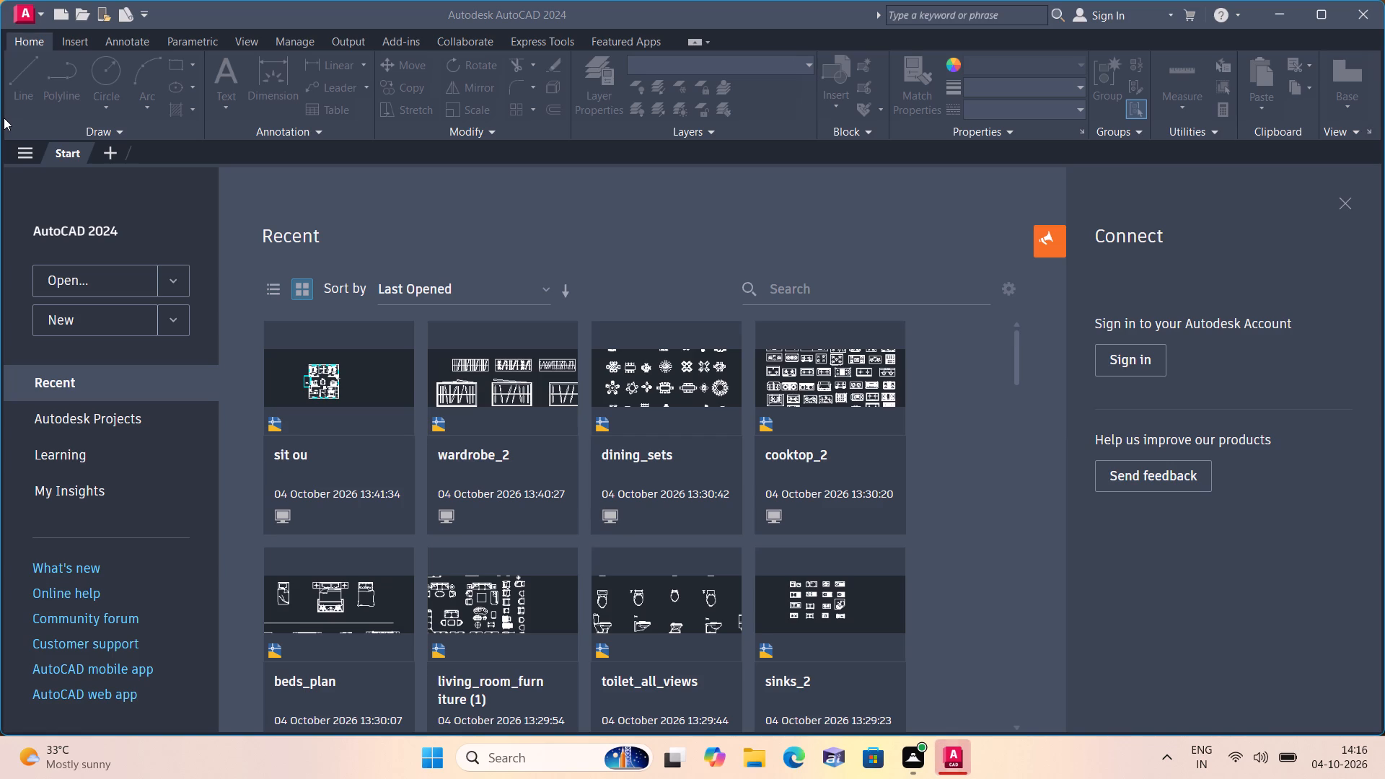
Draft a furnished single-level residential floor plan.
Create a new blank drawing.
{"action": "left_click", "coordinate": [120, 316]}
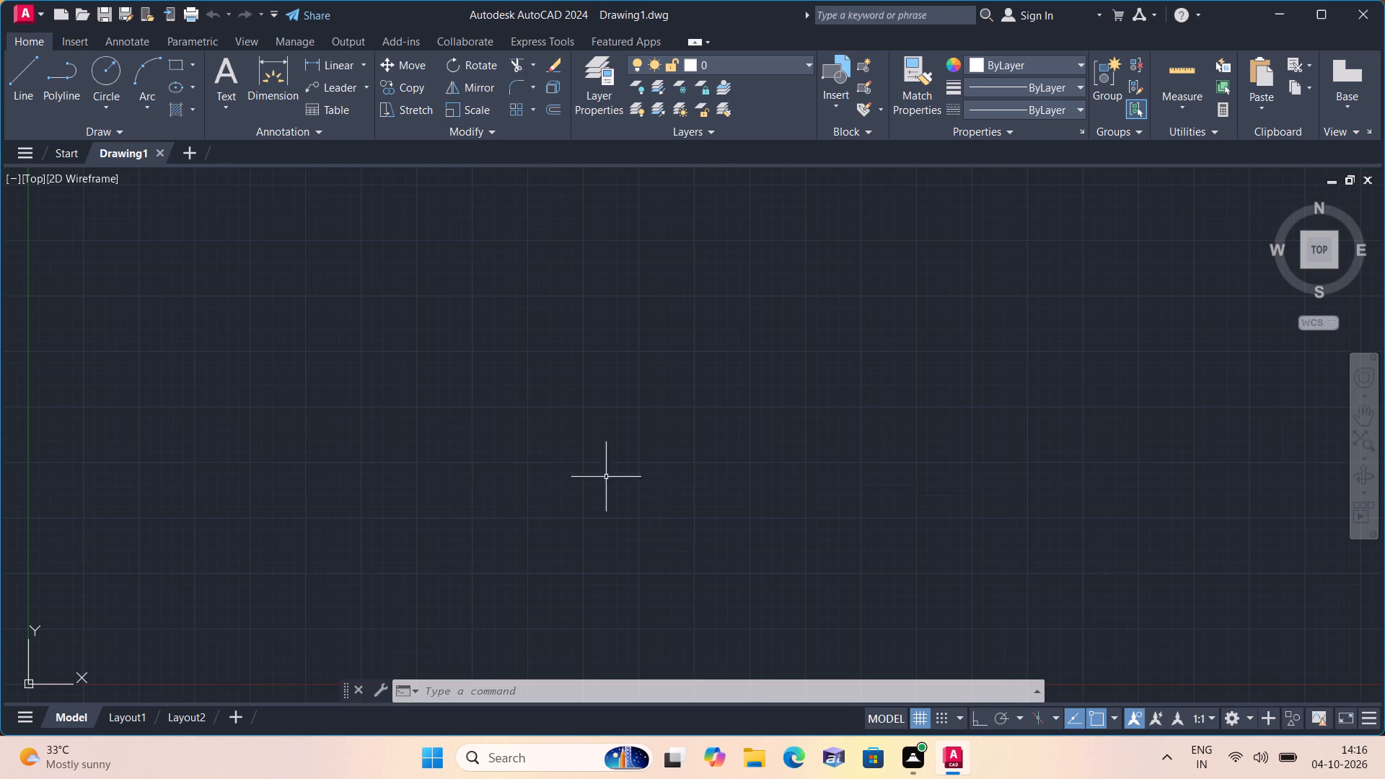
Set the model space limits with lower-left corner 0,0 and upper-right corner 1000,1000.
{"action": "scroll", "coordinate": [602, 401], "scroll_direction": "down", "scroll_amount": 1}
{"action": "type", "text": "lim"}
{"action": "key", "text": "space"}
{"action": "type", "text": "0,"}
{"action": "type", "text": "0"}
{"action": "key", "text": "space"}
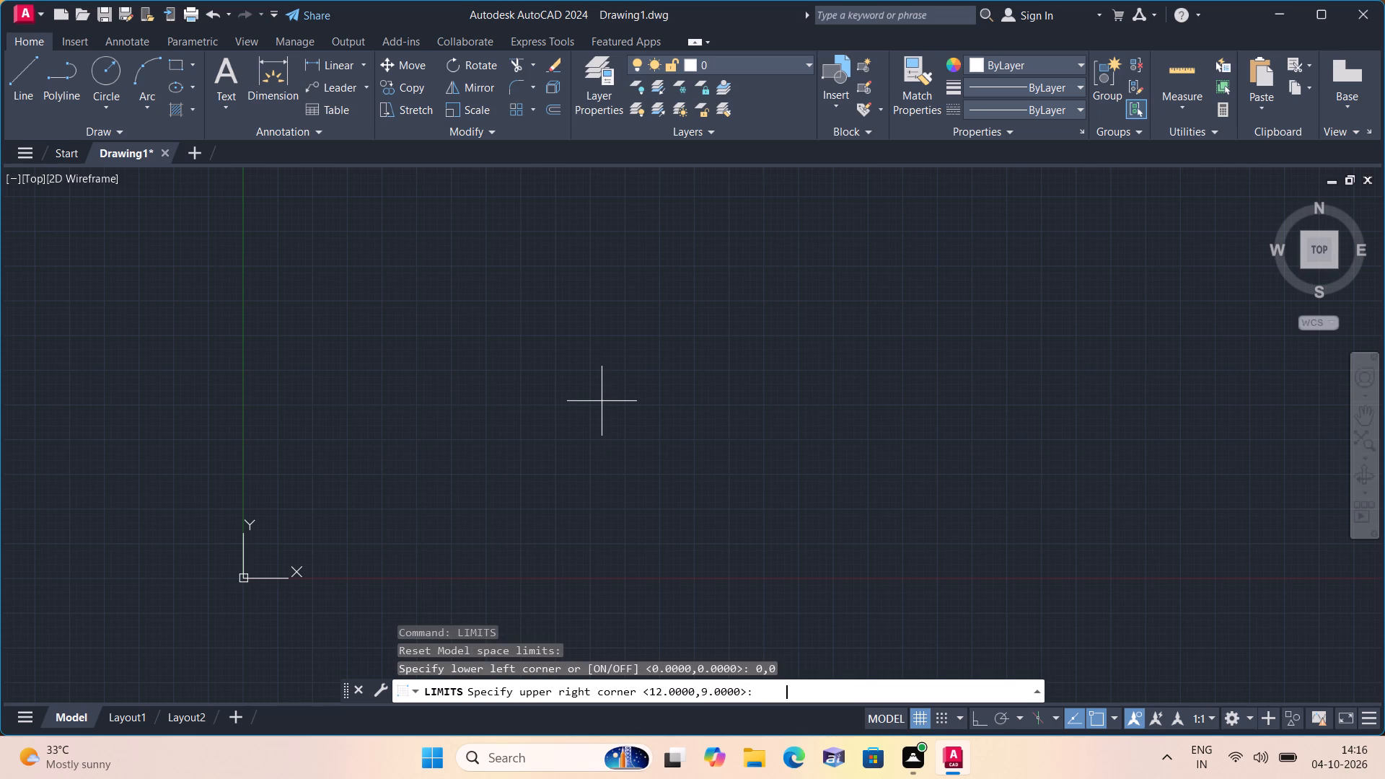
{"action": "type", "text": "1000,1000"}
{"action": "key", "text": "space"}
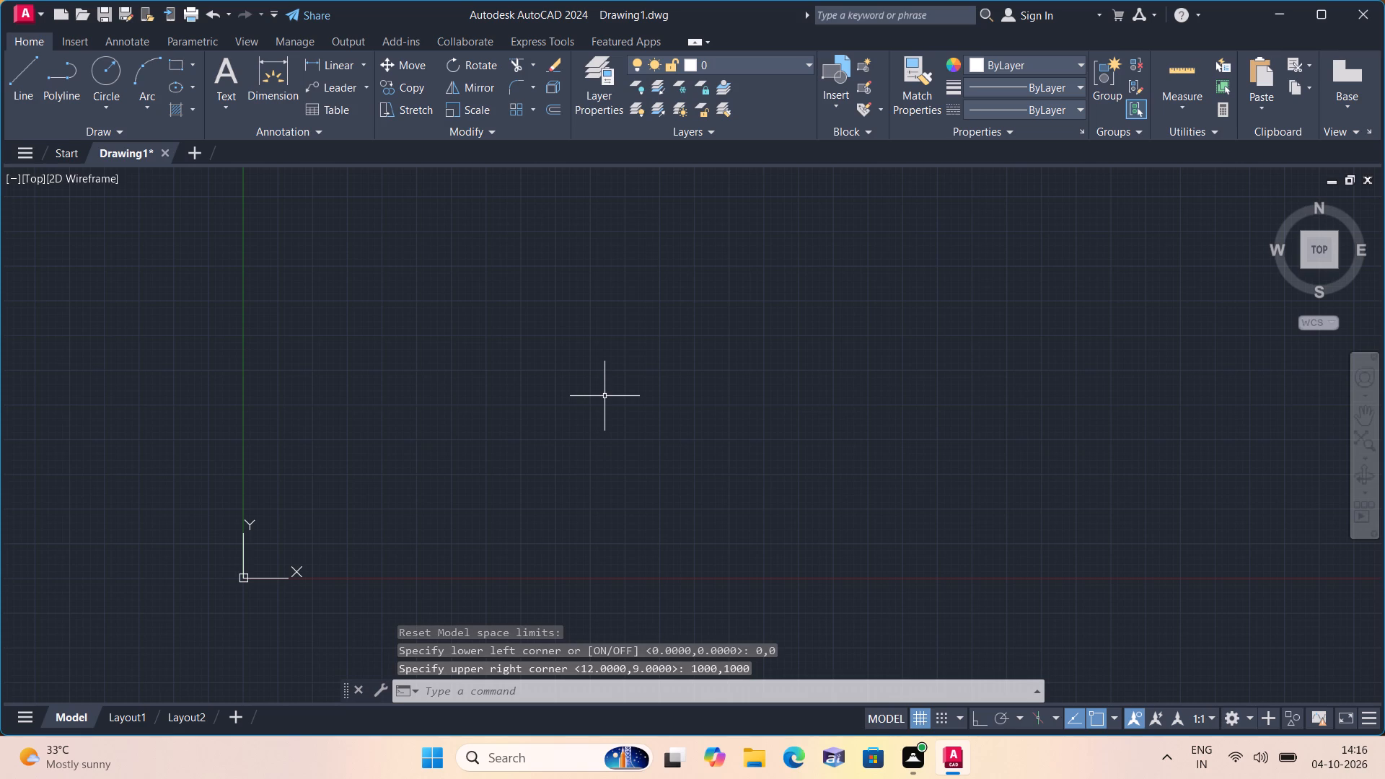
Configure the drawing units to Engineering length type with a precision of 0'-0".
{"action": "type", "text": "un"}
{"action": "key", "text": "space"}
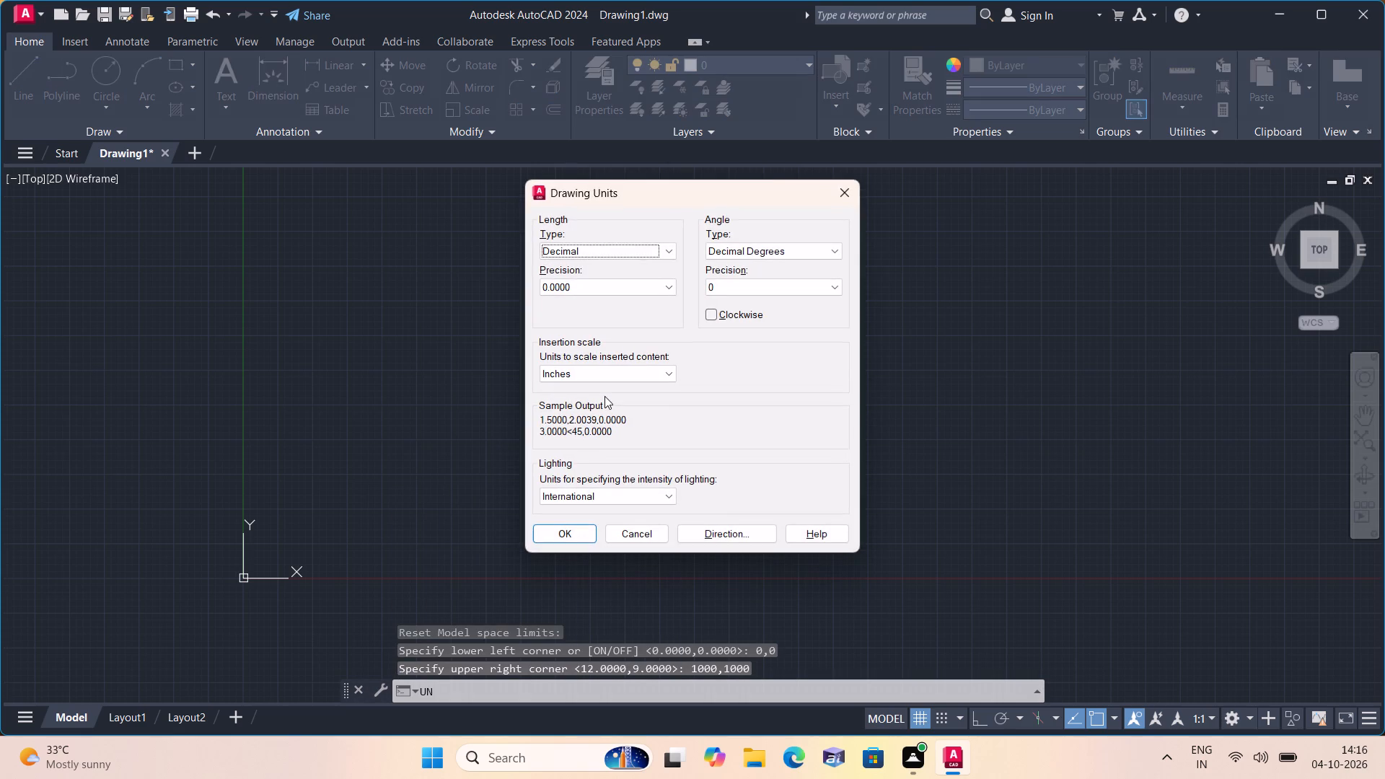
{"action": "scroll", "coordinate": [604, 396], "scroll_direction": "up", "scroll_amount": 1}
{"action": "left_click", "coordinate": [669, 252]}
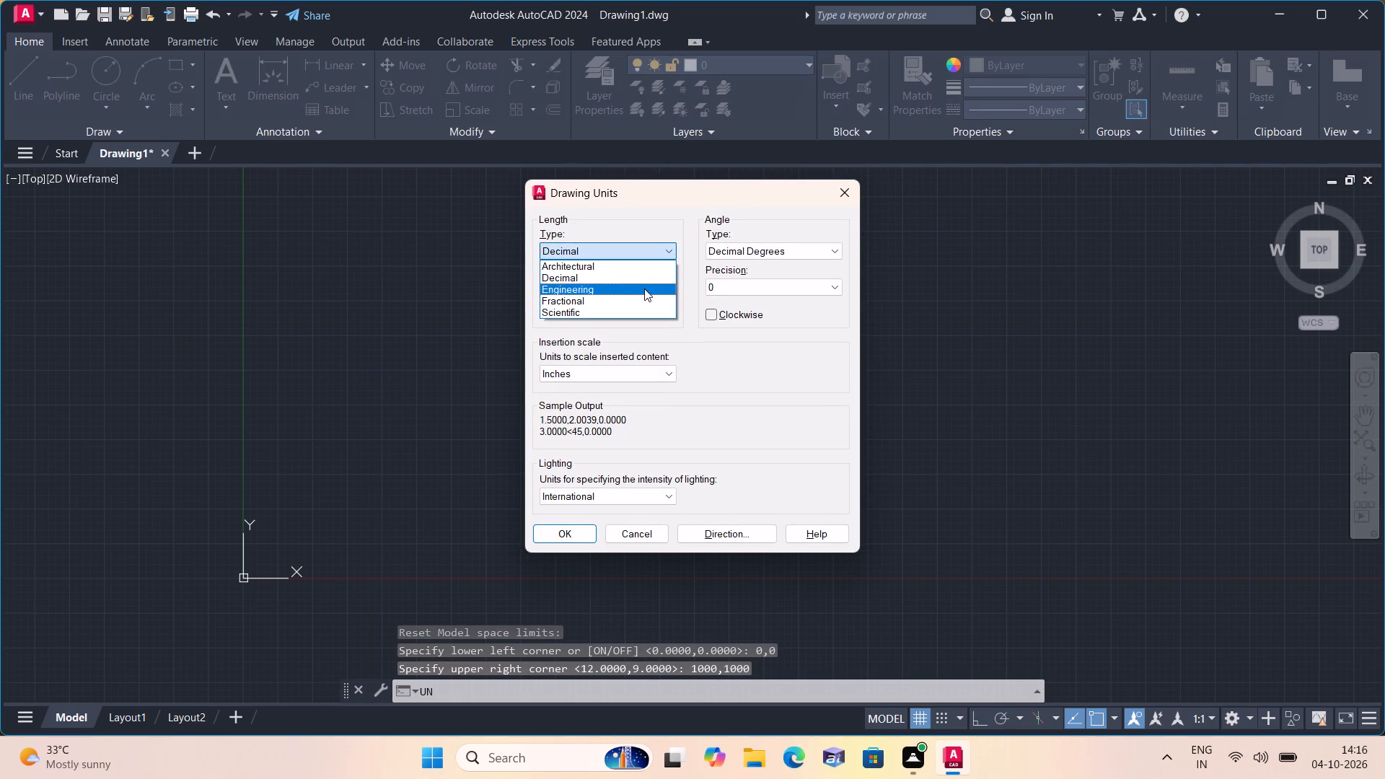
{"action": "left_click", "coordinate": [643, 287]}
{"action": "left_click", "coordinate": [643, 281]}
{"action": "left_click", "coordinate": [604, 304]}
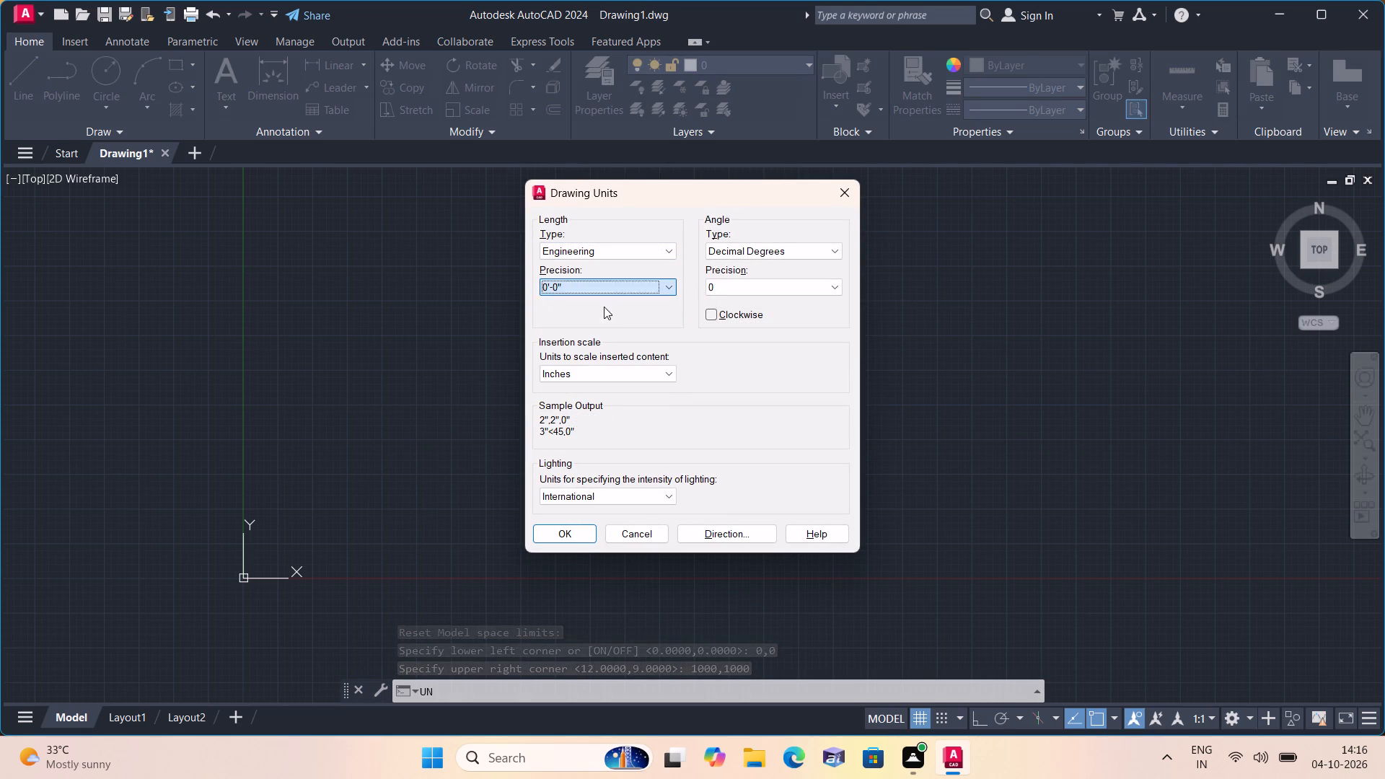
{"action": "left_click", "coordinate": [550, 533]}
Modify the Standard dimension style to Engineering primary units with 0'-0" precision and make it the current style.
{"action": "key", "text": "d"}
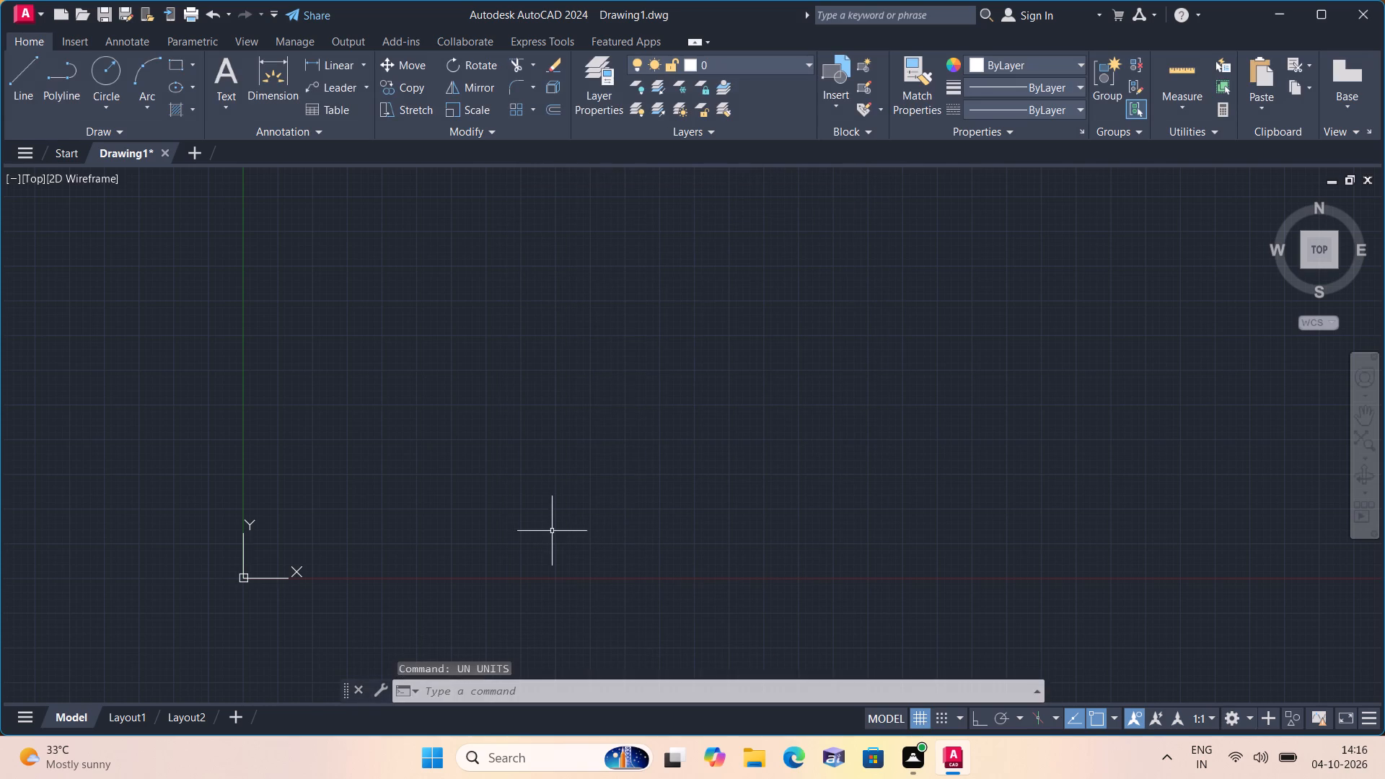
{"action": "key", "text": "space"}
{"action": "left_click", "coordinate": [885, 333]}
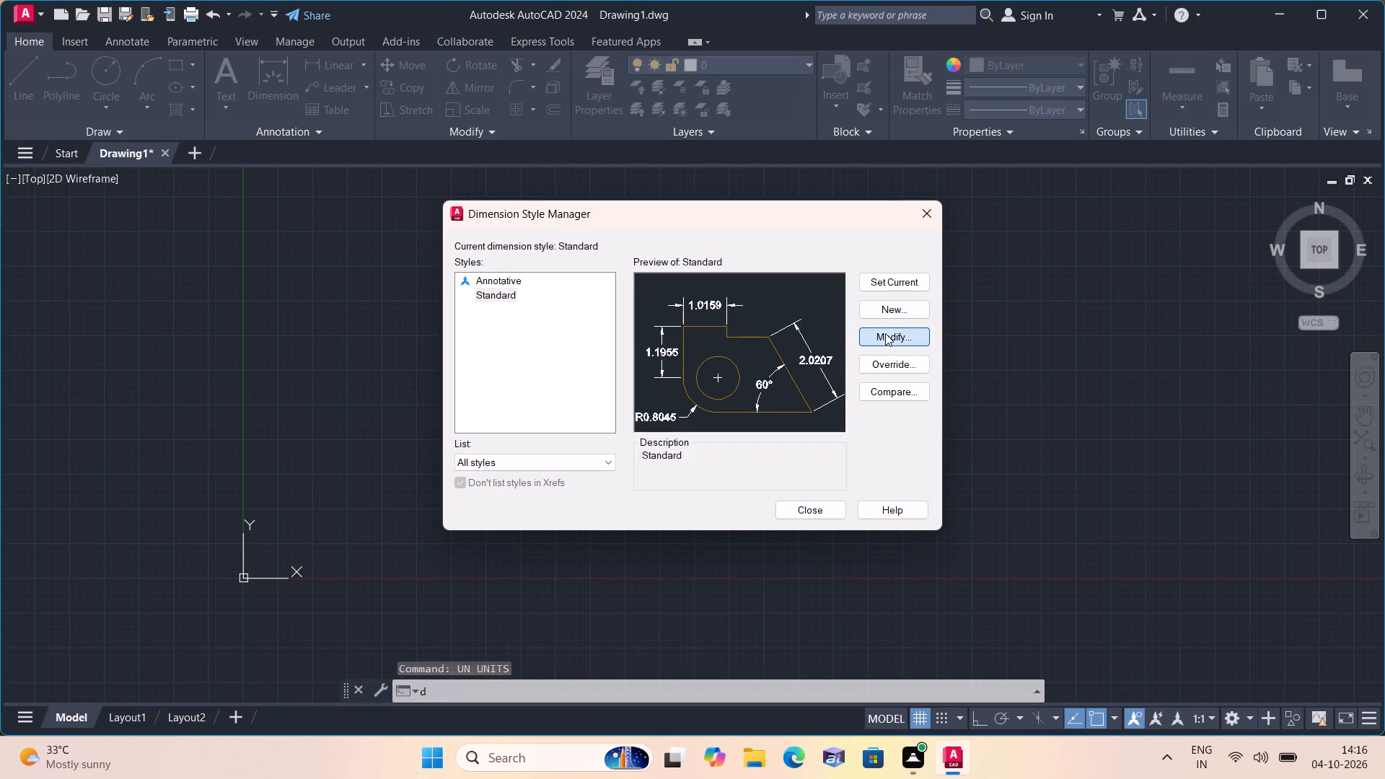
{"action": "left_click", "coordinate": [620, 213]}
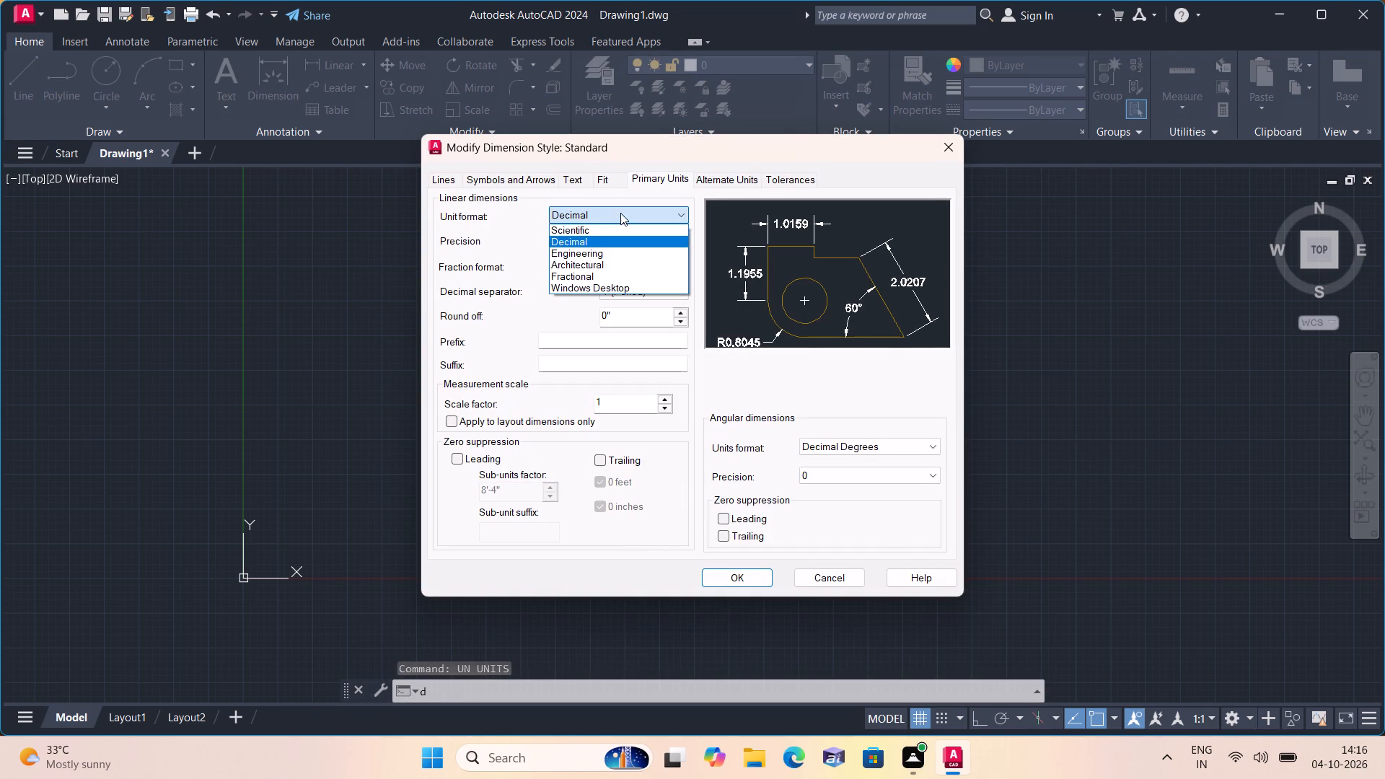
{"action": "left_click", "coordinate": [621, 255]}
{"action": "left_click", "coordinate": [625, 245]}
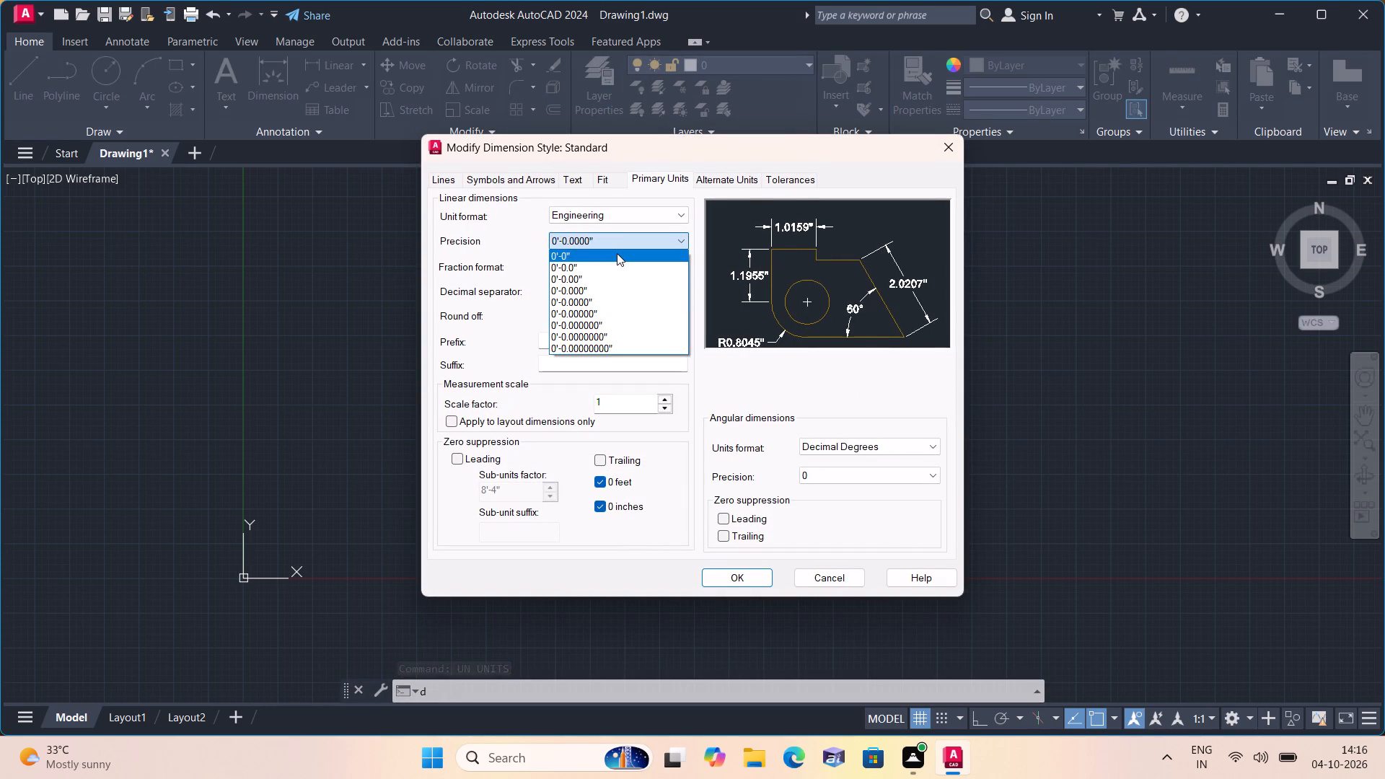
{"action": "left_click", "coordinate": [617, 253]}
{"action": "left_click", "coordinate": [733, 582]}
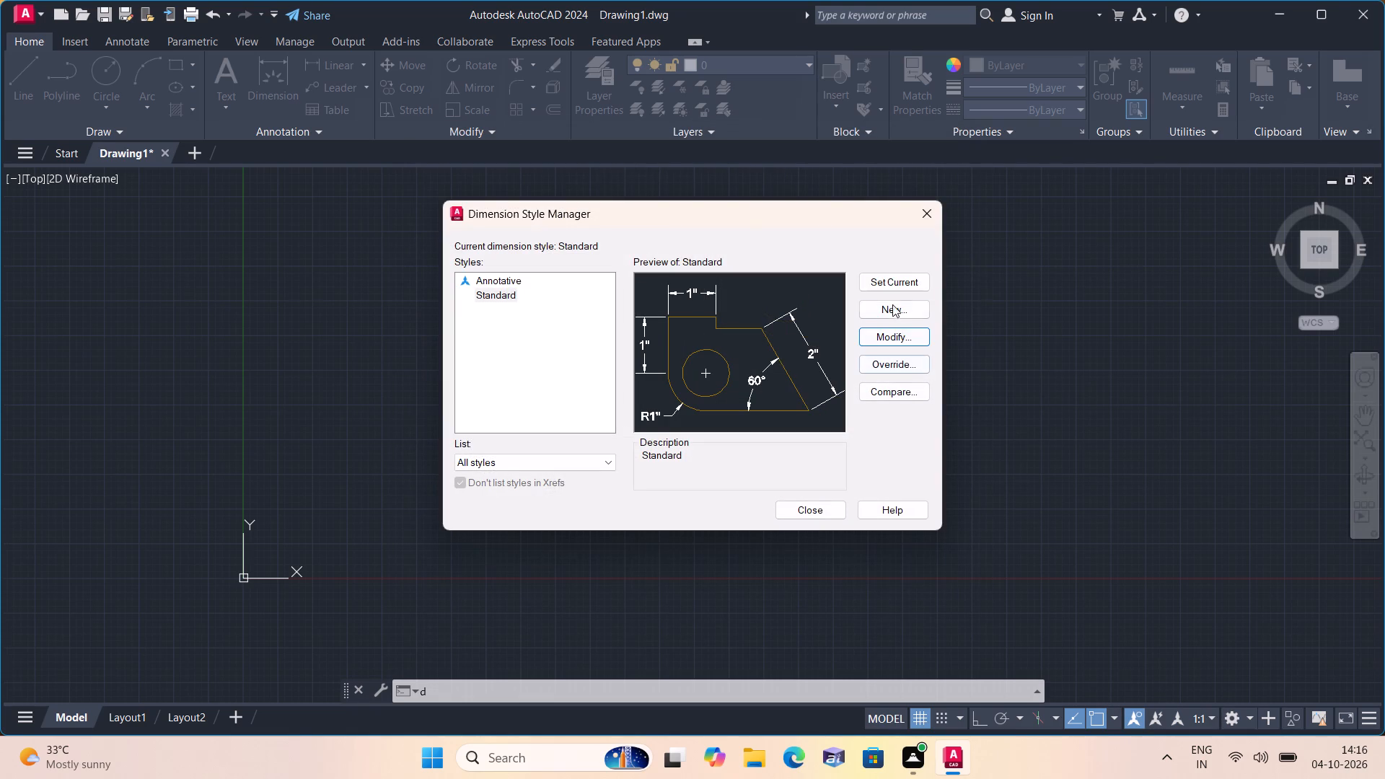
{"action": "left_click", "coordinate": [887, 281]}
{"action": "left_click", "coordinate": [928, 217]}
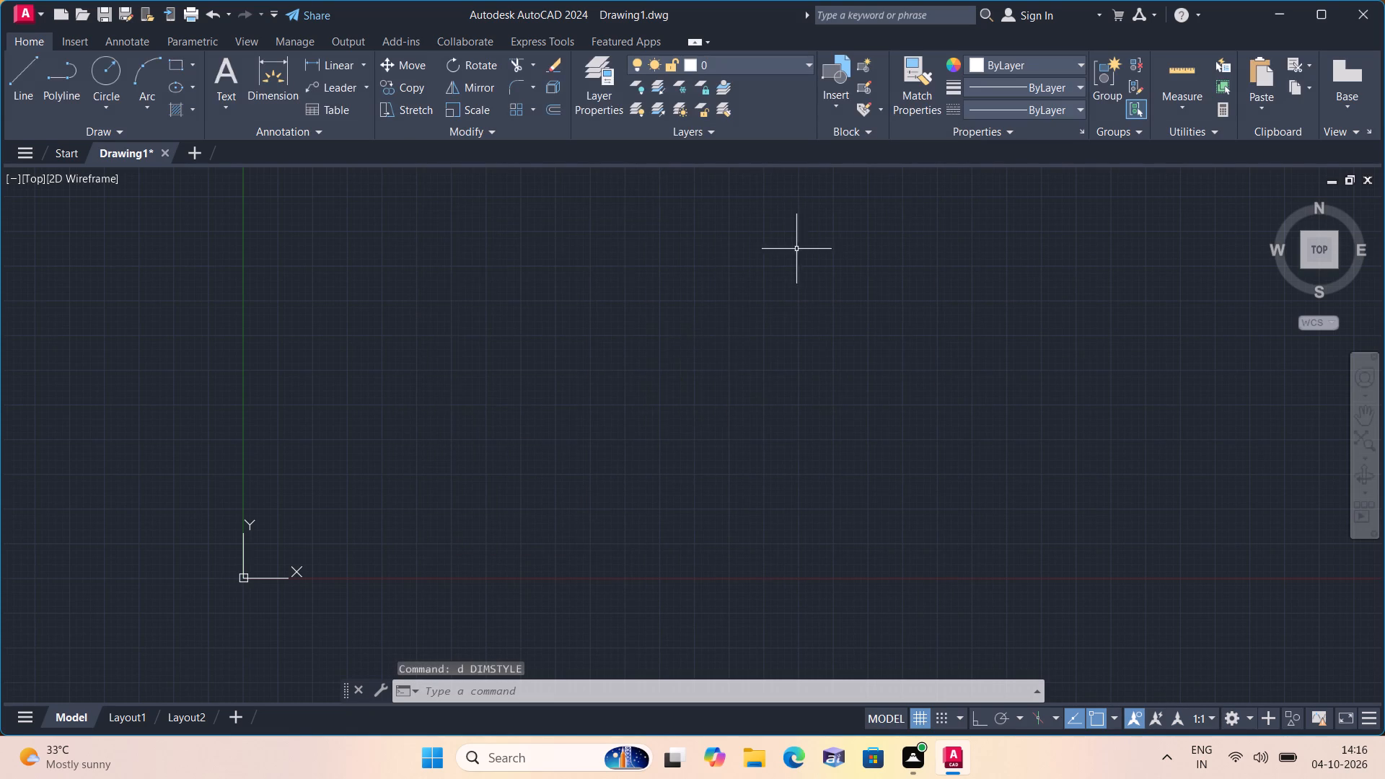
Draw one vertical and one horizontal construction line that cross each other to the upper right of the origin.
{"action": "scroll", "coordinate": [742, 268], "scroll_direction": "down", "scroll_amount": 1}
{"action": "key", "text": "x"}
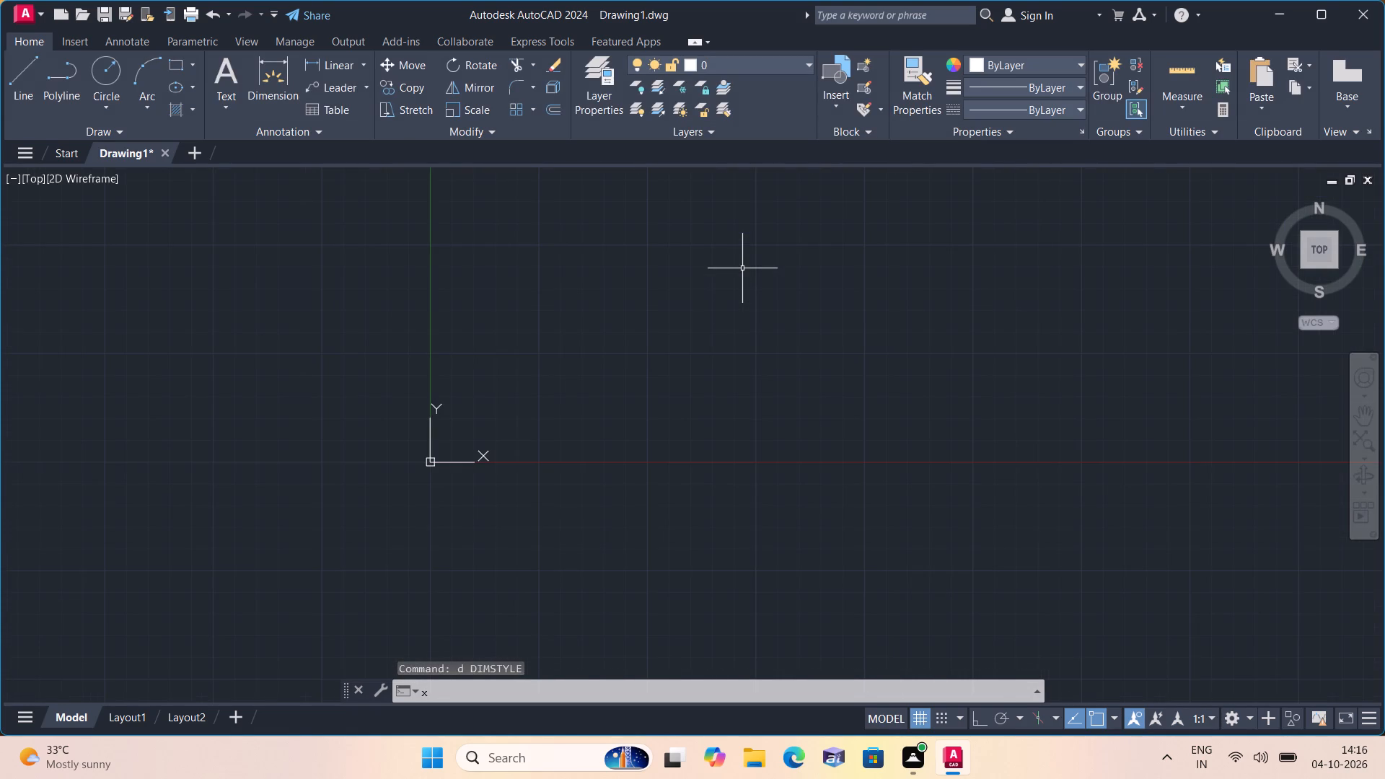
{"action": "type", "text": "l"}
{"action": "key", "text": "space"}
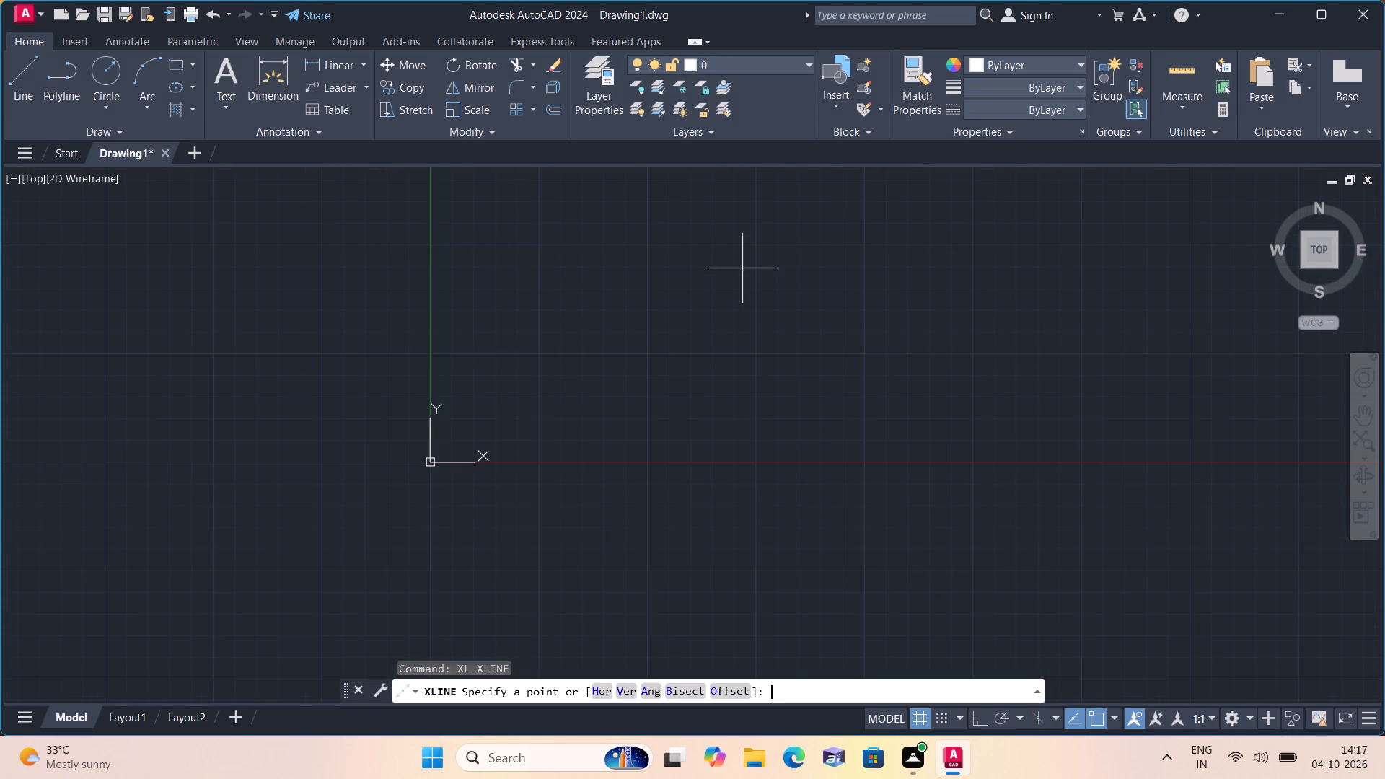
{"action": "type", "text": "v"}
{"action": "key", "text": "space"}
{"action": "left_click", "coordinate": [780, 338]}
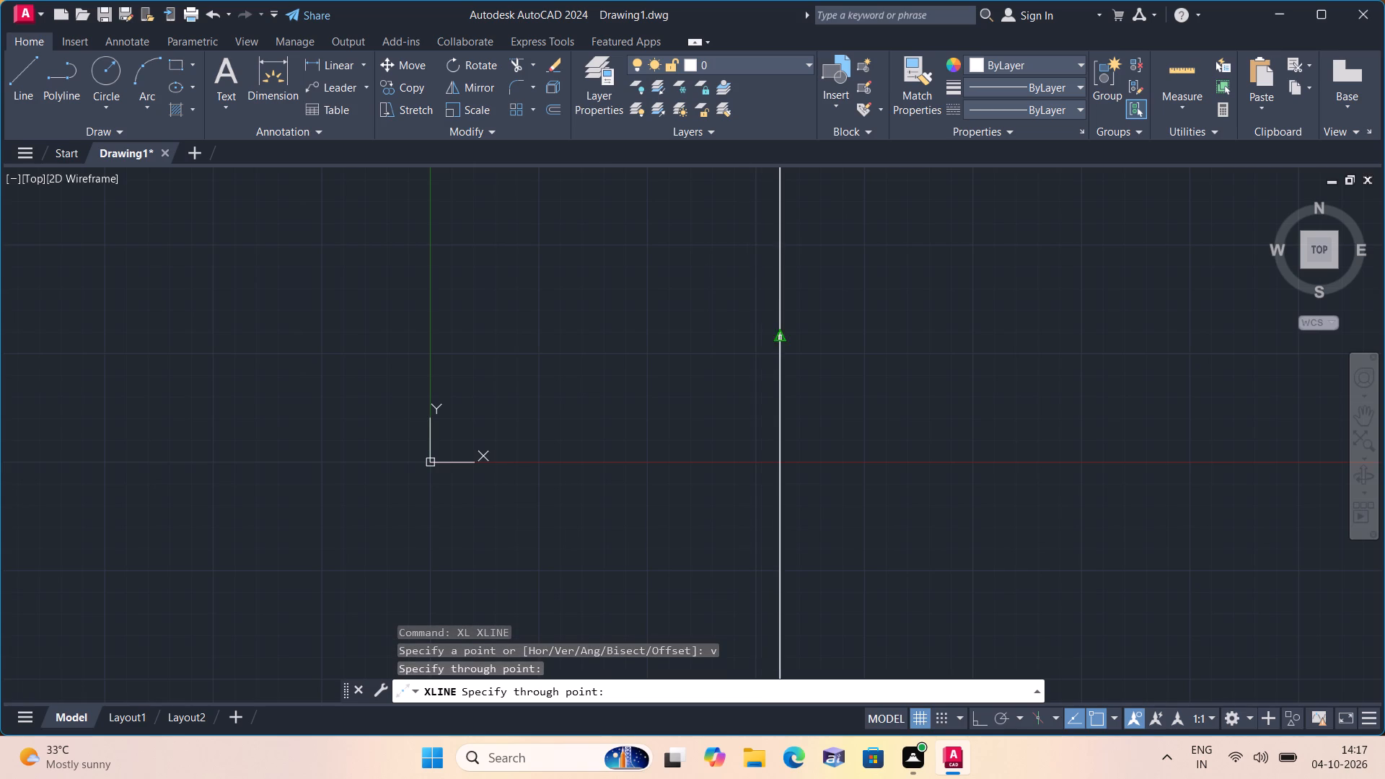
{"action": "key", "text": "space"}
{"action": "key", "text": "space"}
{"action": "type", "text": "h"}
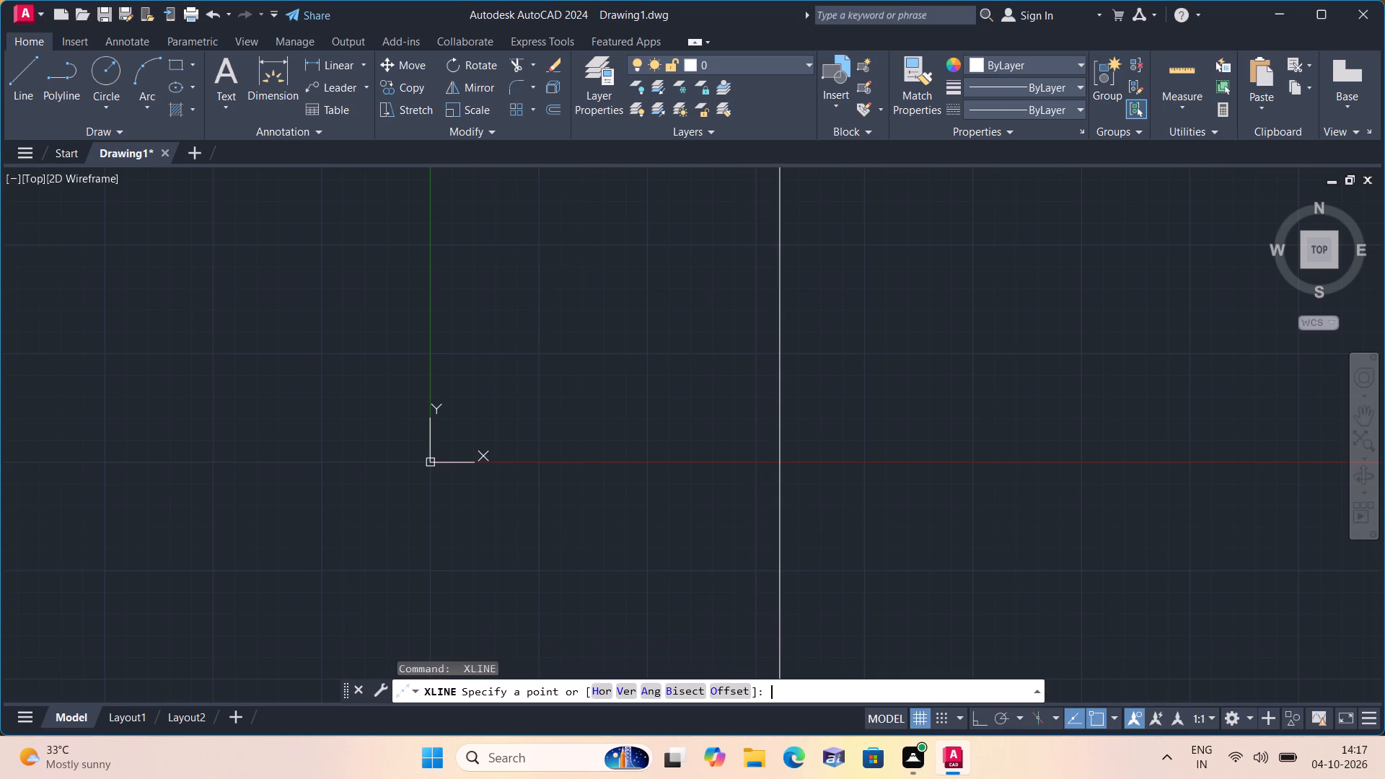
{"action": "key", "text": "space"}
{"action": "left_click", "coordinate": [628, 296]}
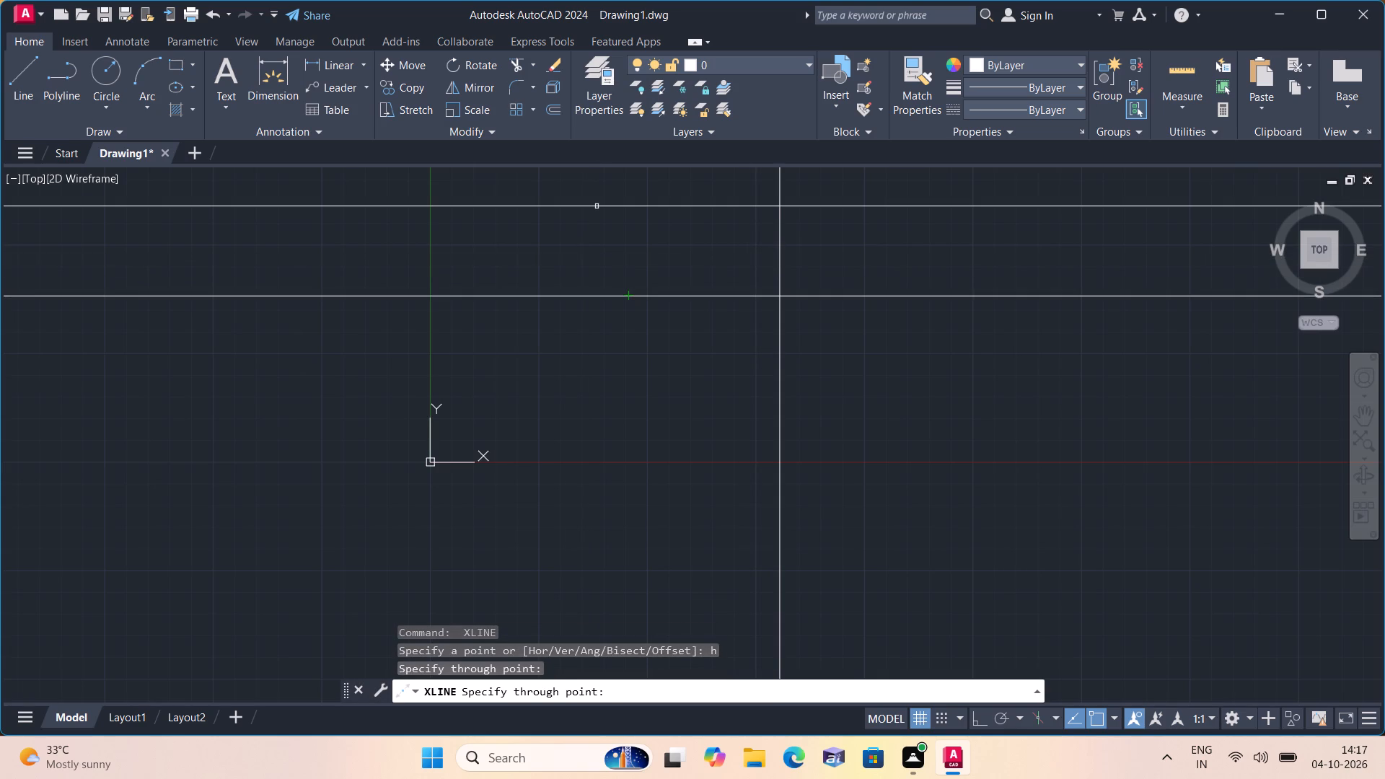
{"action": "key", "text": "Escape"}
Trim the construction lines above and to the left of their intersection to leave a single upper-left corner.
{"action": "type", "text": "tr"}
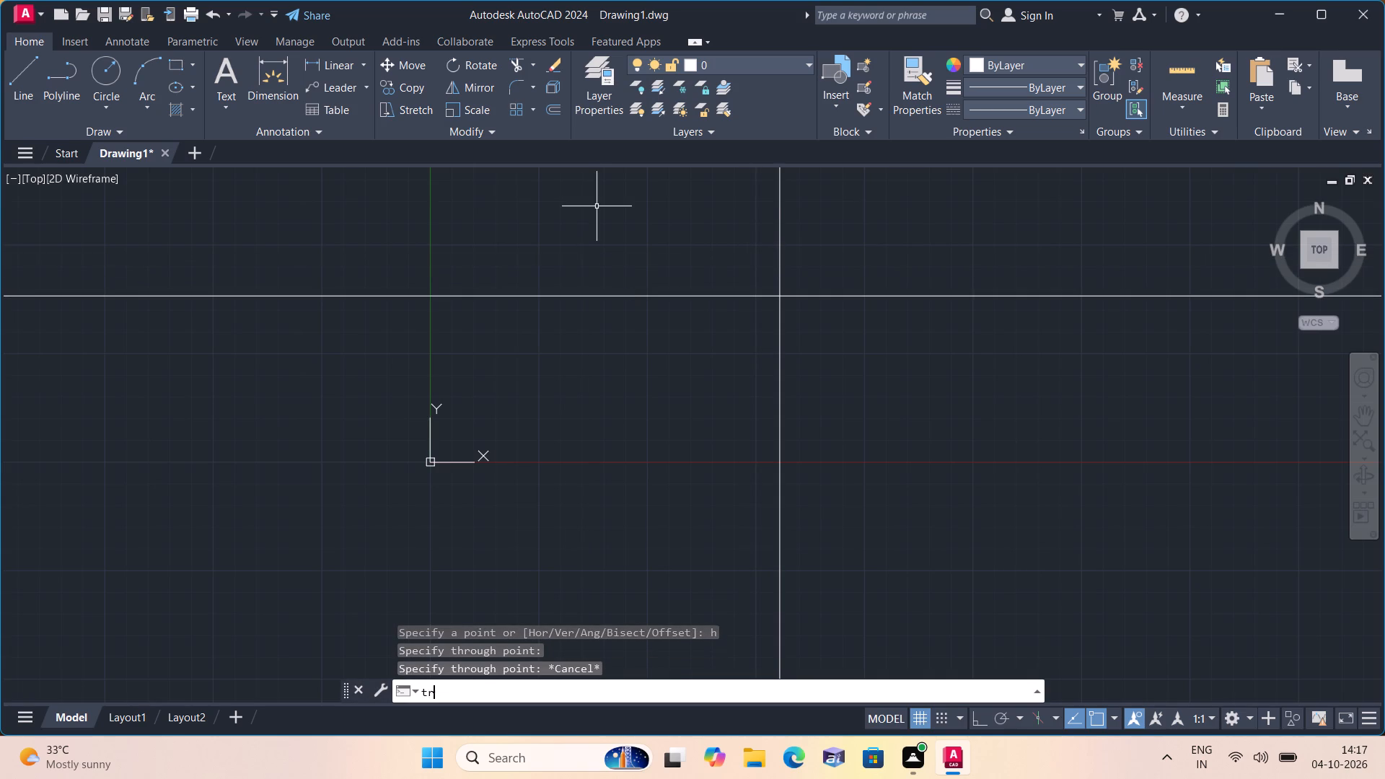
{"action": "type", "text": "im"}
{"action": "key", "text": "space"}
{"action": "left_click", "coordinate": [881, 202]}
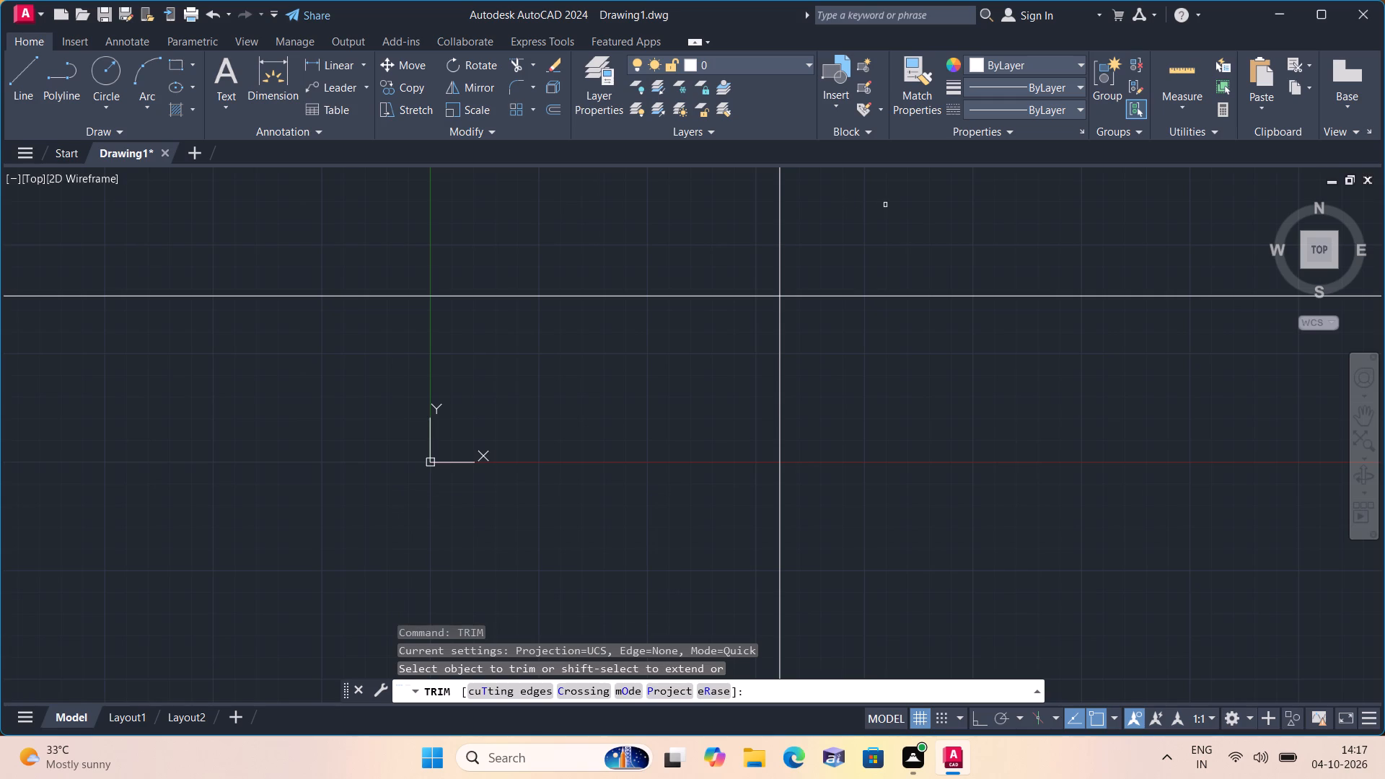
{"action": "left_click", "coordinate": [646, 359]}
{"action": "key", "text": "Escape"}
Offset the horizontal and vertical corner lines 9" inward to form the top and left wall thickness.
{"action": "scroll", "coordinate": [593, 322], "scroll_direction": "down", "scroll_amount": 2}
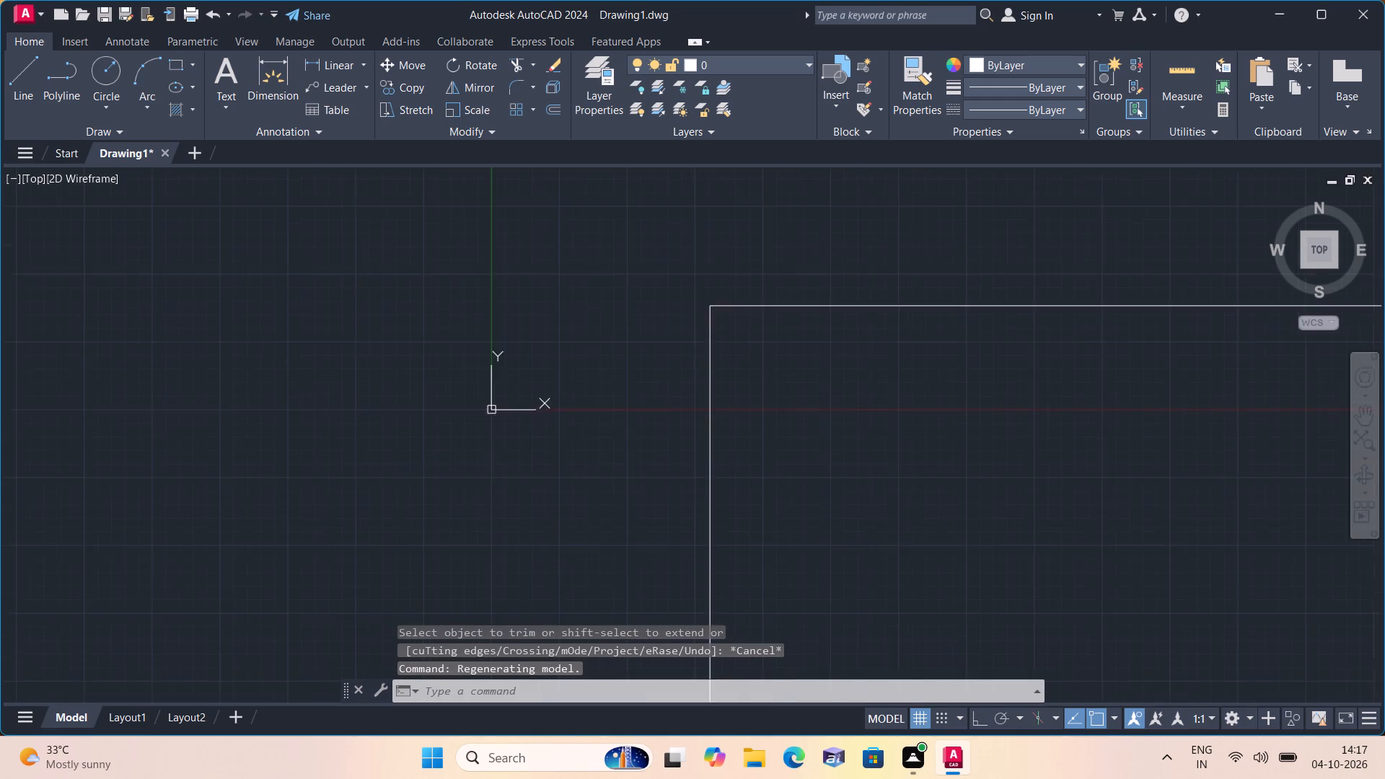
{"action": "middle_click_drag", "start_coordinate": [736, 358], "coordinate": [610, 252]}
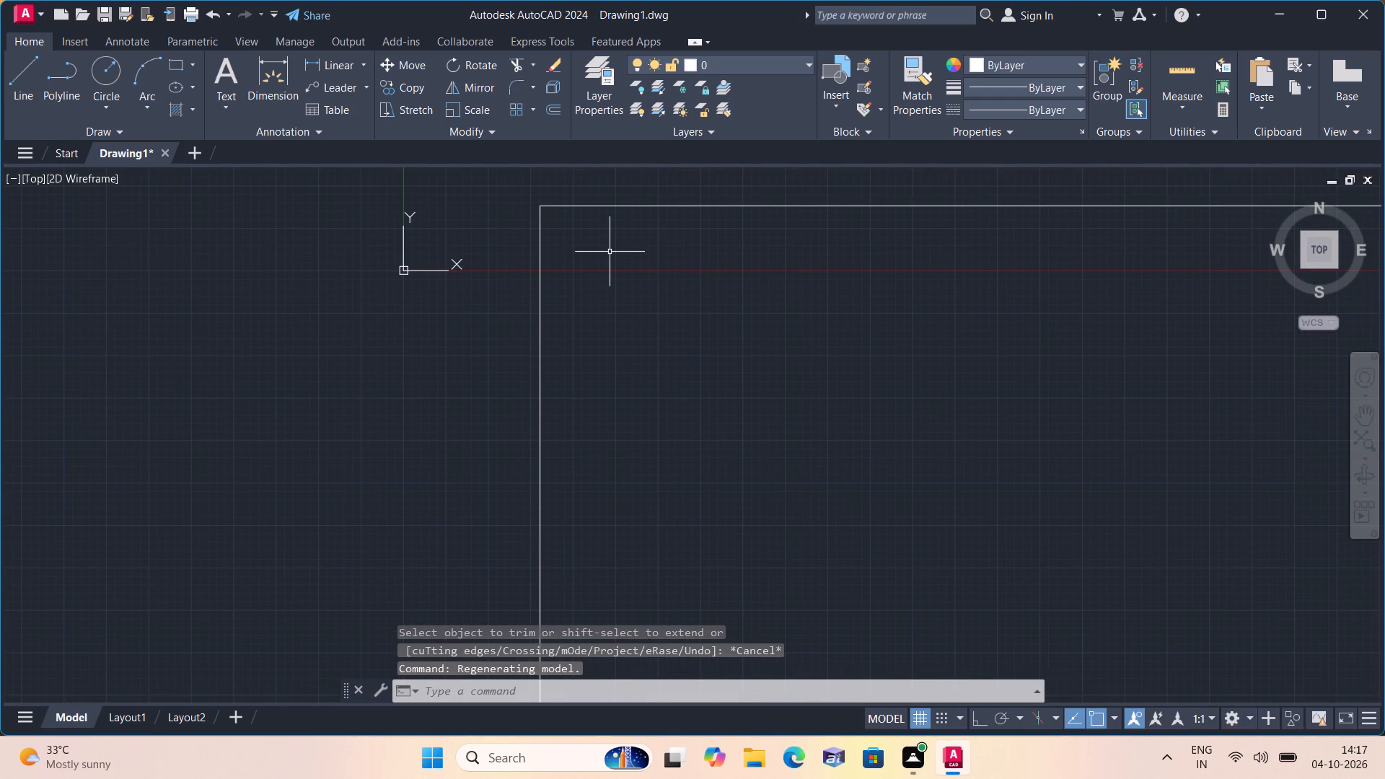
{"action": "type", "text": "off"}
{"action": "key", "text": "space"}
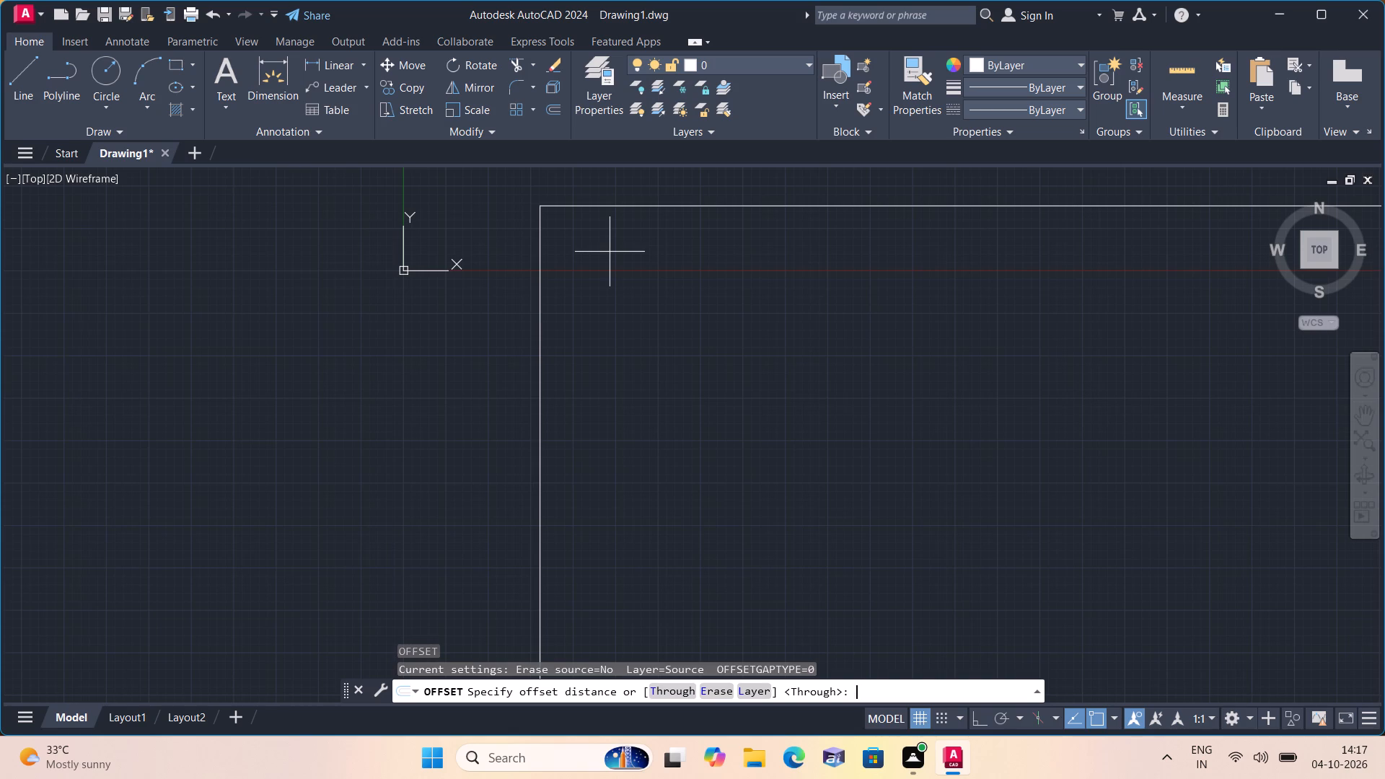
{"action": "type", "text": "9\""}
{"action": "key", "text": "space"}
{"action": "middle_click_drag", "start_coordinate": [610, 252], "coordinate": [632, 291]}
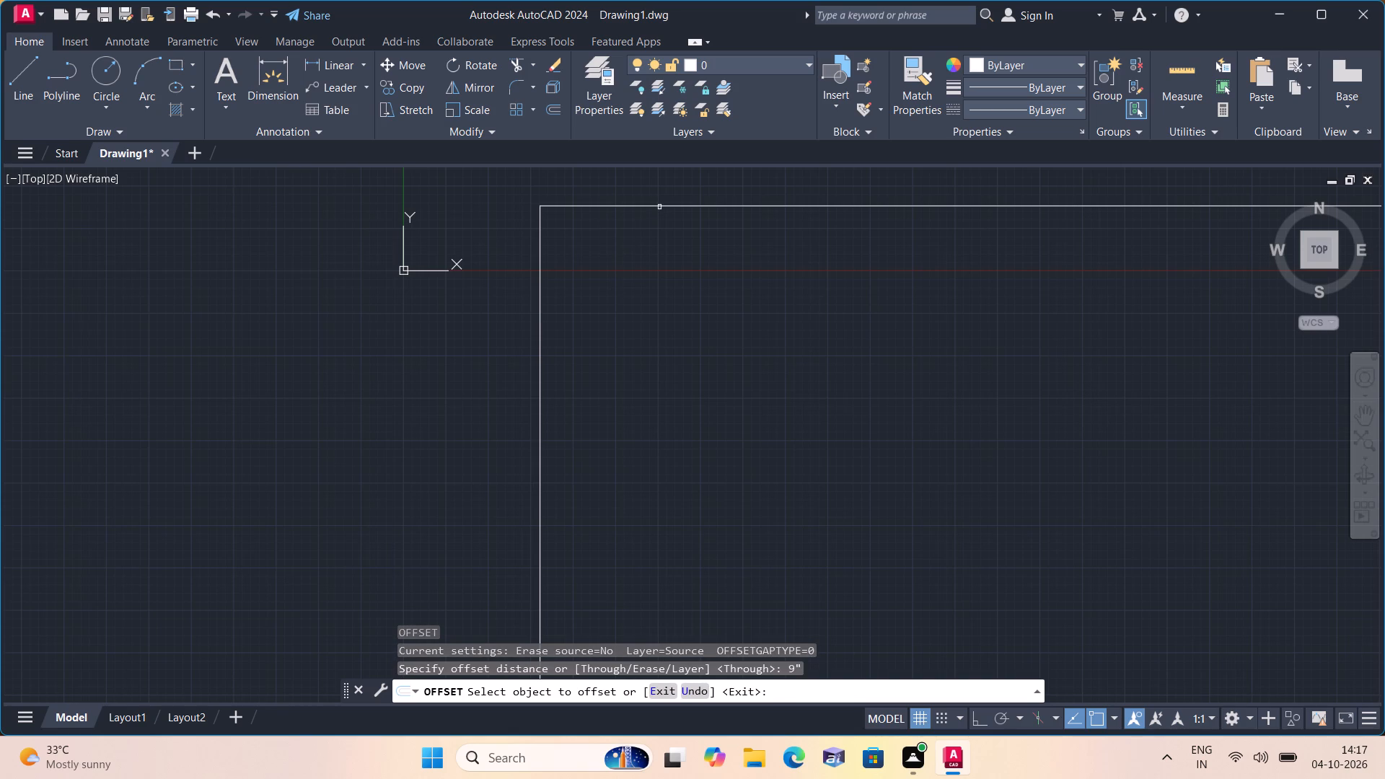
{"action": "left_click", "coordinate": [659, 208]}
{"action": "left_click", "coordinate": [659, 208]}
{"action": "left_click", "coordinate": [678, 284]}
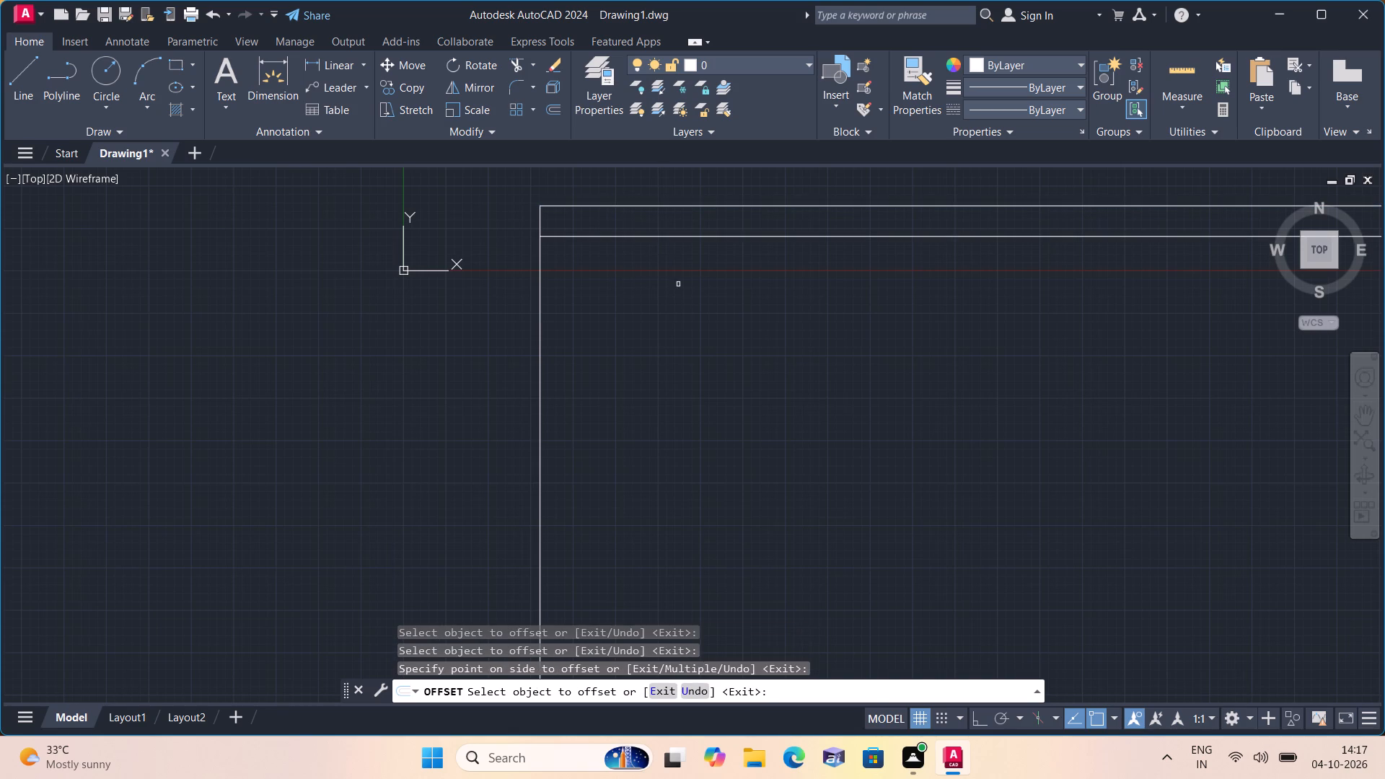
{"action": "left_click", "coordinate": [542, 216]}
{"action": "left_click", "coordinate": [638, 251]}
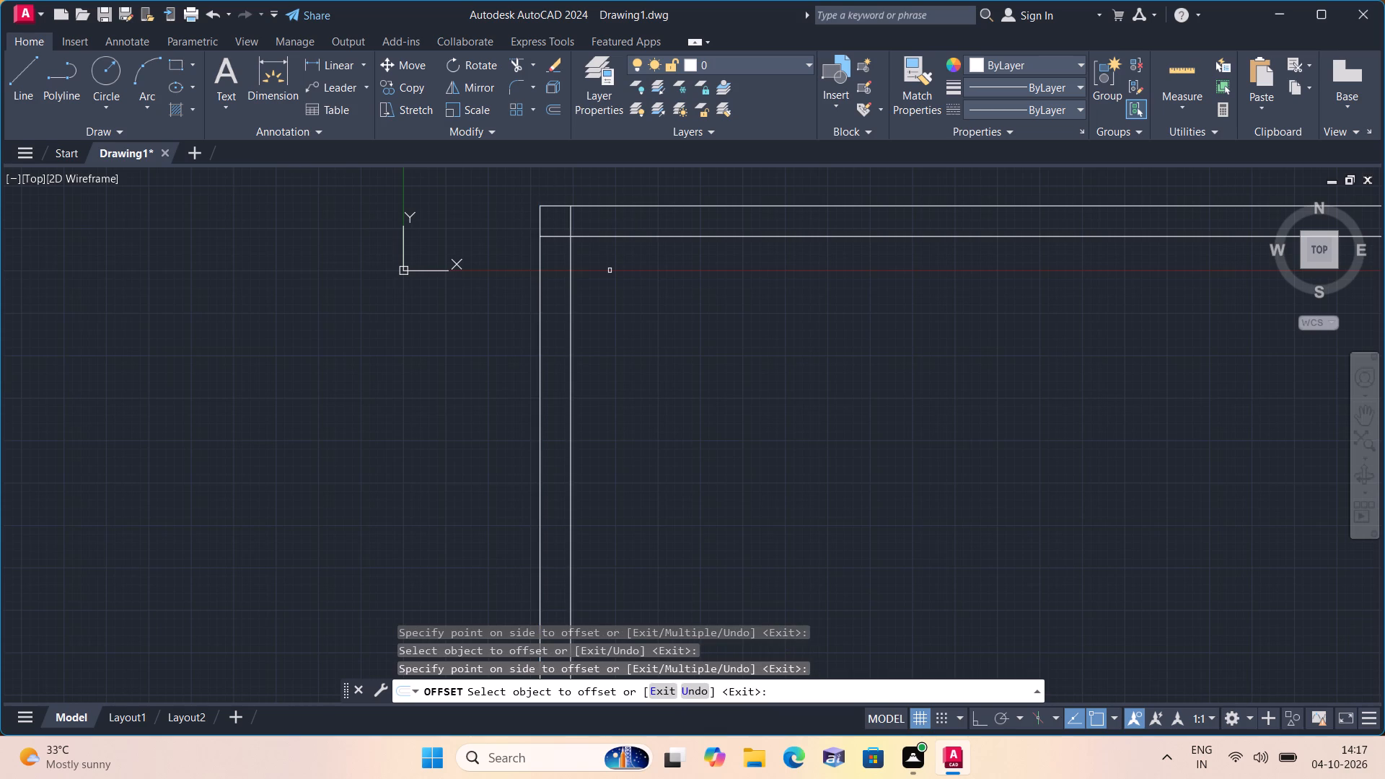
{"action": "scroll", "coordinate": [610, 270], "scroll_direction": "down", "scroll_amount": 2}
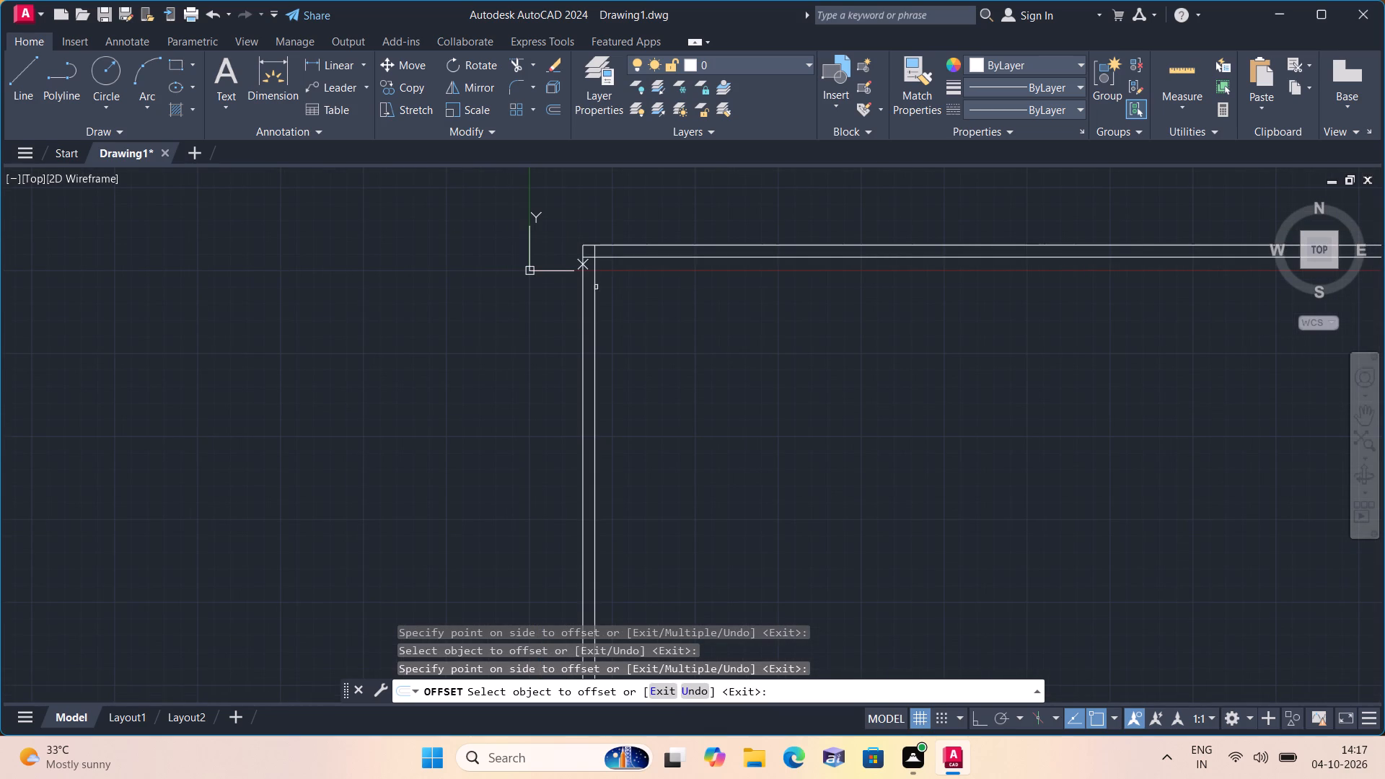
{"action": "scroll", "coordinate": [593, 320], "scroll_direction": "up", "scroll_amount": 2}
{"action": "scroll", "coordinate": [593, 320], "scroll_direction": "down", "scroll_amount": 1}
{"action": "scroll", "coordinate": [593, 320], "scroll_direction": "up", "scroll_amount": 1}
{"action": "scroll", "coordinate": [593, 320], "scroll_direction": "down", "scroll_amount": 1}
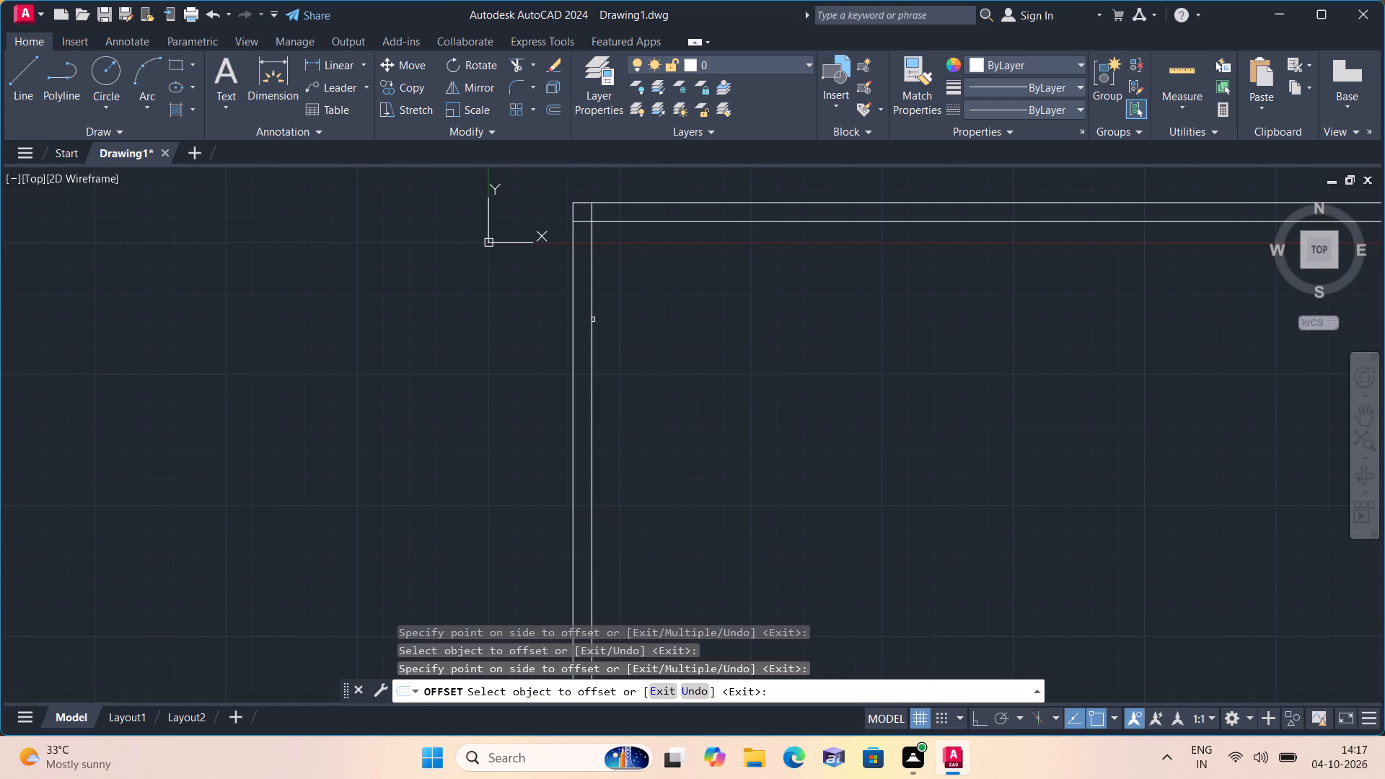
{"action": "scroll", "coordinate": [594, 309], "scroll_direction": "up", "scroll_amount": 1}
{"action": "middle_click_drag", "start_coordinate": [708, 283], "coordinate": [798, 560]}
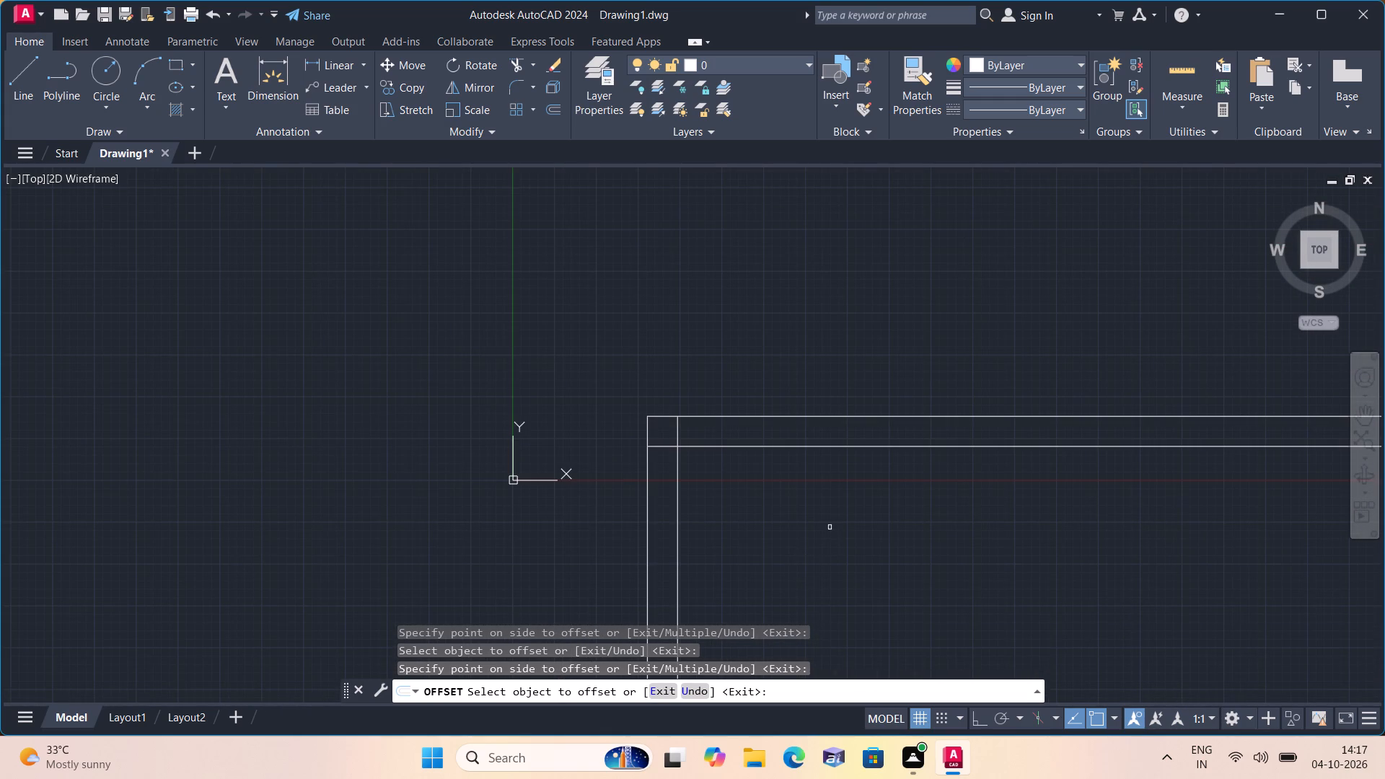
{"action": "key", "text": "space"}
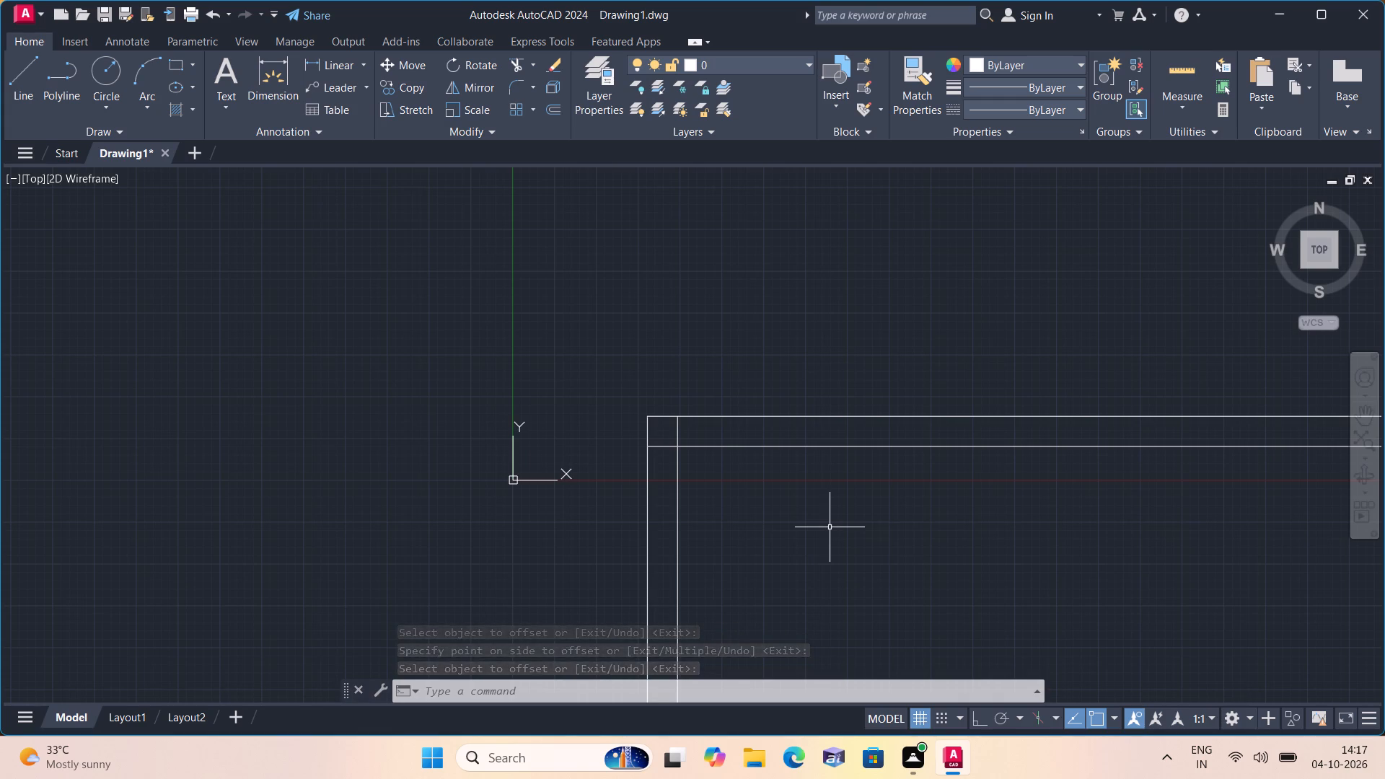
Offset the inner vertical line of the left wall 12' to the right to set the first room's width.
{"action": "key", "text": "space"}
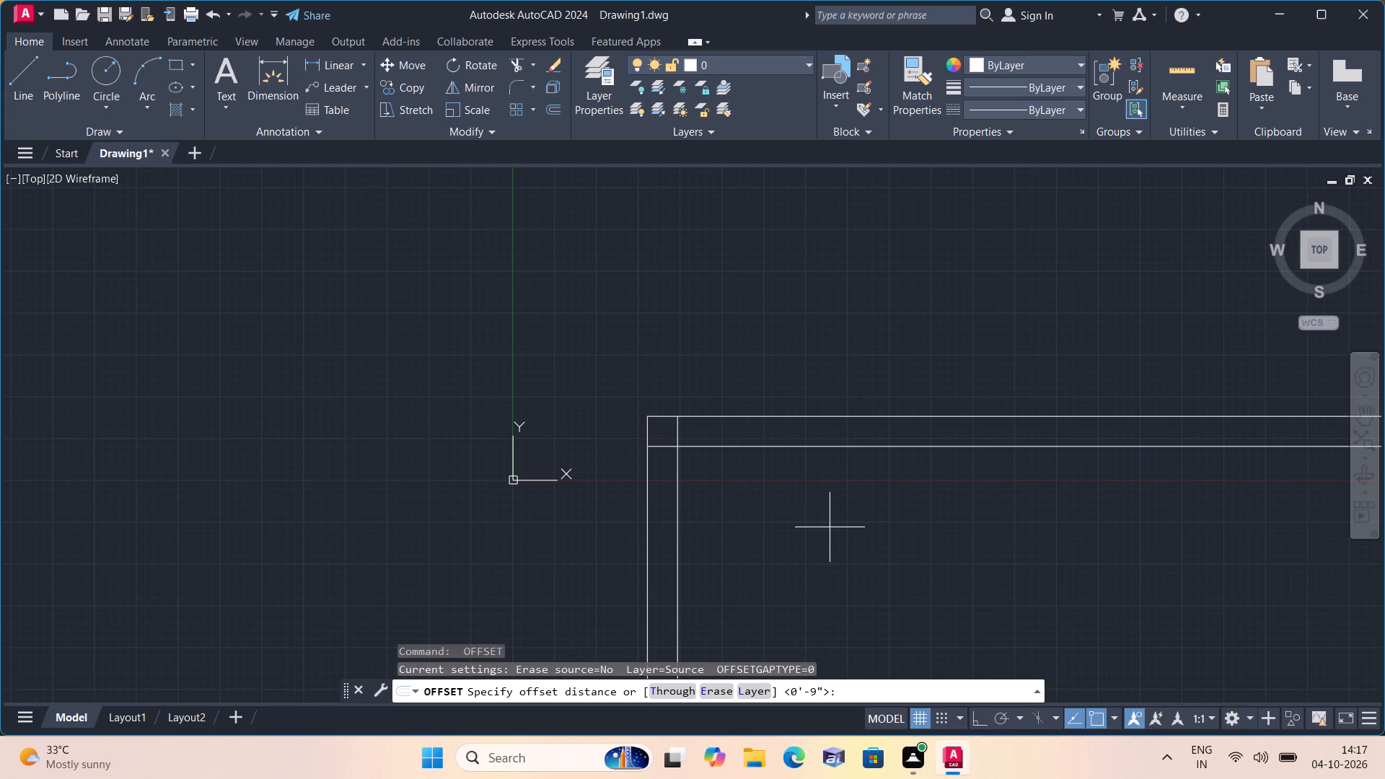
{"action": "type", "text": "12"}
{"action": "type", "text": "'"}
{"action": "key", "text": "space"}
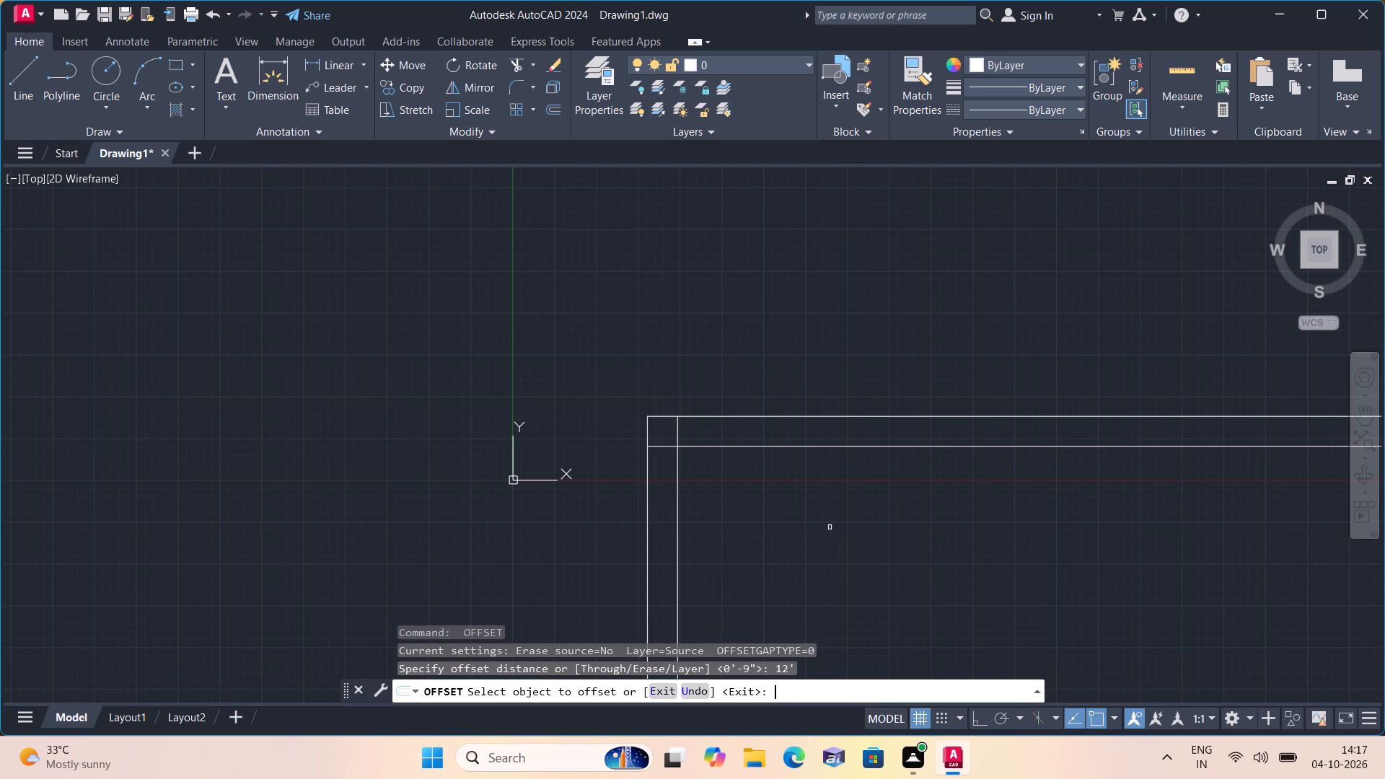
{"action": "middle_click_drag", "start_coordinate": [840, 575], "coordinate": [757, 488]}
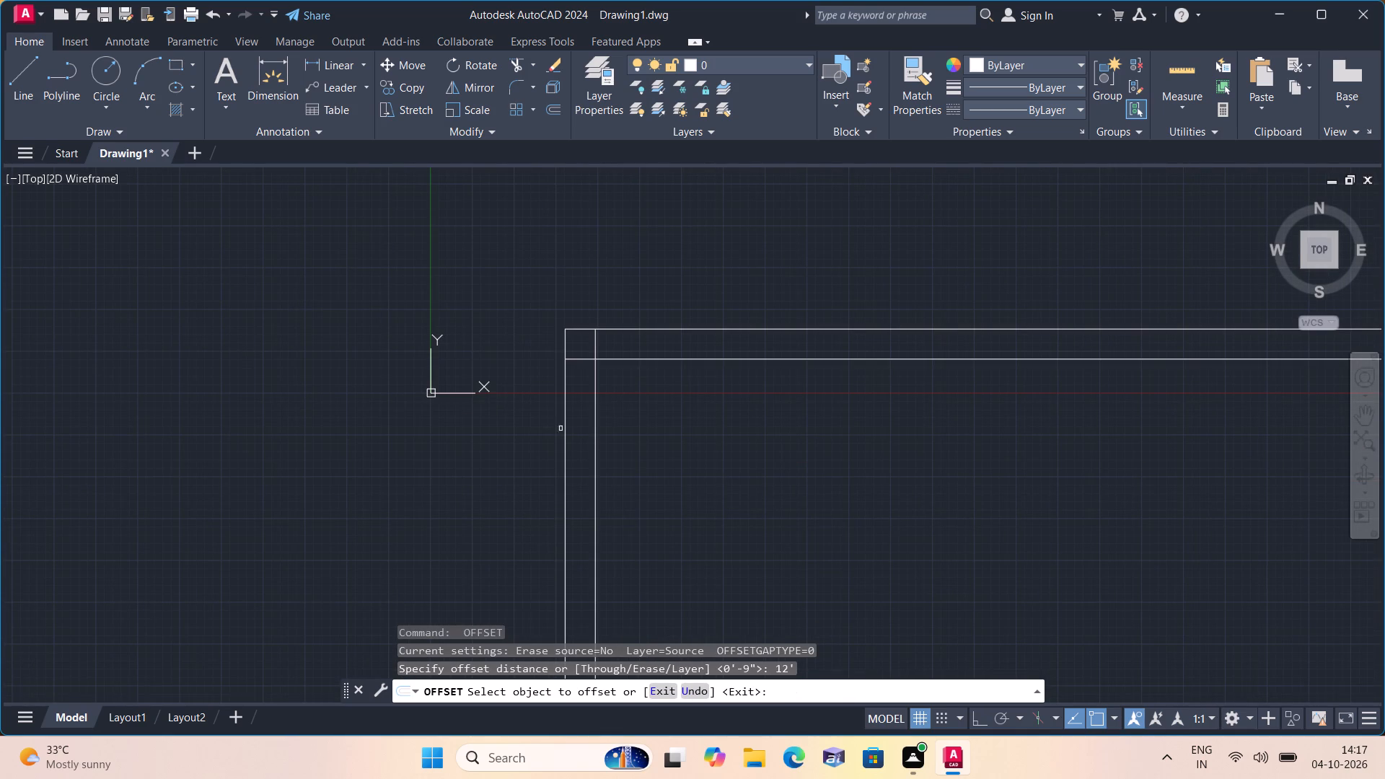
{"action": "left_click", "coordinate": [594, 436]}
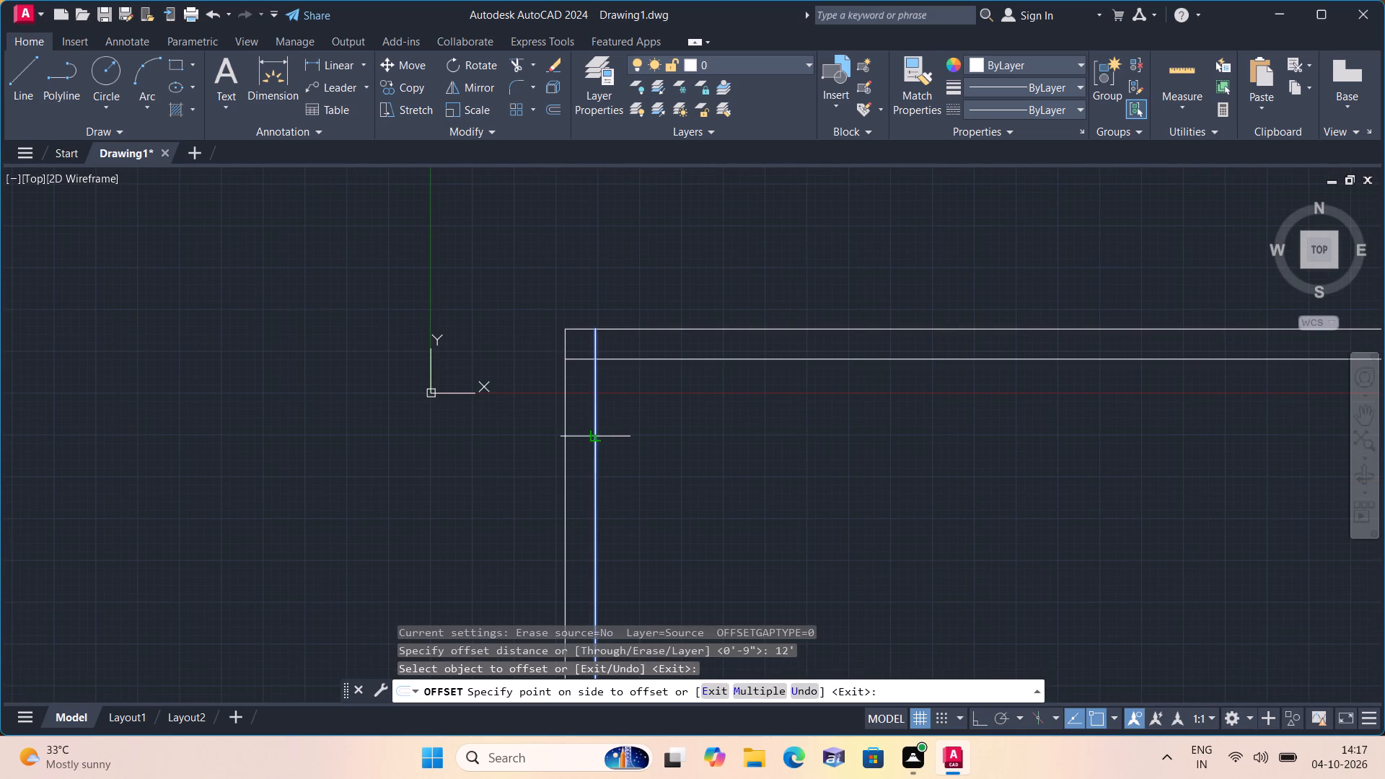
{"action": "left_click", "coordinate": [784, 426]}
{"action": "middle_click_drag", "start_coordinate": [845, 436], "coordinate": [832, 434]}
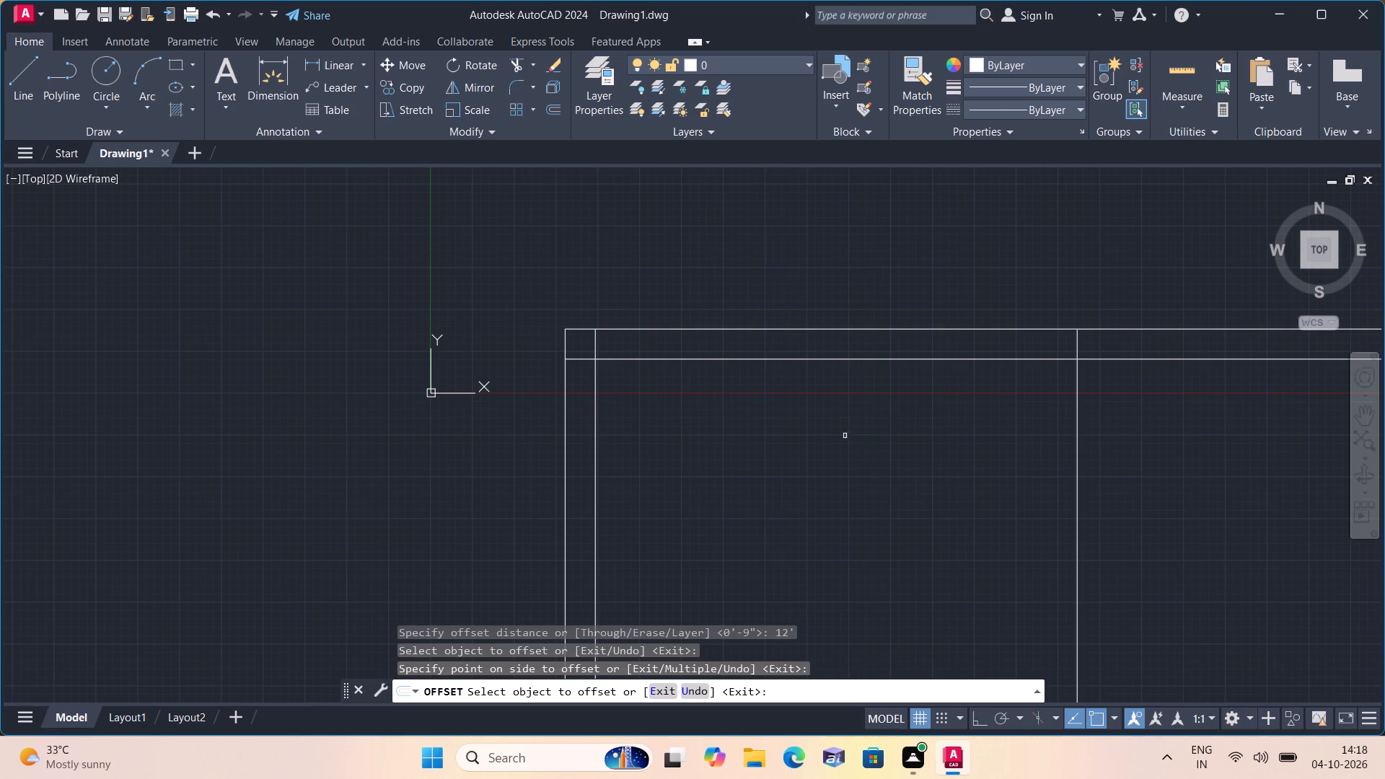
{"action": "middle_click_drag", "start_coordinate": [832, 434], "coordinate": [612, 387]}
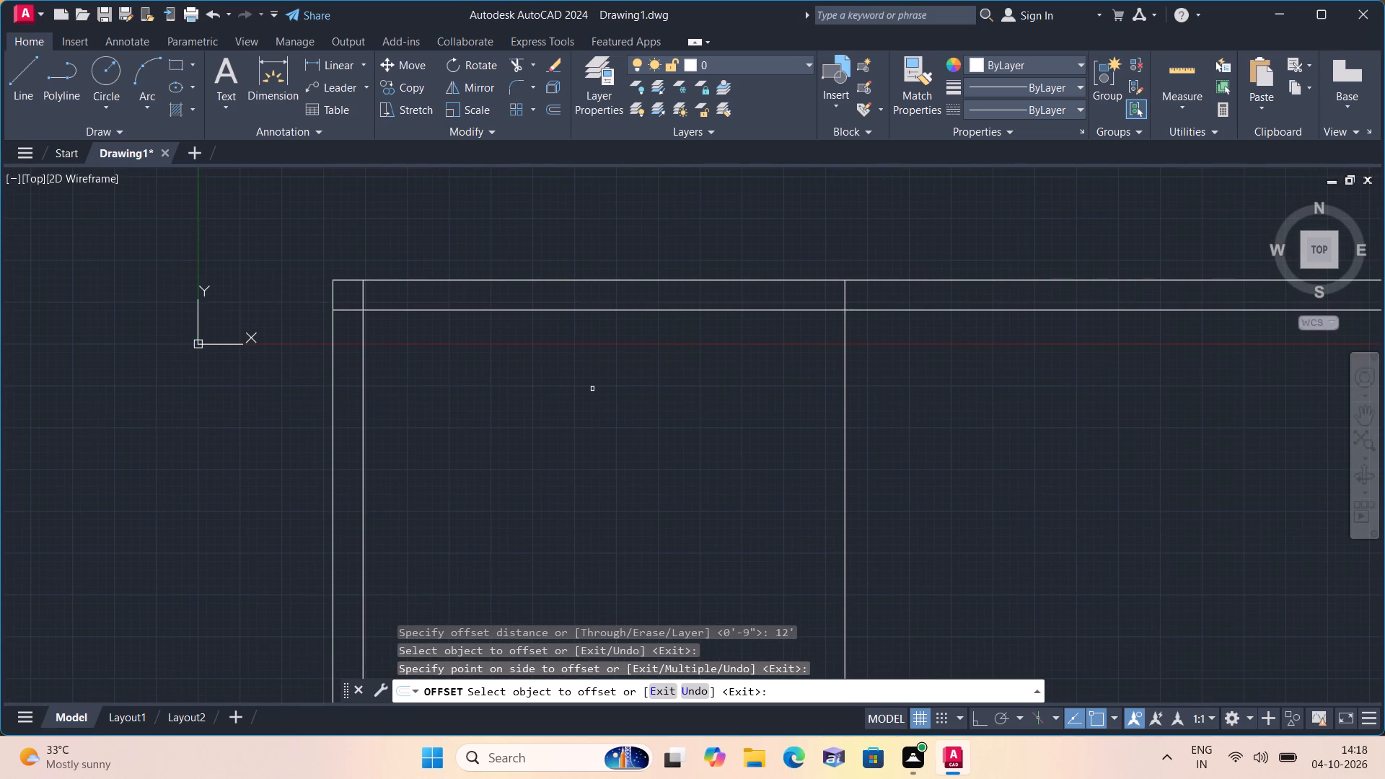
{"action": "key", "text": "space"}
Offset the new vertical line 4.5" to the right to form a thin partition wall.
{"action": "key", "text": "space"}
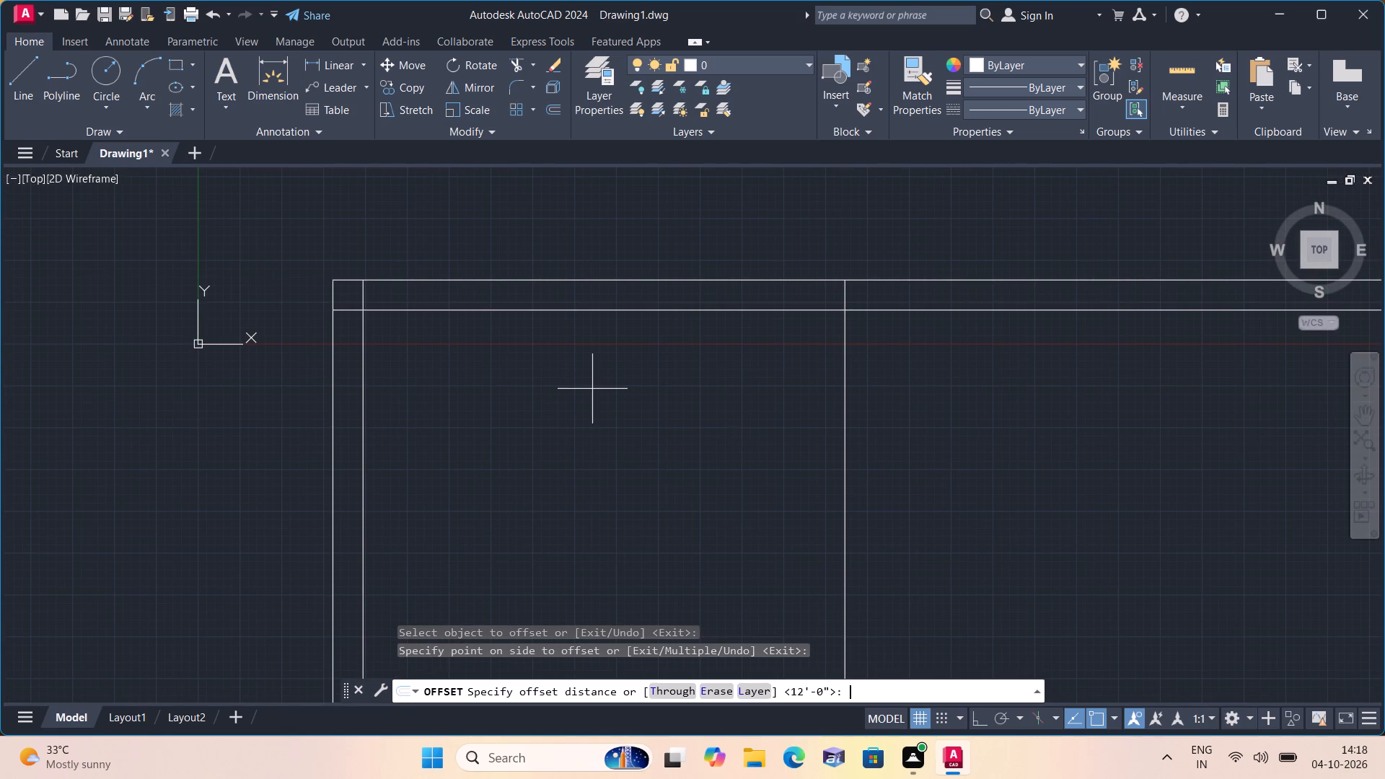
{"action": "type", "text": "4.5\""}
{"action": "key", "text": "space"}
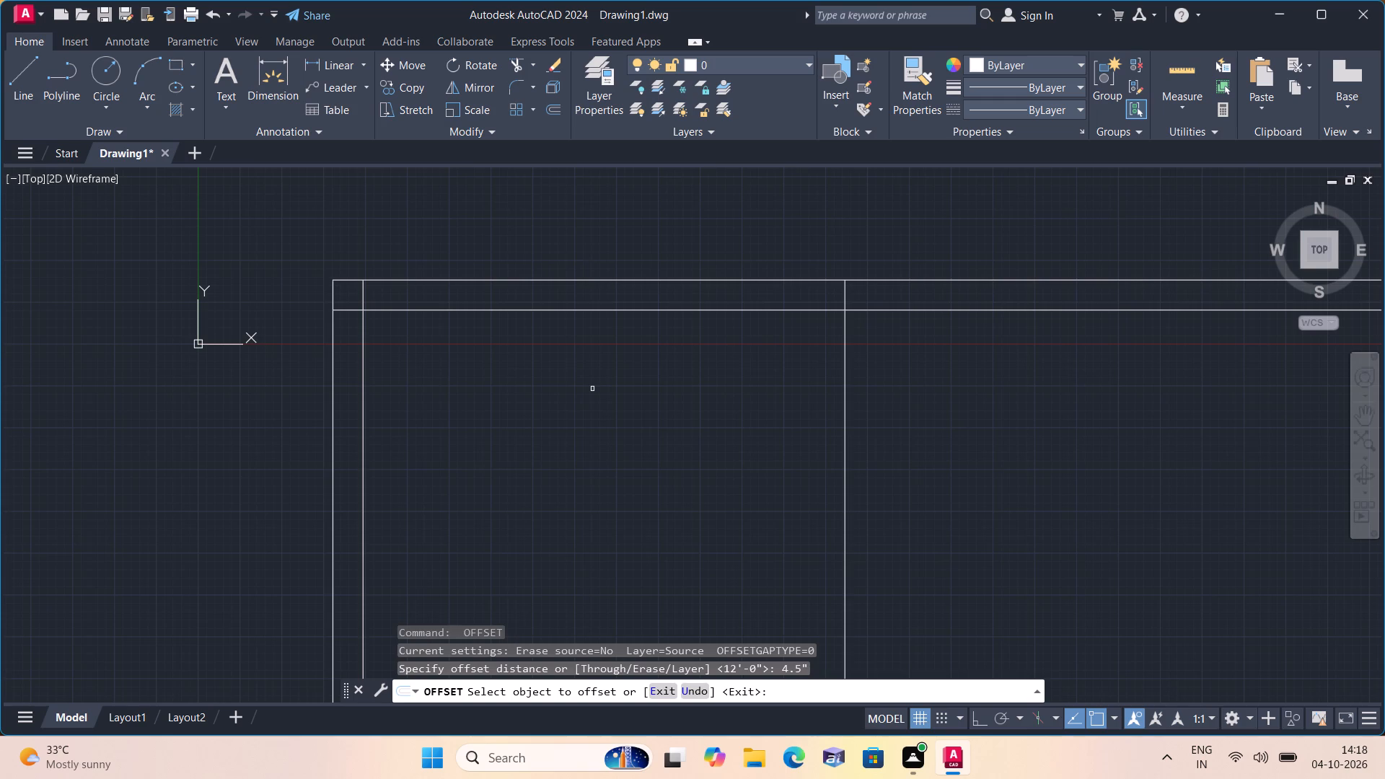
{"action": "left_click", "coordinate": [845, 431]}
{"action": "left_click", "coordinate": [905, 438]}
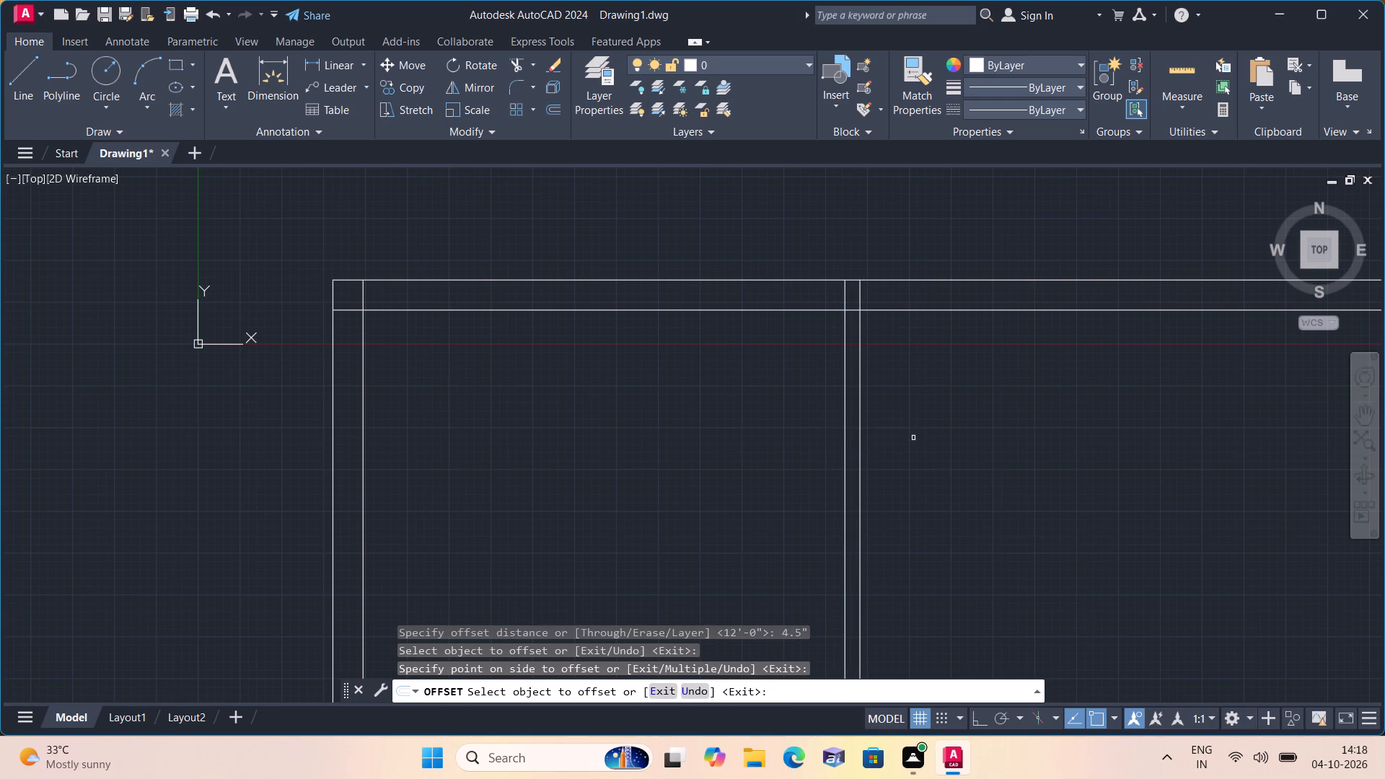
{"action": "middle_click_drag", "start_coordinate": [918, 438], "coordinate": [667, 372]}
{"action": "scroll", "coordinate": [914, 436], "scroll_direction": "down", "scroll_amount": 1}
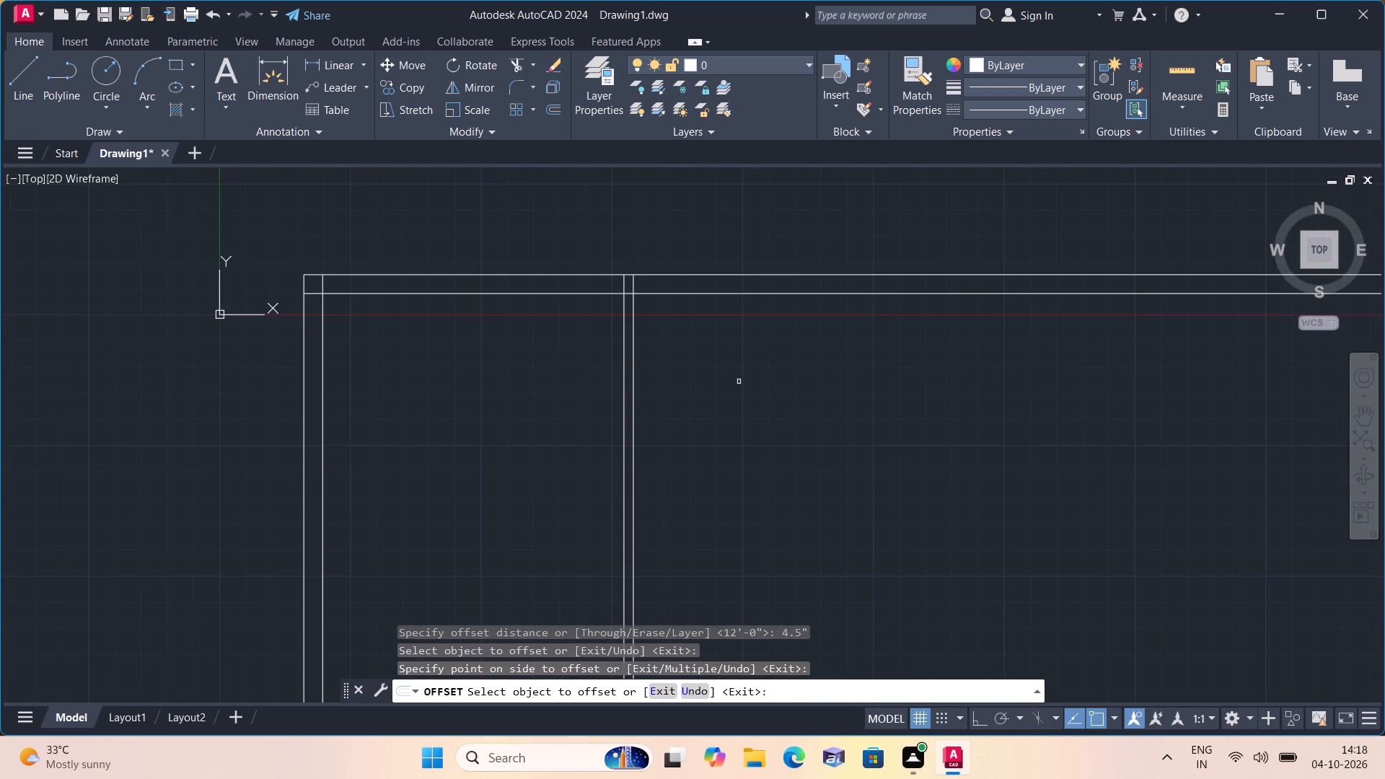
{"action": "key", "text": "space"}
Offset the partition wall's right-hand line 4'7.5" to the right to set the width of the narrow middle space.
{"action": "key", "text": "space"}
{"action": "key", "text": "4"}
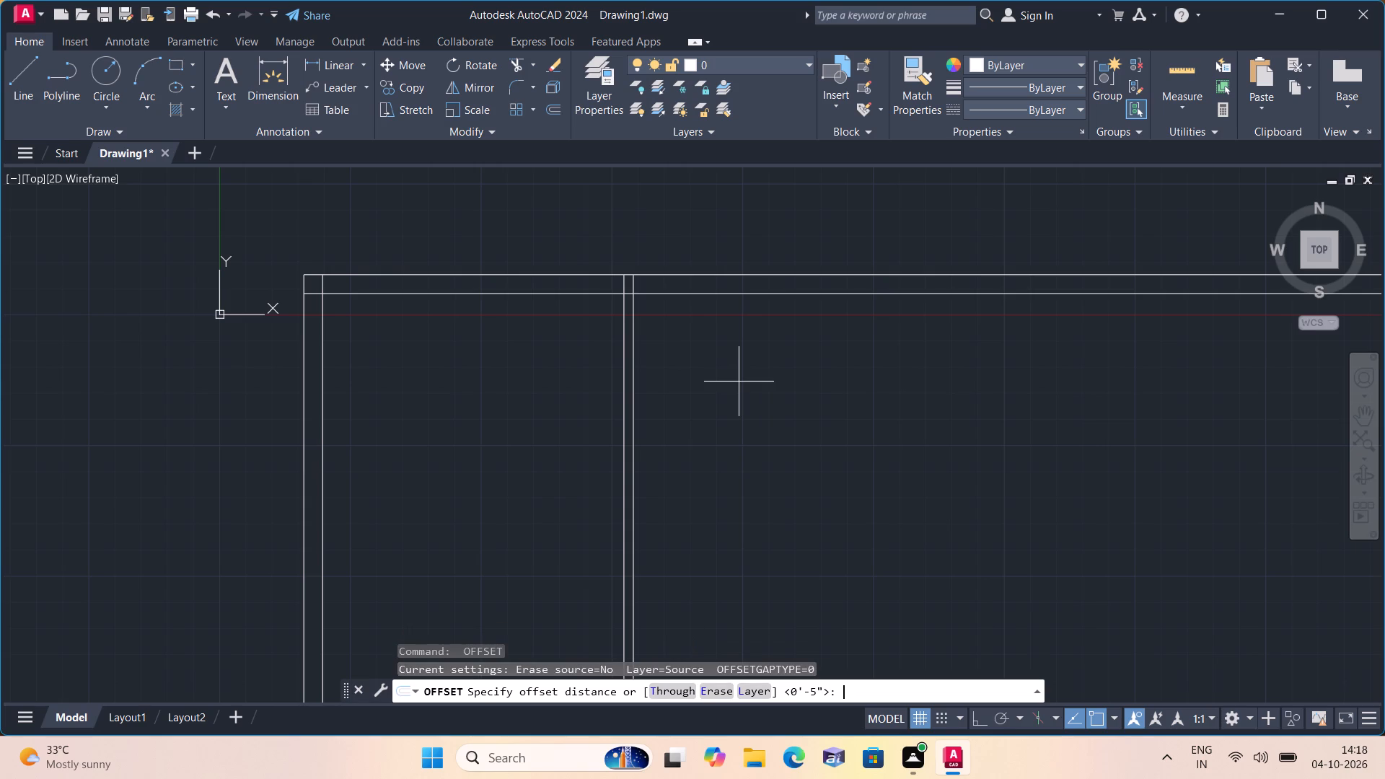
{"action": "key", "text": "apostrophe"}
{"action": "type", "text": "7.5"}
{"action": "key", "text": "shift+quotedbl"}
{"action": "key", "text": "space"}
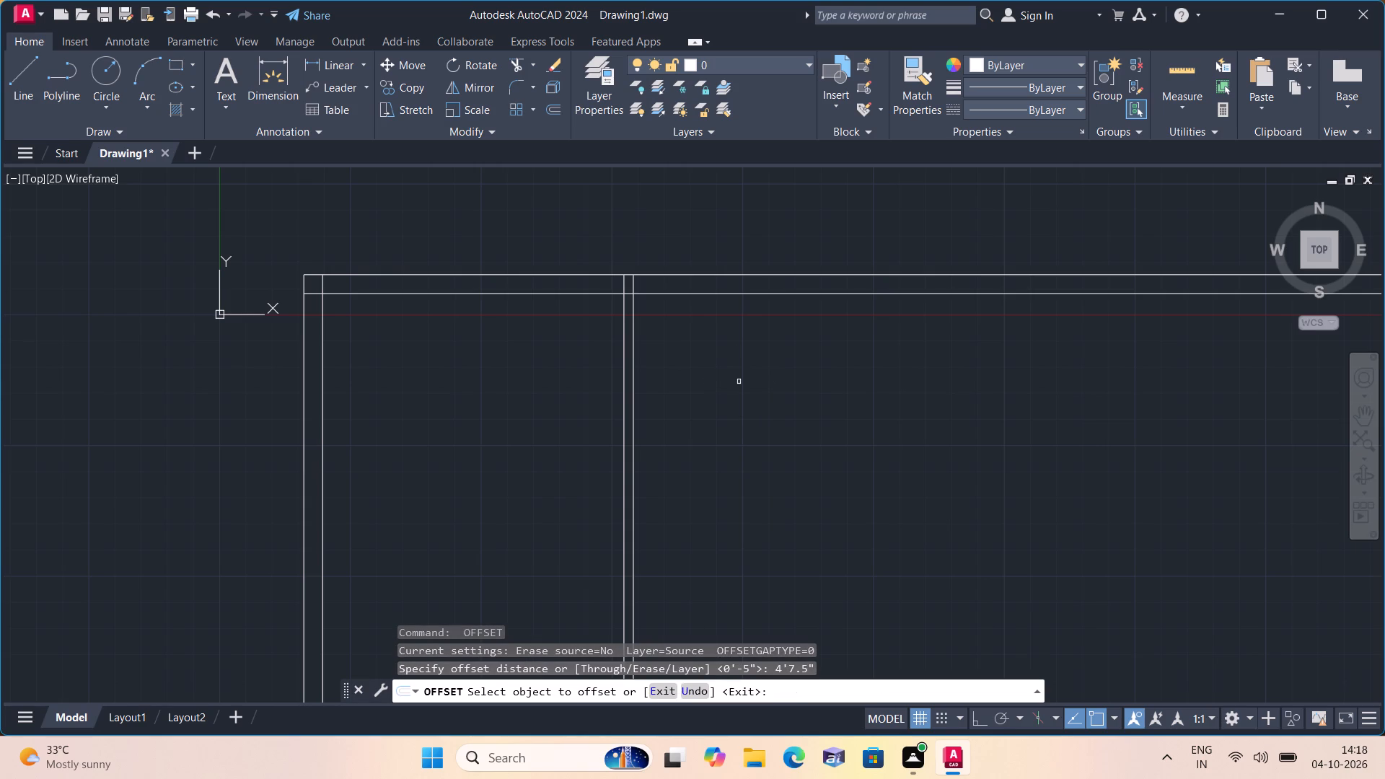
{"action": "left_click", "coordinate": [633, 343]}
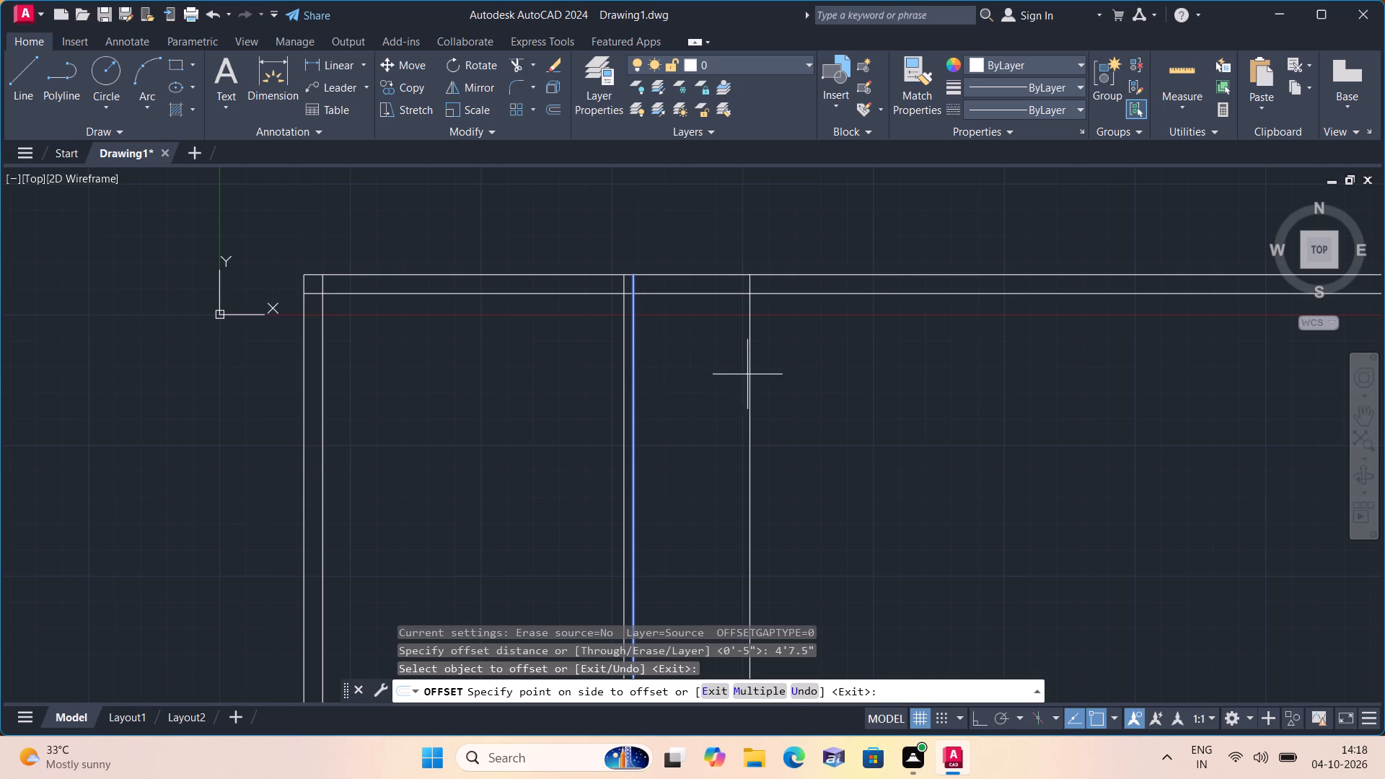
{"action": "left_click", "coordinate": [797, 390]}
{"action": "key", "text": "space"}
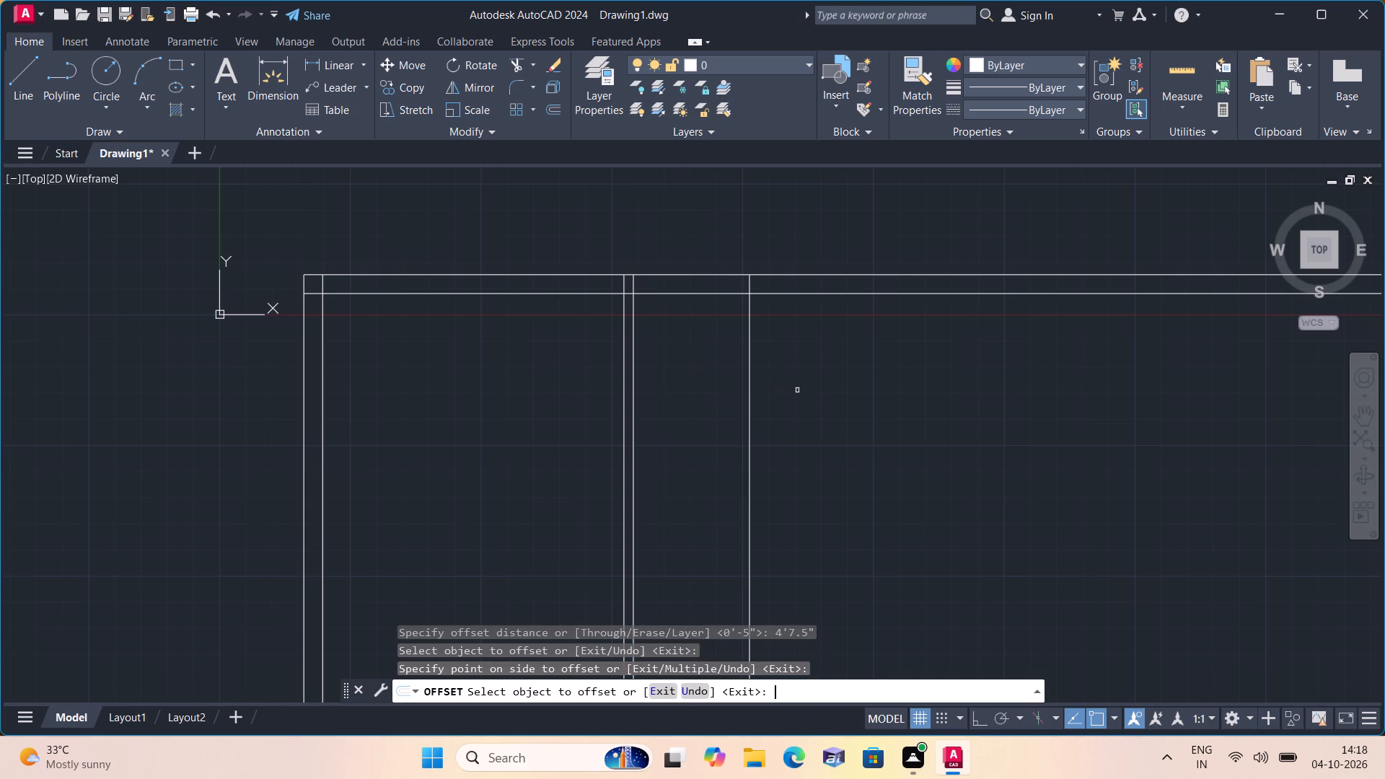
Offset the rightmost vertical line 9" to the right to form the second interior wall.
{"action": "key", "text": "space"}
{"action": "type", "text": "9\""}
{"action": "key", "text": "space"}
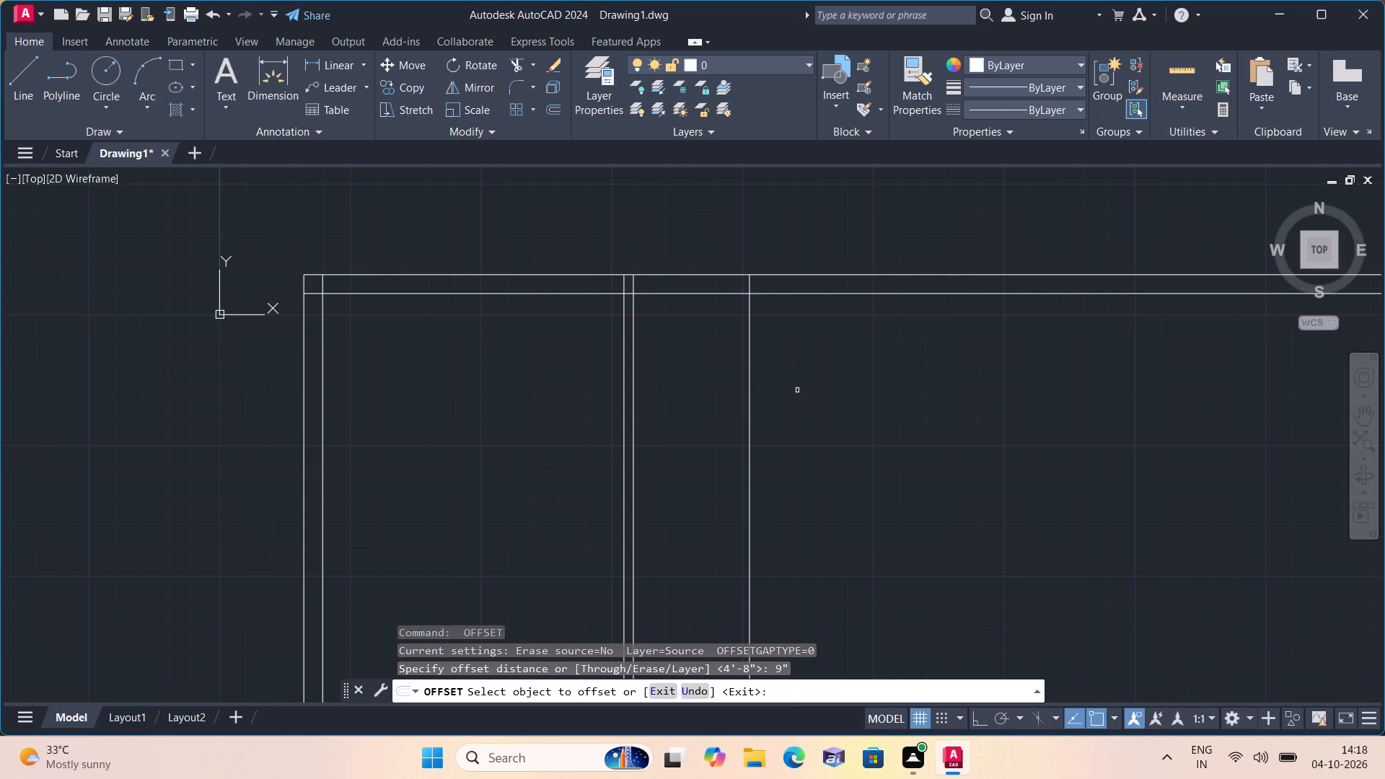
{"action": "left_click", "coordinate": [750, 338]}
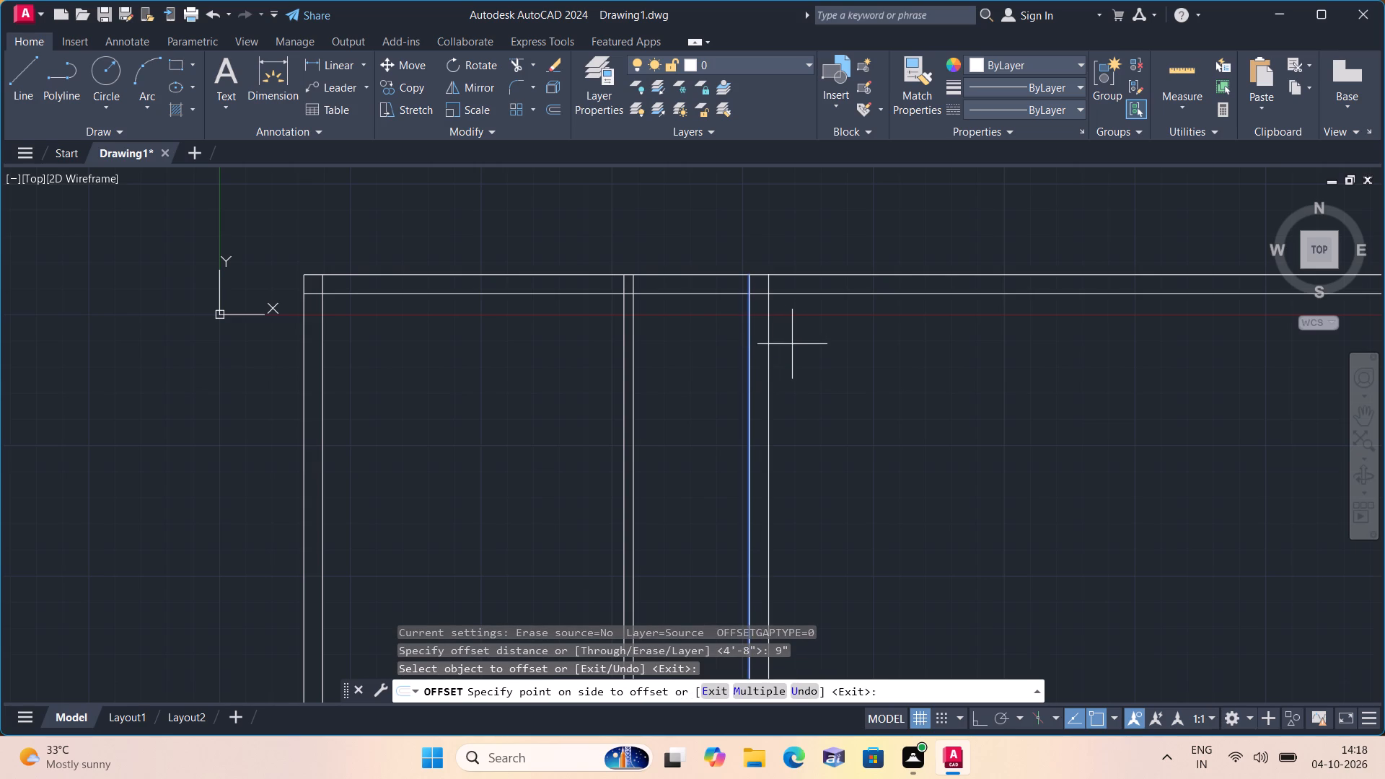
{"action": "left_click", "coordinate": [806, 349]}
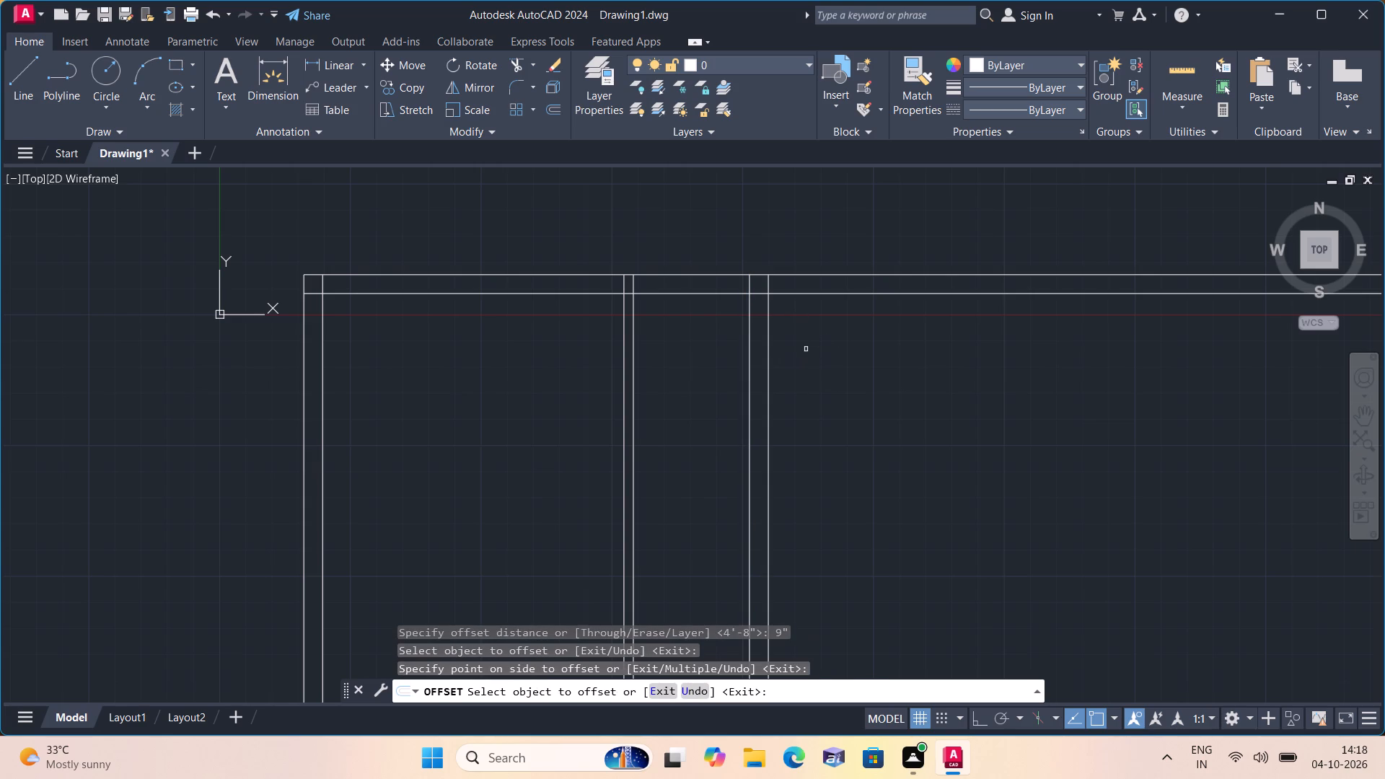
{"action": "key", "text": "space"}
Offset the right face of the 9" interior wall 13' to the right to set the last room's width.
{"action": "key", "text": "space"}
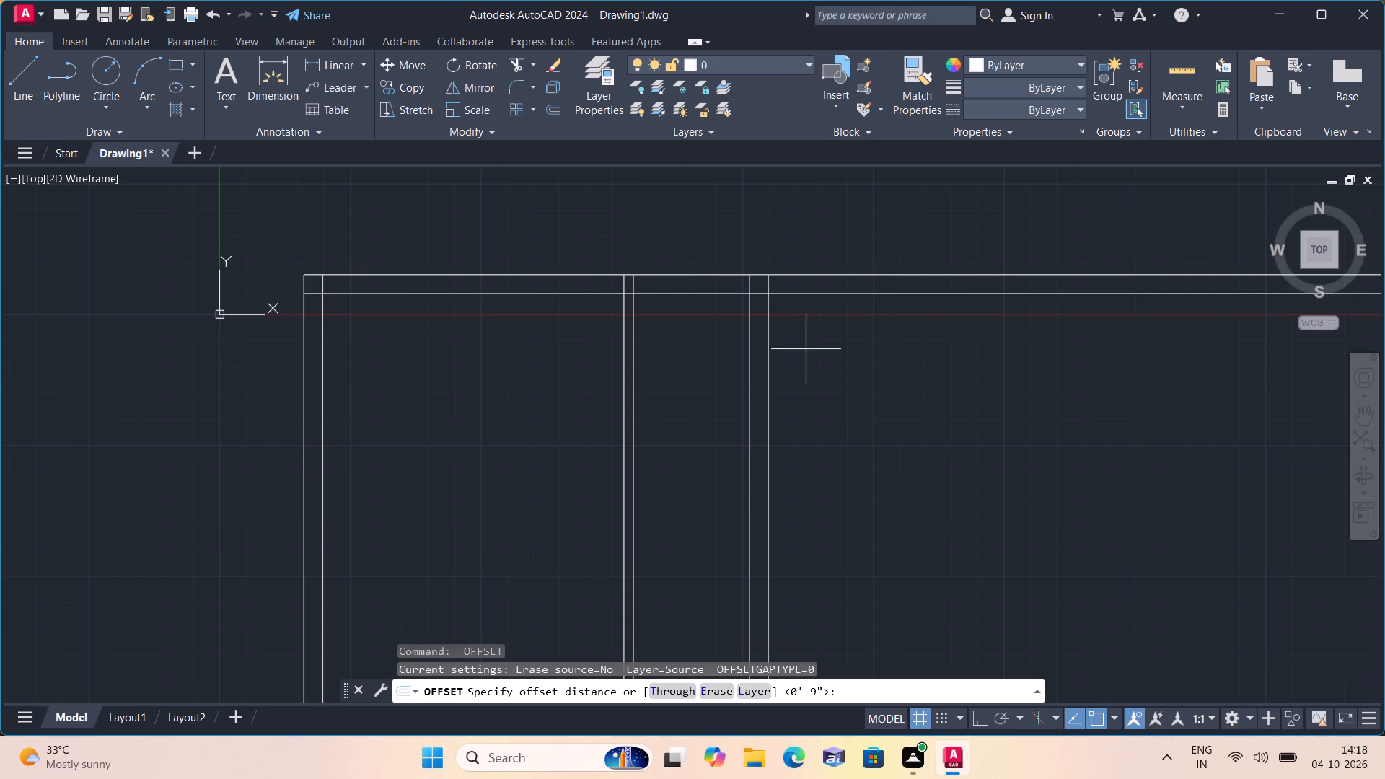
{"action": "key", "text": "1"}
{"action": "type", "text": "3'"}
{"action": "key", "text": "space"}
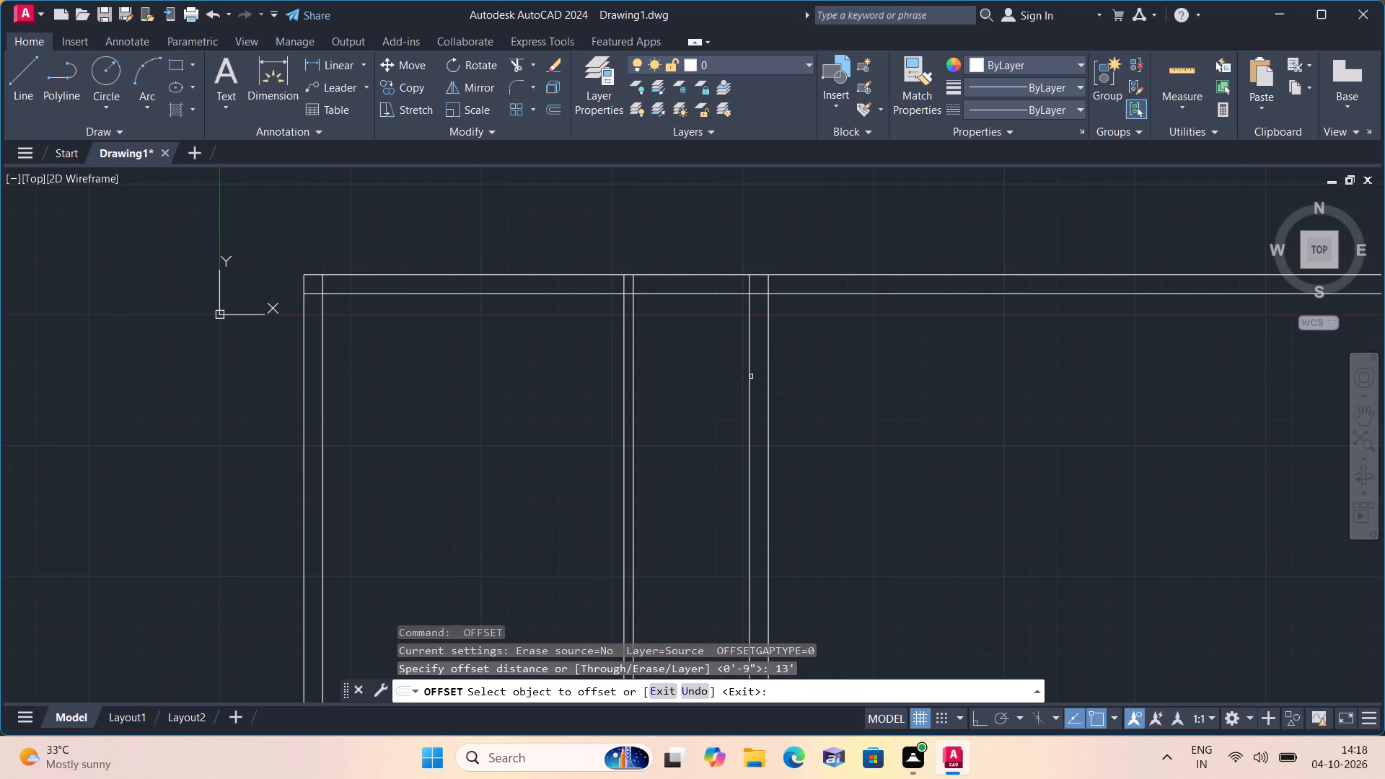
{"action": "left_click", "coordinate": [766, 363]}
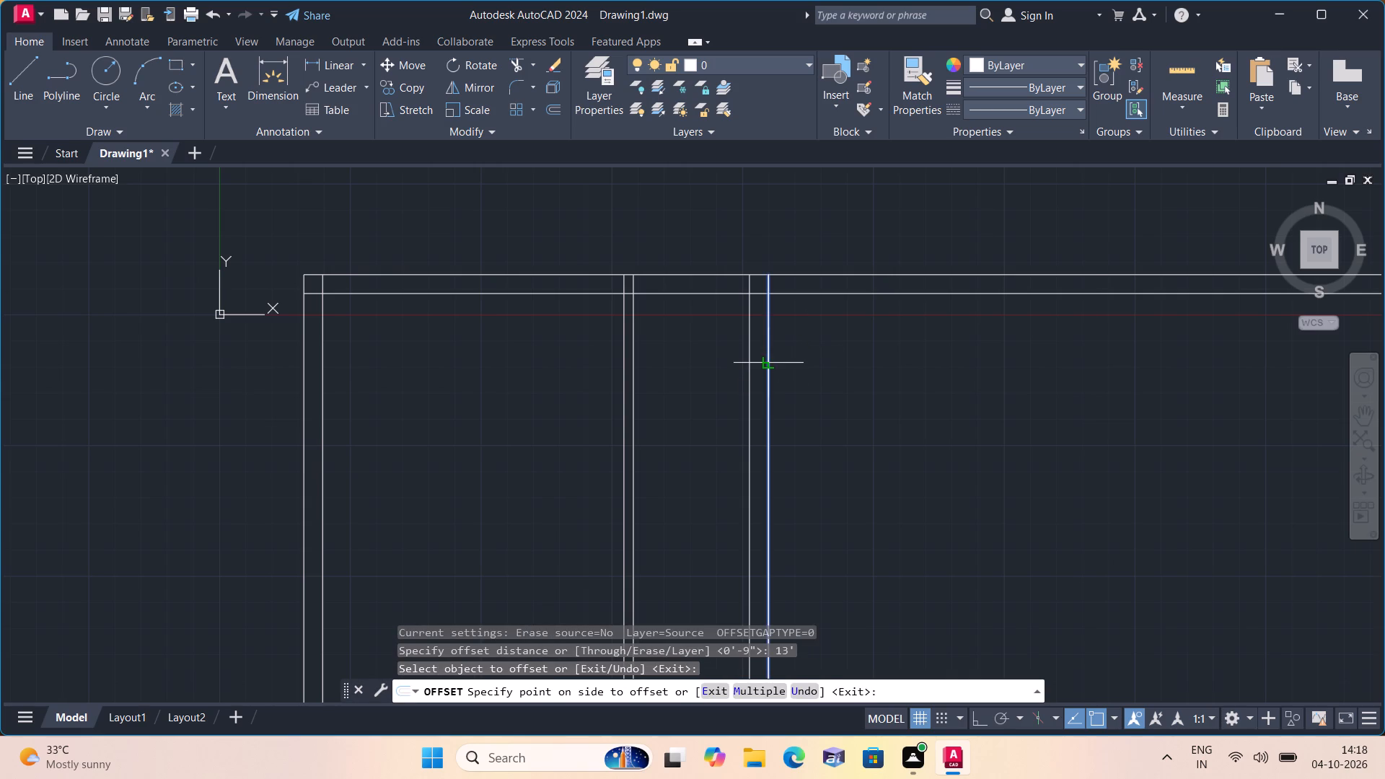
{"action": "left_click", "coordinate": [863, 374]}
{"action": "scroll", "coordinate": [907, 386], "scroll_direction": "down", "scroll_amount": 1}
{"action": "middle_click_drag", "start_coordinate": [905, 386], "coordinate": [835, 323]}
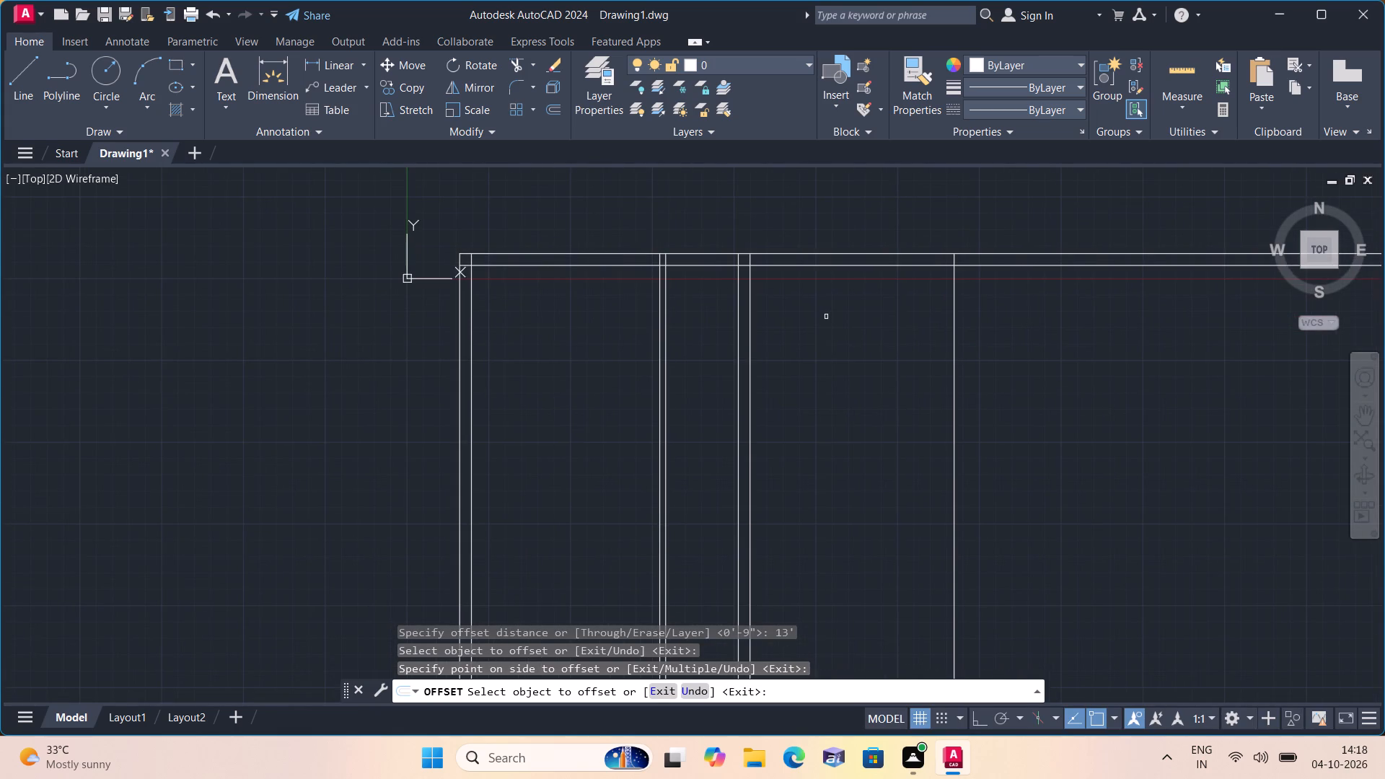
{"action": "key", "text": "space"}
Offset the rightmost vertical line 9" outward to form the right exterior wall.
{"action": "key", "text": "space"}
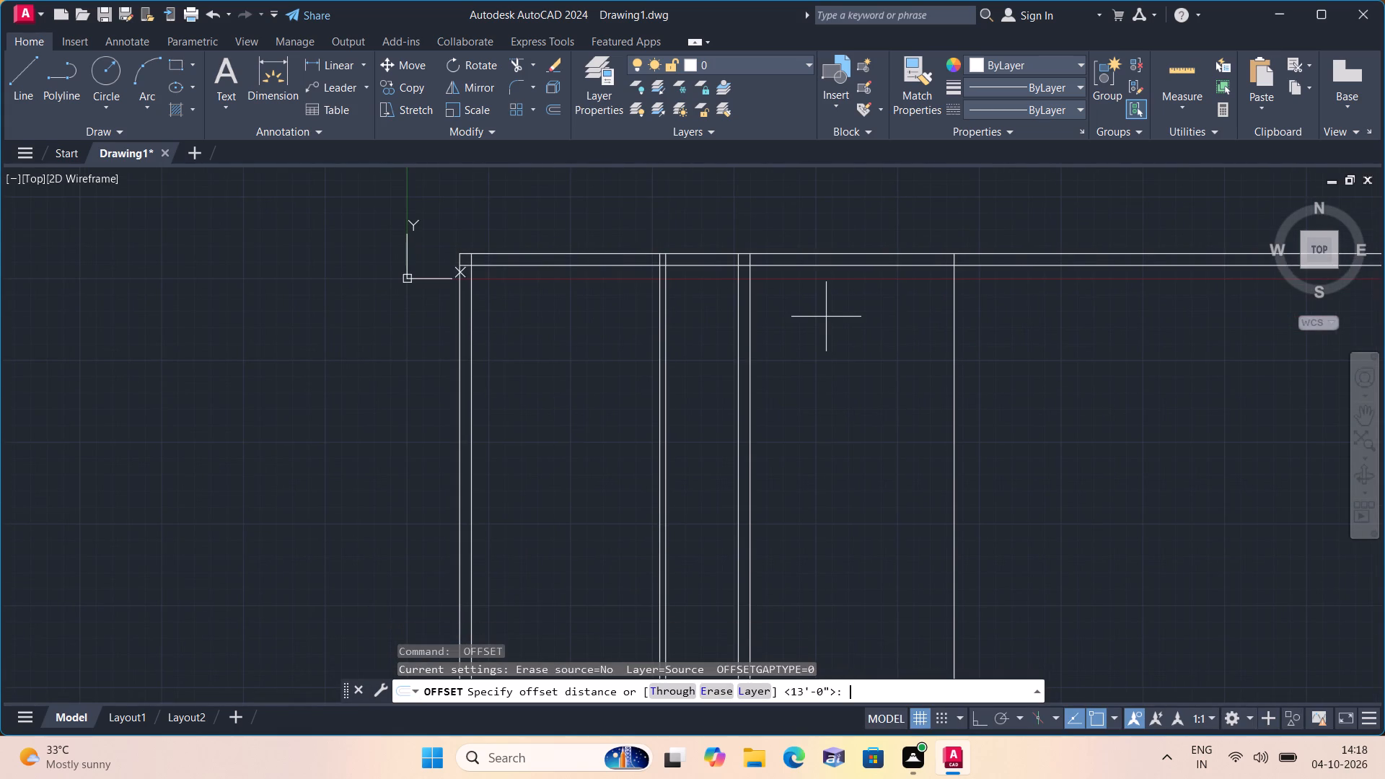
{"action": "type", "text": "9\""}
{"action": "key", "text": "space"}
{"action": "left_click", "coordinate": [956, 287]}
{"action": "left_click", "coordinate": [1033, 288]}
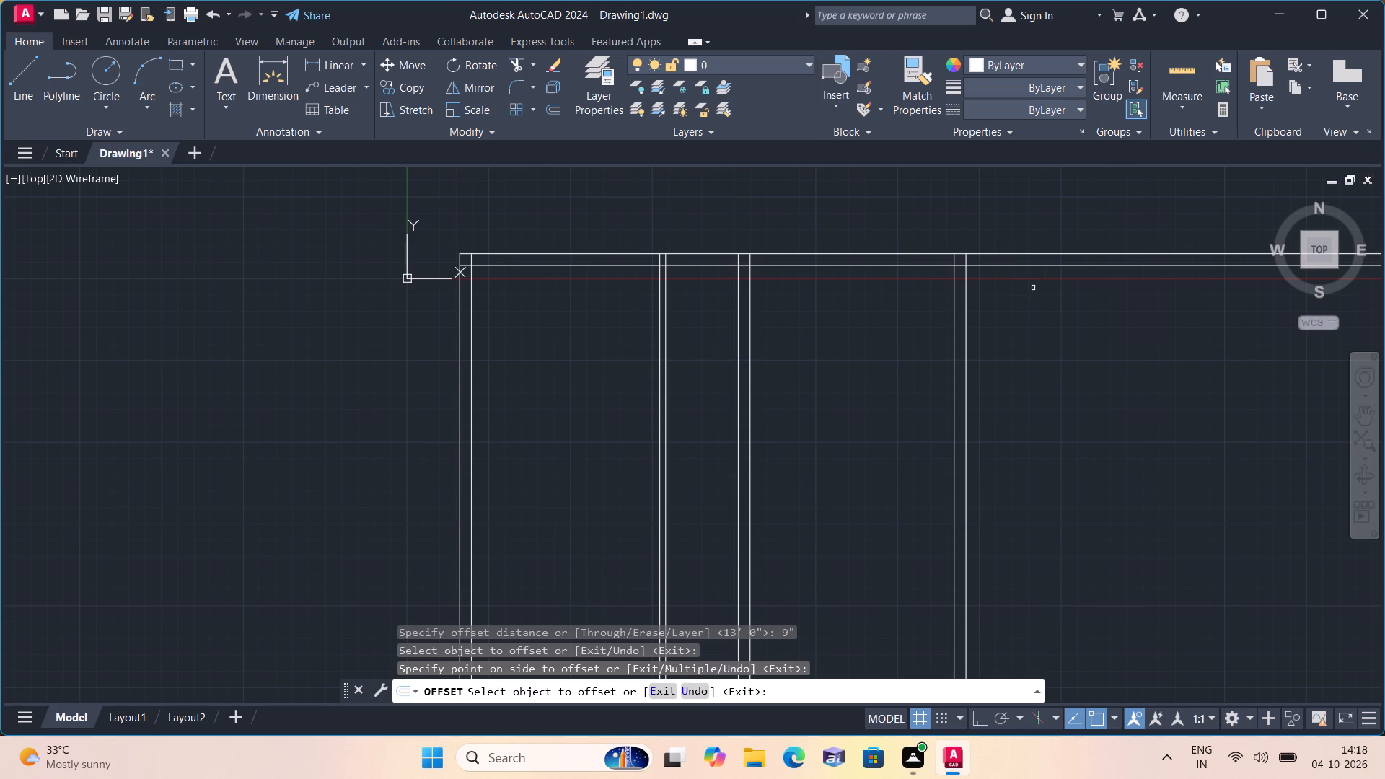
{"action": "key", "text": "space"}
Trim both horizontal top wall lines where they extend beyond the outer face of the right exterior wall.
{"action": "type", "text": "trim"}
{"action": "key", "text": "space"}
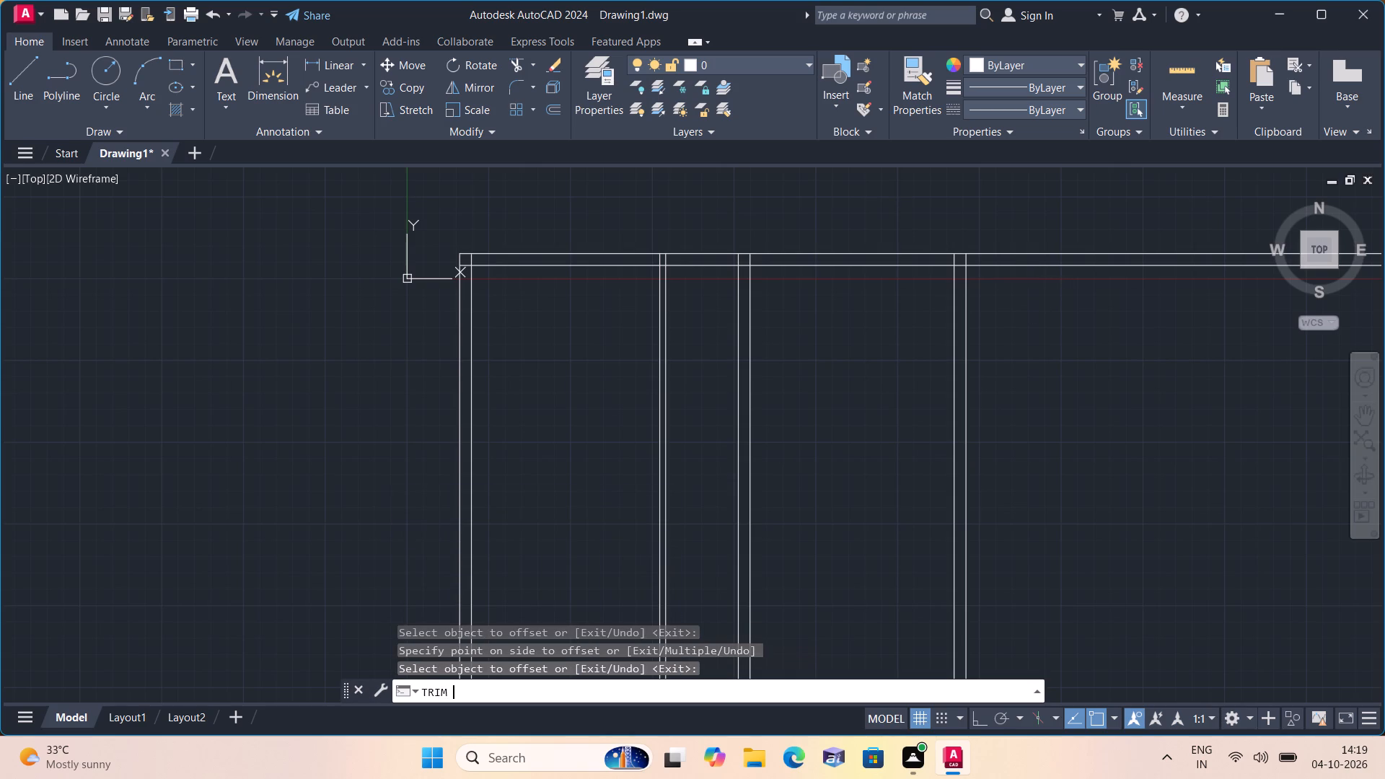
{"action": "left_click", "coordinate": [1003, 208]}
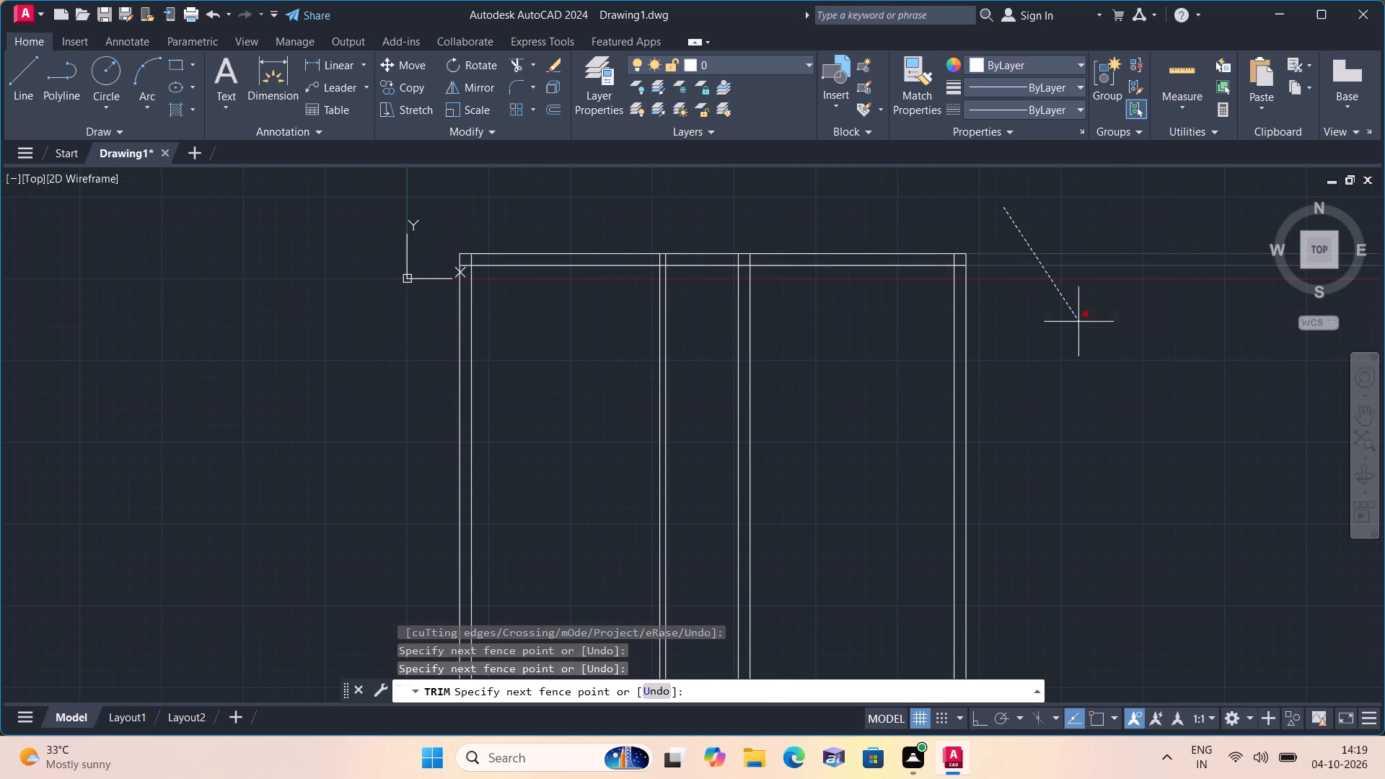
{"action": "left_click", "coordinate": [1084, 333]}
{"action": "scroll", "coordinate": [1085, 333], "scroll_direction": "down", "scroll_amount": 1}
{"action": "middle_click_drag", "start_coordinate": [1085, 333], "coordinate": [1131, 384]}
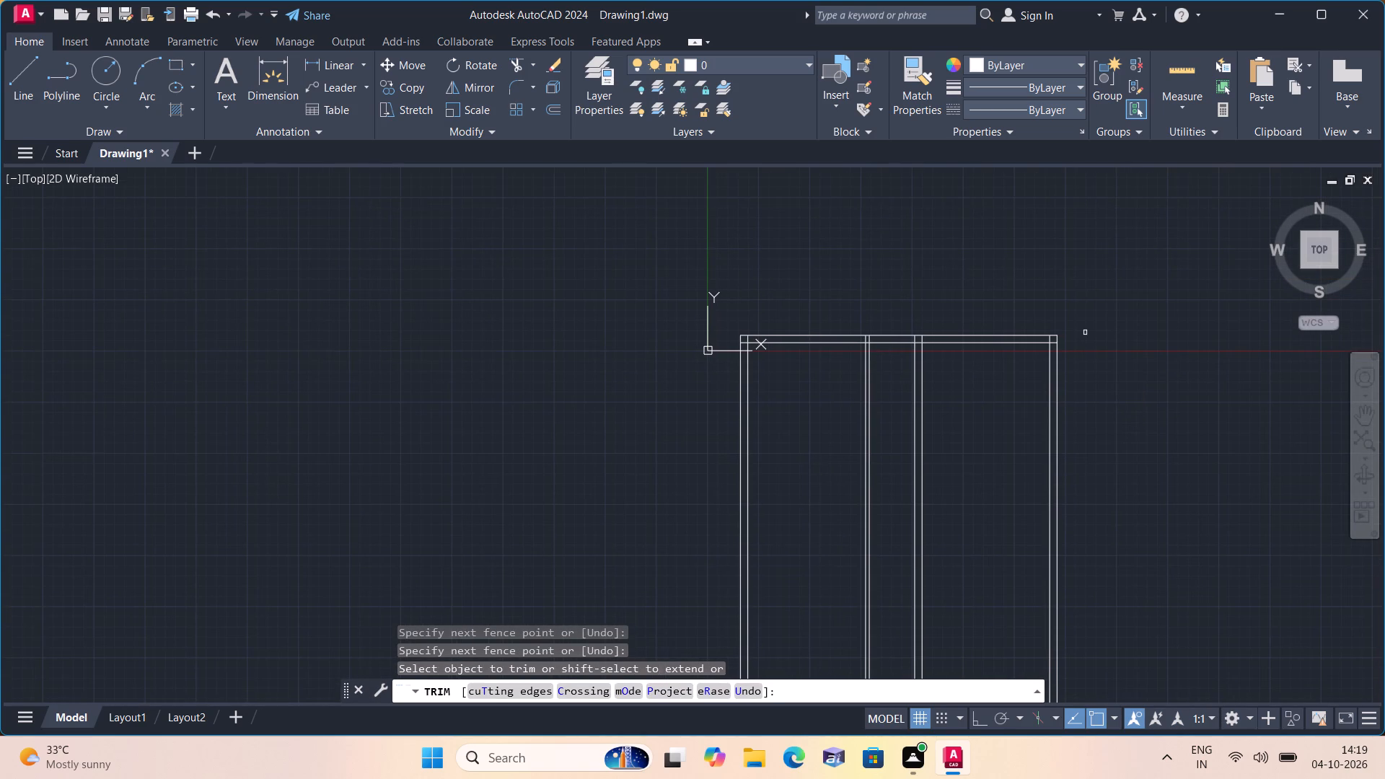
{"action": "scroll", "coordinate": [1131, 384], "scroll_direction": "up", "scroll_amount": 1}
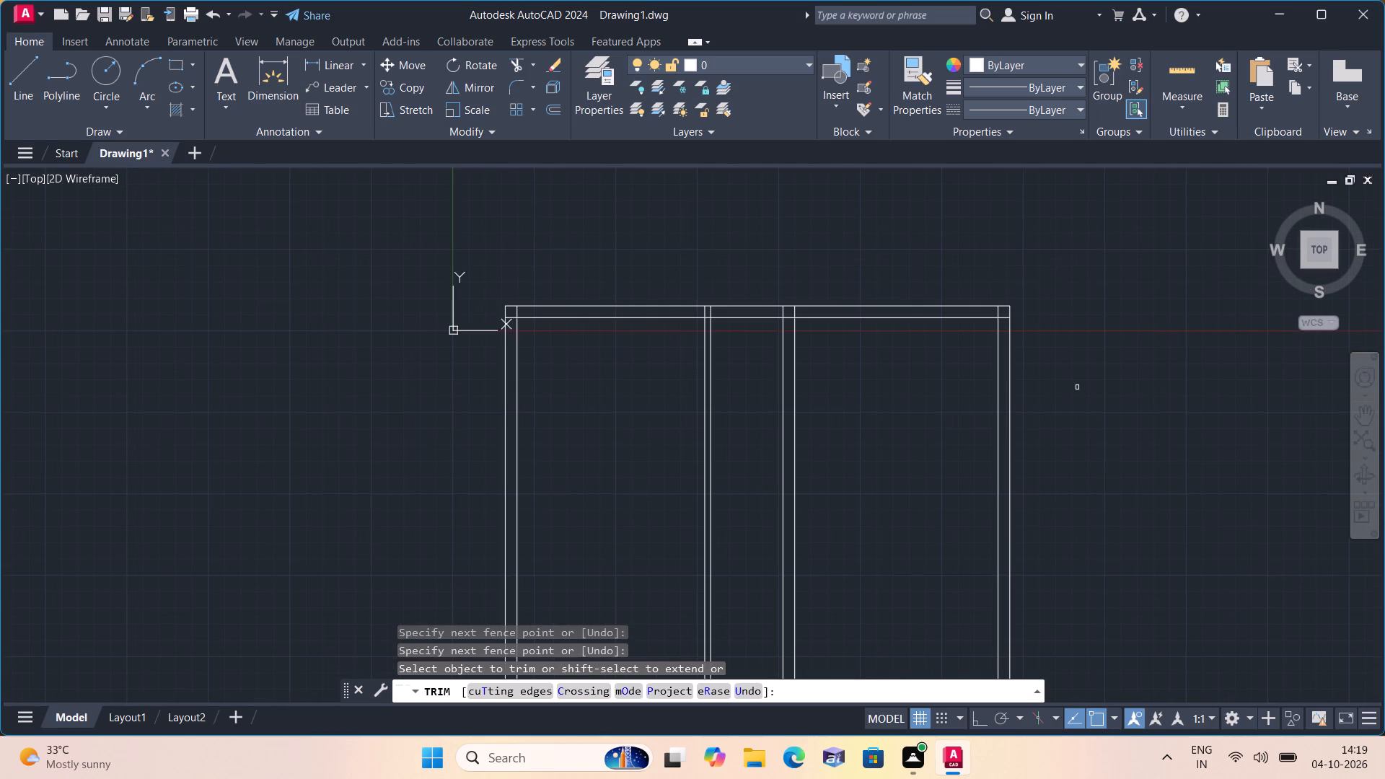
{"action": "scroll", "coordinate": [1077, 387], "scroll_direction": "up", "scroll_amount": 1}
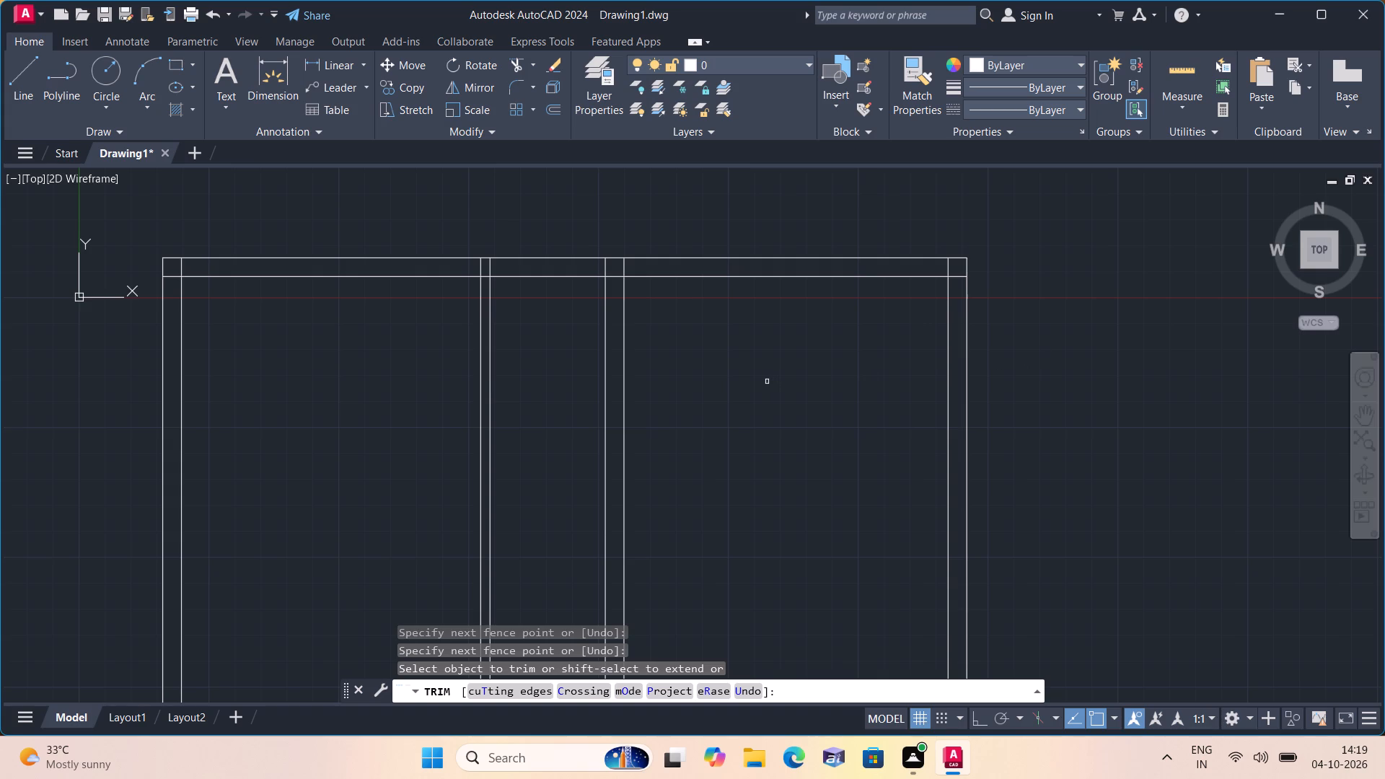
{"action": "middle_click_drag", "start_coordinate": [760, 382], "coordinate": [830, 334]}
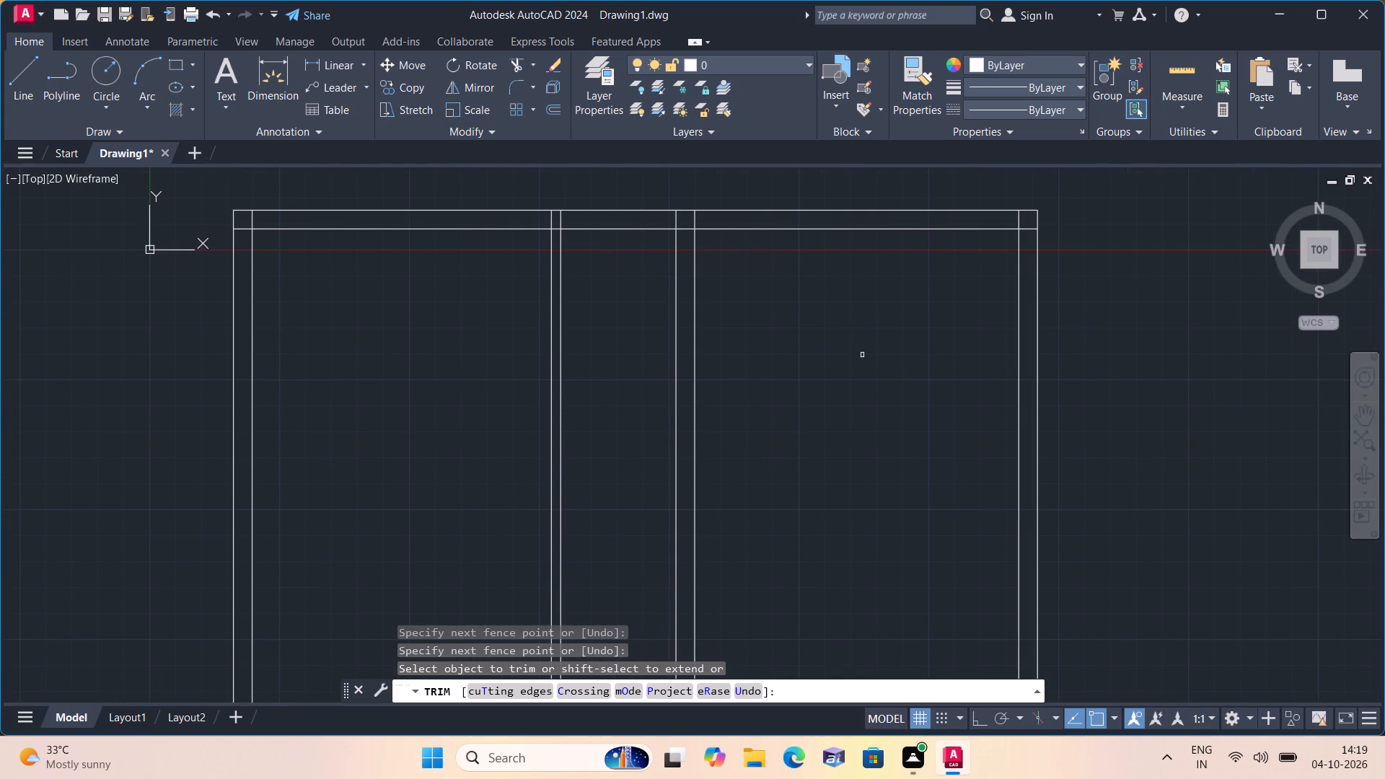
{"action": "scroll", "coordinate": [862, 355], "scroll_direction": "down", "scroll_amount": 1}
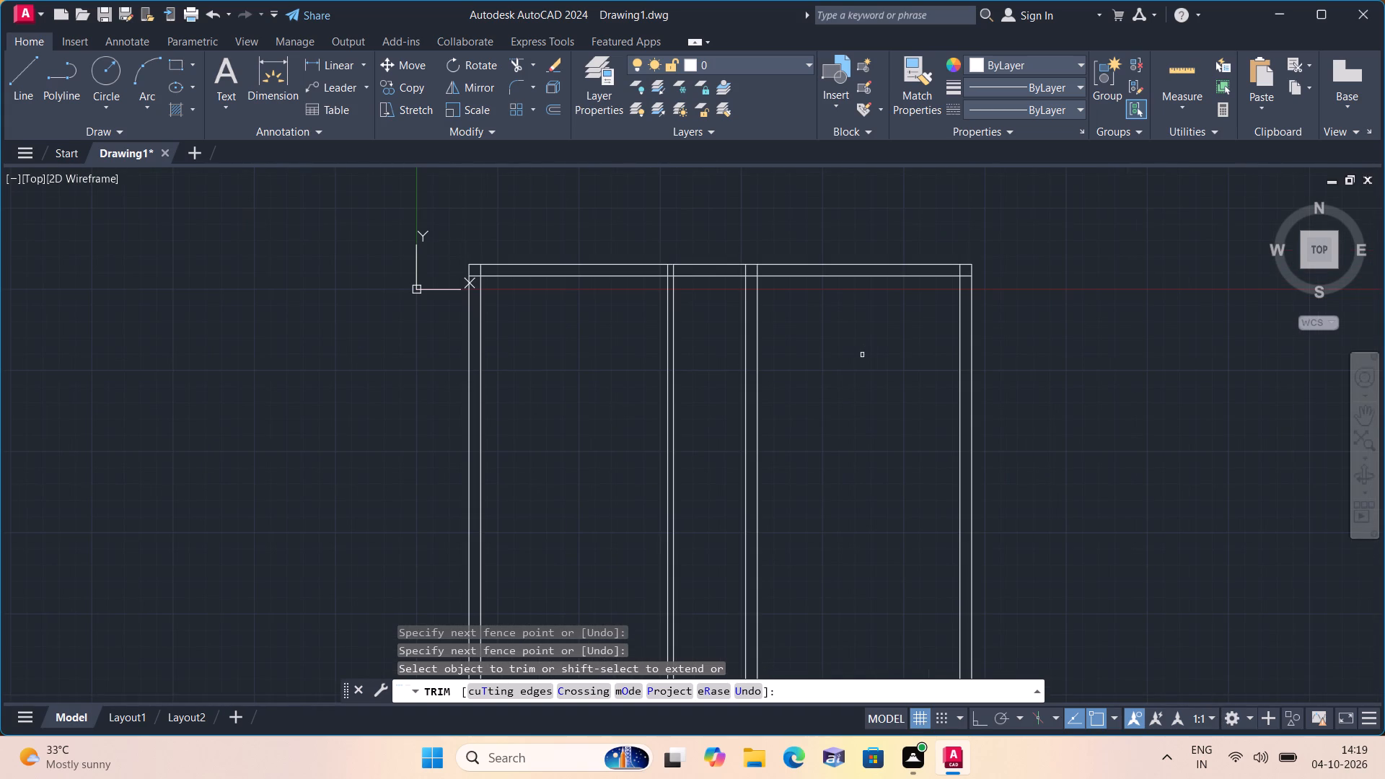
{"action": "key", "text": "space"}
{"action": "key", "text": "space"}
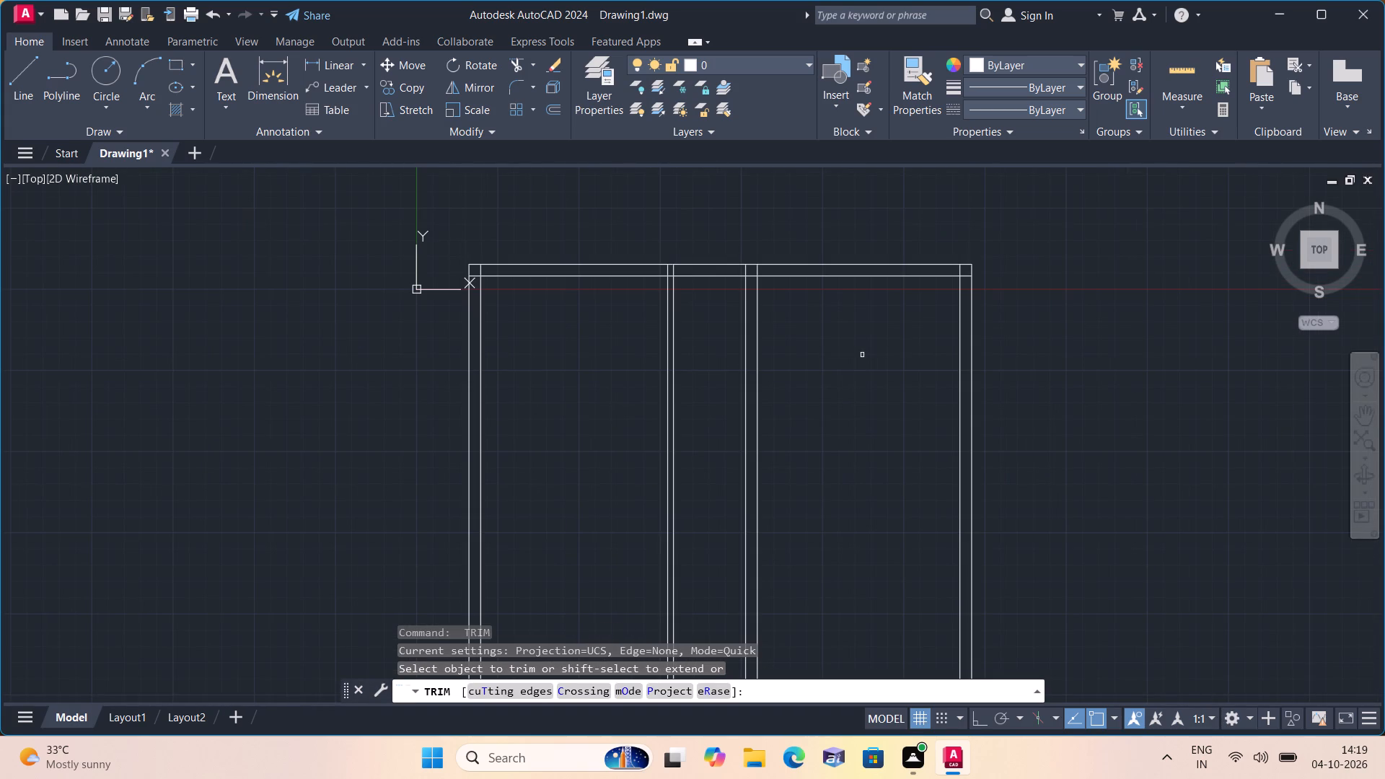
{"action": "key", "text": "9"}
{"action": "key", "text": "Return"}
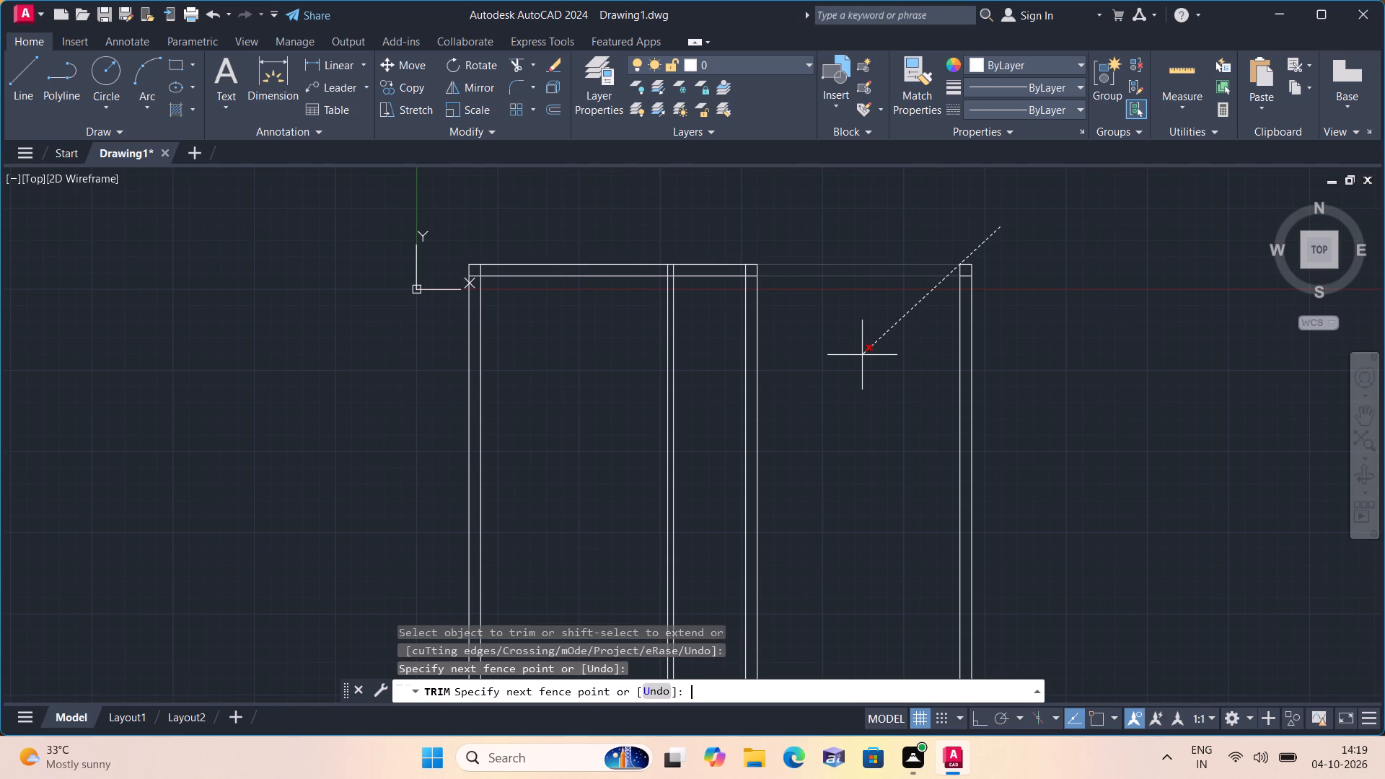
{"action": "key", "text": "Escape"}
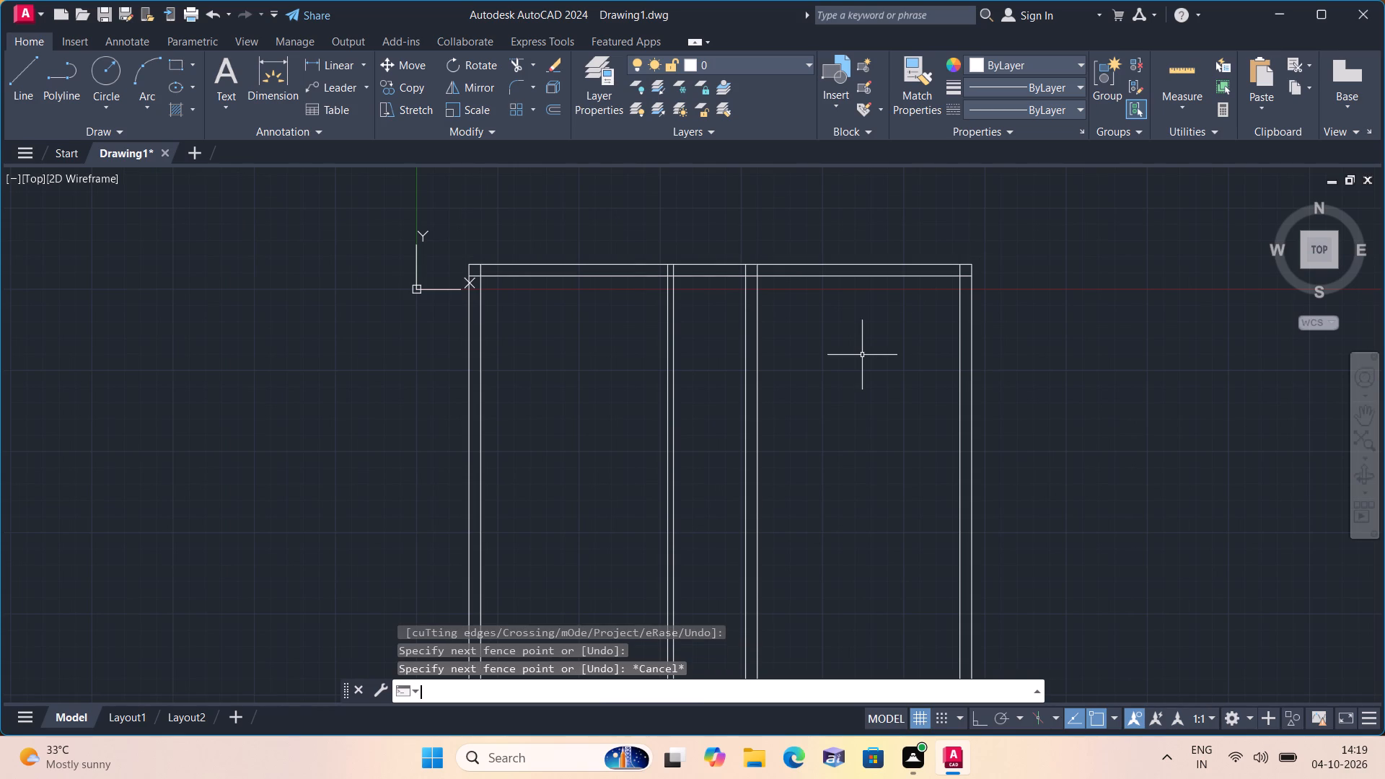
Offset the inner line of the top wall 9'3" downward to set the depth of the upper-left rooms.
{"action": "type", "text": "off"}
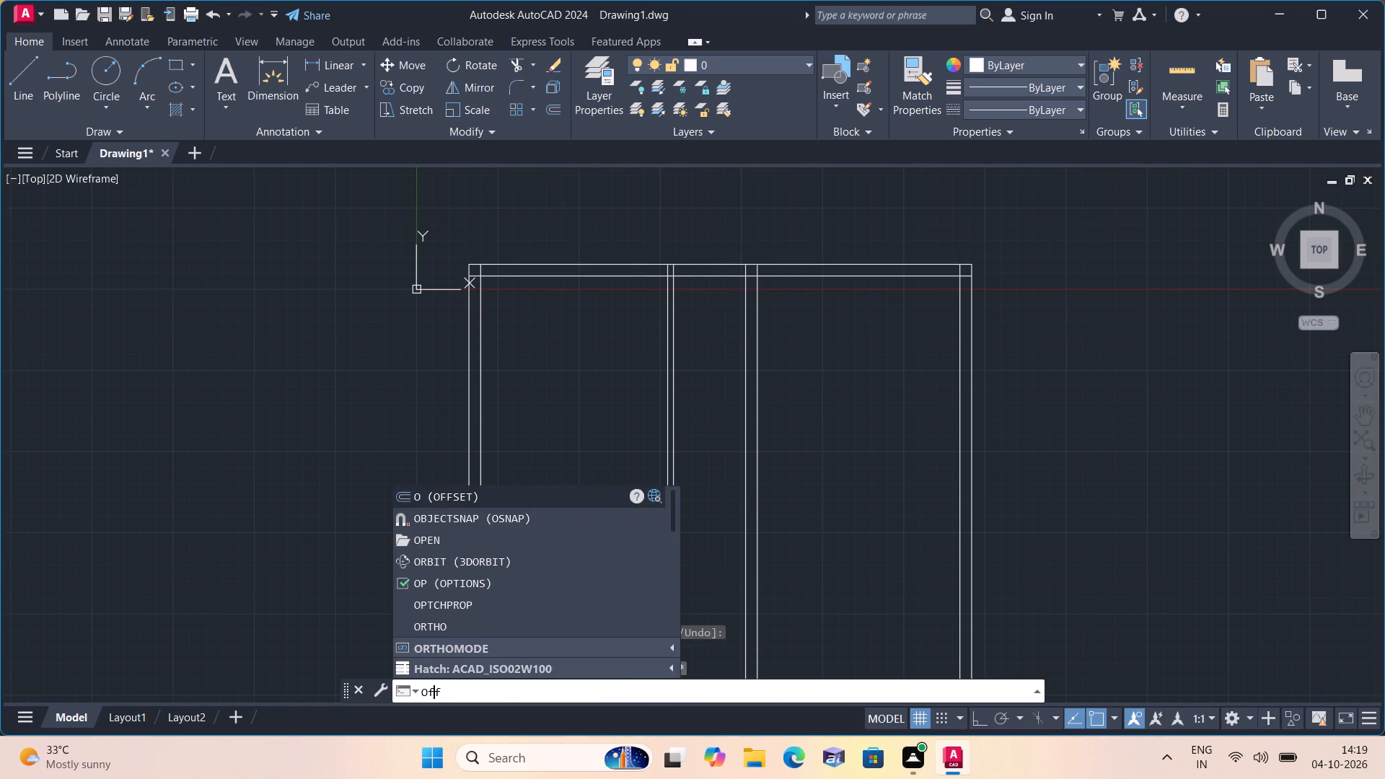
{"action": "key", "text": "space"}
{"action": "type", "text": "9'3\""}
{"action": "key", "text": "space"}
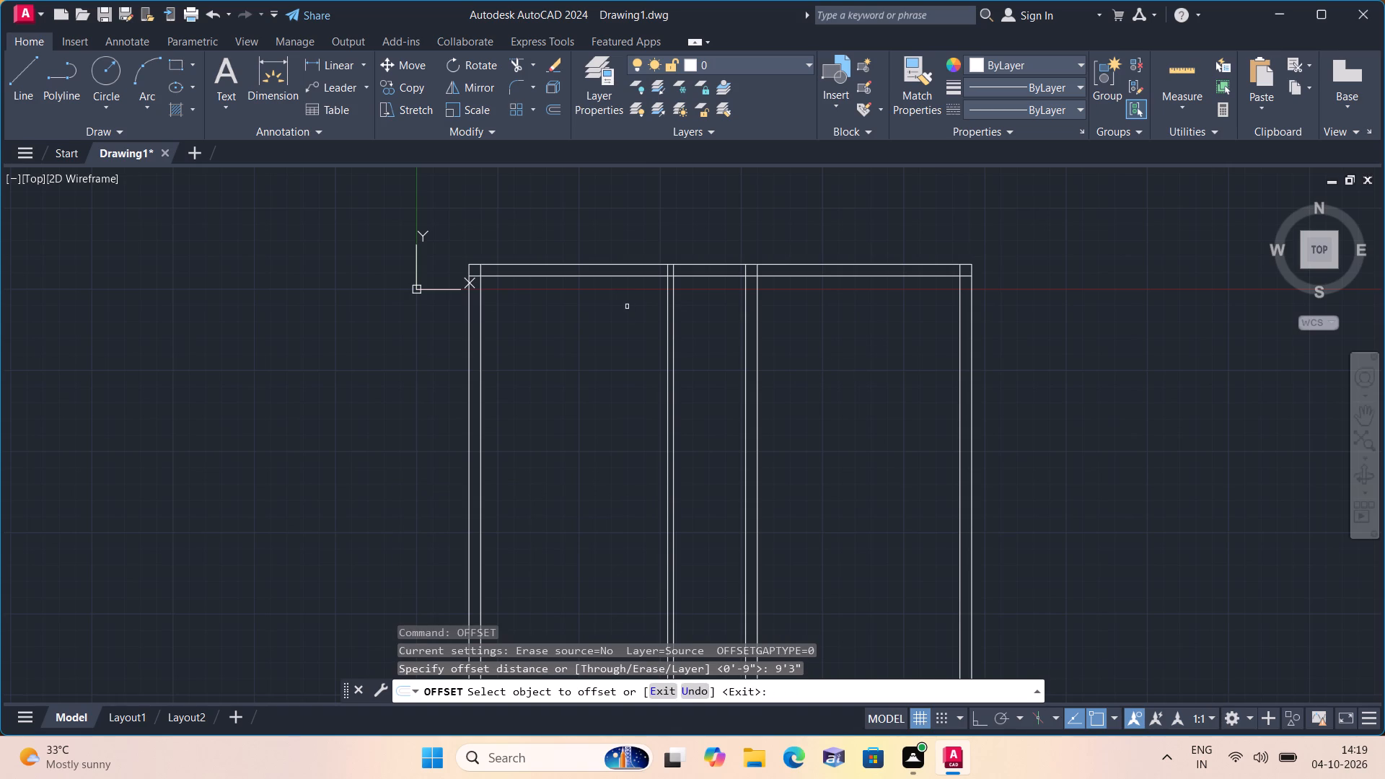
{"action": "left_click", "coordinate": [615, 275]}
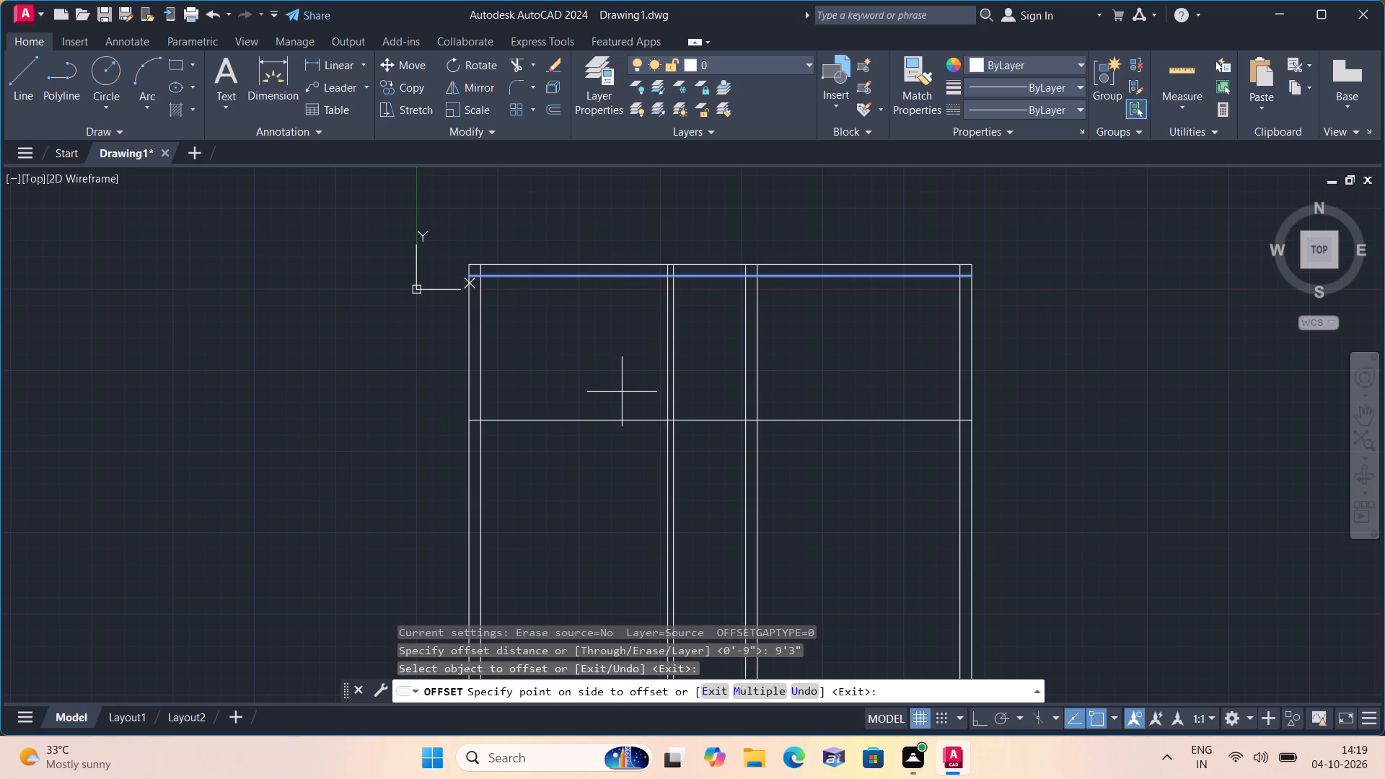
{"action": "left_click", "coordinate": [622, 392]}
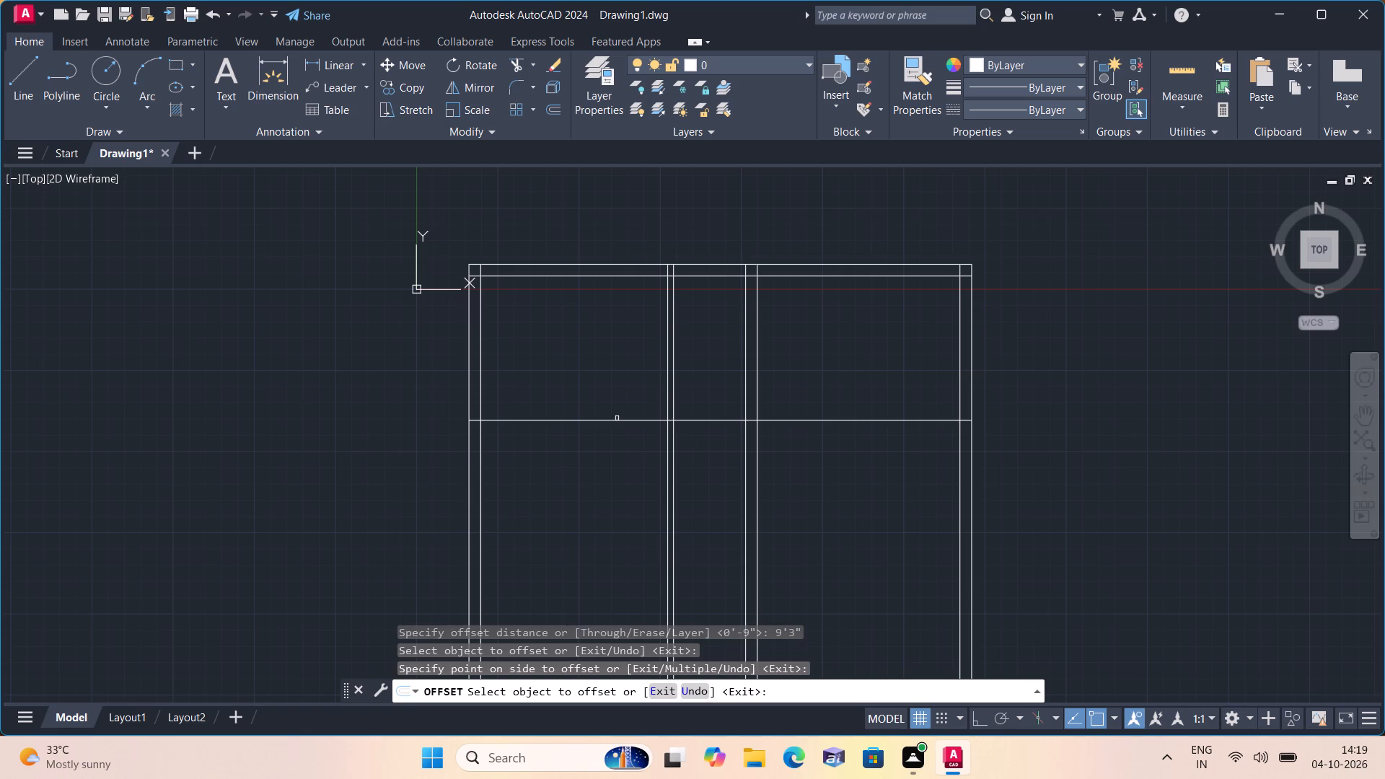
{"action": "key", "text": "space"}
Offset the new horizontal line 9" downward to form the wall below the upper-left rooms.
{"action": "key", "text": "space"}
{"action": "type", "text": "9\""}
{"action": "key", "text": "space"}
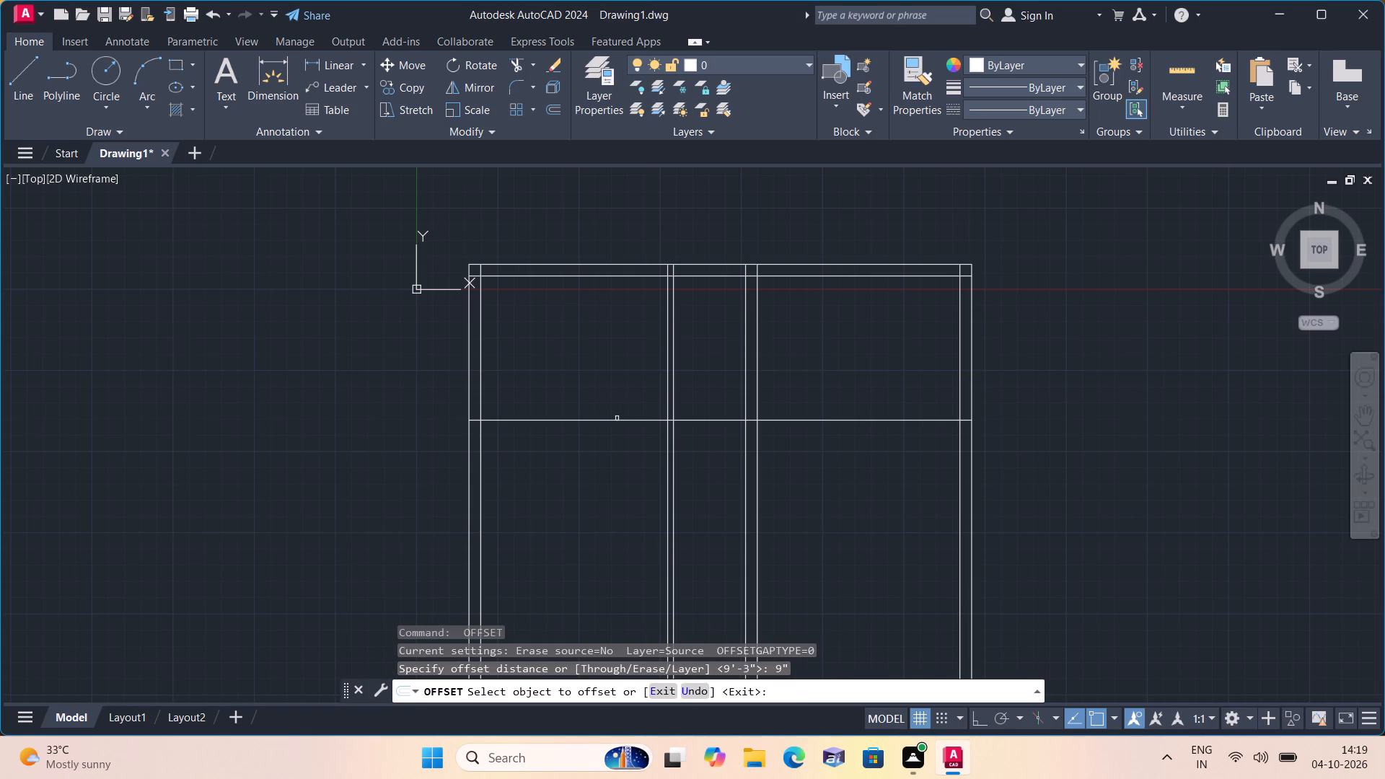
{"action": "left_click", "coordinate": [615, 420]}
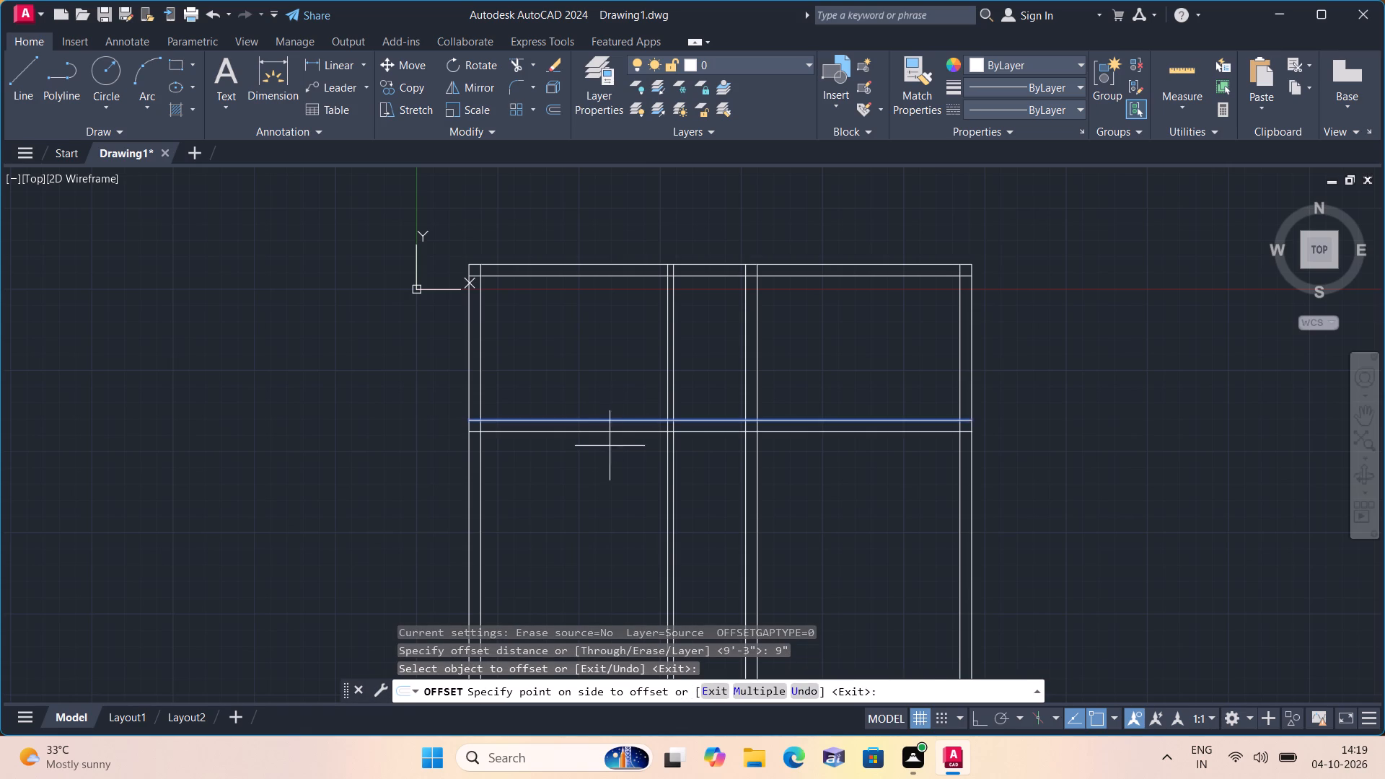
{"action": "left_click", "coordinate": [584, 503]}
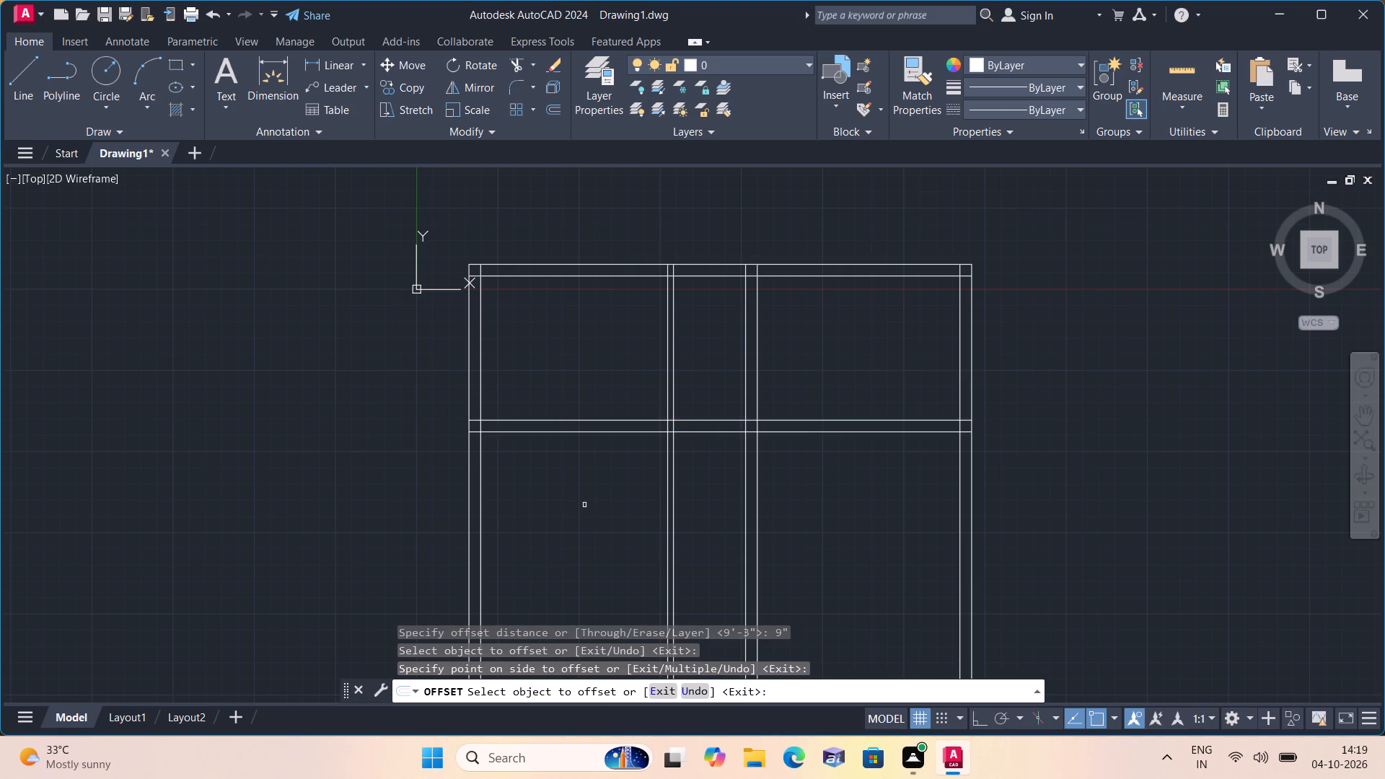
{"action": "key", "text": "space"}
Trim the lines of the 4.5" partition and the 9" interior wall below the new horizontal wall.
{"action": "type", "text": "trim"}
{"action": "key", "text": "space"}
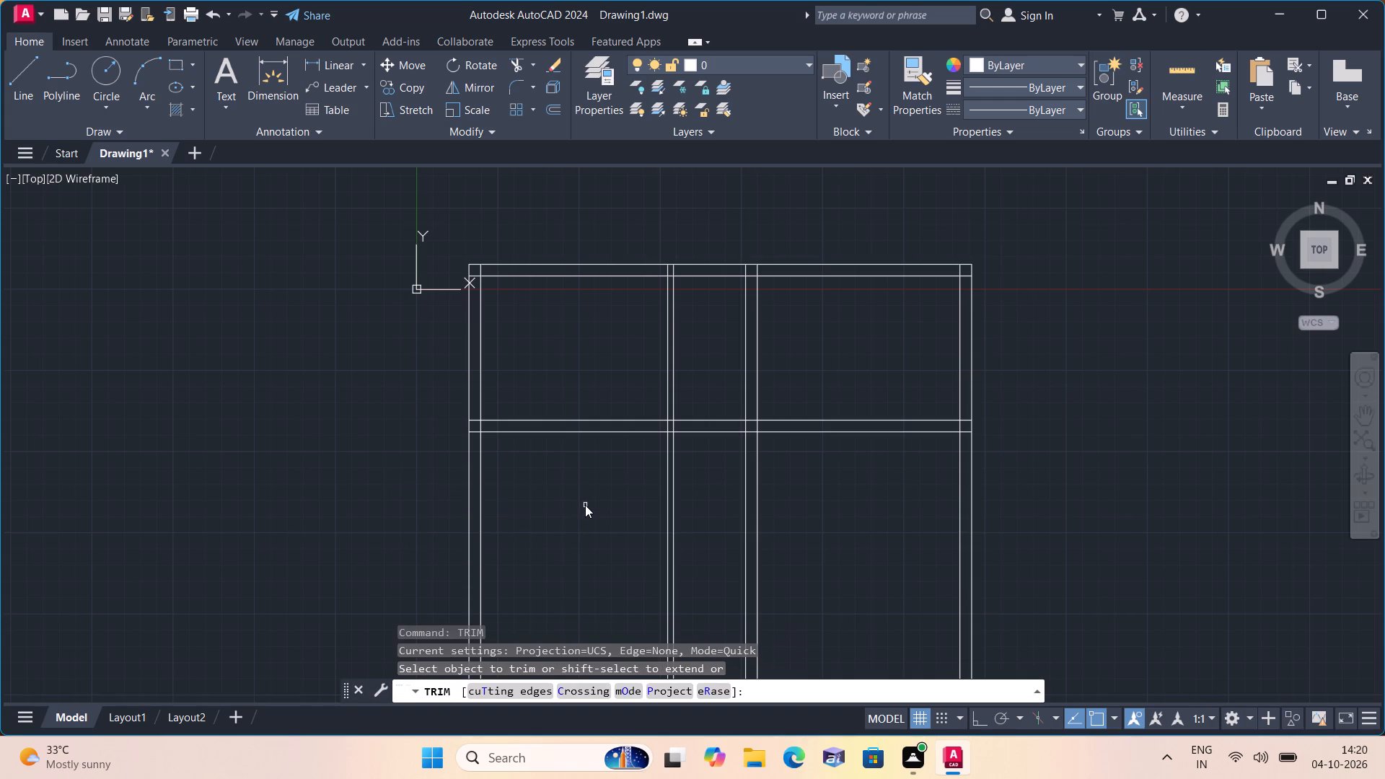
{"action": "left_click", "coordinate": [575, 527]}
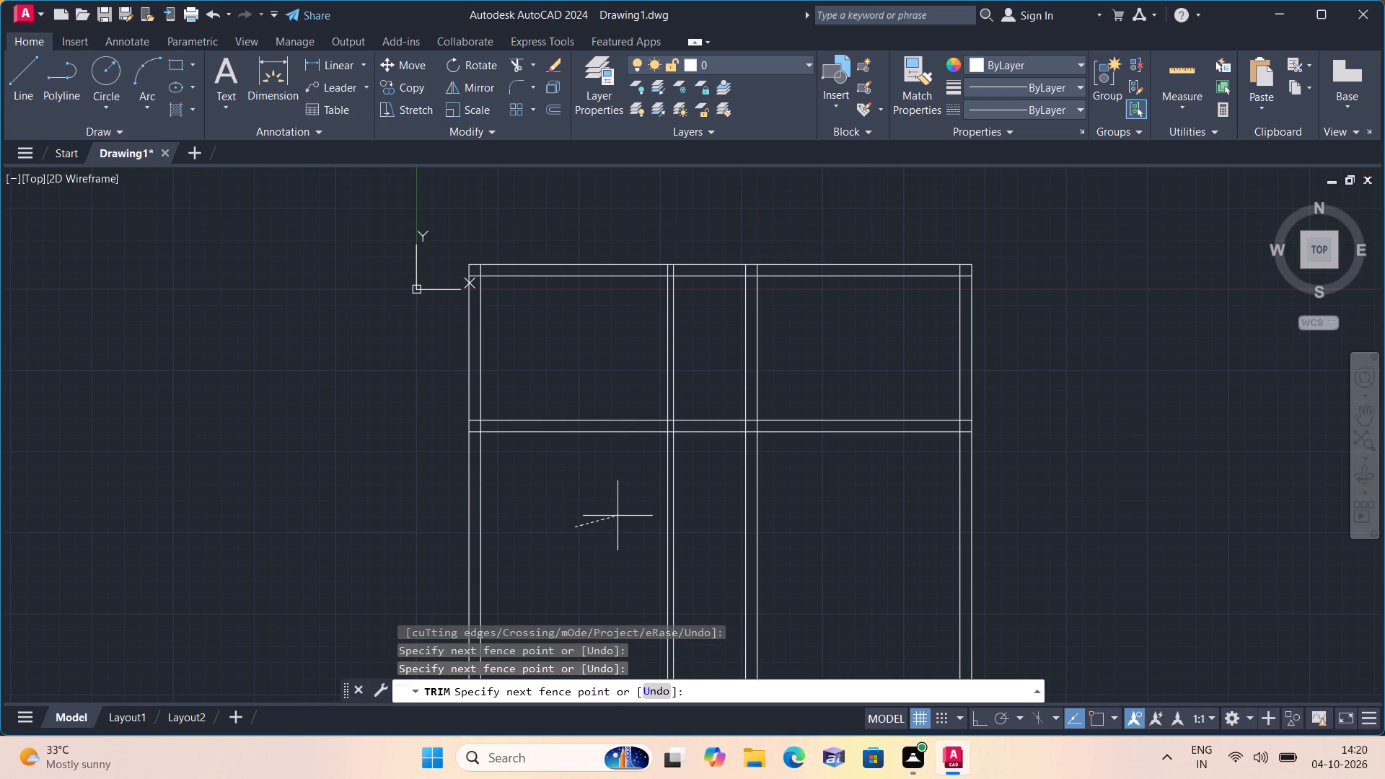
{"action": "left_click", "coordinate": [796, 521]}
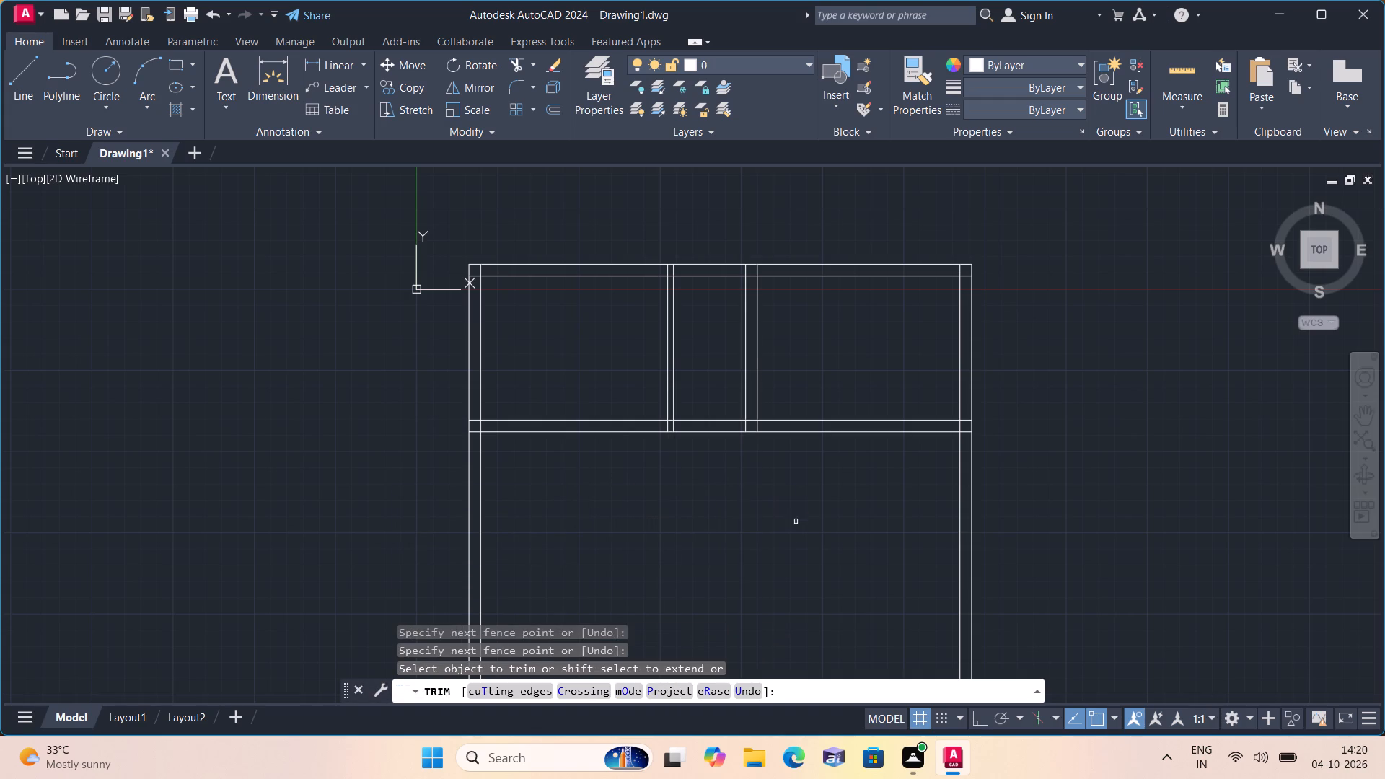
Trim the new horizontal wall's lines between the 9" interior wall and the right exterior wall, including the leftover segments inside the exterior wall.
{"action": "left_click", "coordinate": [803, 488]}
{"action": "left_click", "coordinate": [819, 375]}
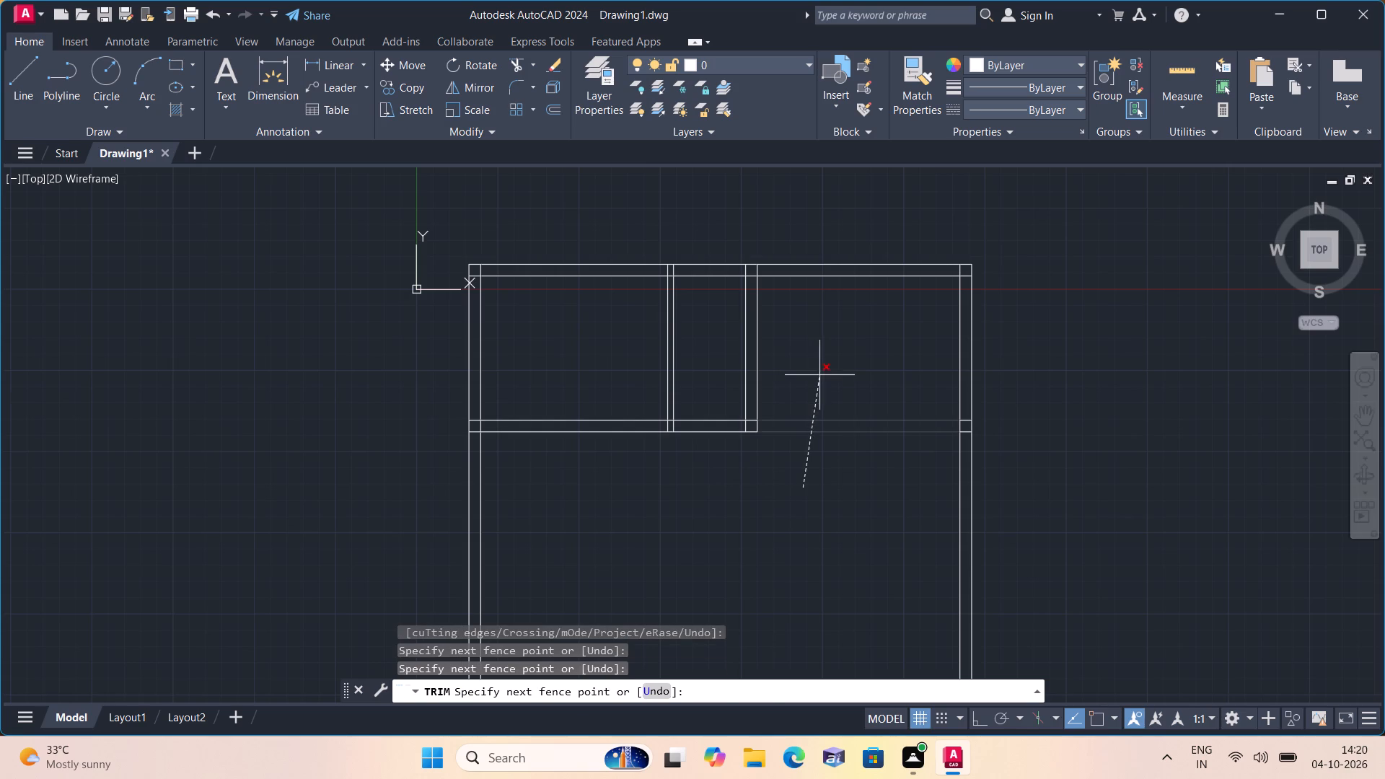
{"action": "scroll", "coordinate": [993, 426], "scroll_direction": "up", "scroll_amount": 3}
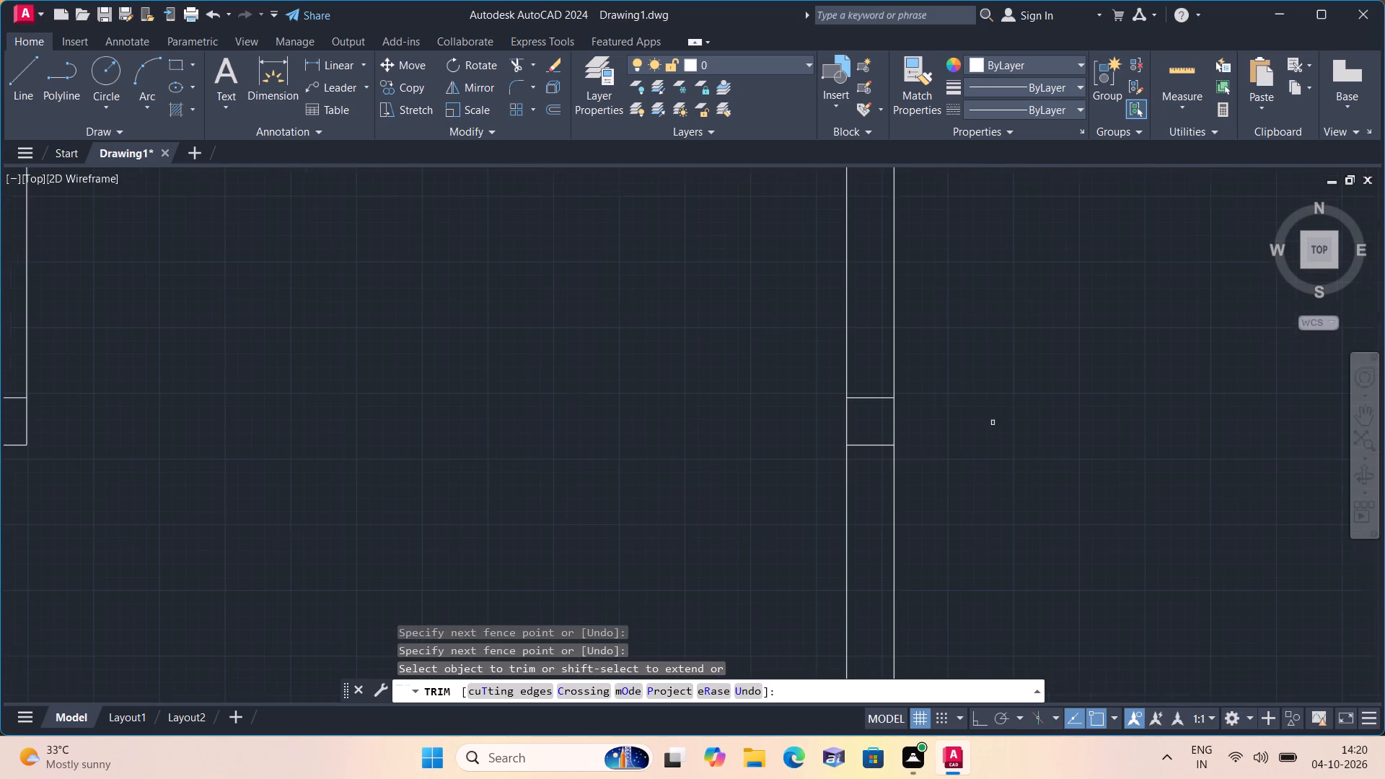
{"action": "left_click", "coordinate": [866, 387]}
{"action": "left_click", "coordinate": [873, 457]}
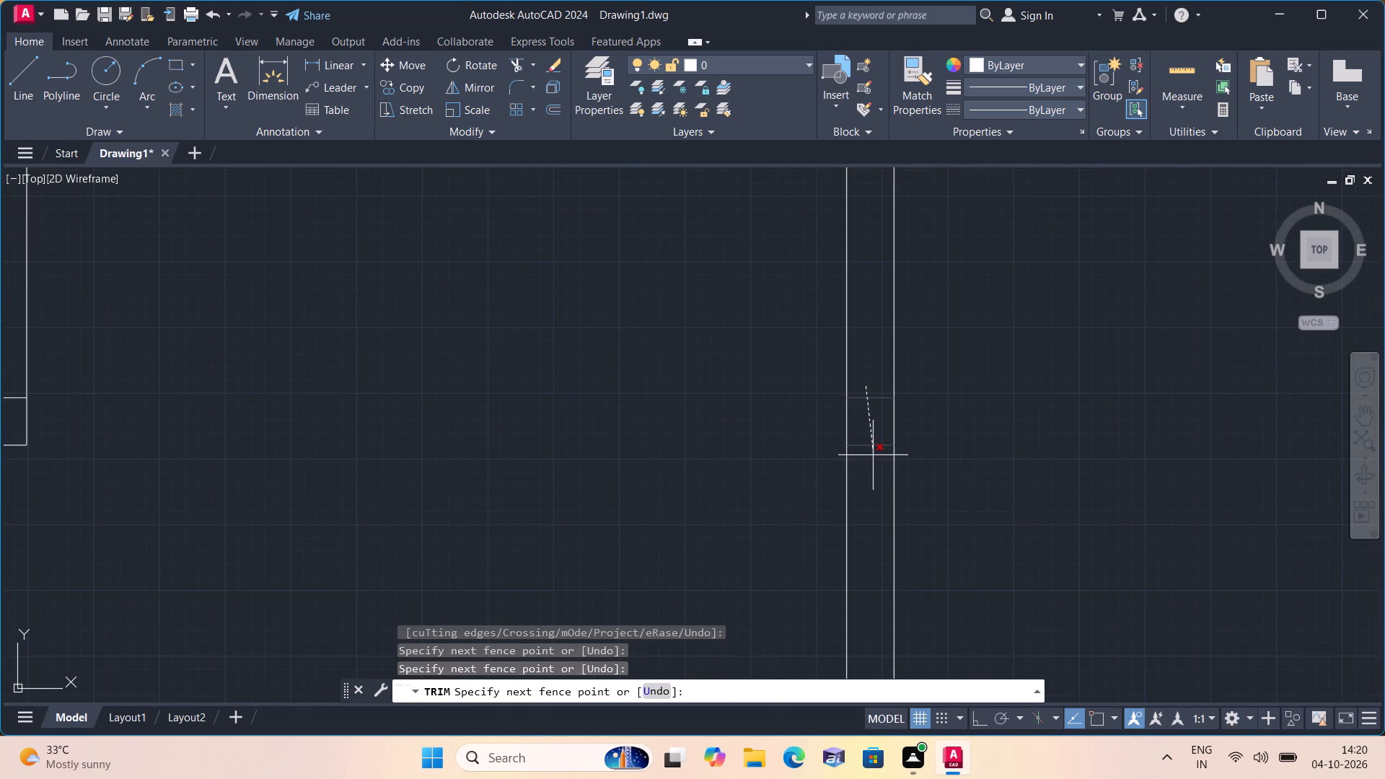
{"action": "scroll", "coordinate": [843, 459], "scroll_direction": "down", "scroll_amount": 3}
{"action": "middle_click_drag", "start_coordinate": [670, 410], "coordinate": [837, 490]}
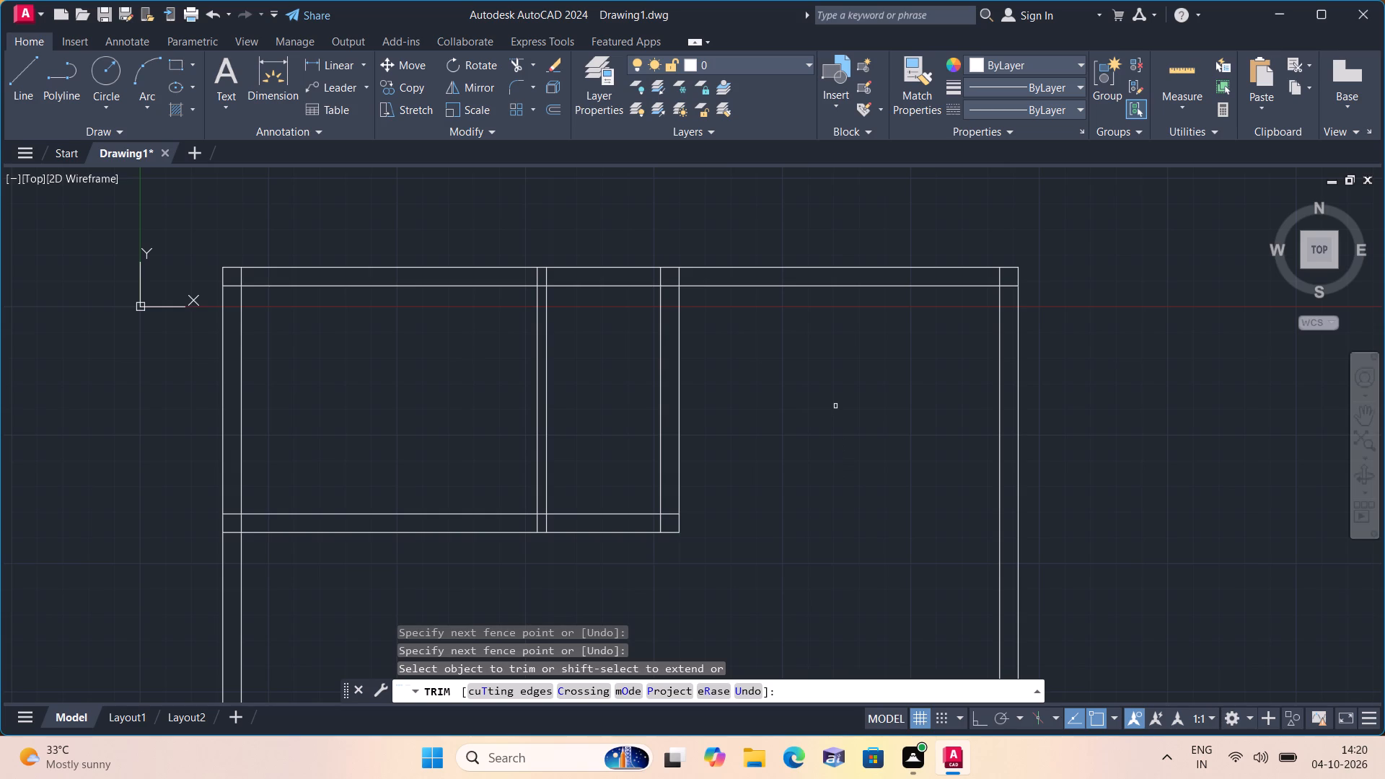
{"action": "key", "text": "space"}
Offset the inner line of the top wall 13'6" downward to set the right-hand room's depth.
{"action": "type", "text": "off"}
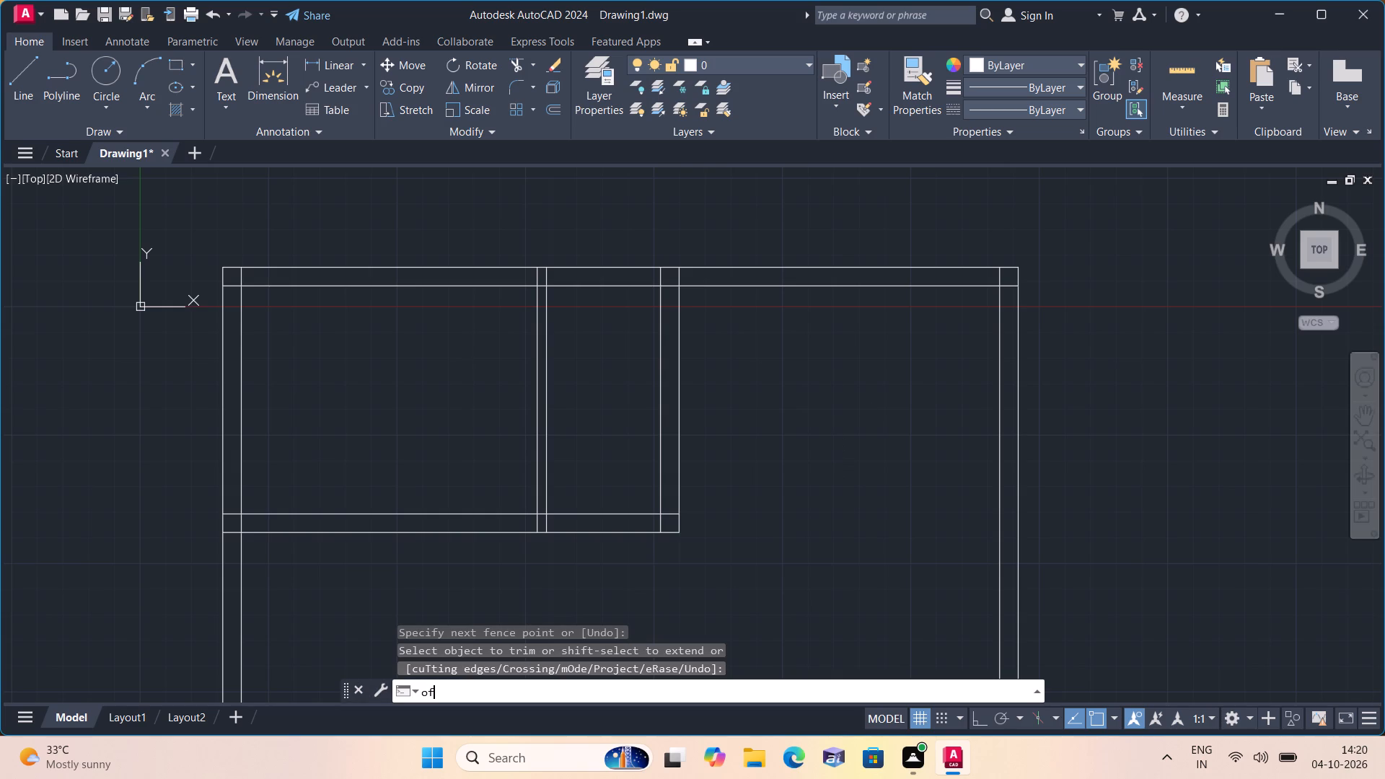
{"action": "key", "text": "space"}
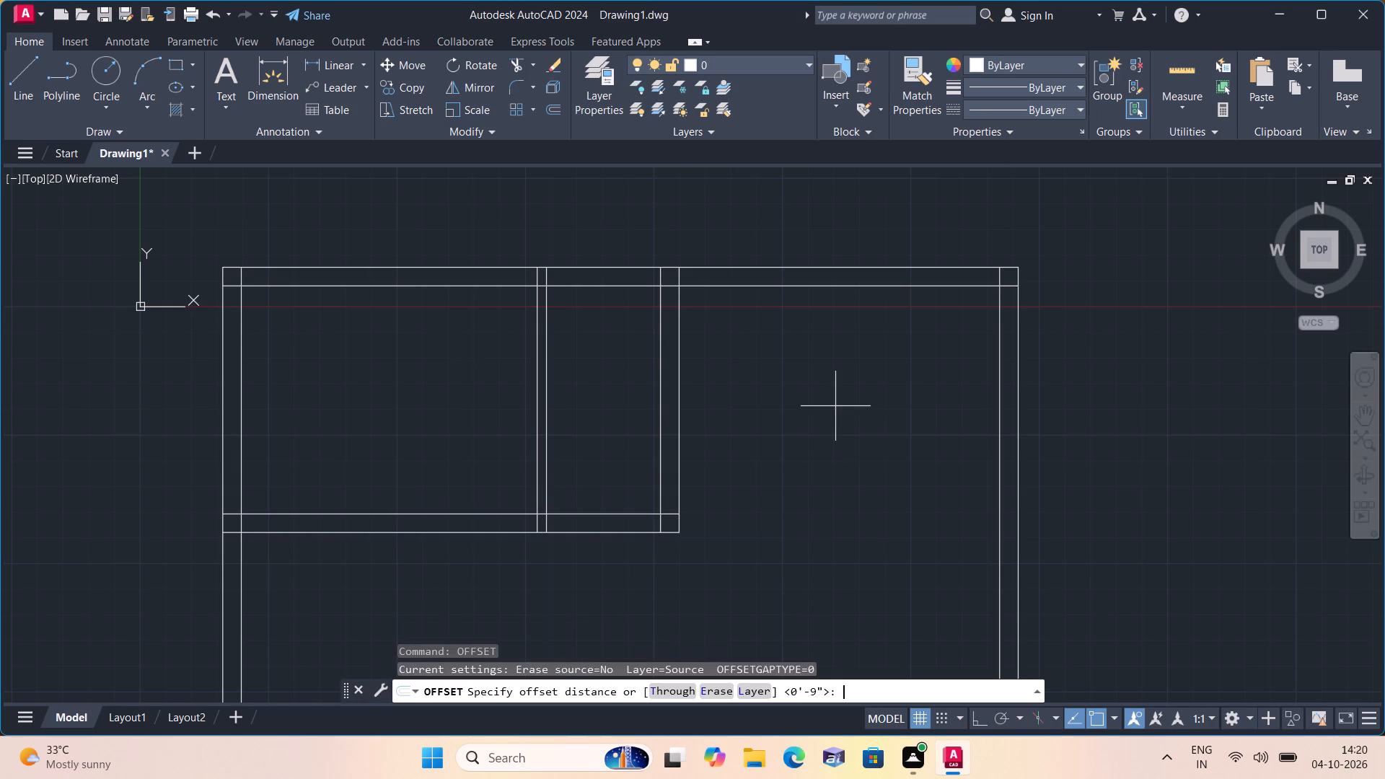
{"action": "scroll", "coordinate": [835, 406], "scroll_direction": "down", "scroll_amount": 1}
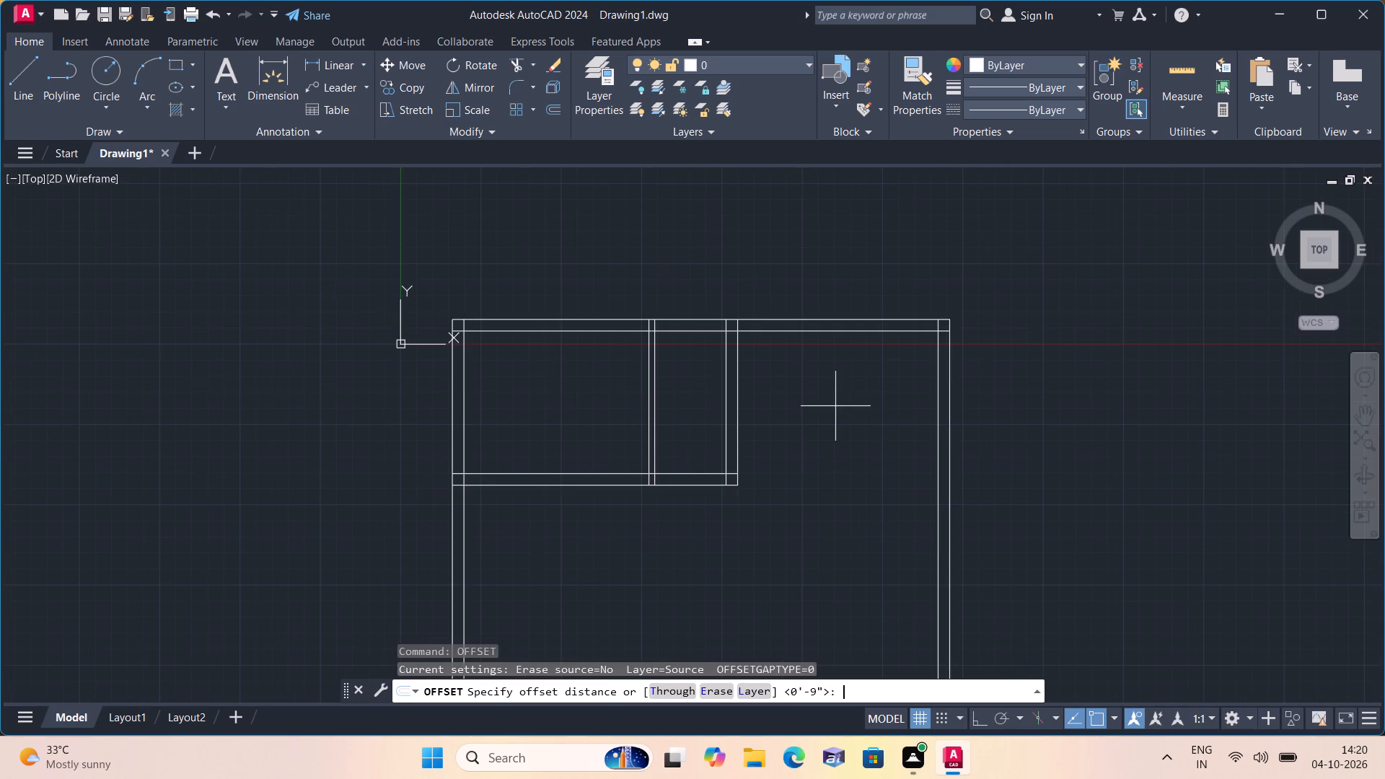
{"action": "scroll", "coordinate": [835, 406], "scroll_direction": "up", "scroll_amount": 1}
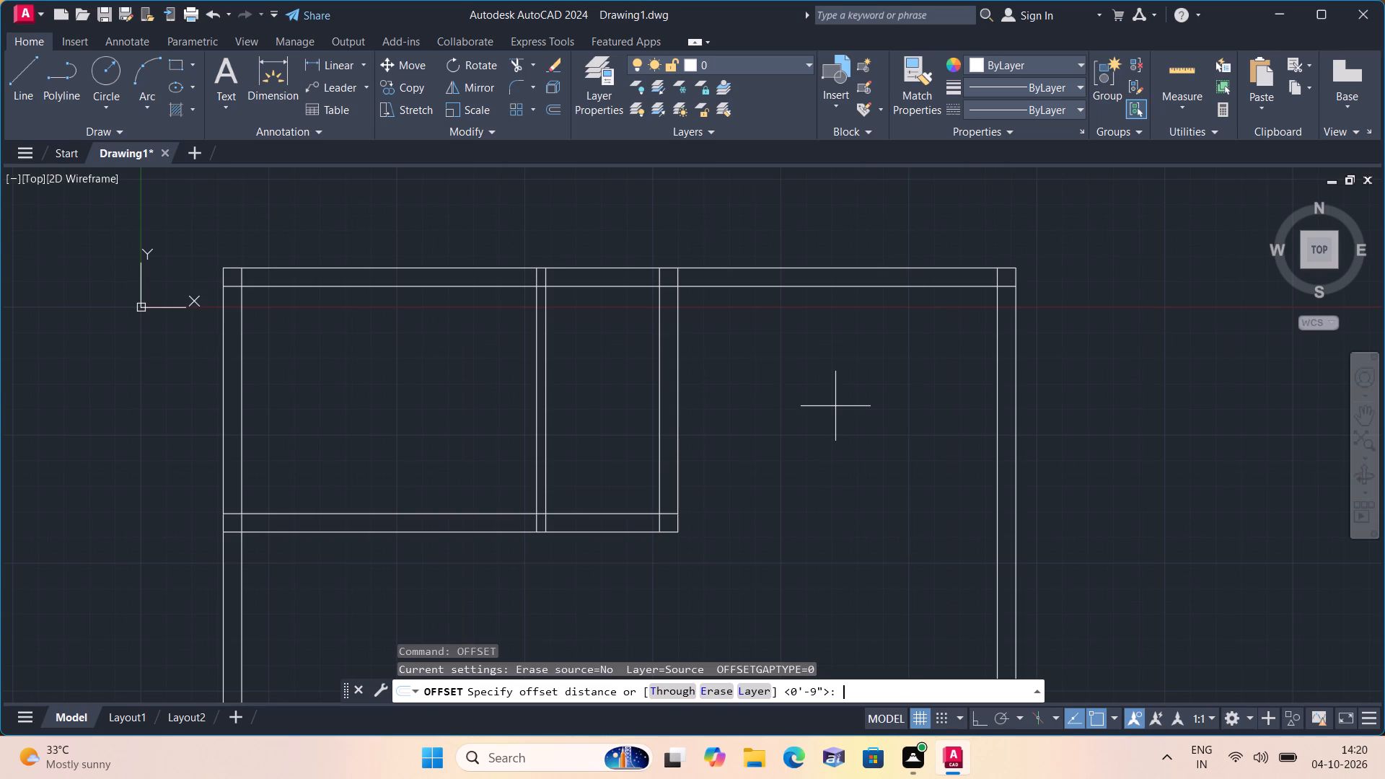
{"action": "type", "text": "13'6\""}
{"action": "key", "text": "space"}
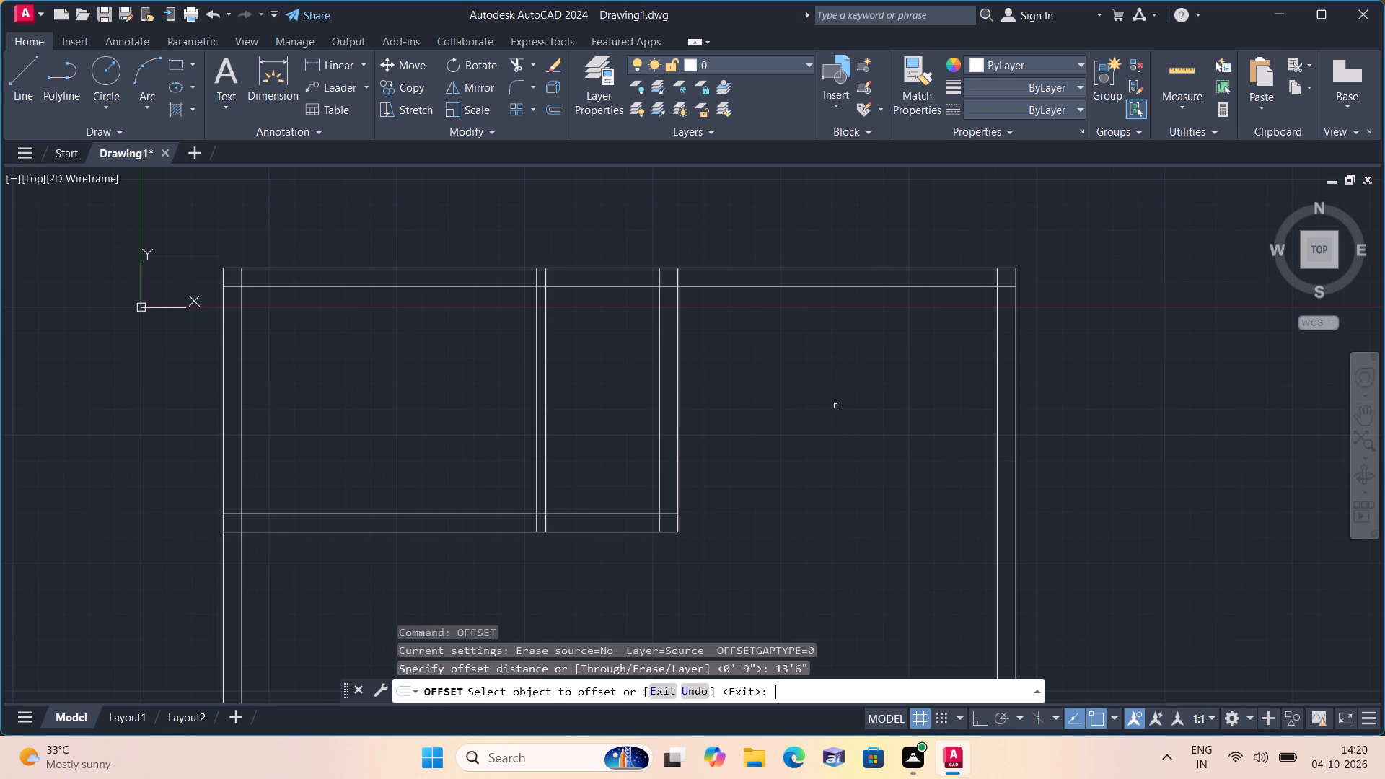
{"action": "left_click", "coordinate": [782, 283]}
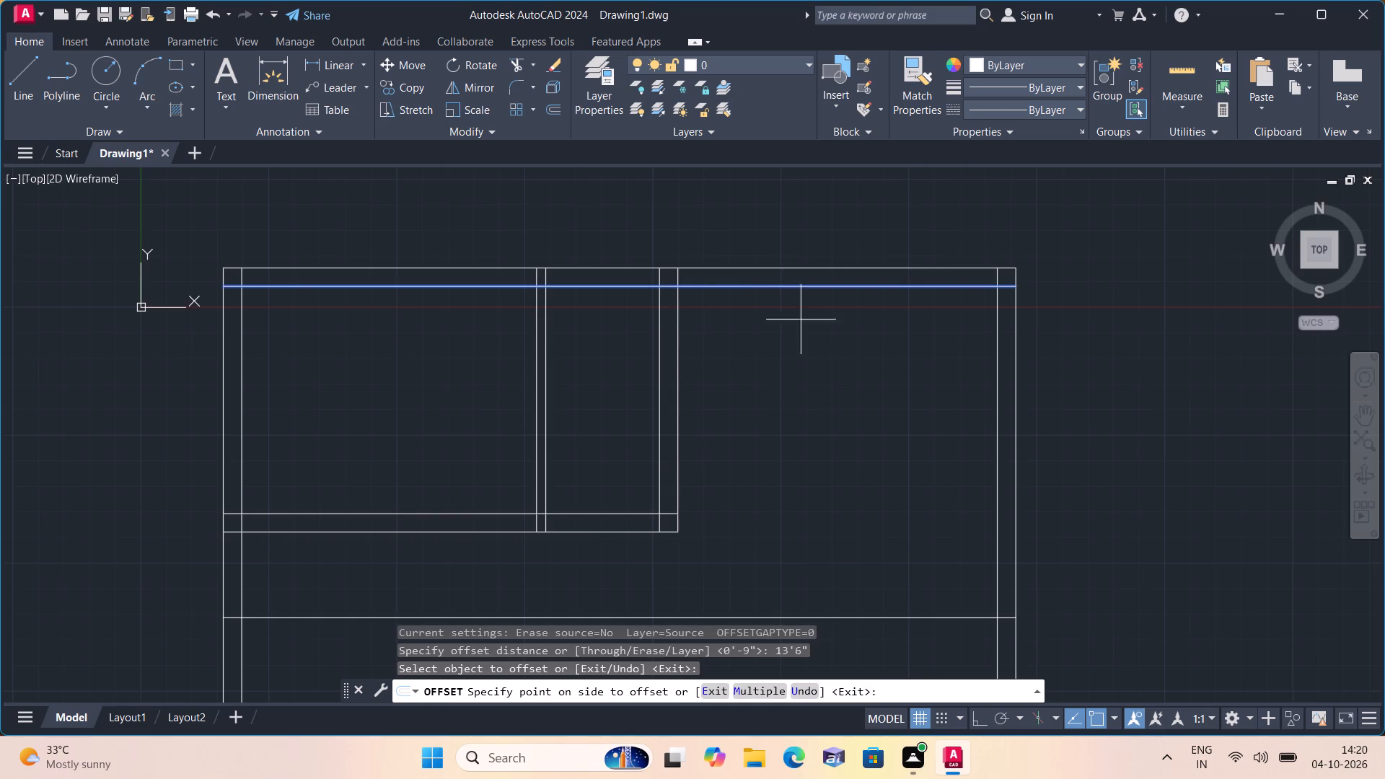
{"action": "left_click", "coordinate": [839, 459]}
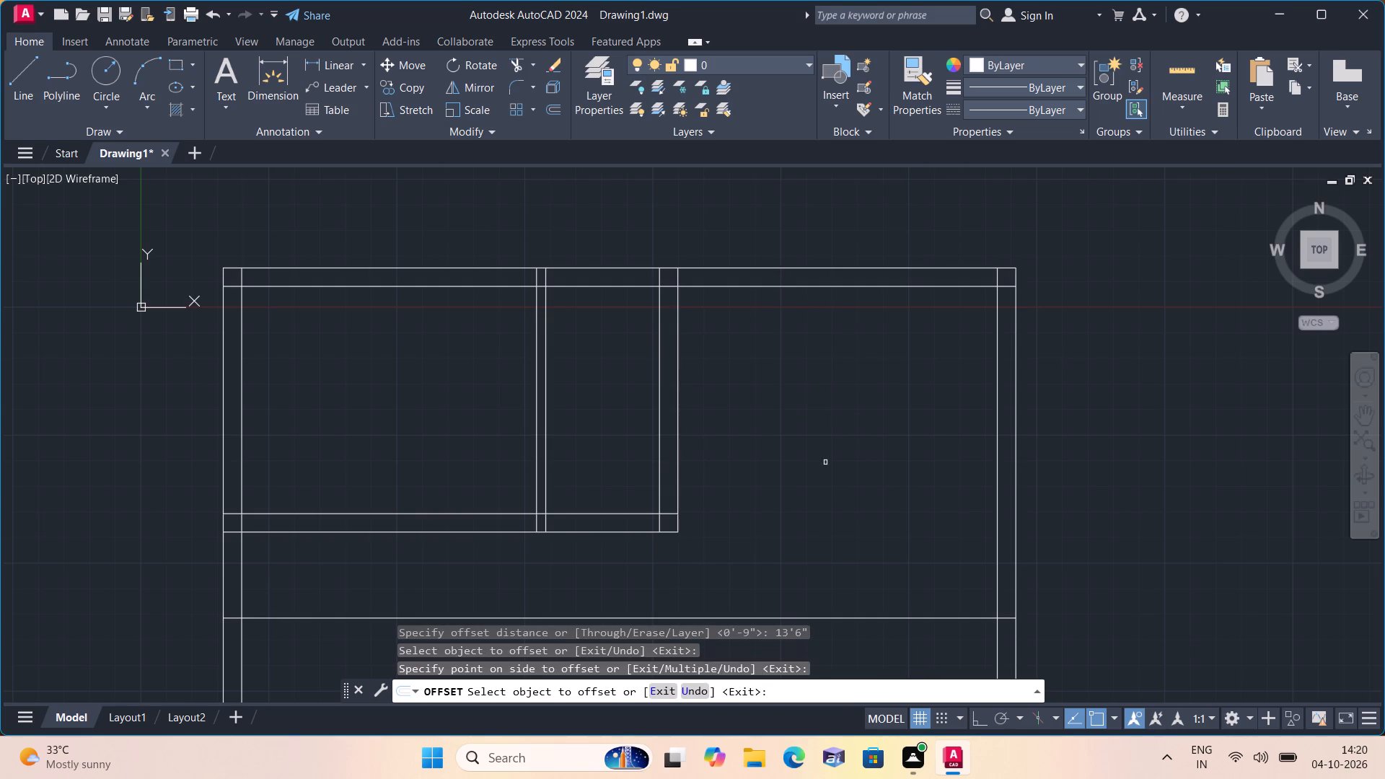
{"action": "key", "text": "space"}
Offset the lowest horizontal line 9" downward to form the wall below the right-hand room.
{"action": "key", "text": "space"}
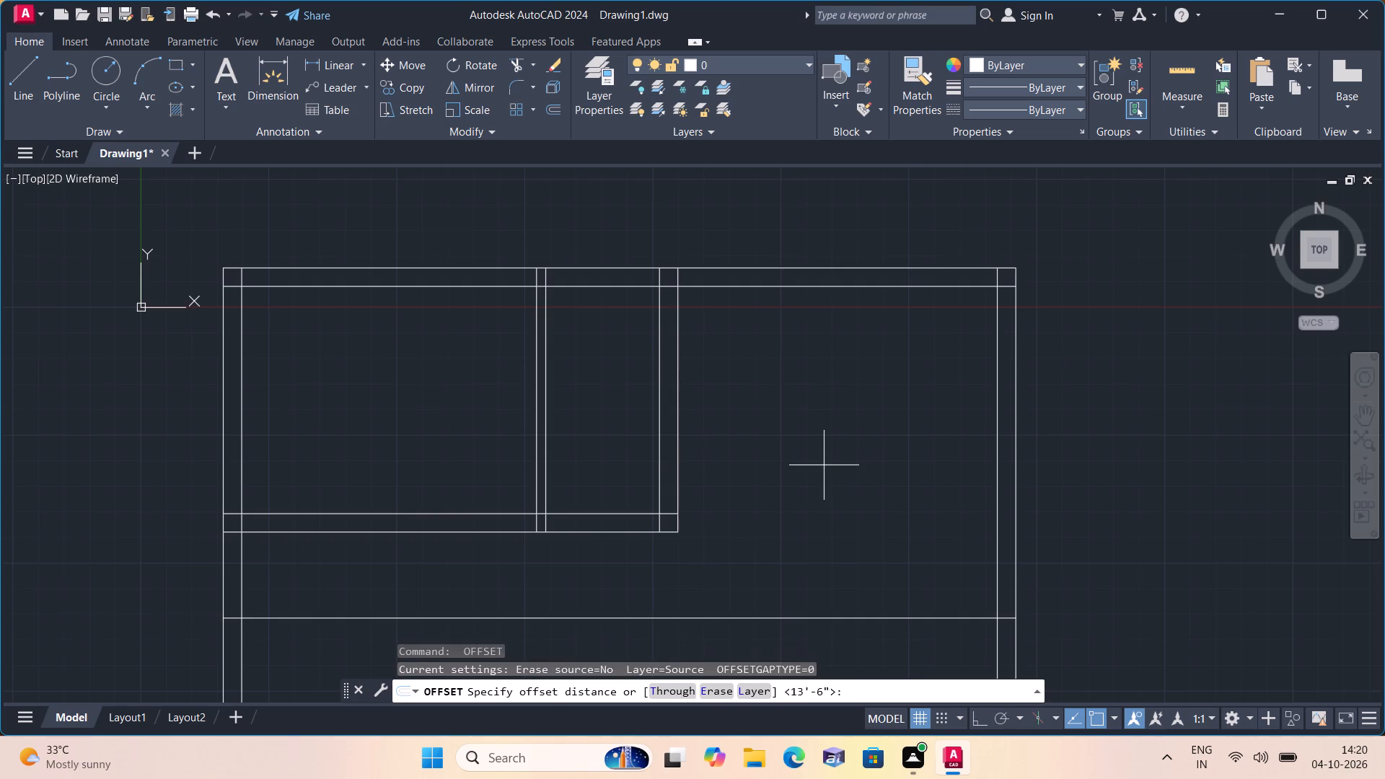
{"action": "type", "text": "9\""}
{"action": "key", "text": "space"}
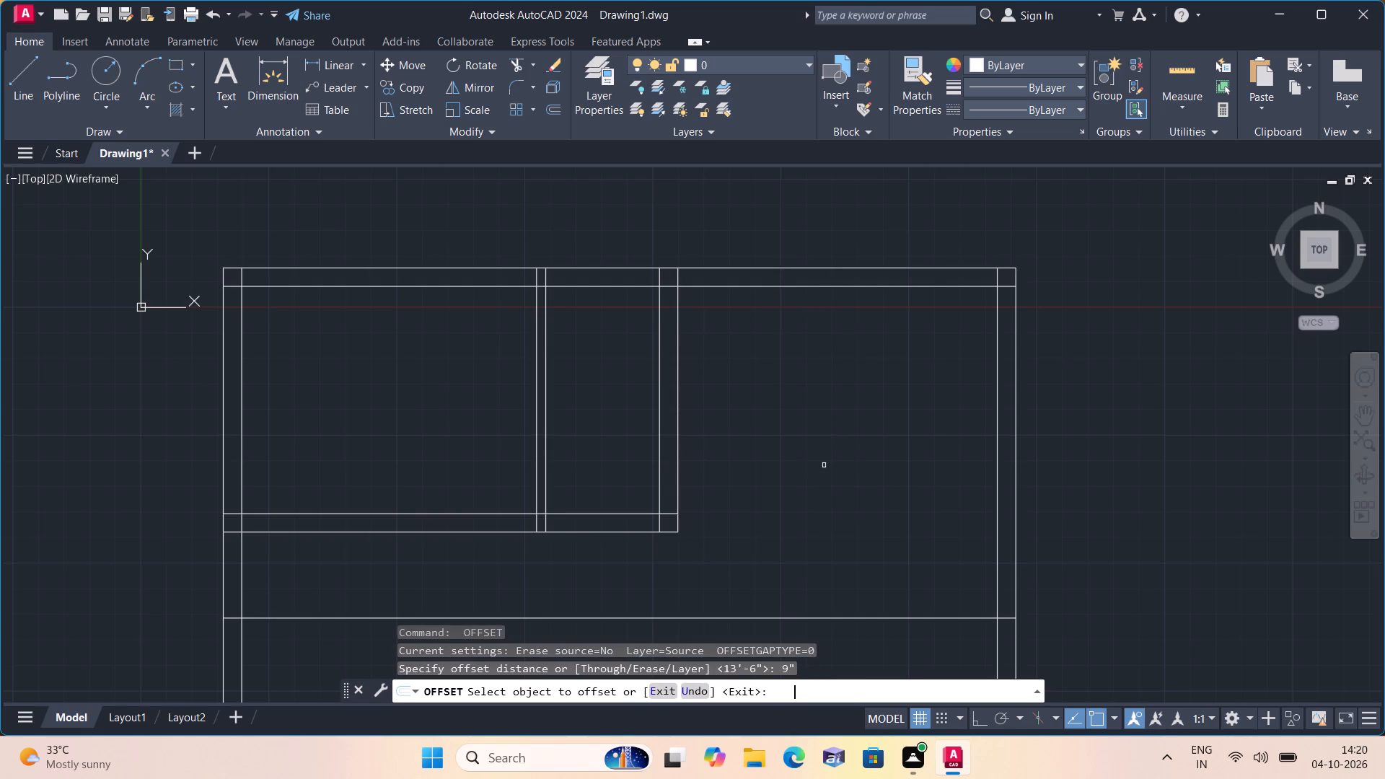
{"action": "left_click", "coordinate": [801, 617]}
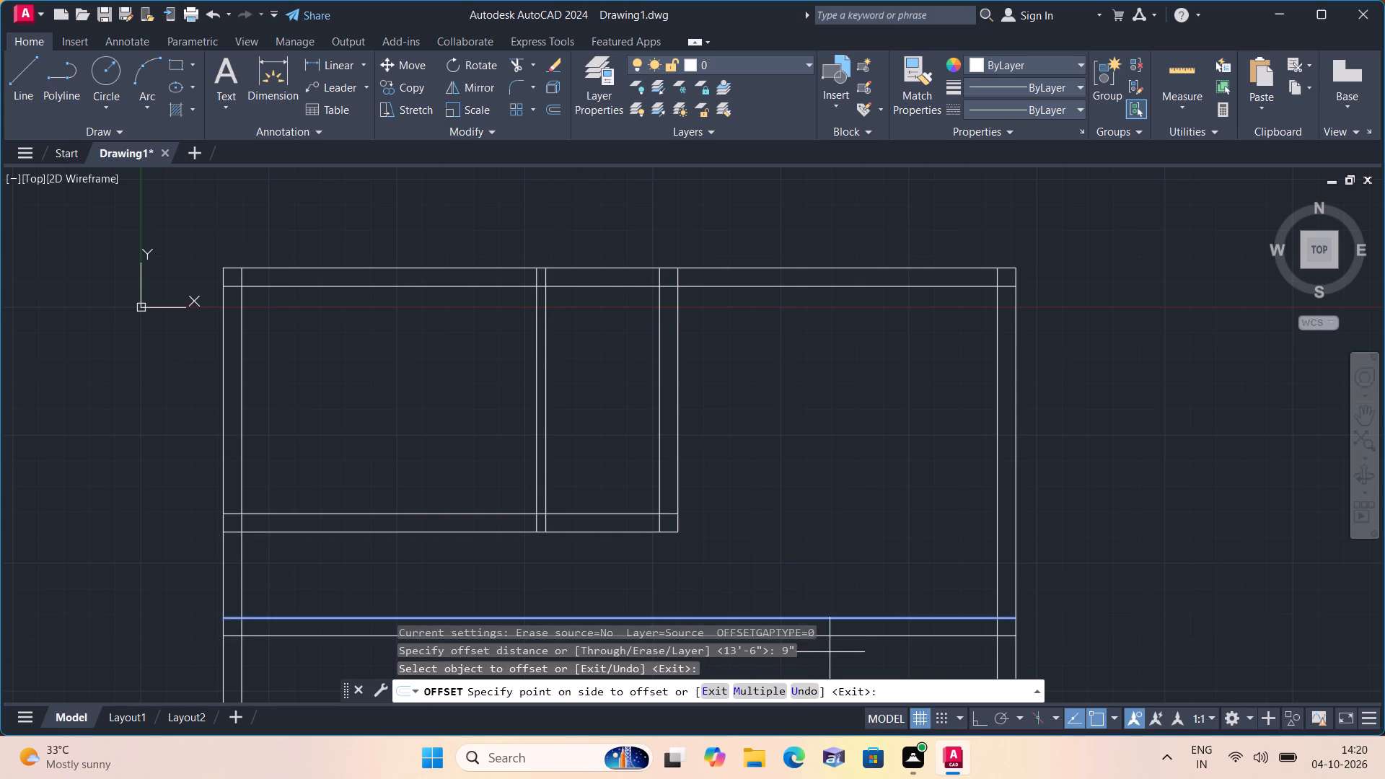
{"action": "left_click", "coordinate": [830, 652]}
{"action": "middle_click_drag", "start_coordinate": [830, 655], "coordinate": [815, 489]}
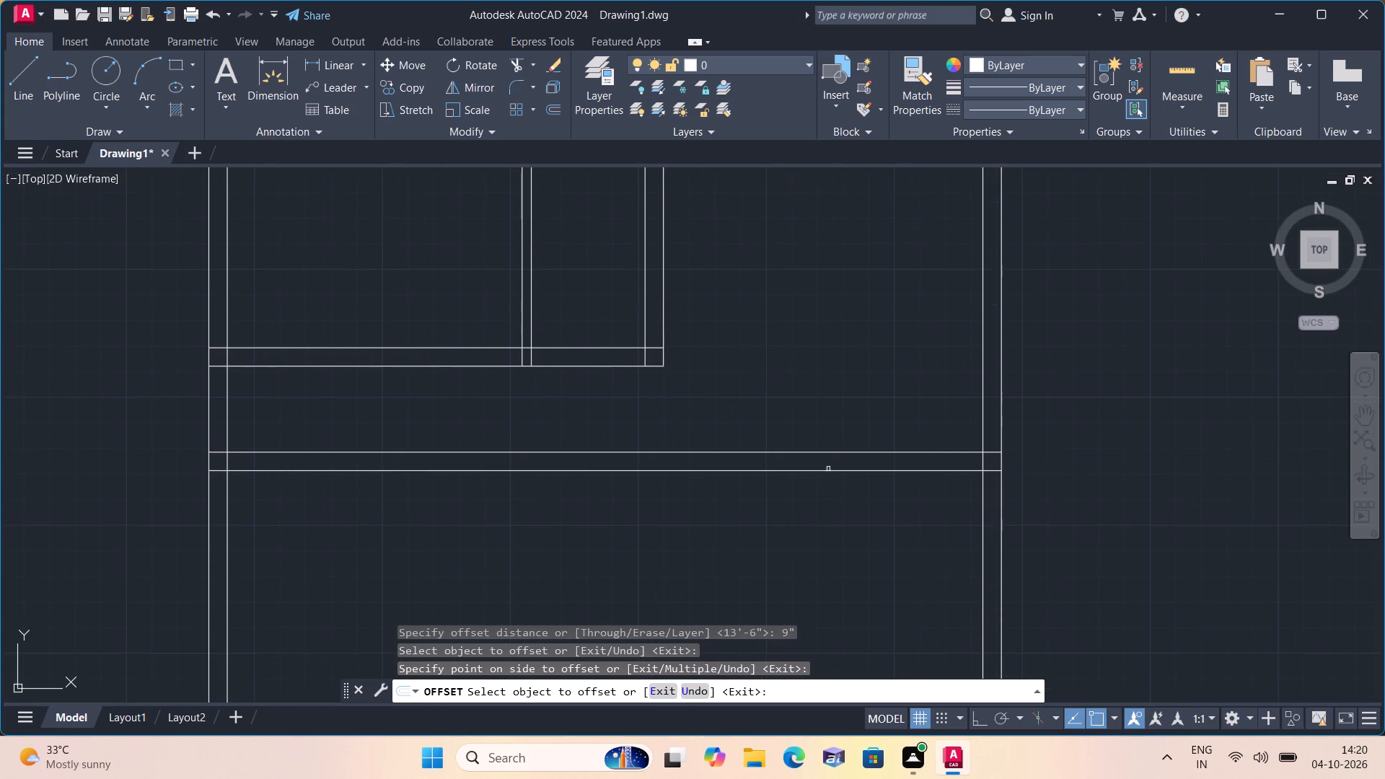
{"action": "key", "text": "space"}
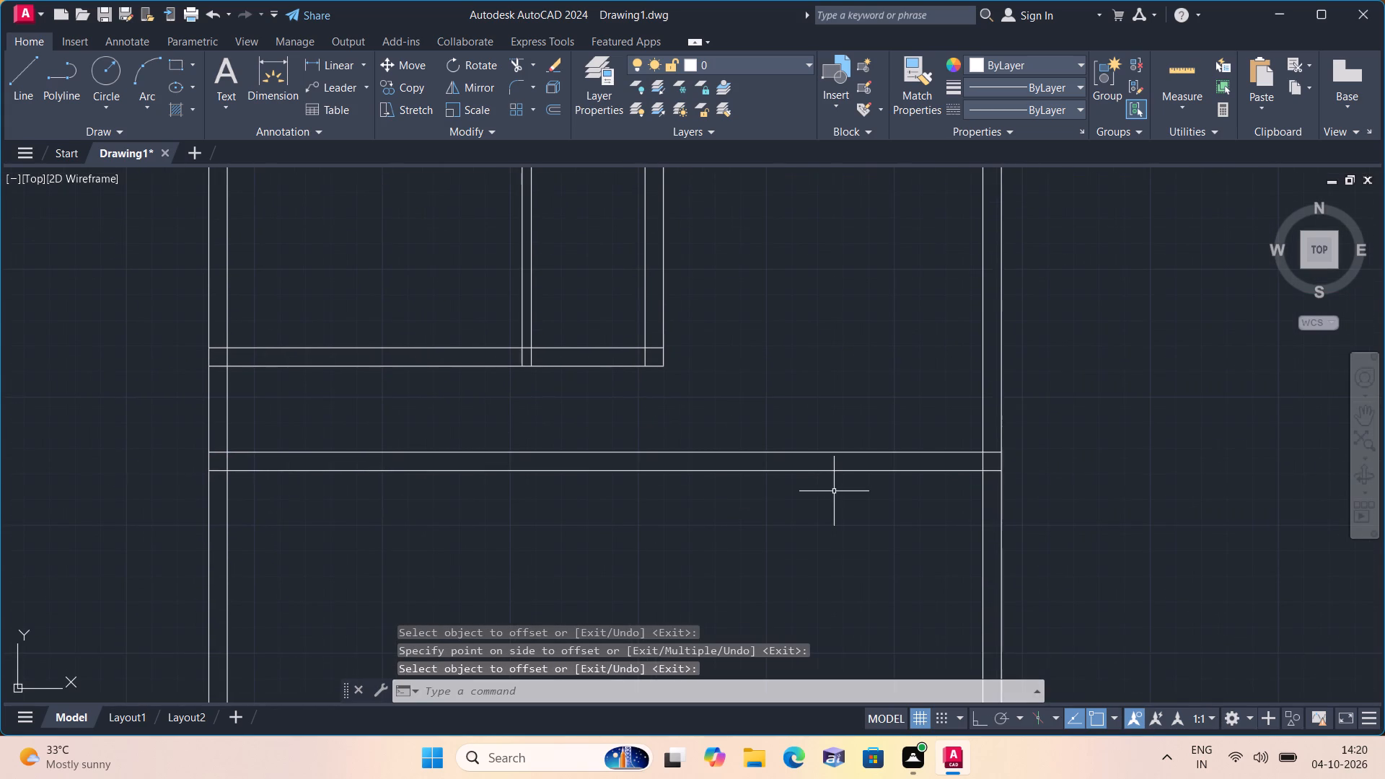
Offset the lower face of the lowest horizontal wall 7'3" downward to set the depth of the next space.
{"action": "key", "text": "space"}
{"action": "type", "text": "7'3\""}
{"action": "key", "text": "space"}
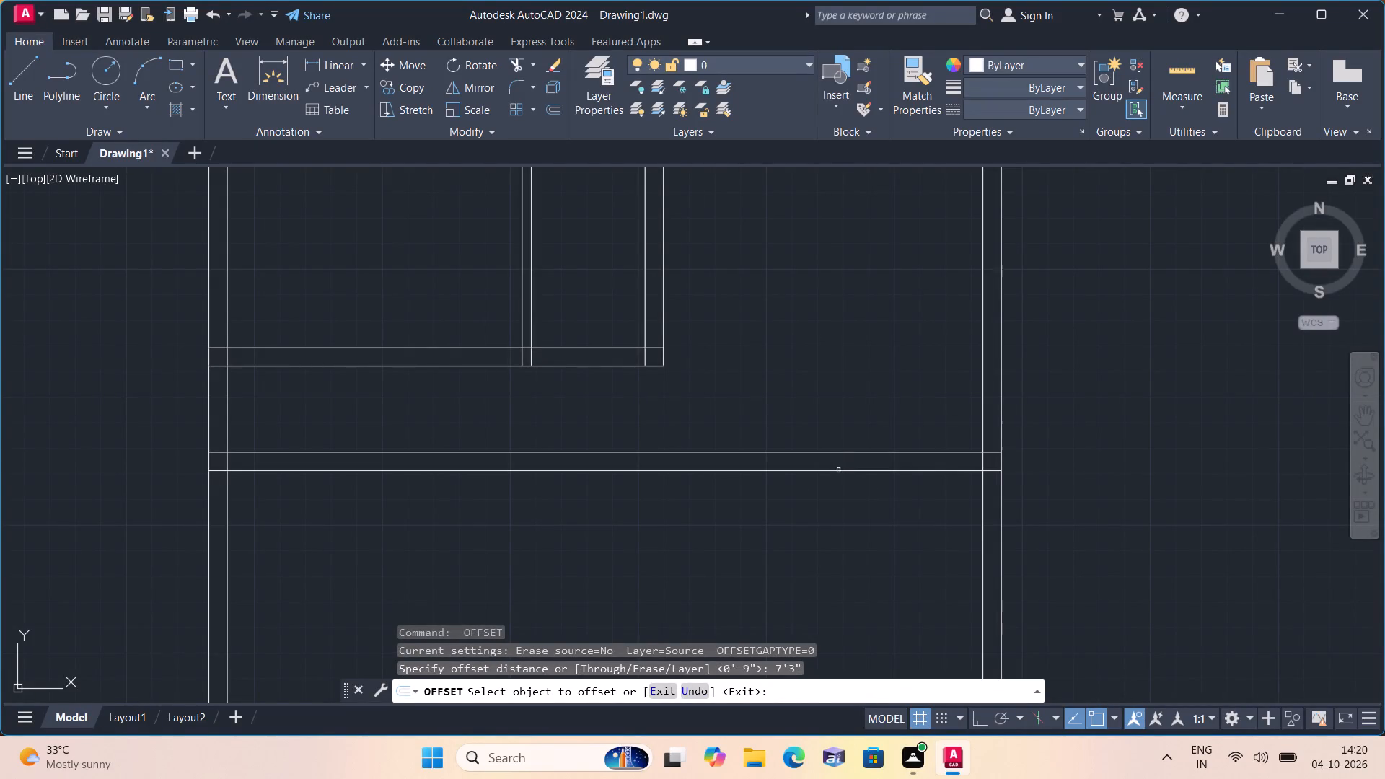
{"action": "left_click", "coordinate": [840, 469]}
{"action": "left_click", "coordinate": [861, 555]}
{"action": "middle_click_drag", "start_coordinate": [859, 555], "coordinate": [845, 468]}
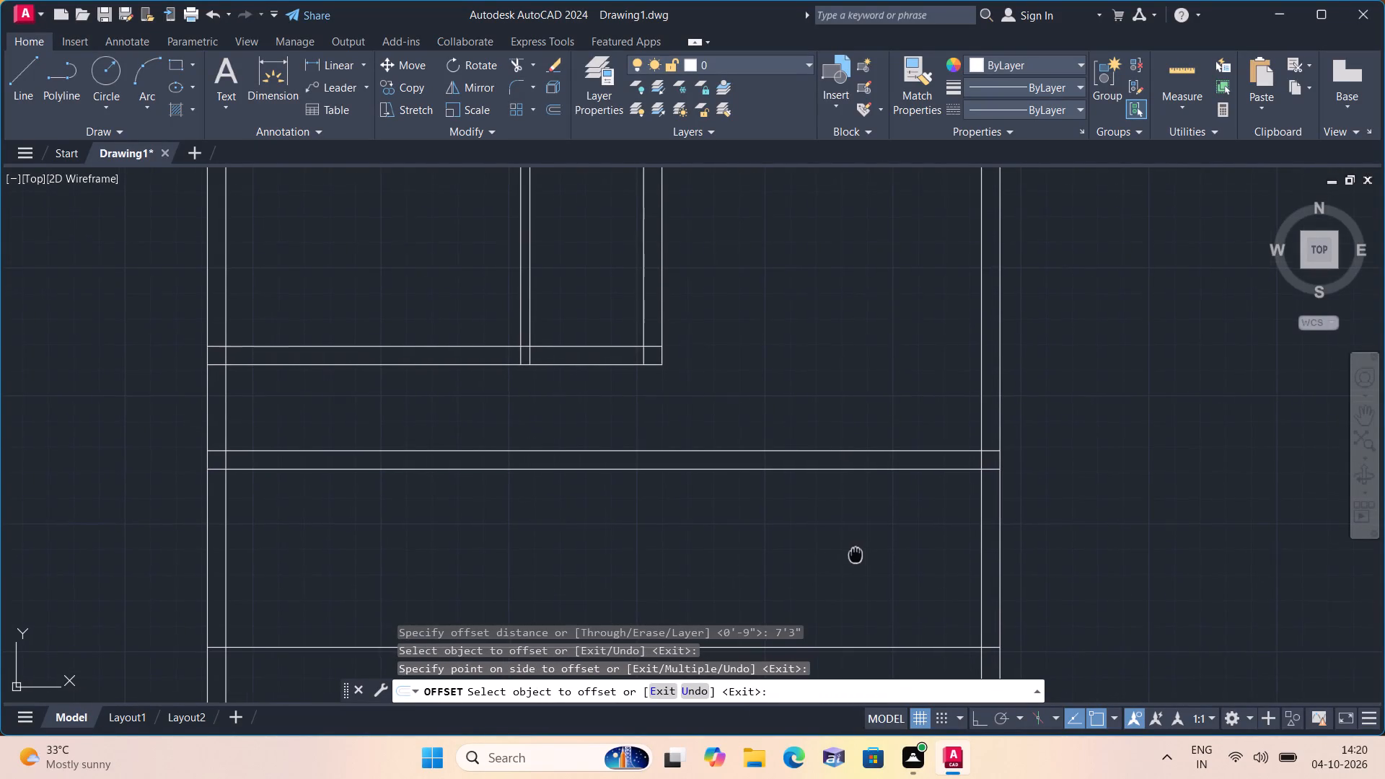
{"action": "middle_click_drag", "start_coordinate": [845, 468], "coordinate": [848, 397]}
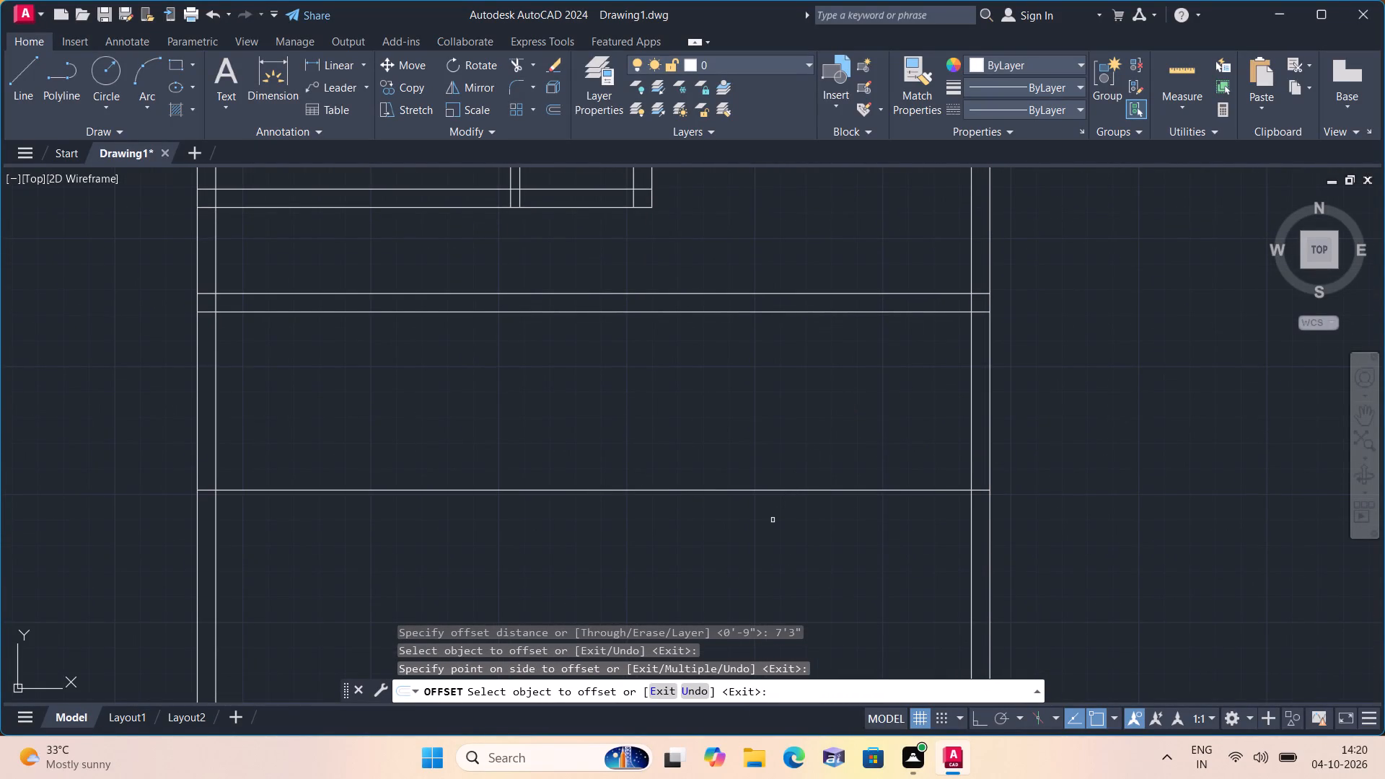
{"action": "key", "text": "space"}
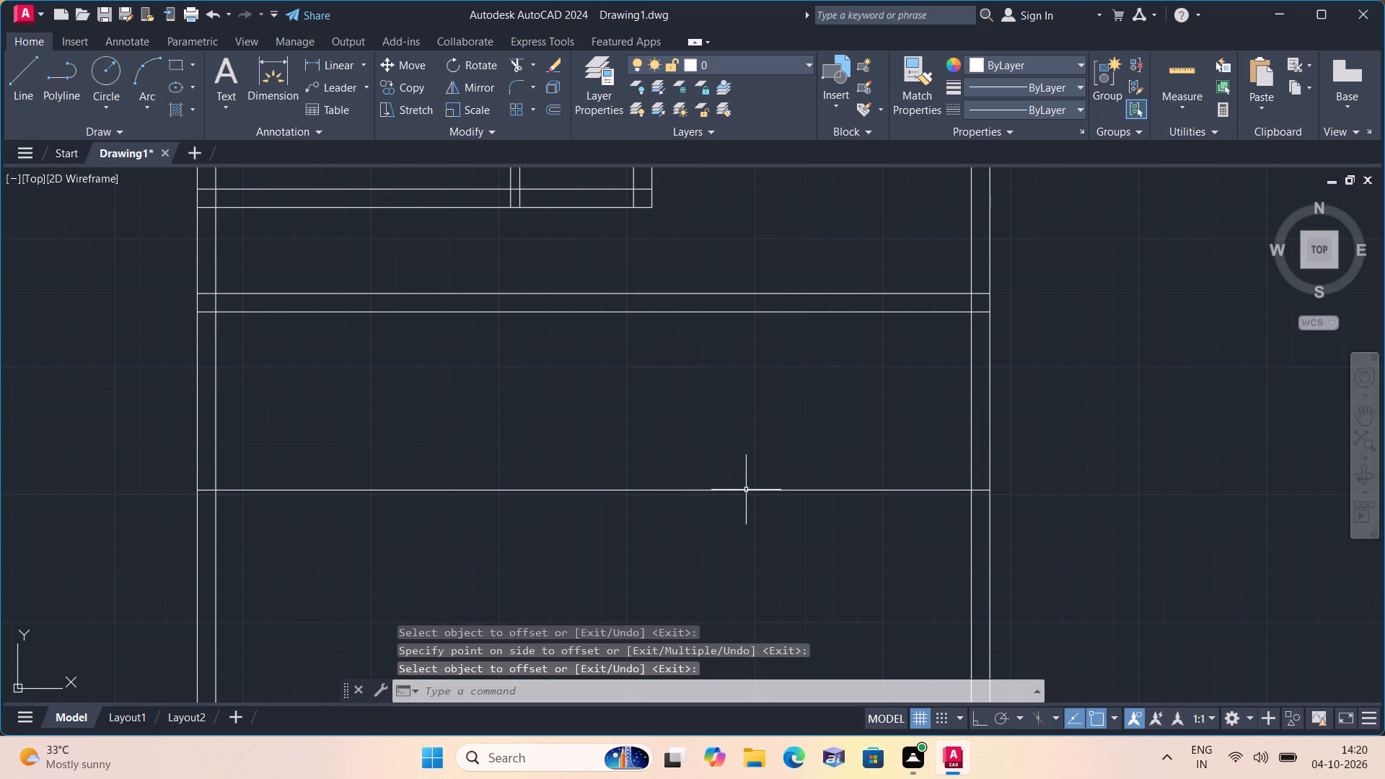
Offset the lowest horizontal line 9" downward to give the wall below the 7'3" space its thickness.
{"action": "key", "text": "space"}
{"action": "type", "text": "9\""}
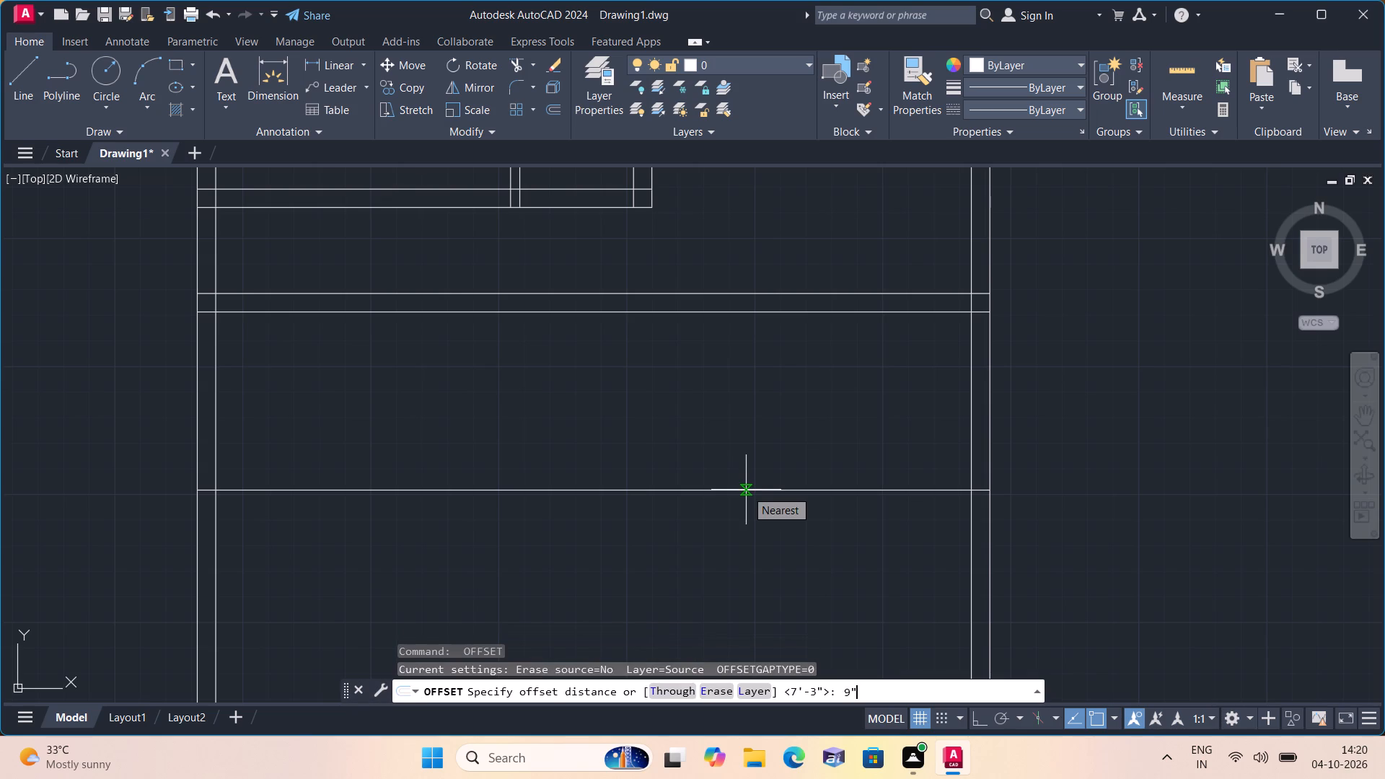
{"action": "key", "text": "space"}
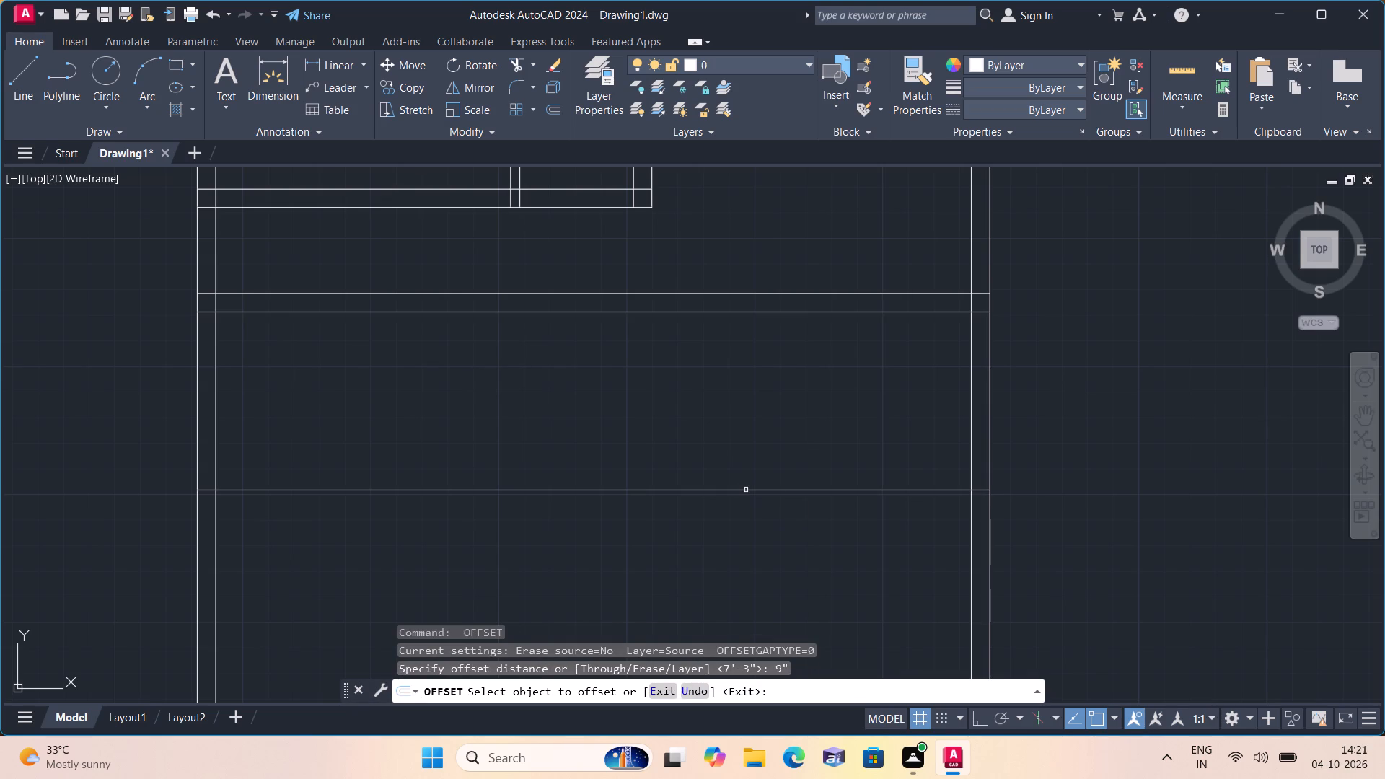
{"action": "left_click", "coordinate": [746, 490]}
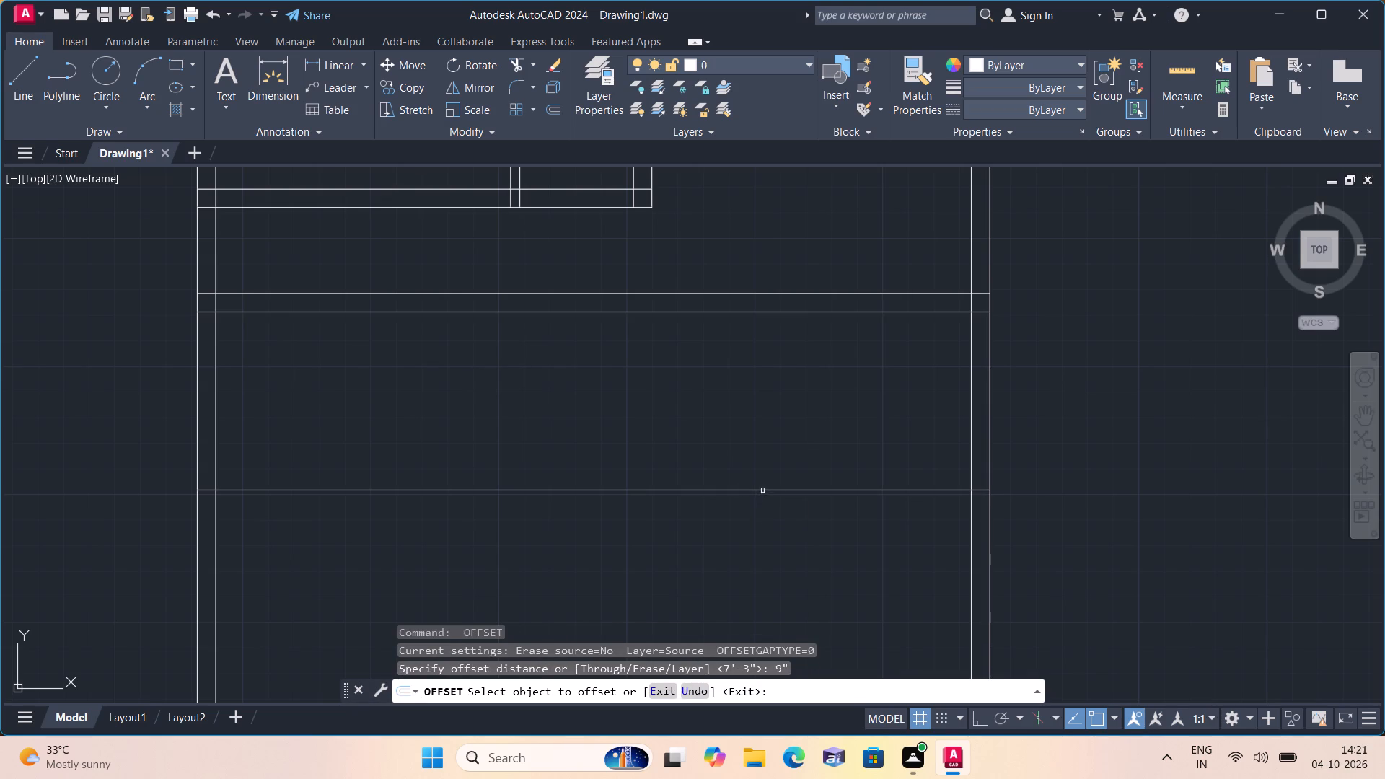
{"action": "left_click", "coordinate": [762, 490]}
{"action": "left_click", "coordinate": [782, 591]}
{"action": "middle_click_drag", "start_coordinate": [779, 591], "coordinate": [775, 589]}
{"action": "scroll", "coordinate": [779, 591], "scroll_direction": "down", "scroll_amount": 1}
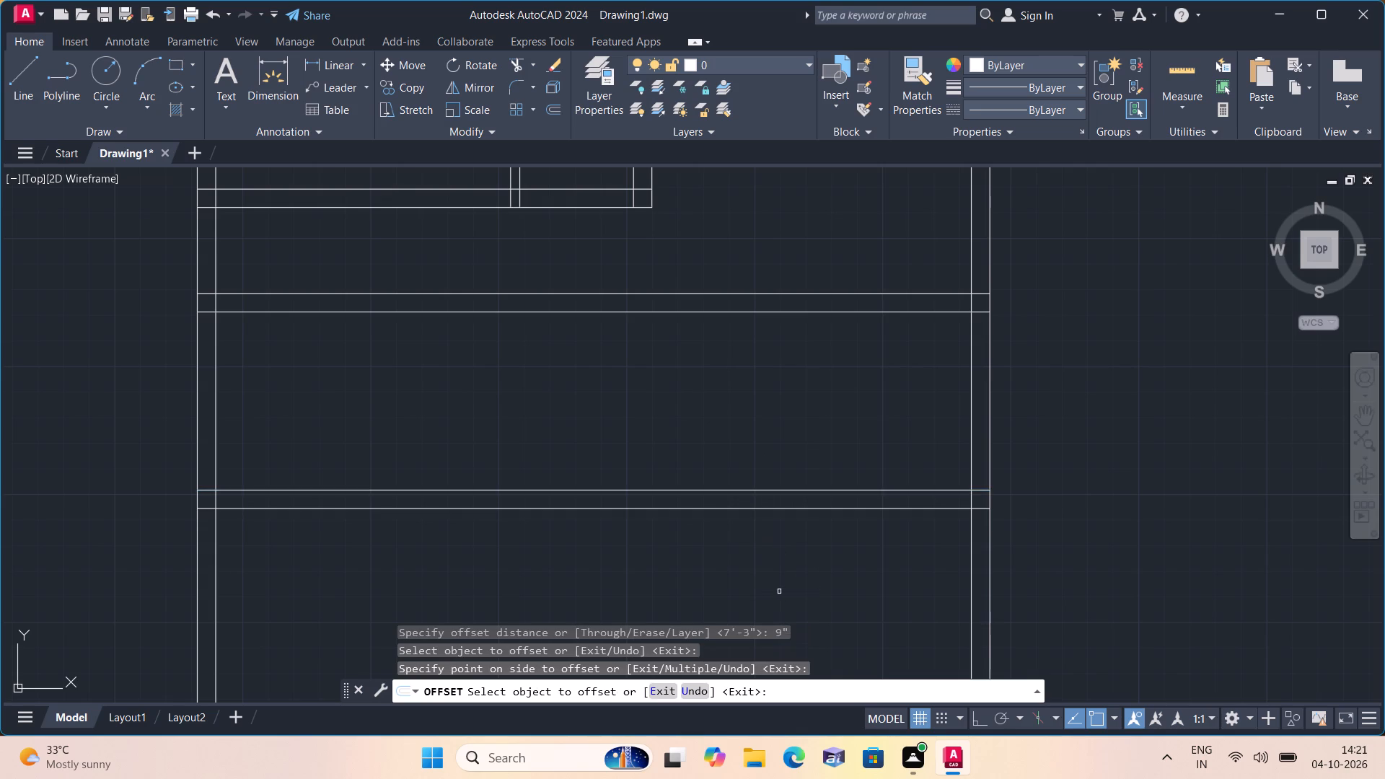
{"action": "middle_click_drag", "start_coordinate": [775, 589], "coordinate": [807, 518]}
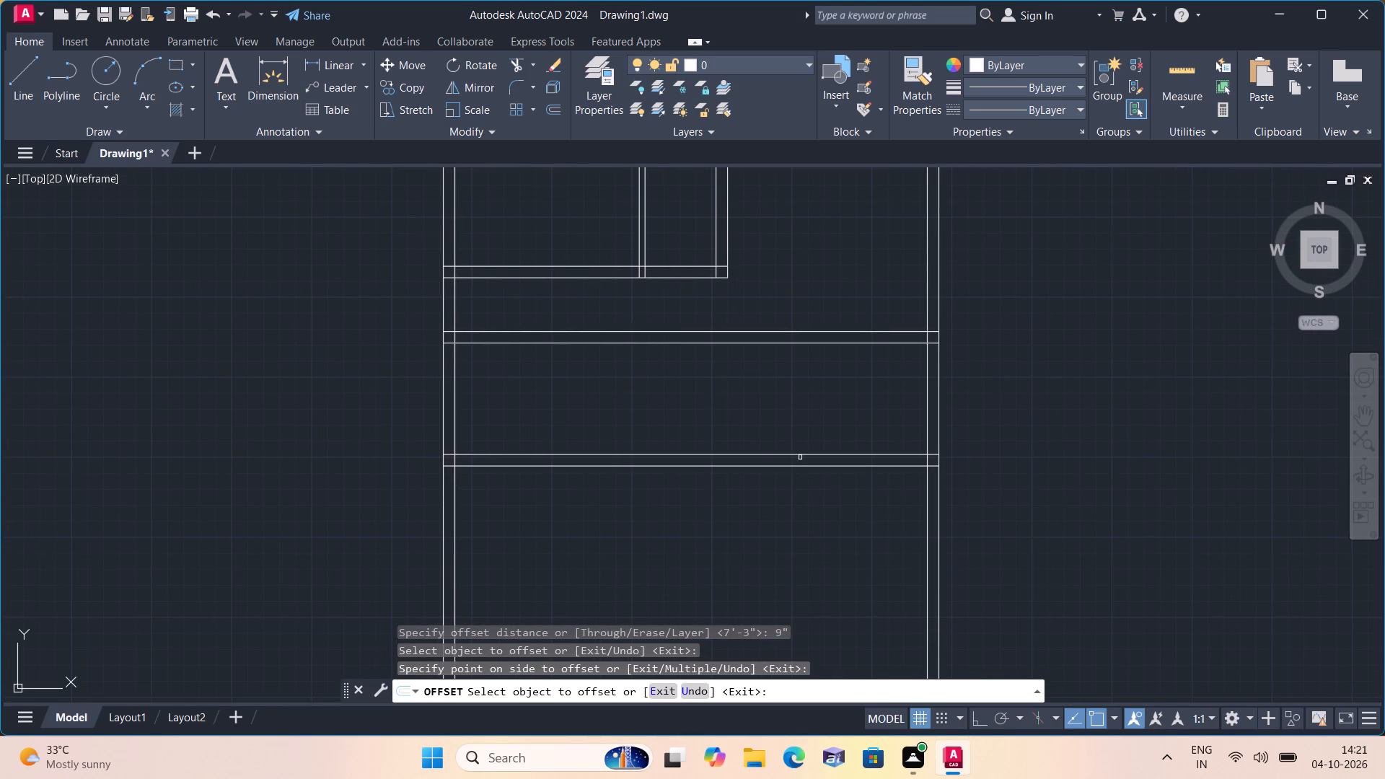
{"action": "key", "text": "space"}
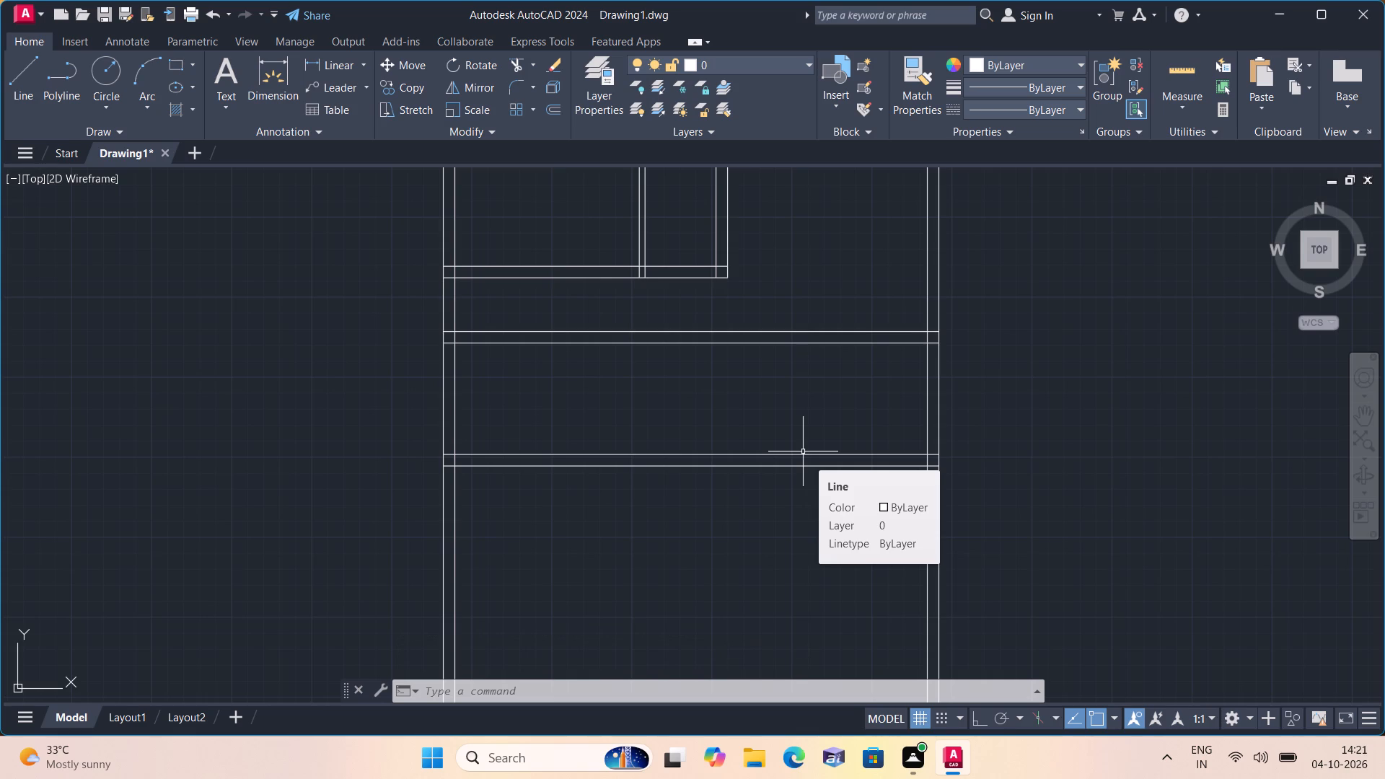
Offset the lower face of the lowest horizontal wall 5'3" downward to set the depth of the next space.
{"action": "key", "text": "space"}
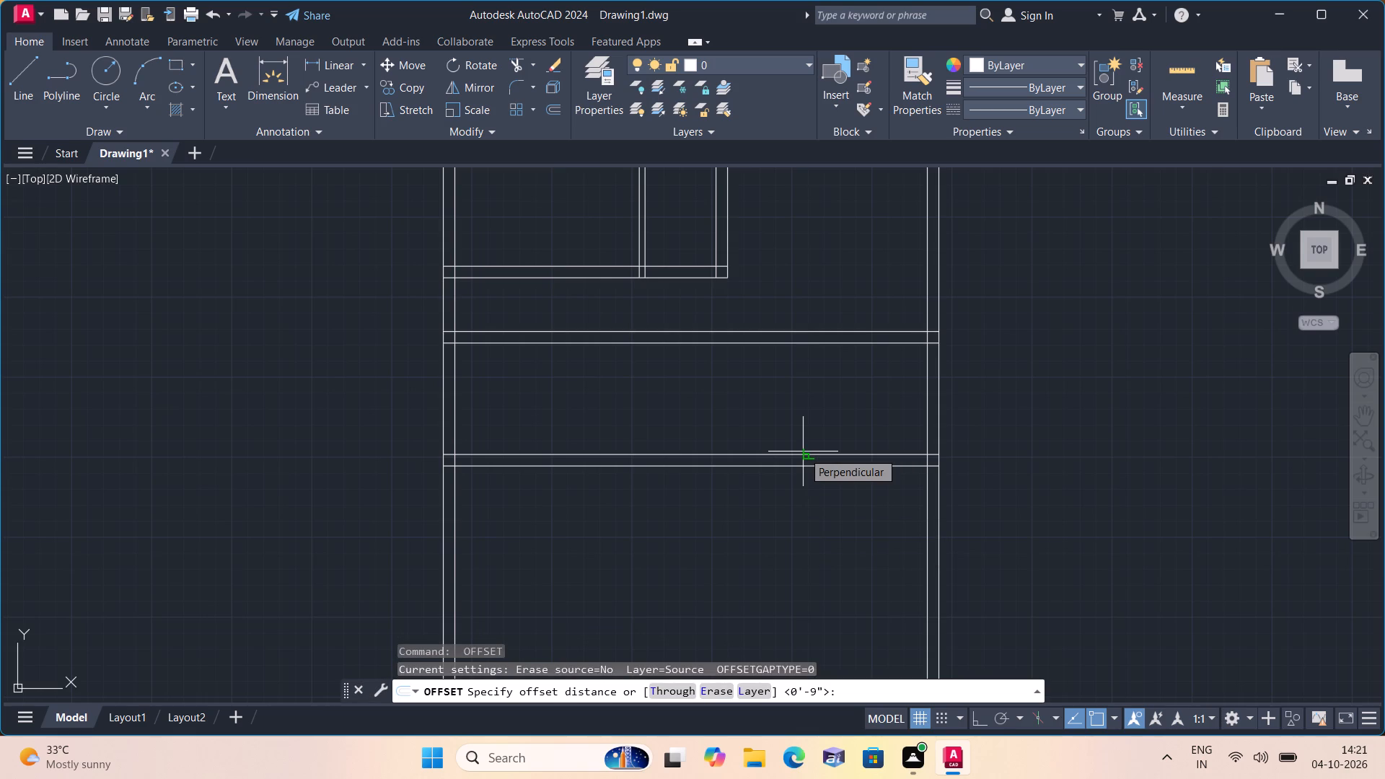
{"action": "type", "text": "5'3\""}
{"action": "key", "text": "space"}
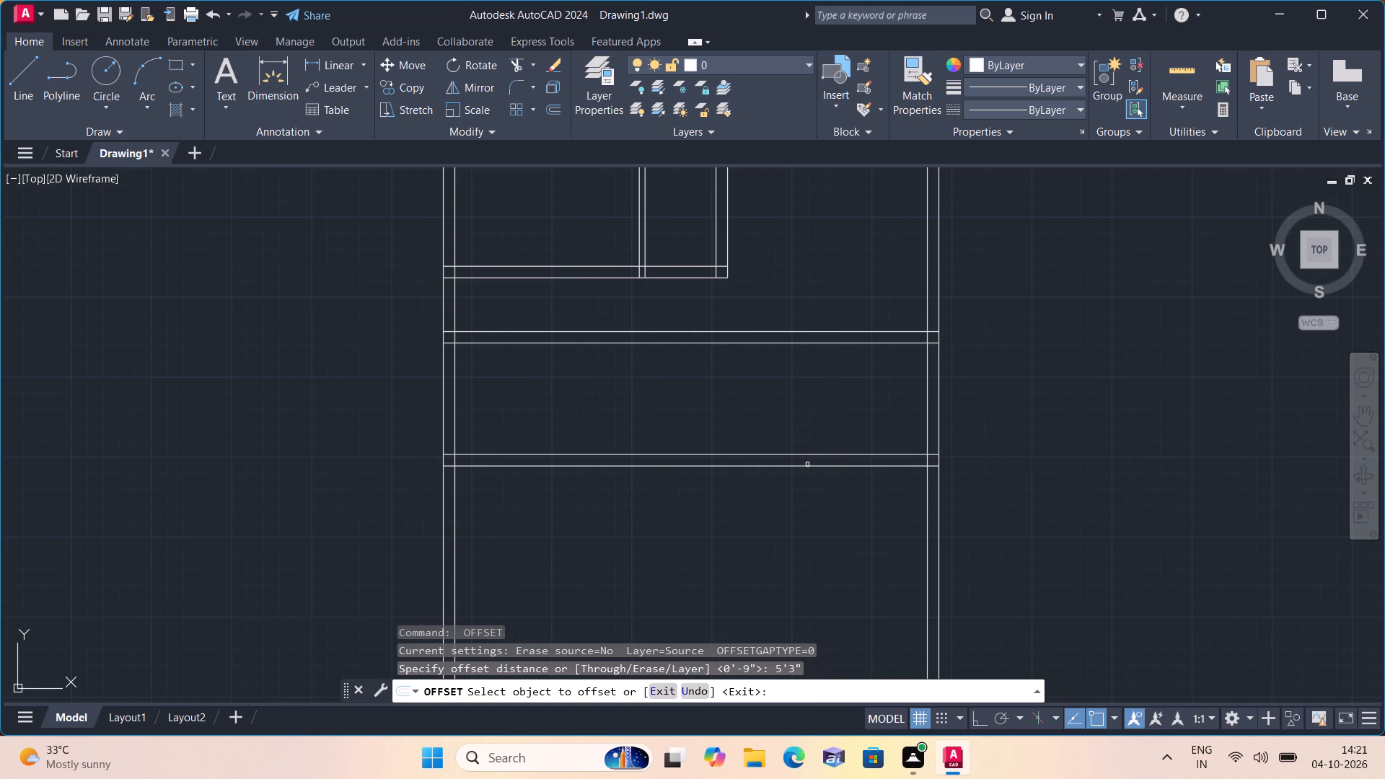
{"action": "left_click", "coordinate": [808, 465]}
{"action": "left_click", "coordinate": [845, 581]}
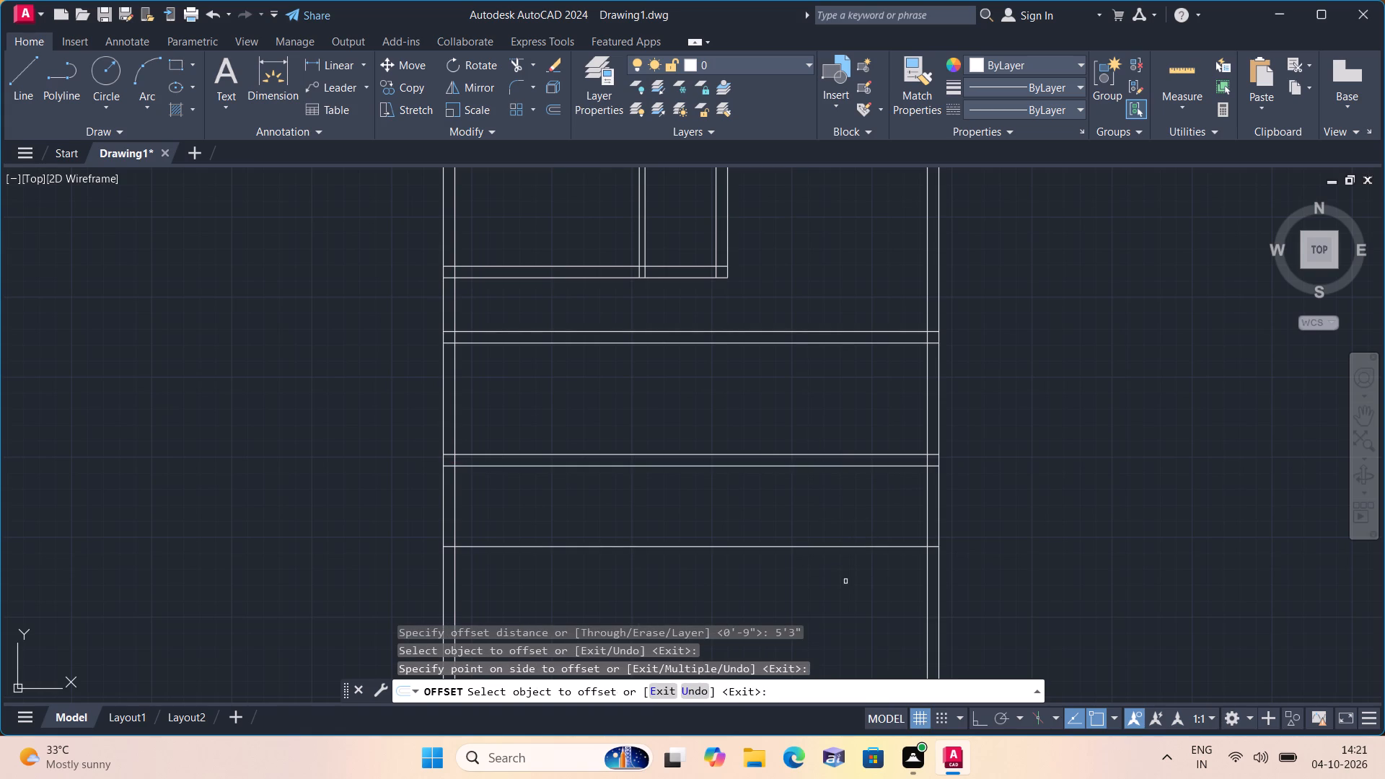
{"action": "key", "text": "space"}
Offset the lowest horizontal line 4.5" downward to form a thin partition wall.
{"action": "key", "text": "space"}
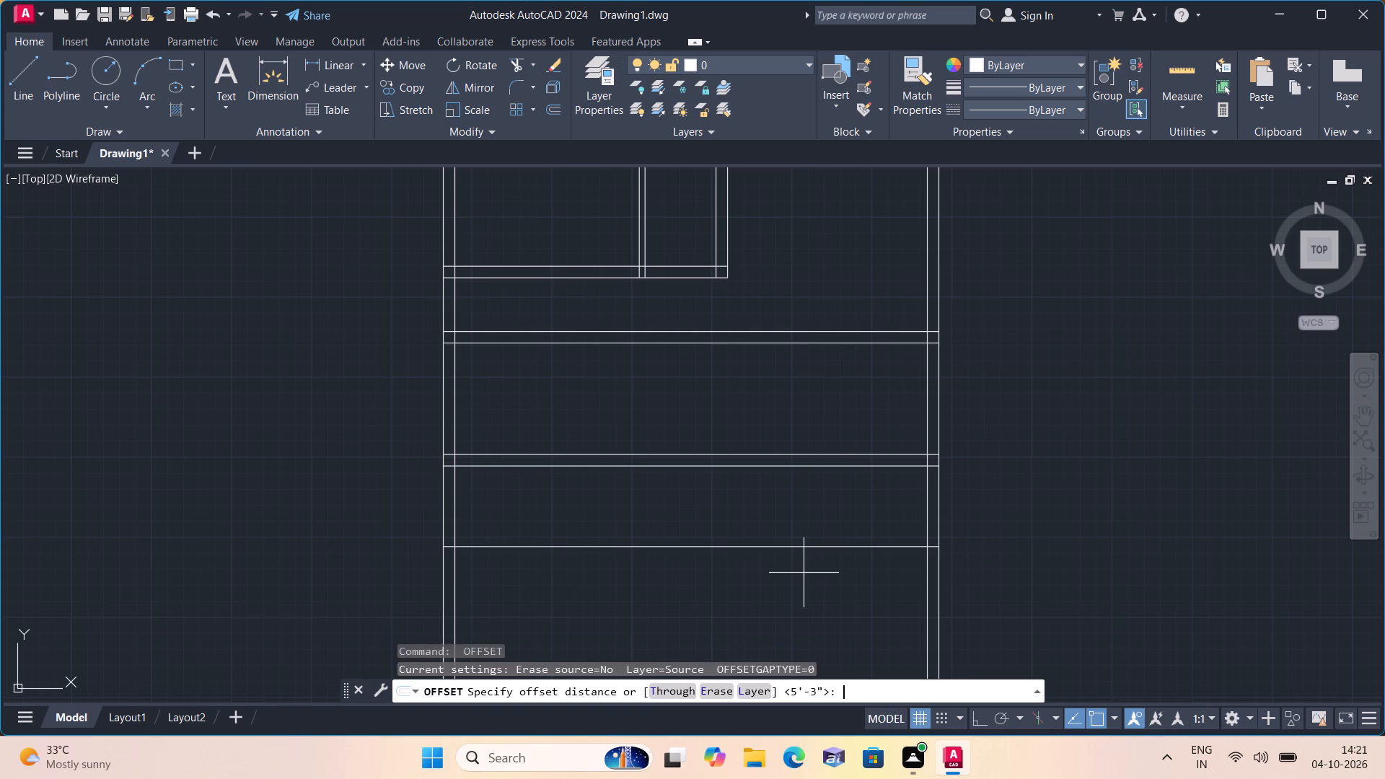
{"action": "type", "text": "4.5\""}
{"action": "key", "text": "space"}
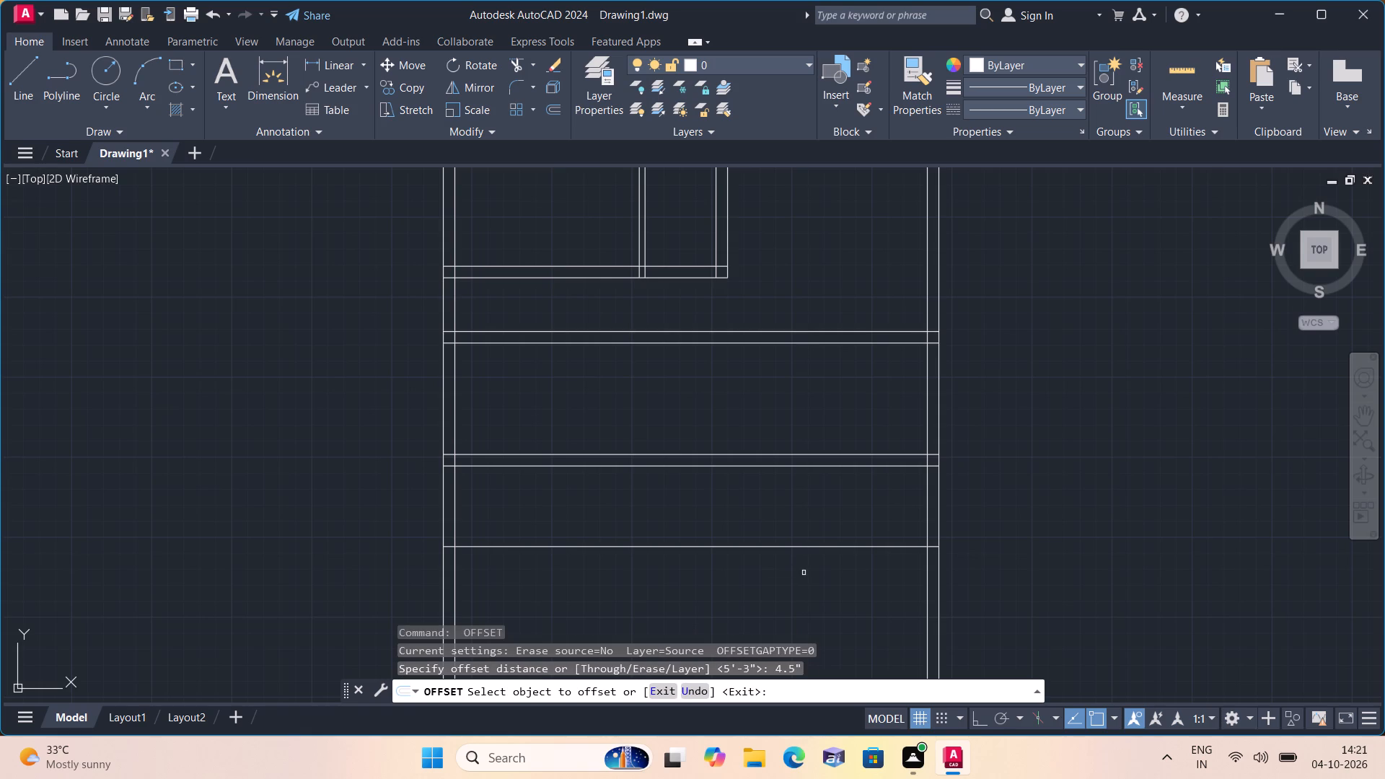
{"action": "left_click", "coordinate": [836, 547]}
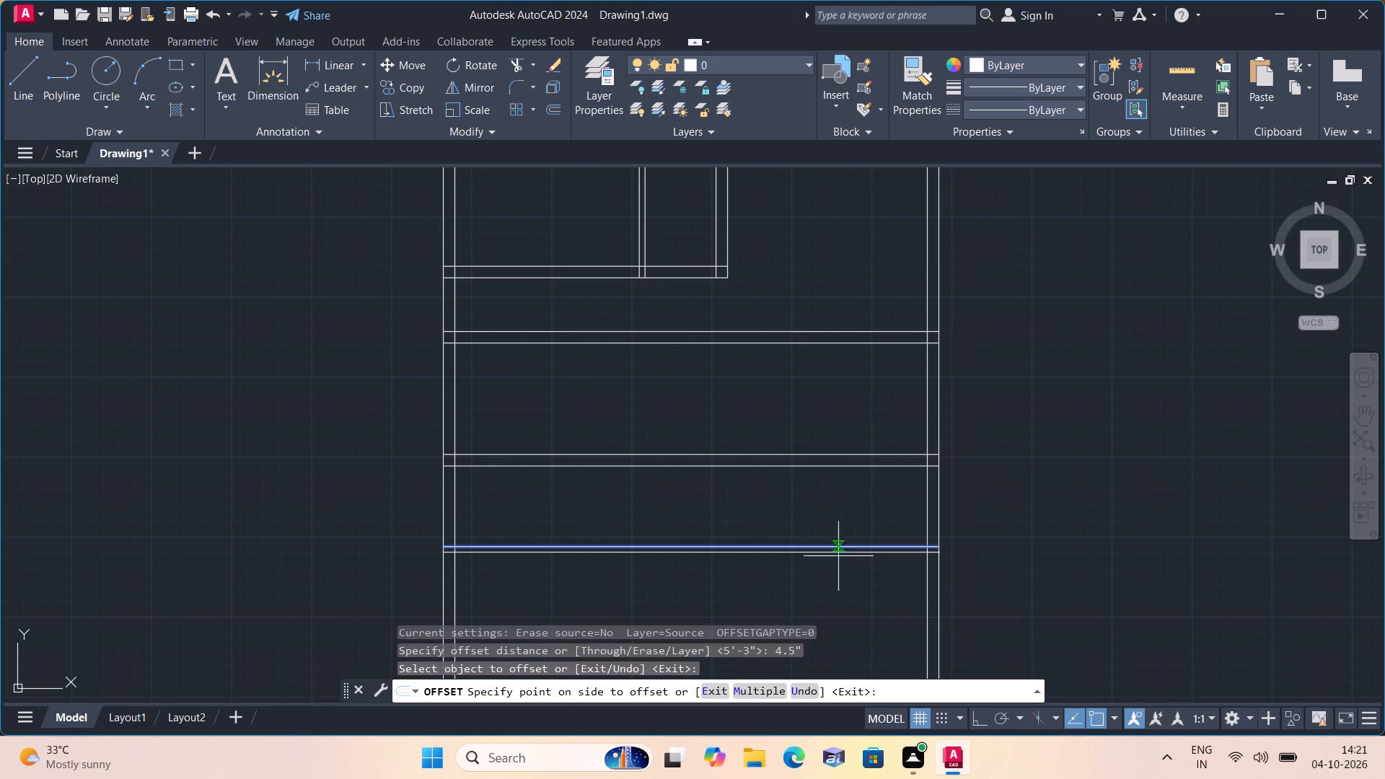
{"action": "left_click", "coordinate": [843, 575]}
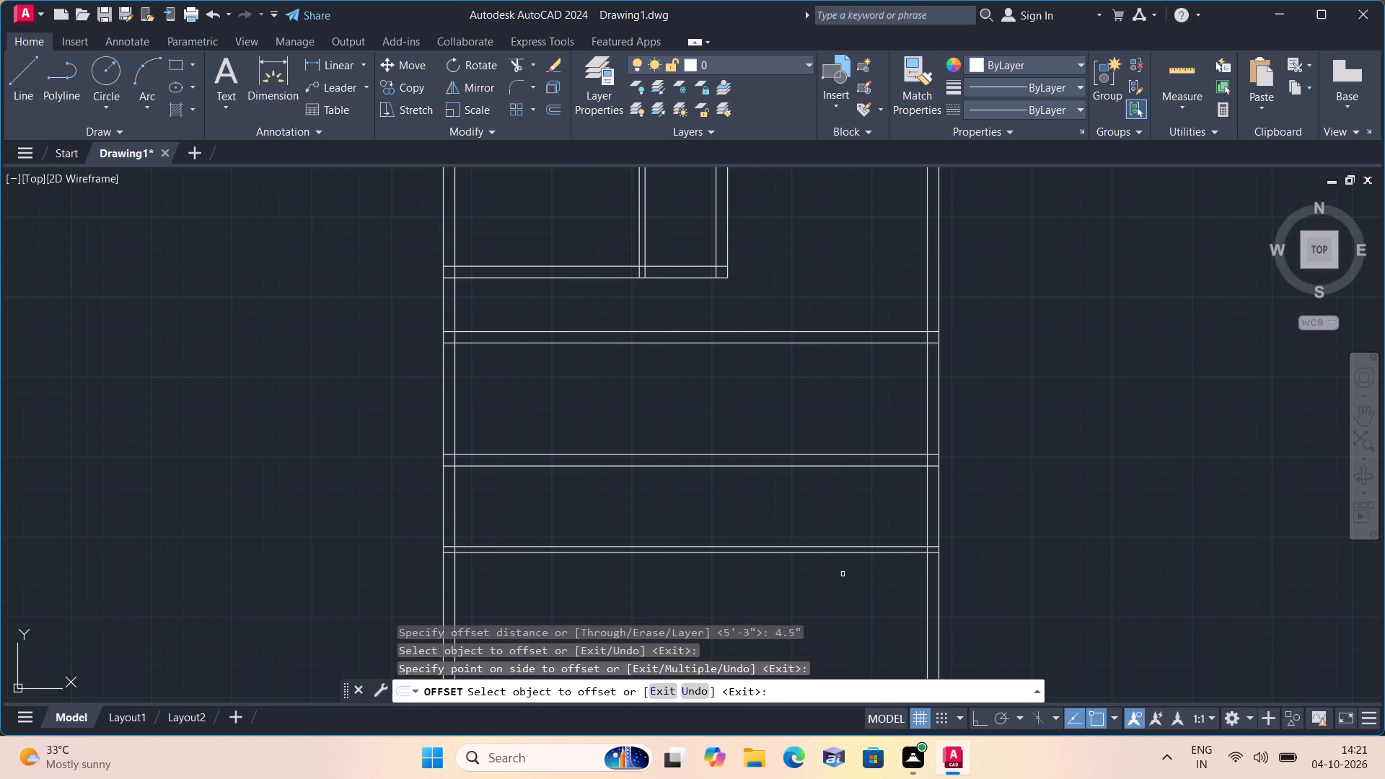
{"action": "key", "text": "space"}
Offset the lower face of the 4.5" horizontal partition 12'7.5" downward to set the depth of the bottom room.
{"action": "key", "text": "space"}
{"action": "type", "text": "12'7.5\""}
{"action": "key", "text": "space"}
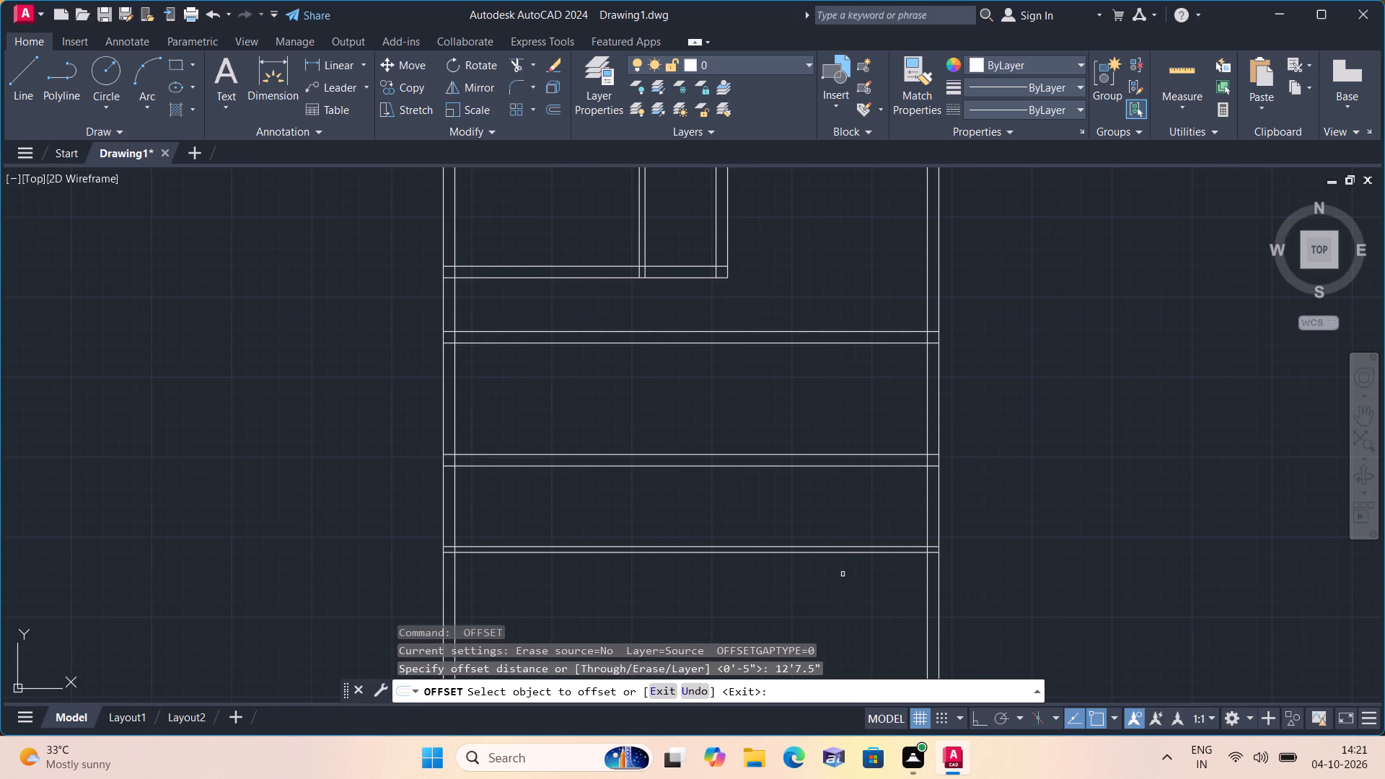
{"action": "scroll", "coordinate": [843, 574], "scroll_direction": "up", "scroll_amount": 1}
{"action": "left_click", "coordinate": [849, 542]}
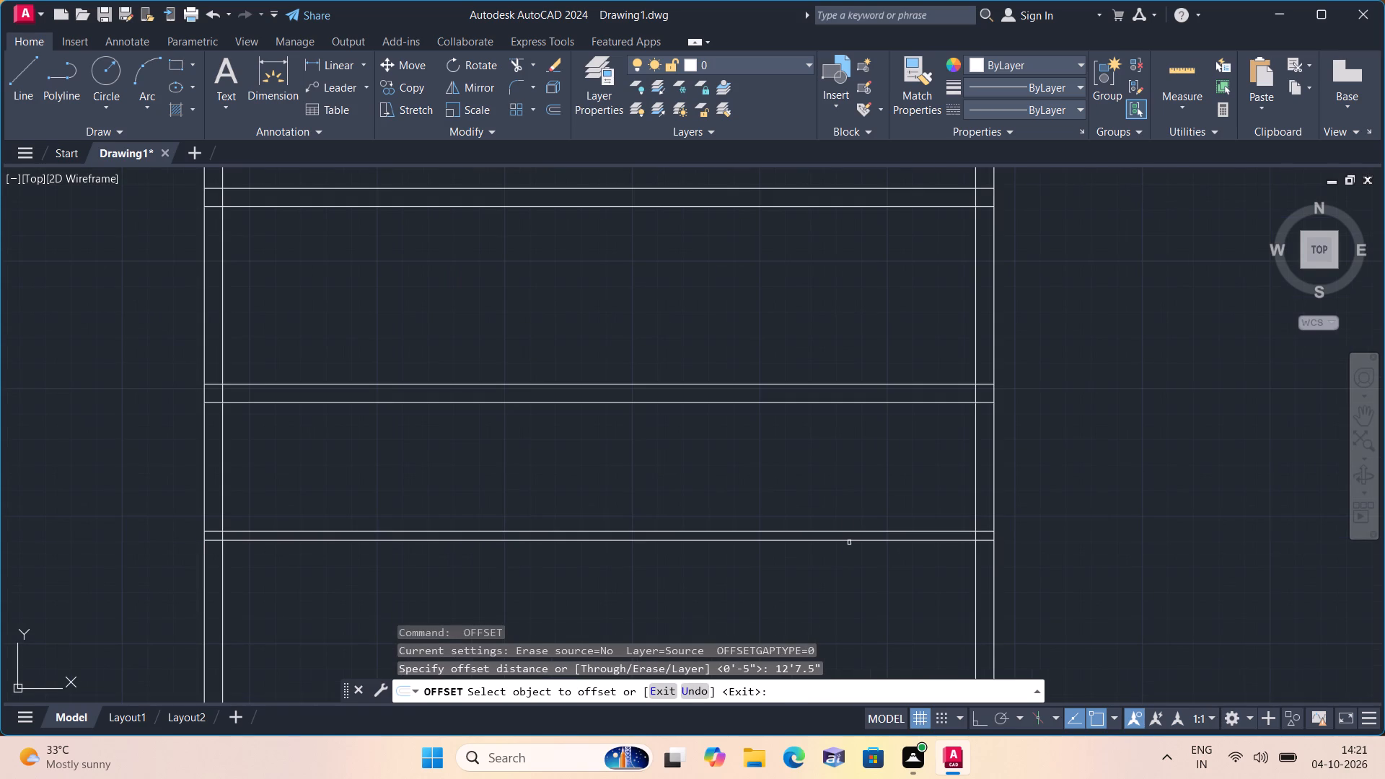
{"action": "left_click", "coordinate": [871, 604]}
{"action": "scroll", "coordinate": [871, 604], "scroll_direction": "down", "scroll_amount": 2}
{"action": "middle_click_drag", "start_coordinate": [871, 604], "coordinate": [850, 483]}
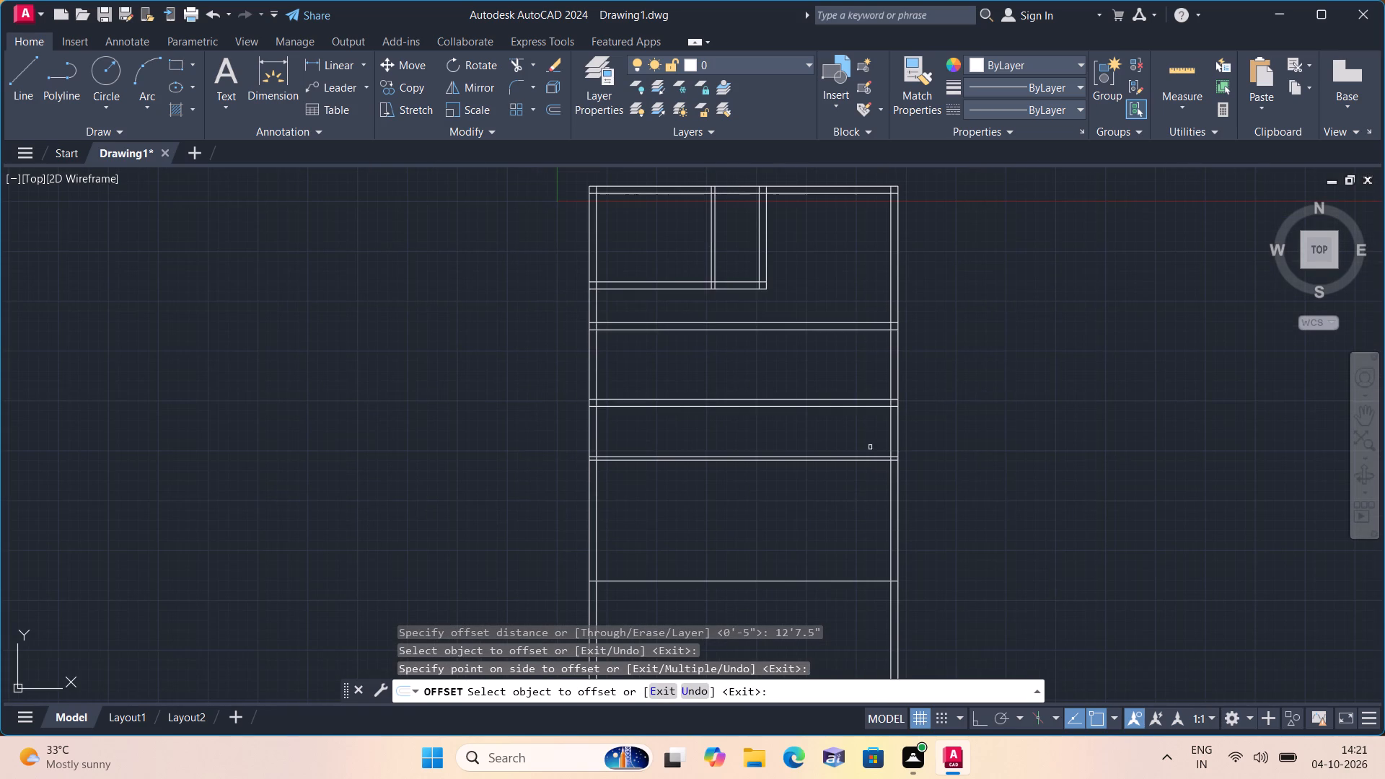
{"action": "key", "text": "space"}
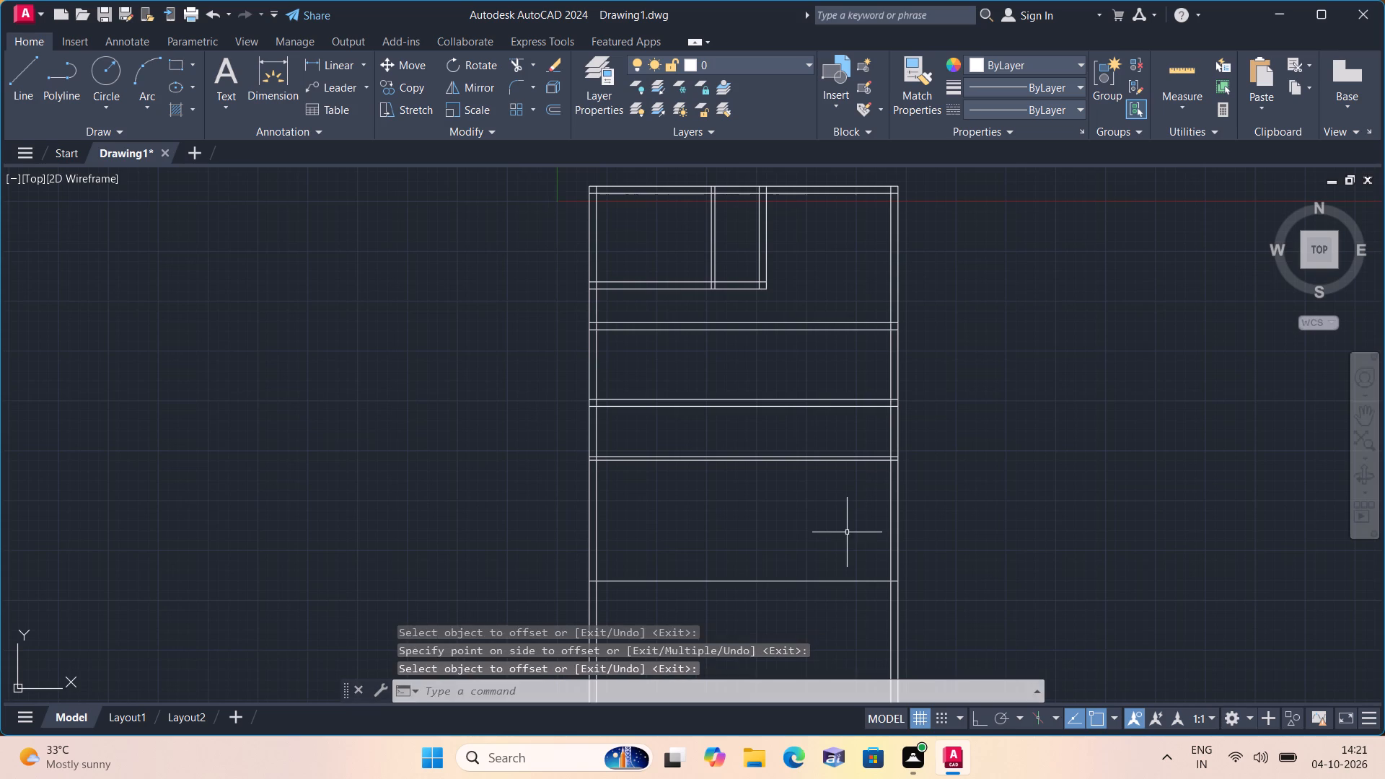
Offset the lowest horizontal line 9" downward to form the bottom exterior wall.
{"action": "key", "text": "space"}
{"action": "type", "text": "9\""}
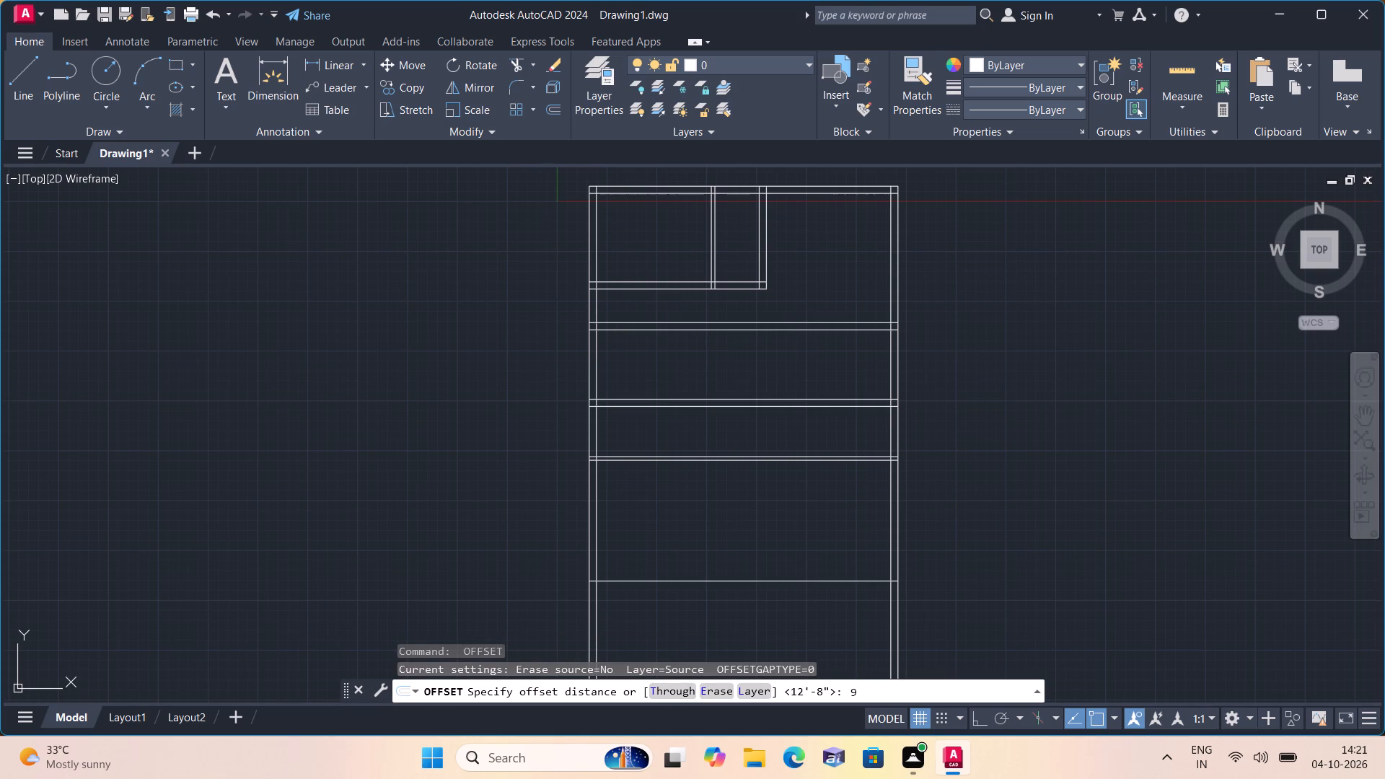
{"action": "key", "text": "space"}
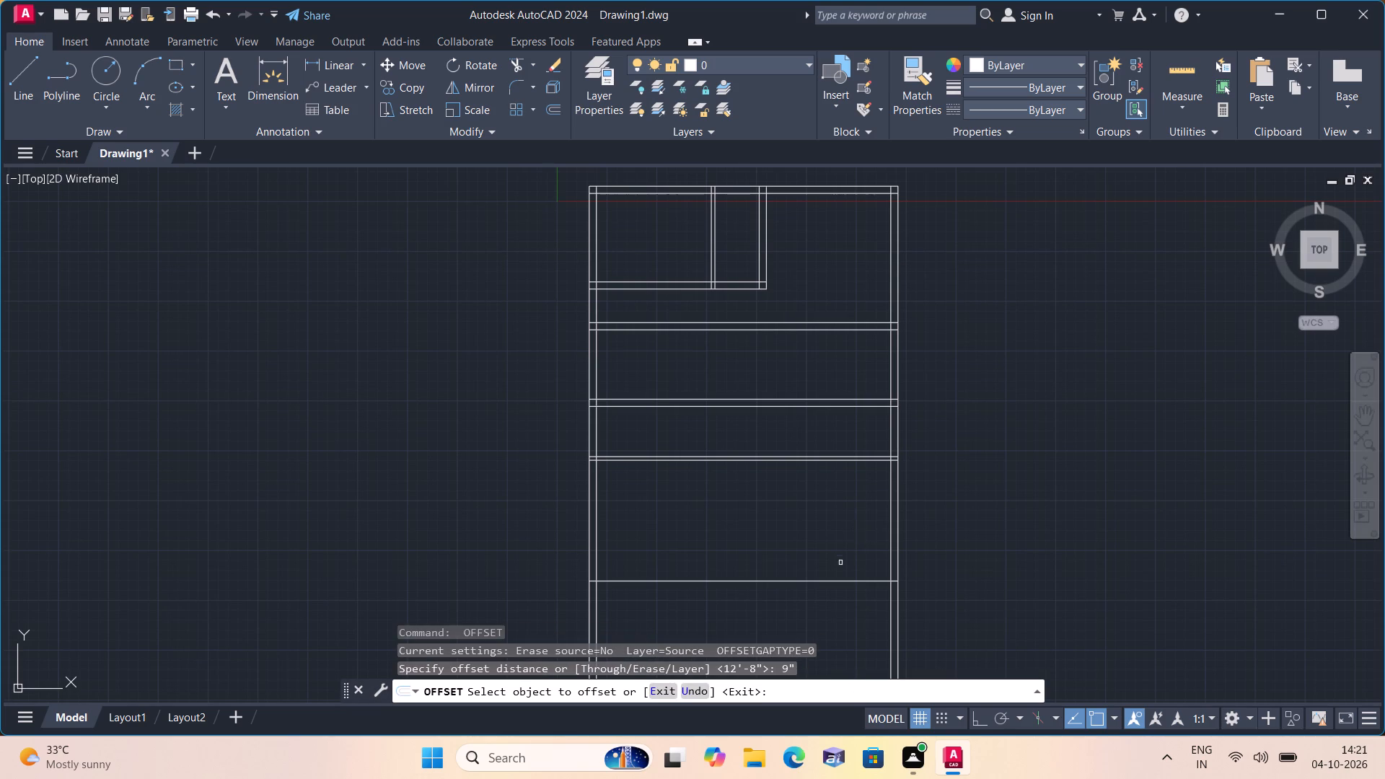
{"action": "left_click", "coordinate": [854, 581]}
{"action": "left_click", "coordinate": [858, 628]}
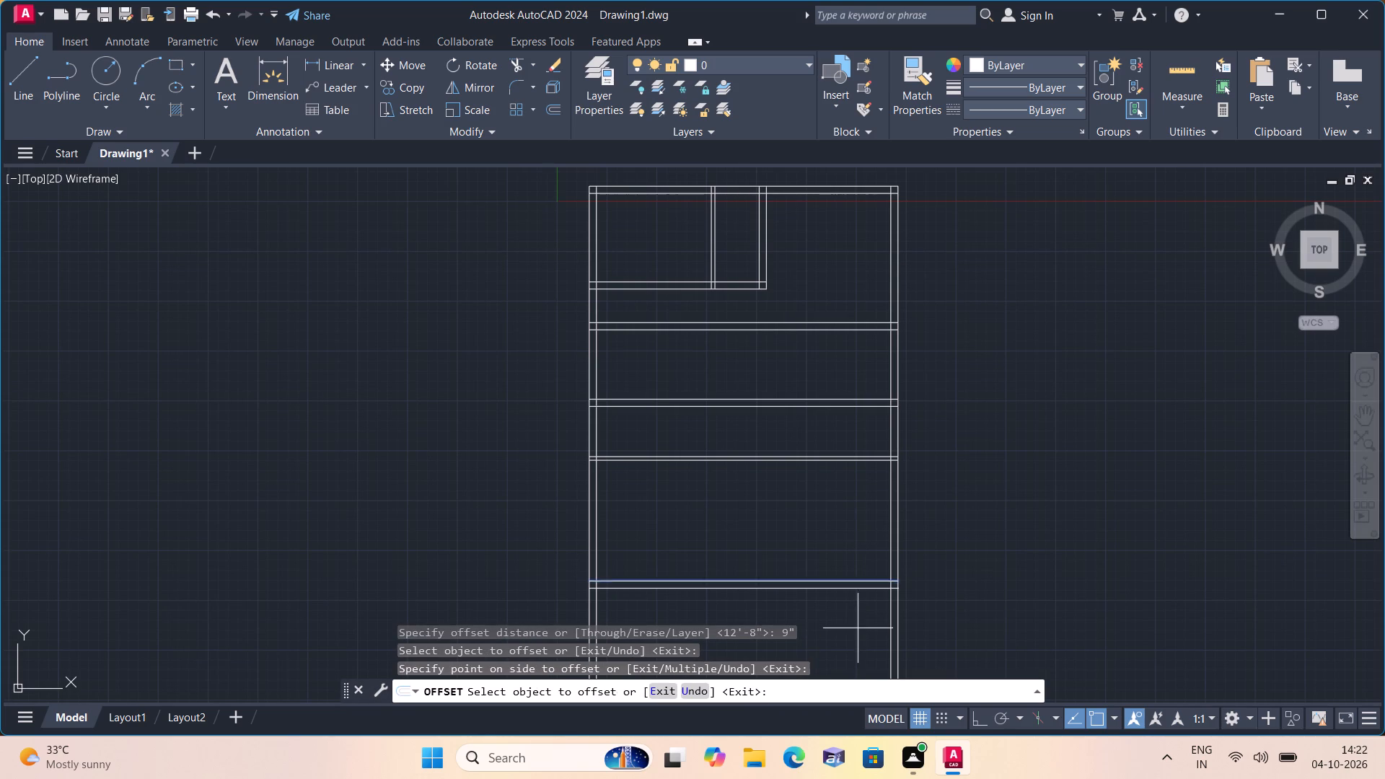
{"action": "key", "text": "space"}
Trim all the left and right exterior wall lines that extend below the bottom exterior wall.
{"action": "type", "text": "trim"}
{"action": "key", "text": "space"}
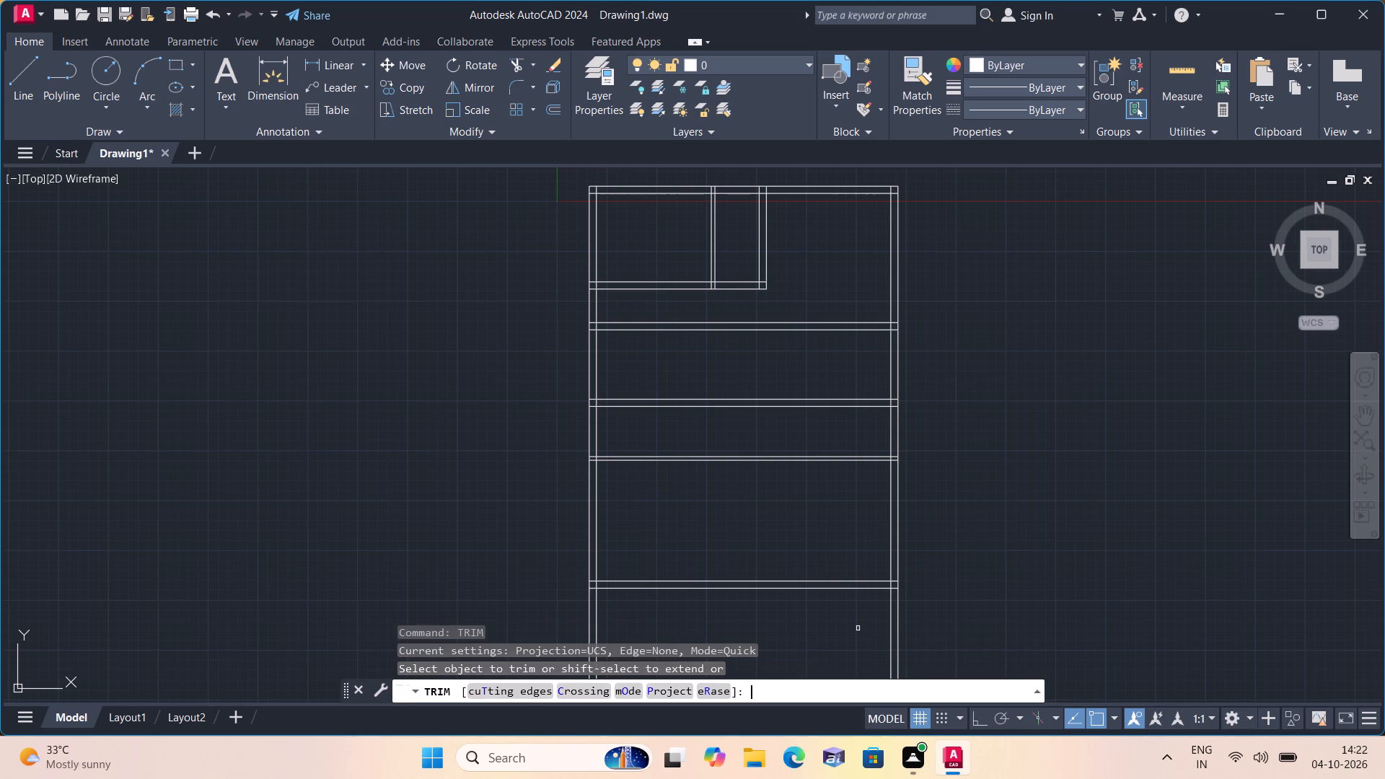
{"action": "middle_click_drag", "start_coordinate": [744, 601], "coordinate": [734, 583]}
{"action": "middle_click_drag", "start_coordinate": [734, 583], "coordinate": [742, 501]}
{"action": "left_click", "coordinate": [496, 516]}
{"action": "left_click", "coordinate": [1024, 541]}
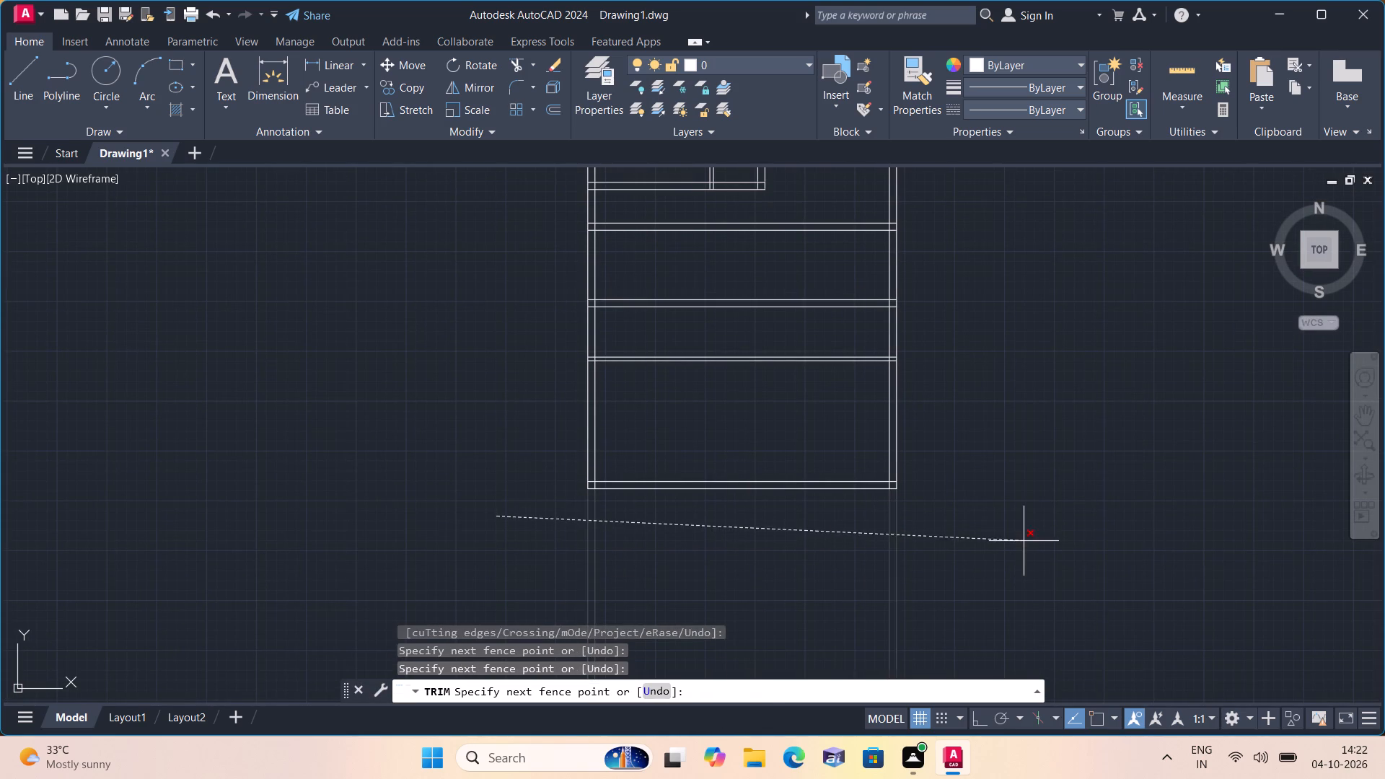
{"action": "middle_click_drag", "start_coordinate": [770, 548], "coordinate": [811, 633]}
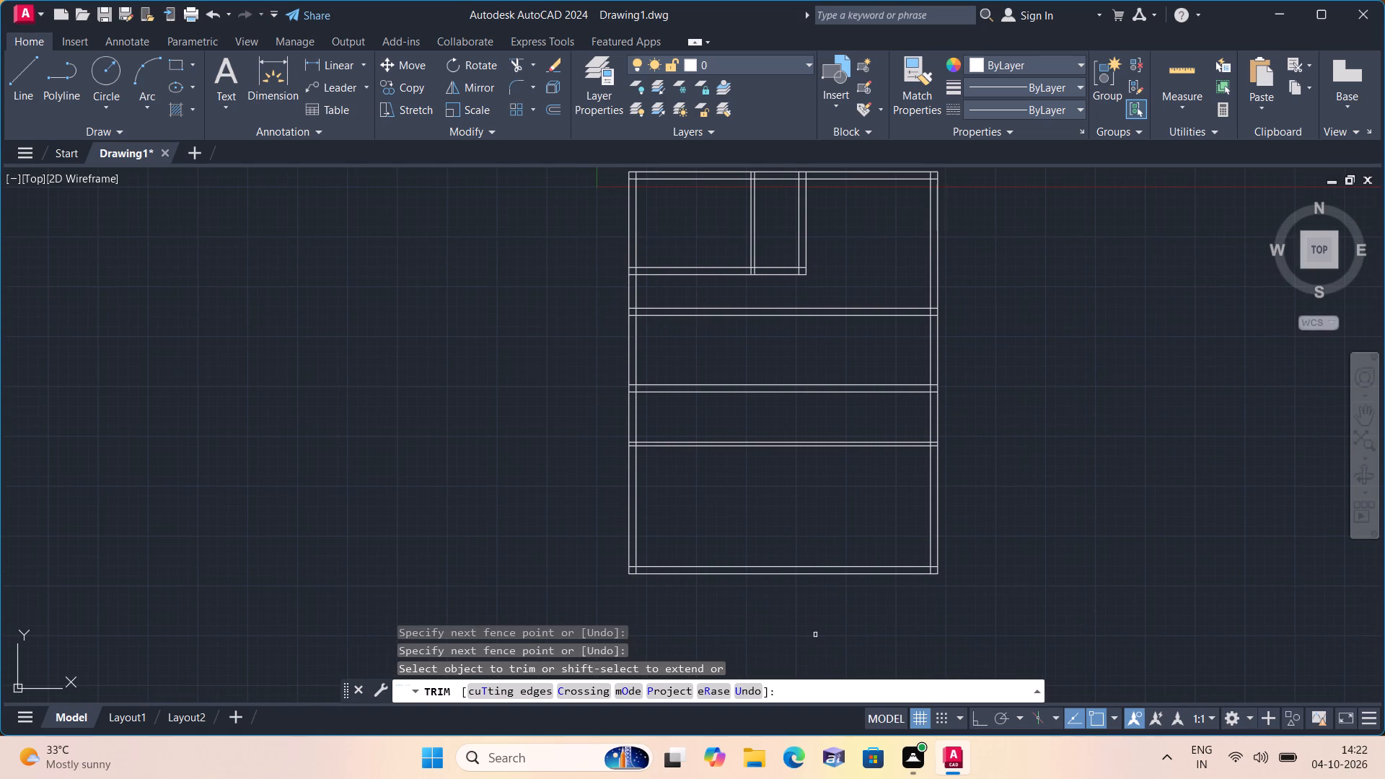
Trim the segments of the three full-width interior horizontal walls that lie inside the left exterior wall.
{"action": "scroll", "coordinate": [620, 317], "scroll_direction": "up", "scroll_amount": 2}
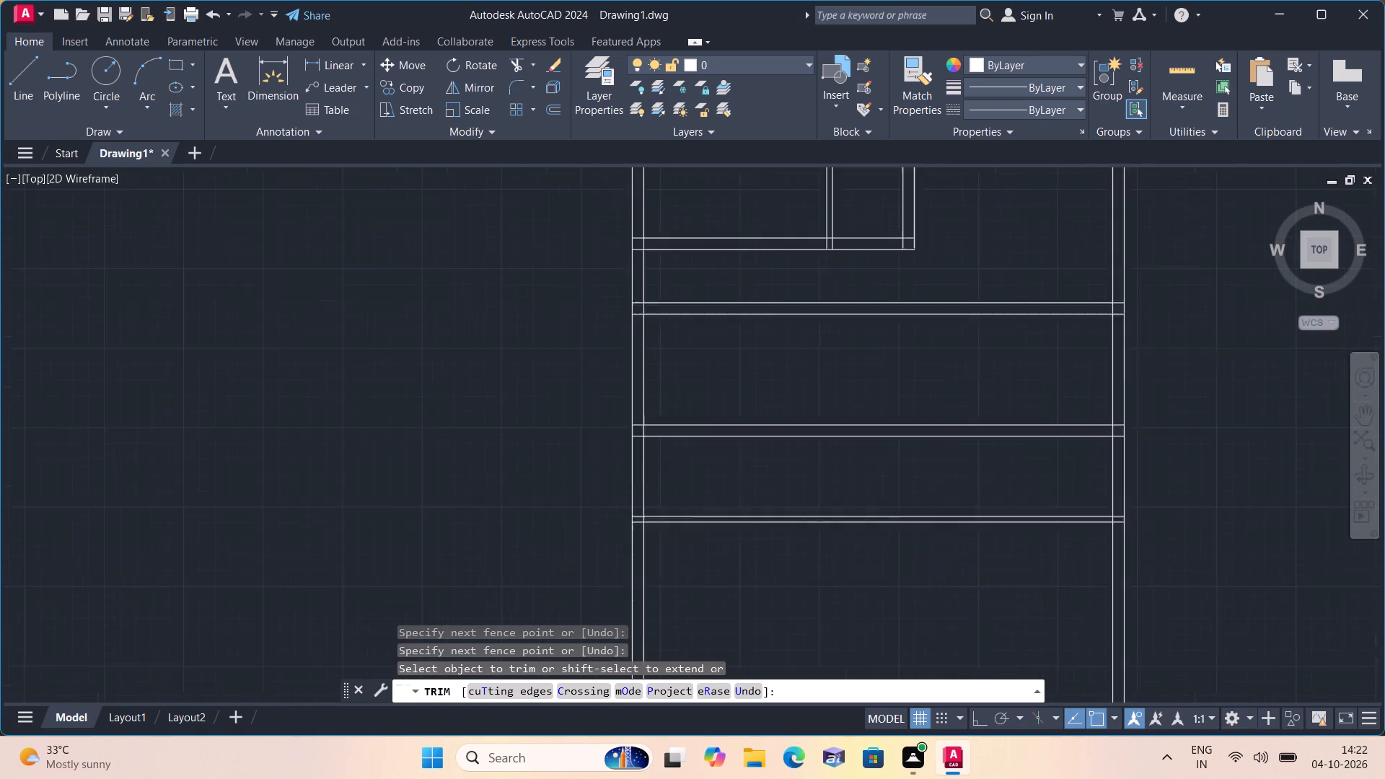
{"action": "left_click", "coordinate": [646, 286]}
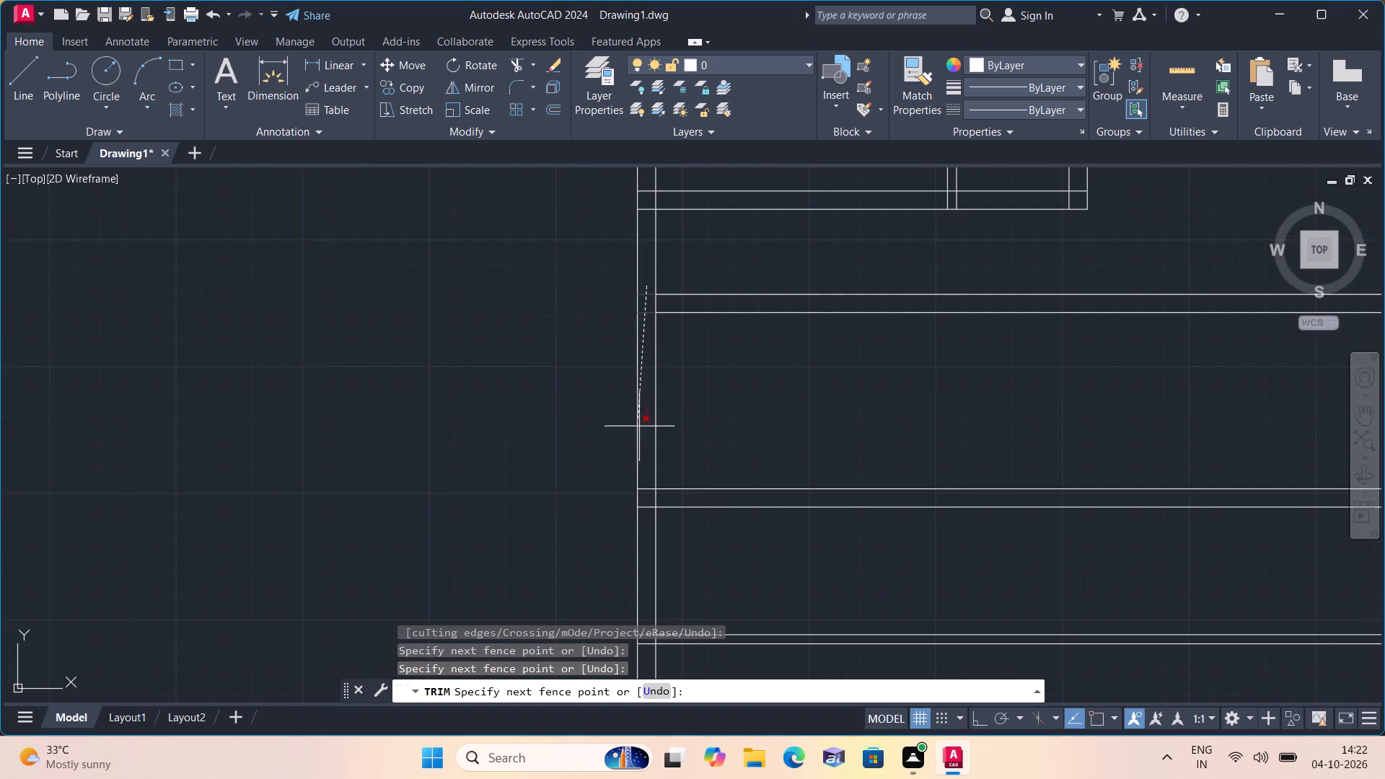
{"action": "left_click", "coordinate": [647, 511]}
{"action": "scroll", "coordinate": [642, 512], "scroll_direction": "down", "scroll_amount": 1}
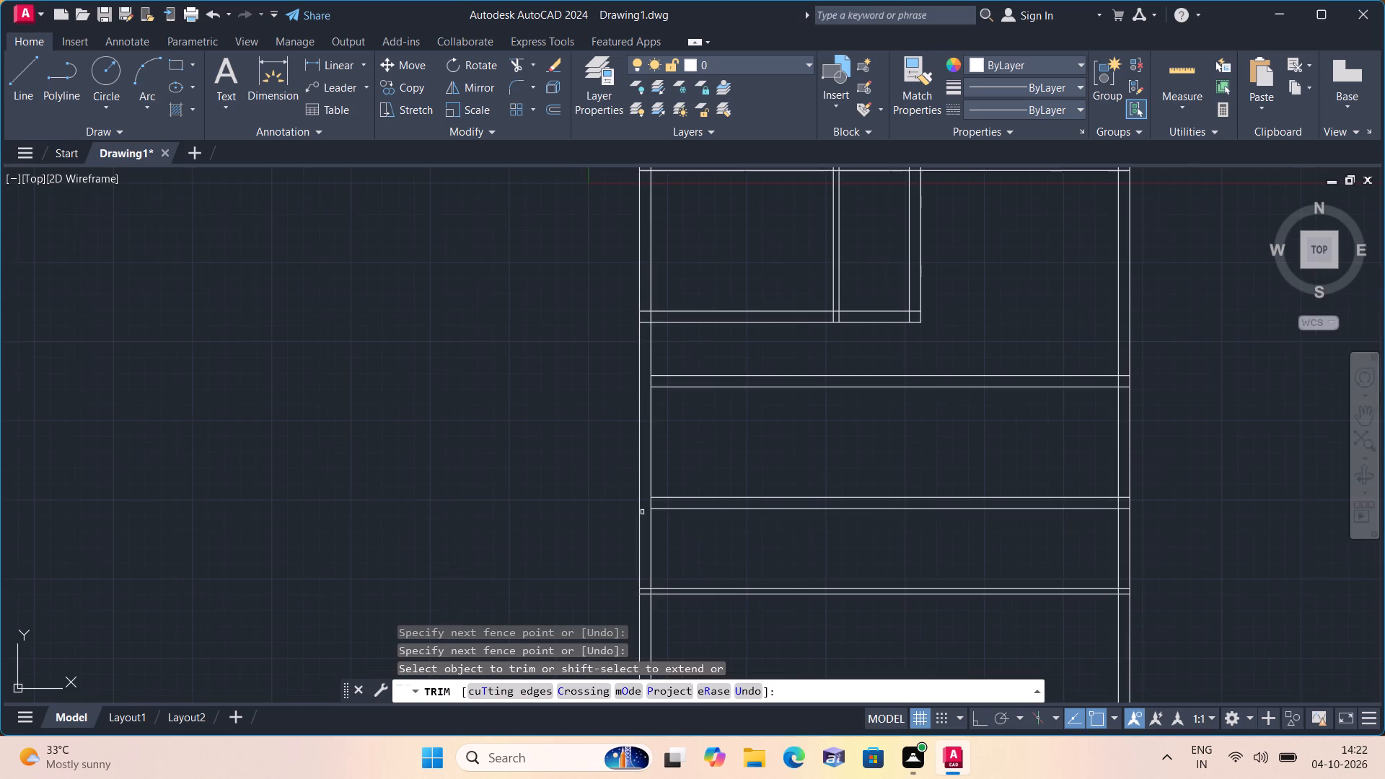
{"action": "scroll", "coordinate": [544, 539], "scroll_direction": "down", "scroll_amount": 2}
{"action": "middle_click_drag", "start_coordinate": [538, 537], "coordinate": [521, 411]}
{"action": "scroll", "coordinate": [530, 377], "scroll_direction": "up", "scroll_amount": 1}
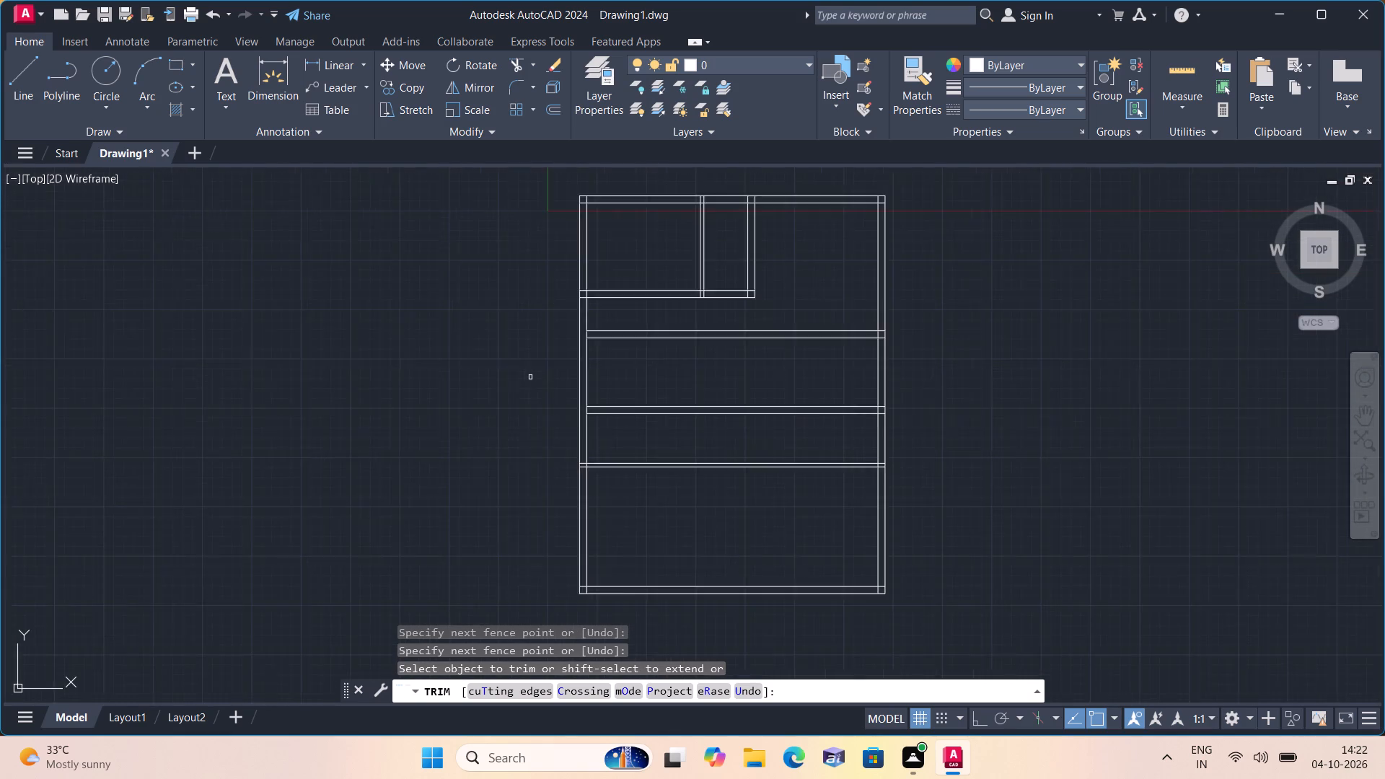
{"action": "scroll", "coordinate": [530, 377], "scroll_direction": "up", "scroll_amount": 1}
{"action": "scroll", "coordinate": [585, 522], "scroll_direction": "up", "scroll_amount": 2}
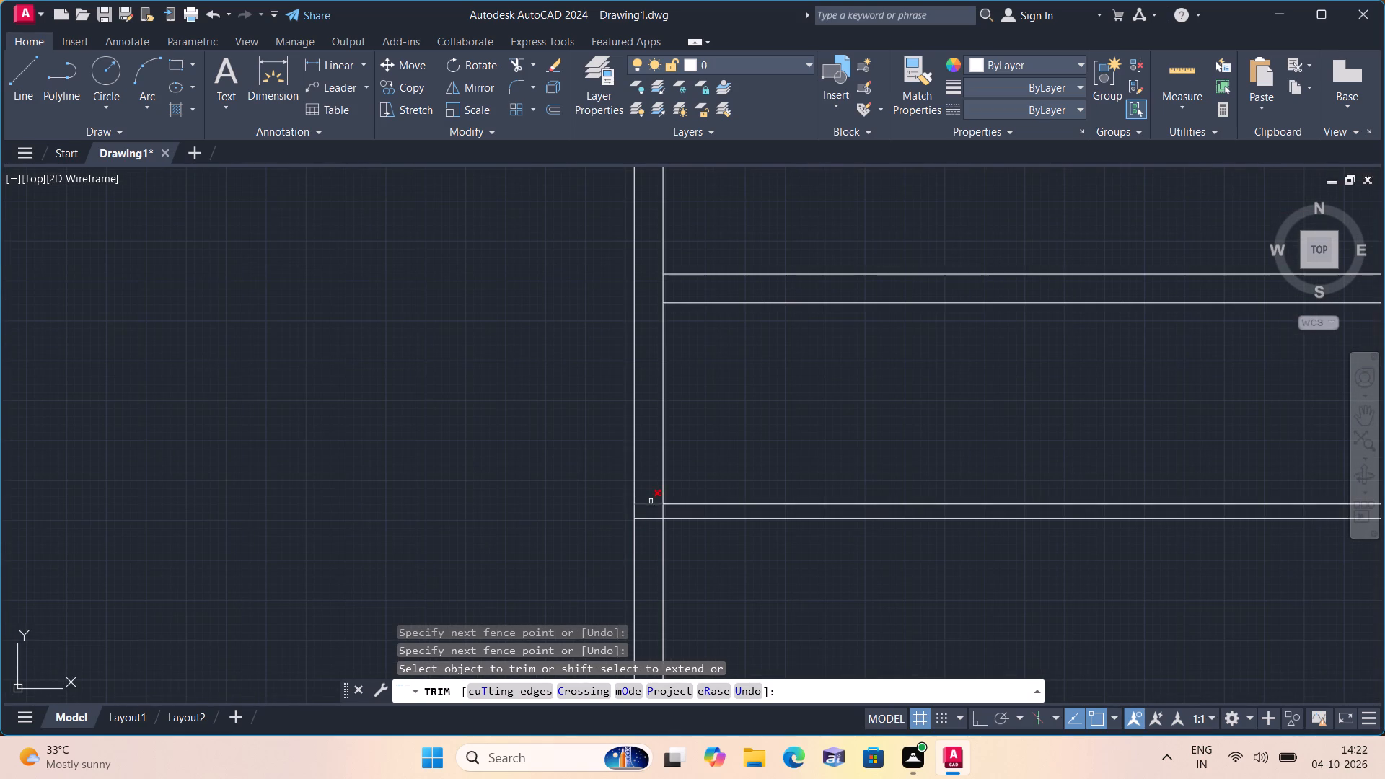
{"action": "left_click", "coordinate": [654, 494]}
{"action": "left_click", "coordinate": [654, 534]}
Trim the upper line of the top-left rooms' bottom wall from the 4.5" partition across to the small room's outer wall face.
{"action": "scroll", "coordinate": [452, 428], "scroll_direction": "down", "scroll_amount": 2}
{"action": "middle_click_drag", "start_coordinate": [398, 408], "coordinate": [378, 377]}
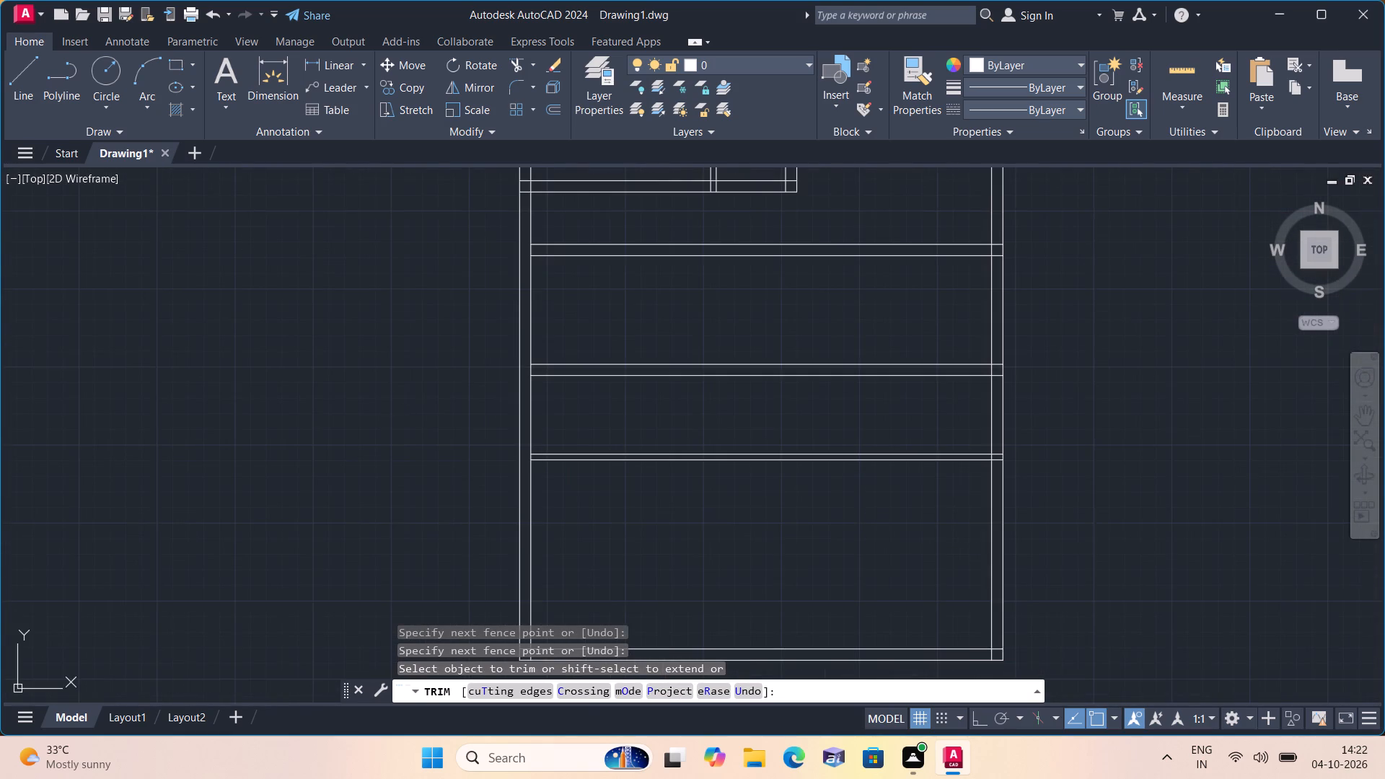
{"action": "middle_click_drag", "start_coordinate": [378, 377], "coordinate": [406, 321]}
{"action": "scroll", "coordinate": [418, 334], "scroll_direction": "down", "scroll_amount": 1}
{"action": "middle_click_drag", "start_coordinate": [421, 337], "coordinate": [413, 451]}
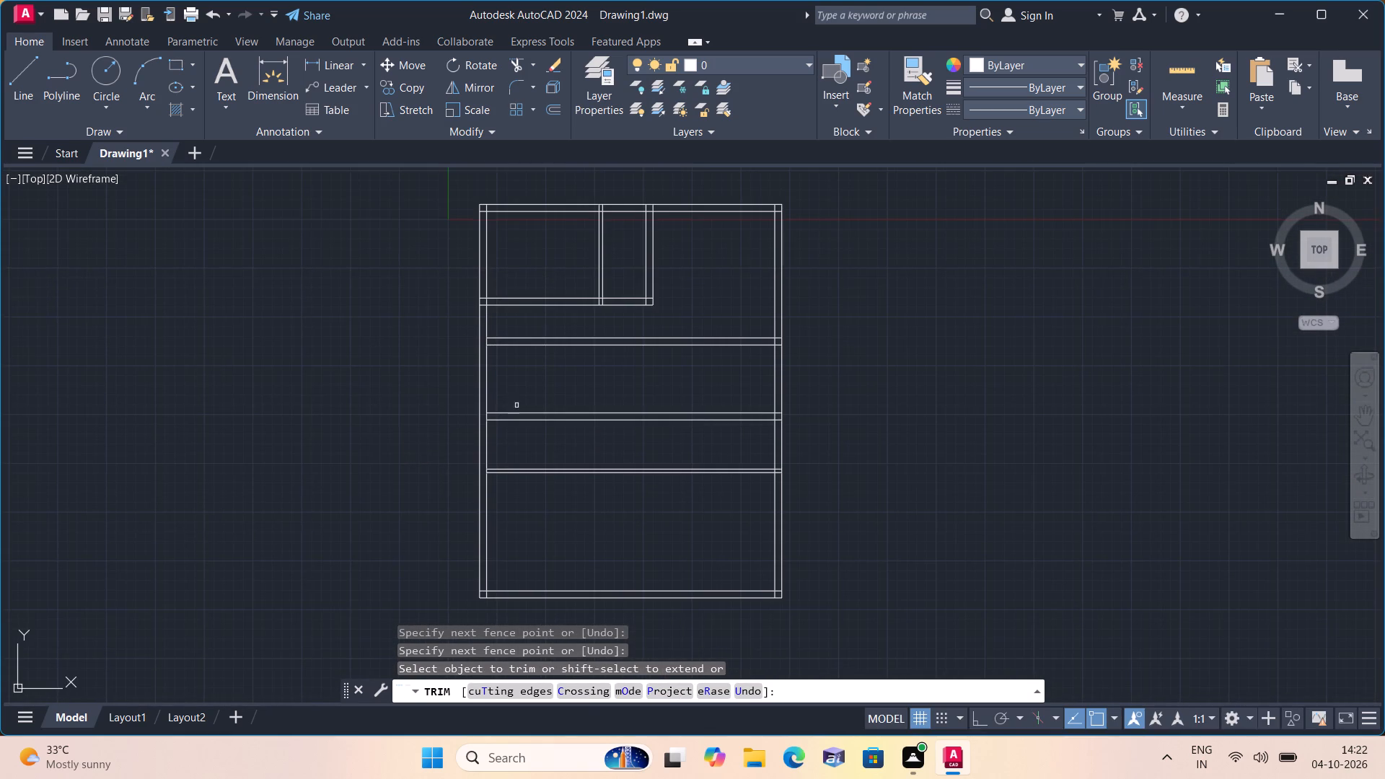
{"action": "scroll", "coordinate": [724, 287], "scroll_direction": "up", "scroll_amount": 1}
{"action": "middle_click_drag", "start_coordinate": [723, 287], "coordinate": [760, 353]}
{"action": "scroll", "coordinate": [723, 287], "scroll_direction": "down", "scroll_amount": 1}
{"action": "middle_click", "coordinate": [773, 372]}
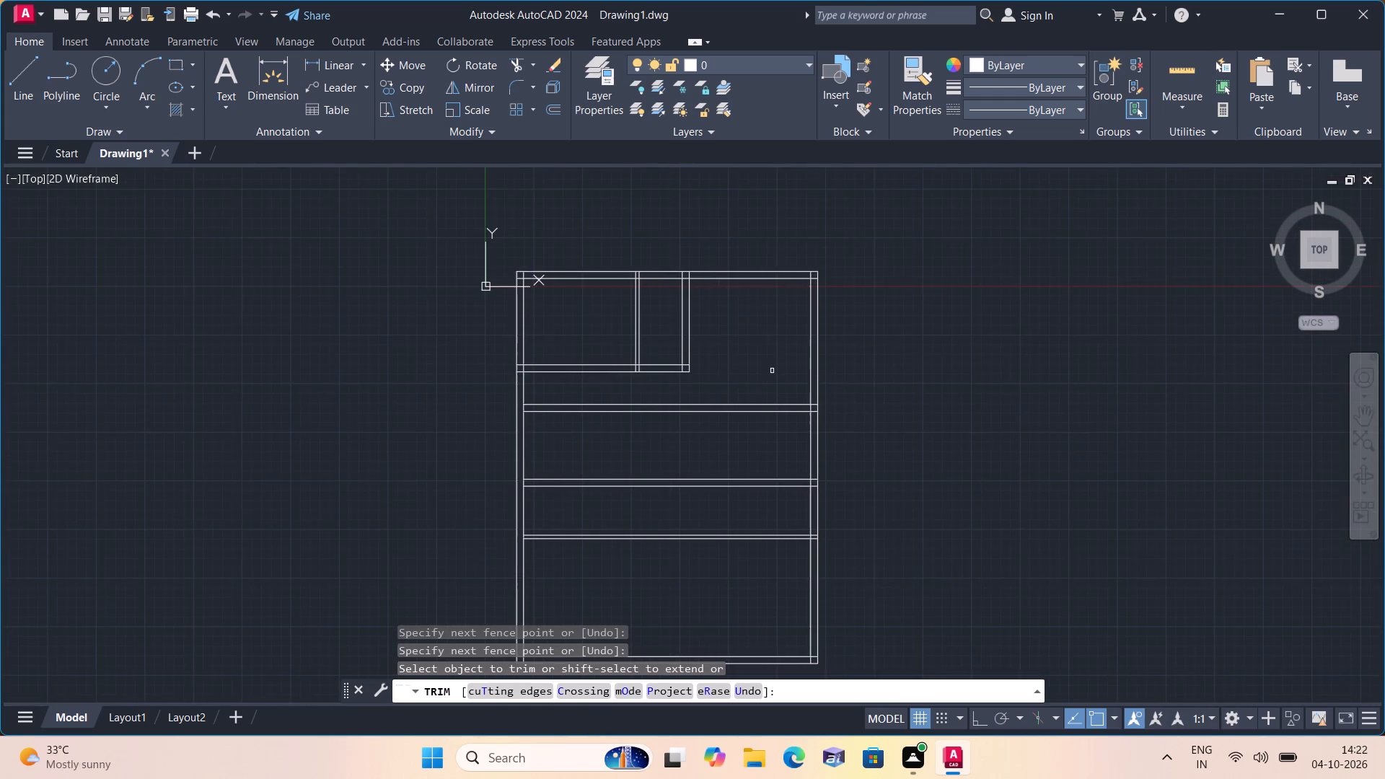
{"action": "scroll", "coordinate": [774, 374], "scroll_direction": "up", "scroll_amount": 1}
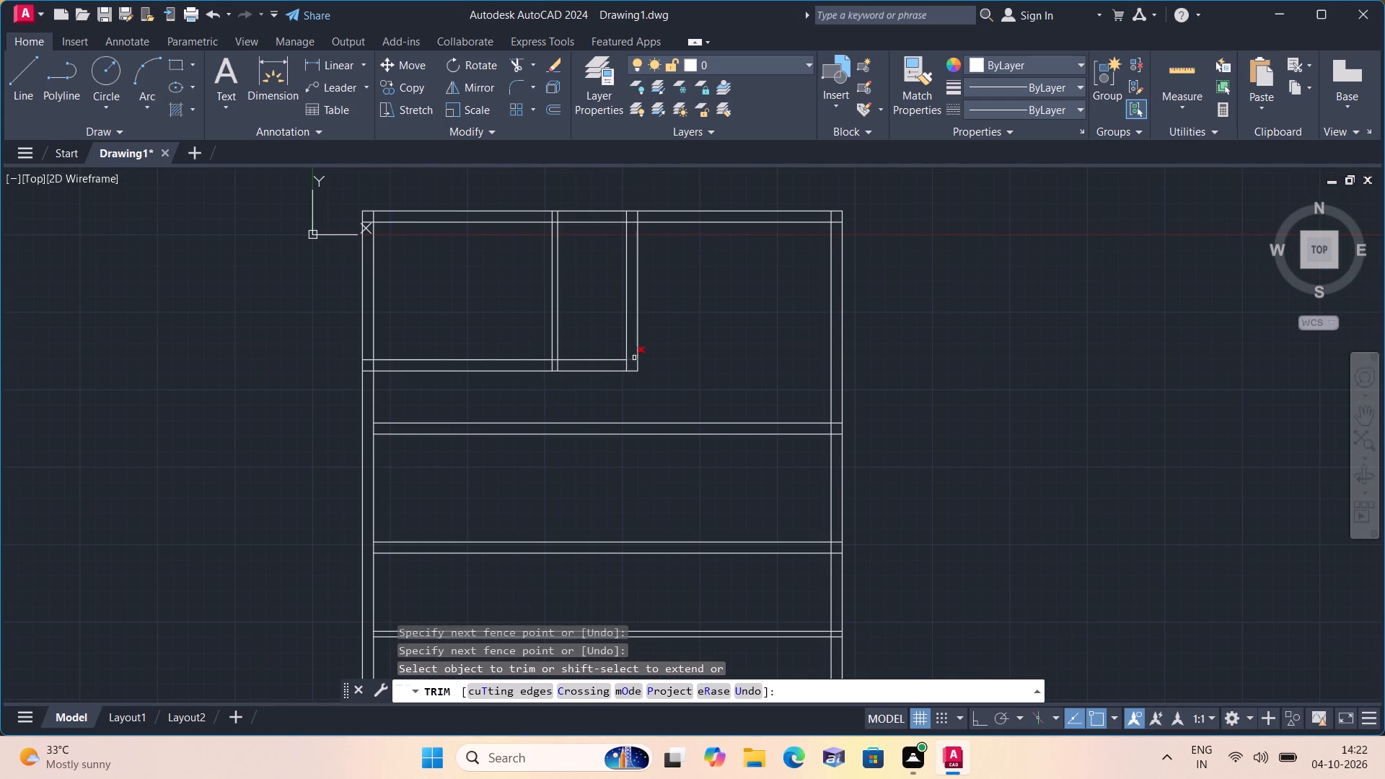
{"action": "left_click", "coordinate": [633, 358]}
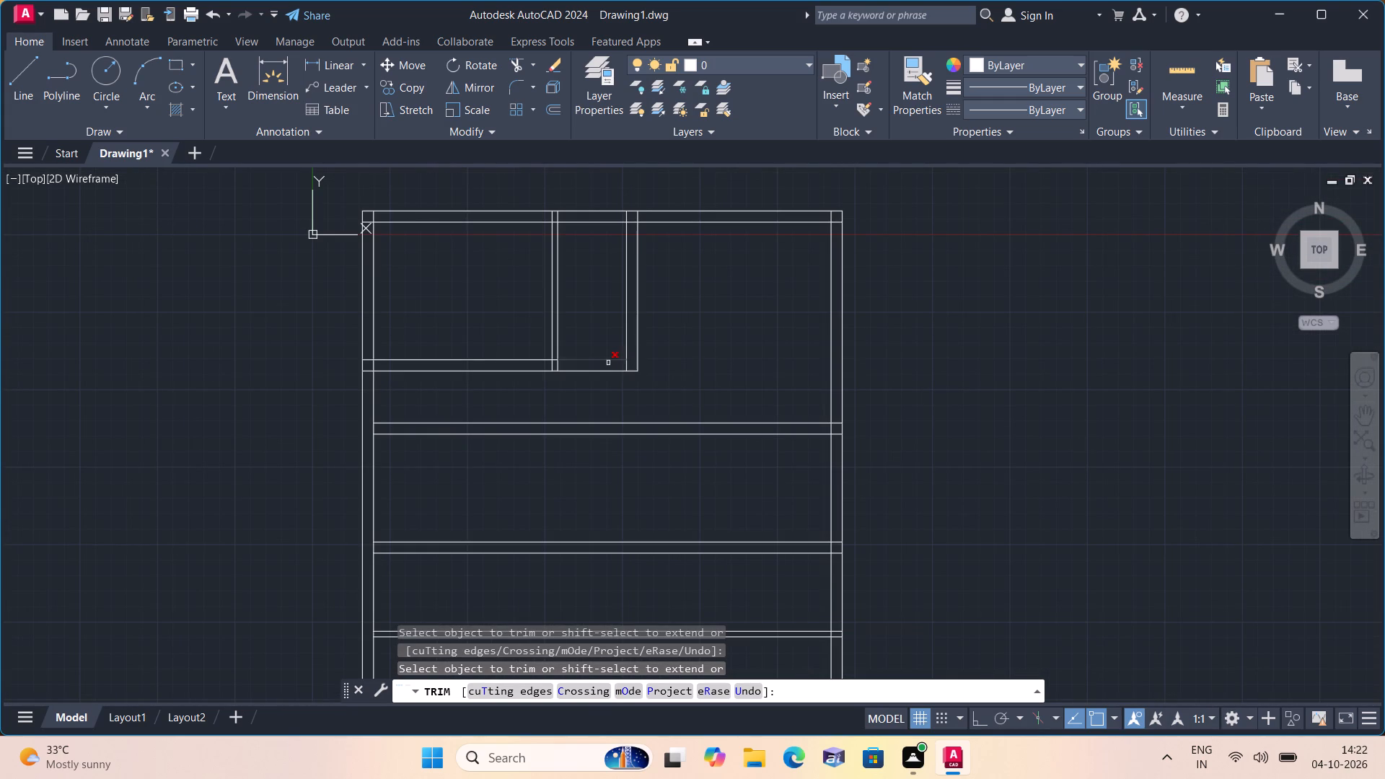
{"action": "left_click", "coordinate": [593, 360]}
{"action": "scroll", "coordinate": [555, 367], "scroll_direction": "up", "scroll_amount": 3}
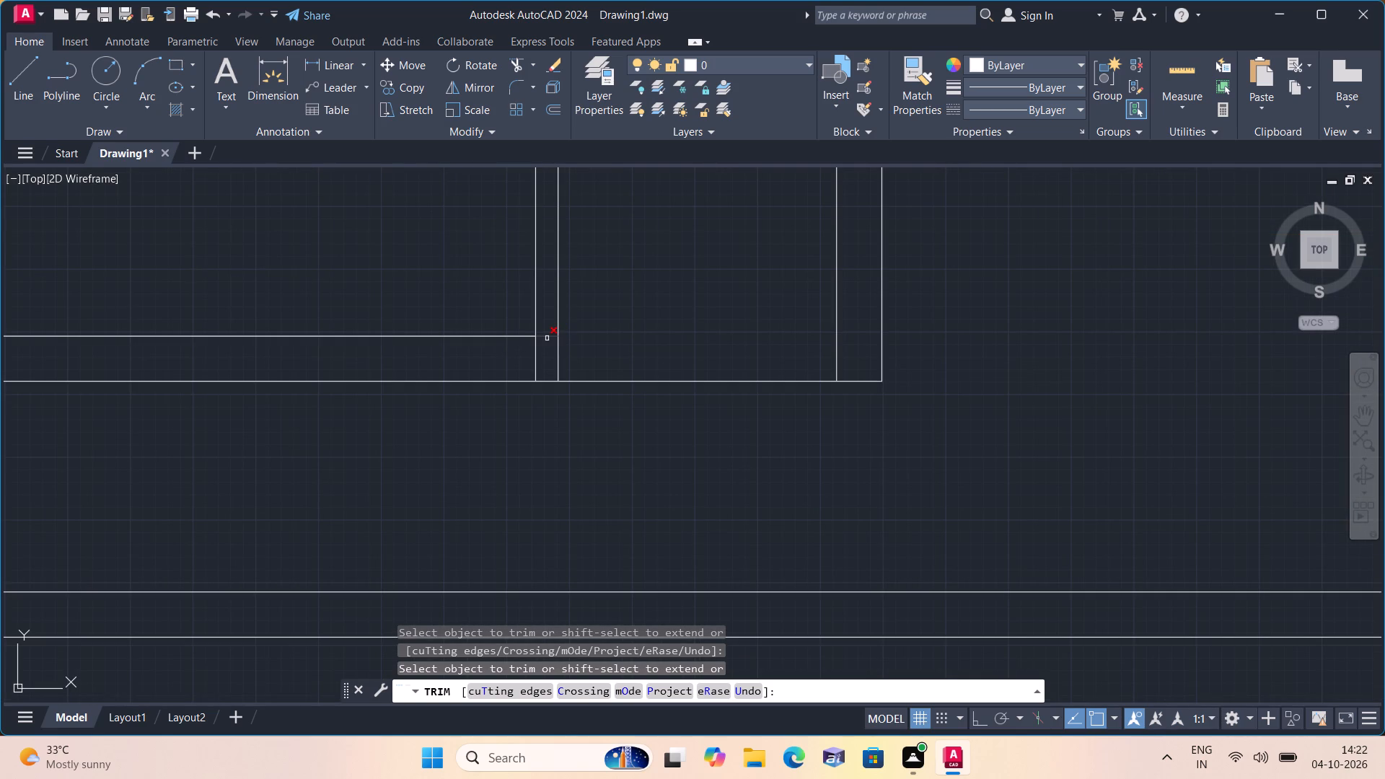
{"action": "left_click", "coordinate": [547, 338]}
{"action": "scroll", "coordinate": [547, 338], "scroll_direction": "down", "scroll_amount": 3}
{"action": "middle_click_drag", "start_coordinate": [582, 305], "coordinate": [622, 340]}
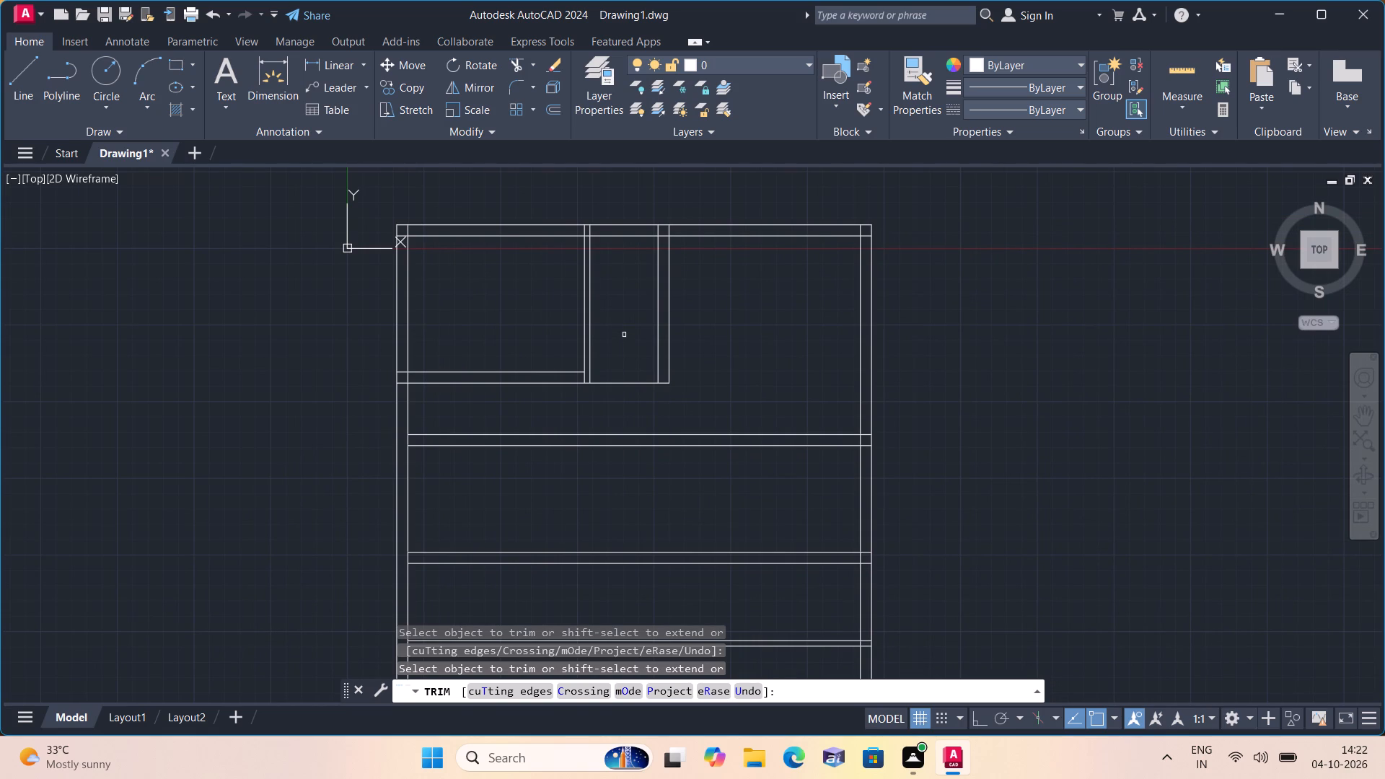
{"action": "key", "text": "Escape"}
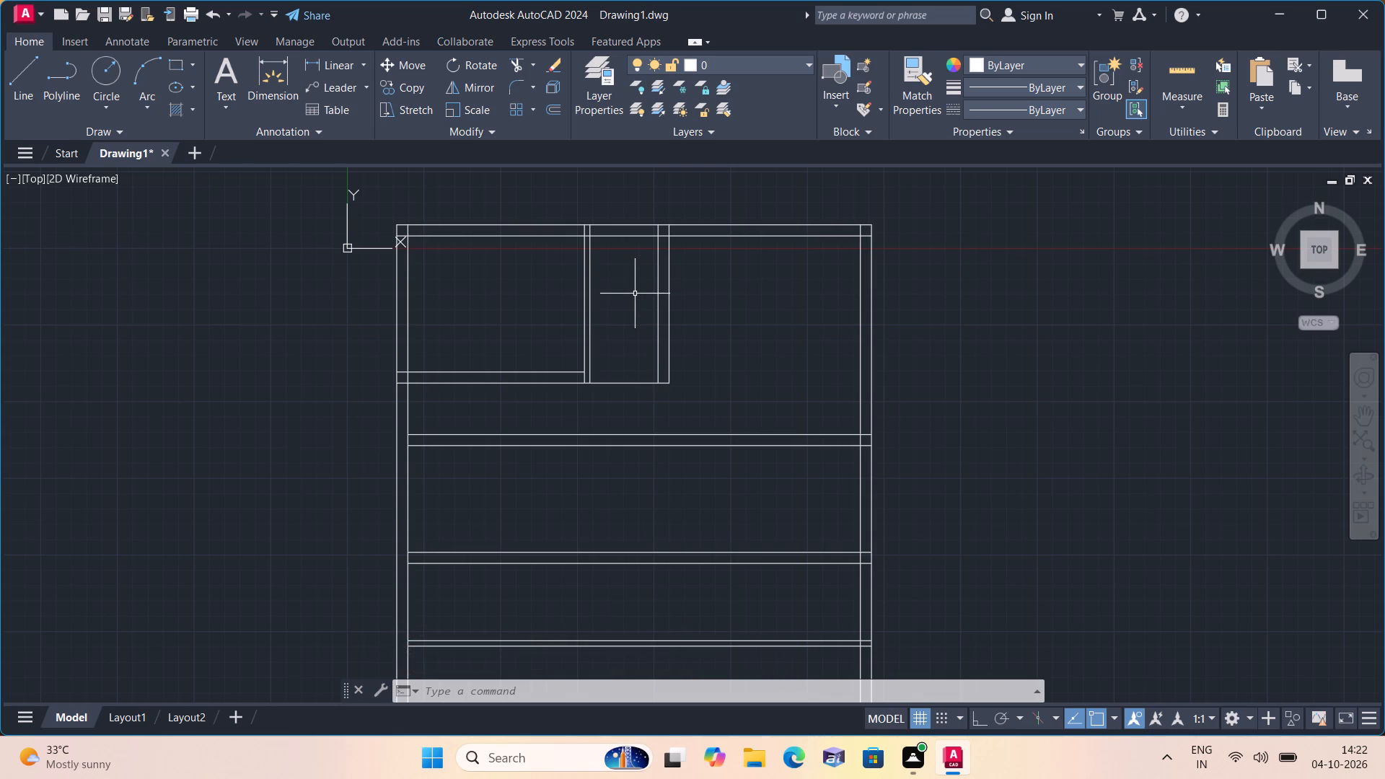
Offset the inner face of the right exterior wall 13' to the left.
{"action": "scroll", "coordinate": [635, 294], "scroll_direction": "down", "scroll_amount": 1}
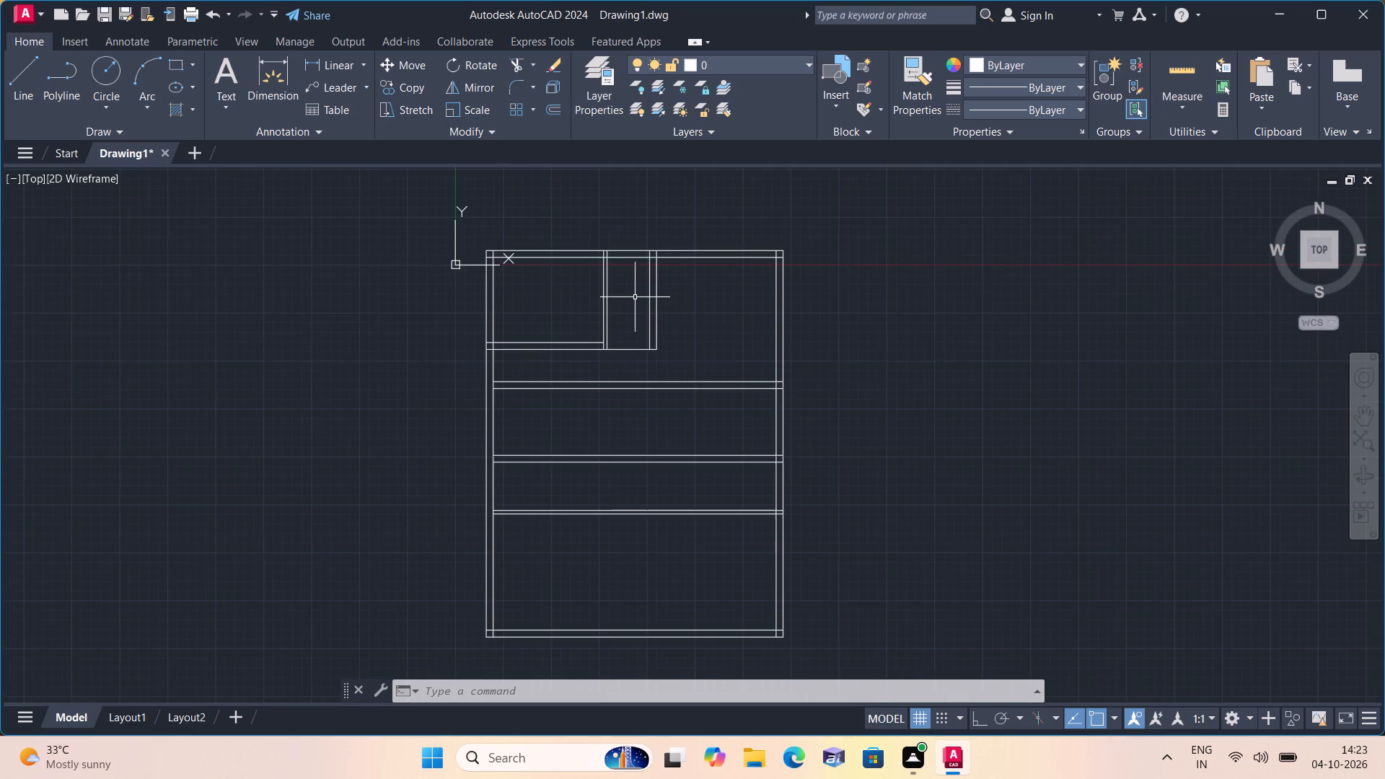
{"action": "scroll", "coordinate": [653, 326], "scroll_direction": "down", "scroll_amount": 2}
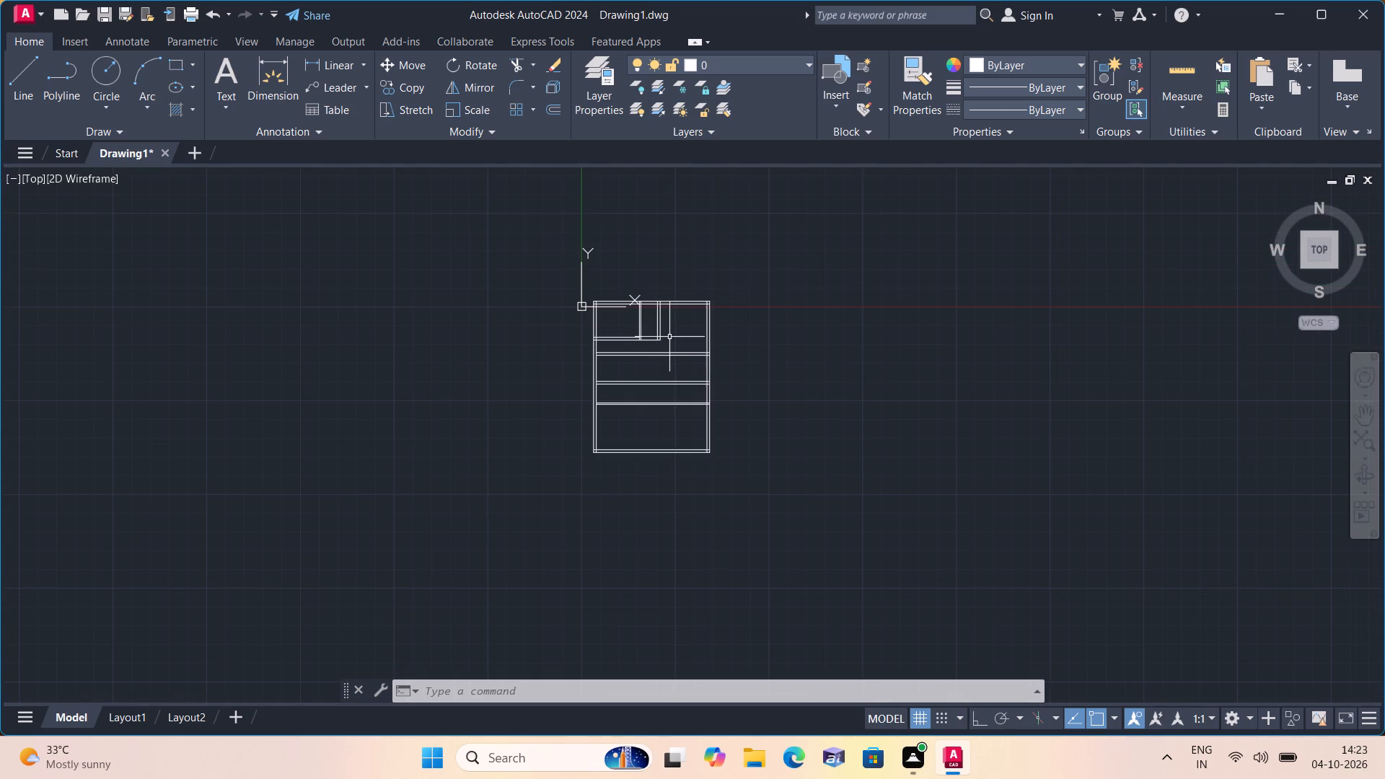
{"action": "scroll", "coordinate": [669, 337], "scroll_direction": "up", "scroll_amount": 1}
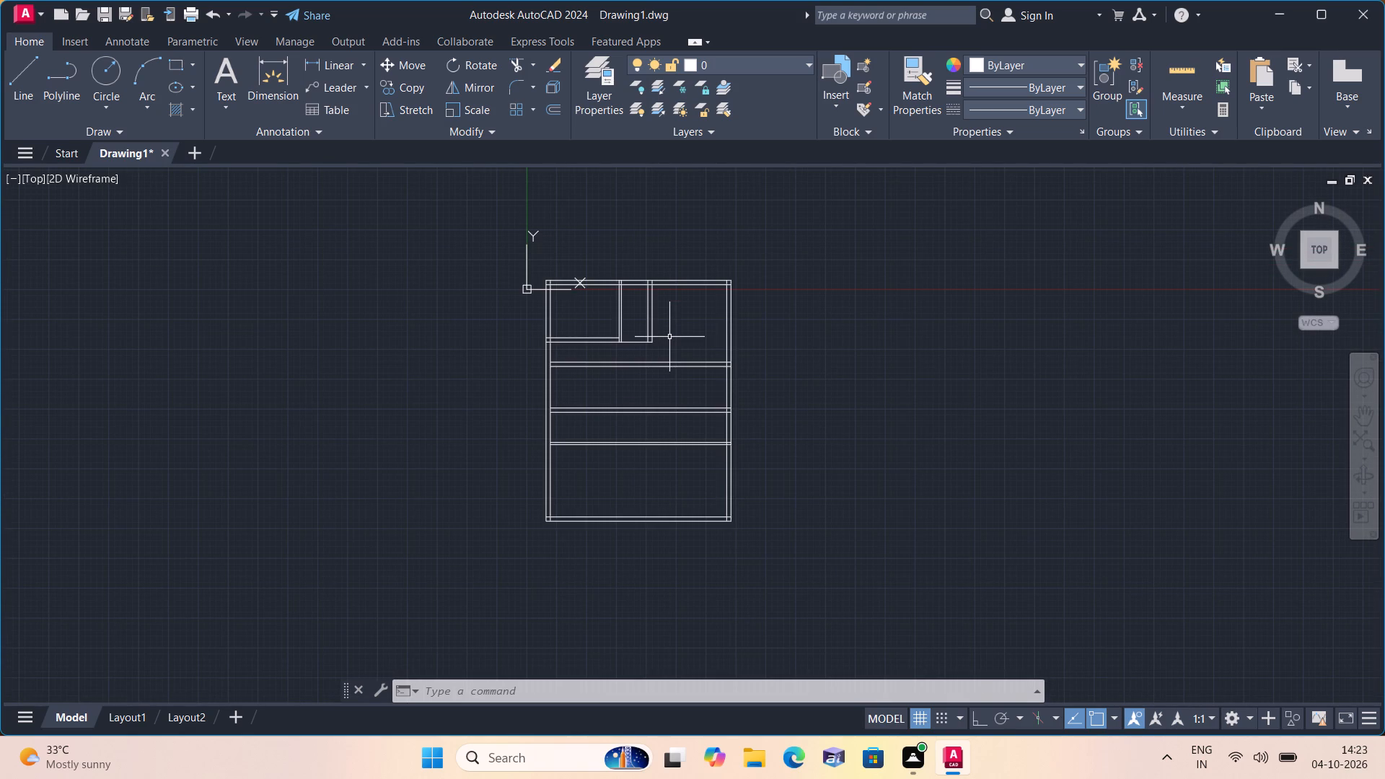
{"action": "middle_click_drag", "start_coordinate": [732, 386], "coordinate": [814, 340]}
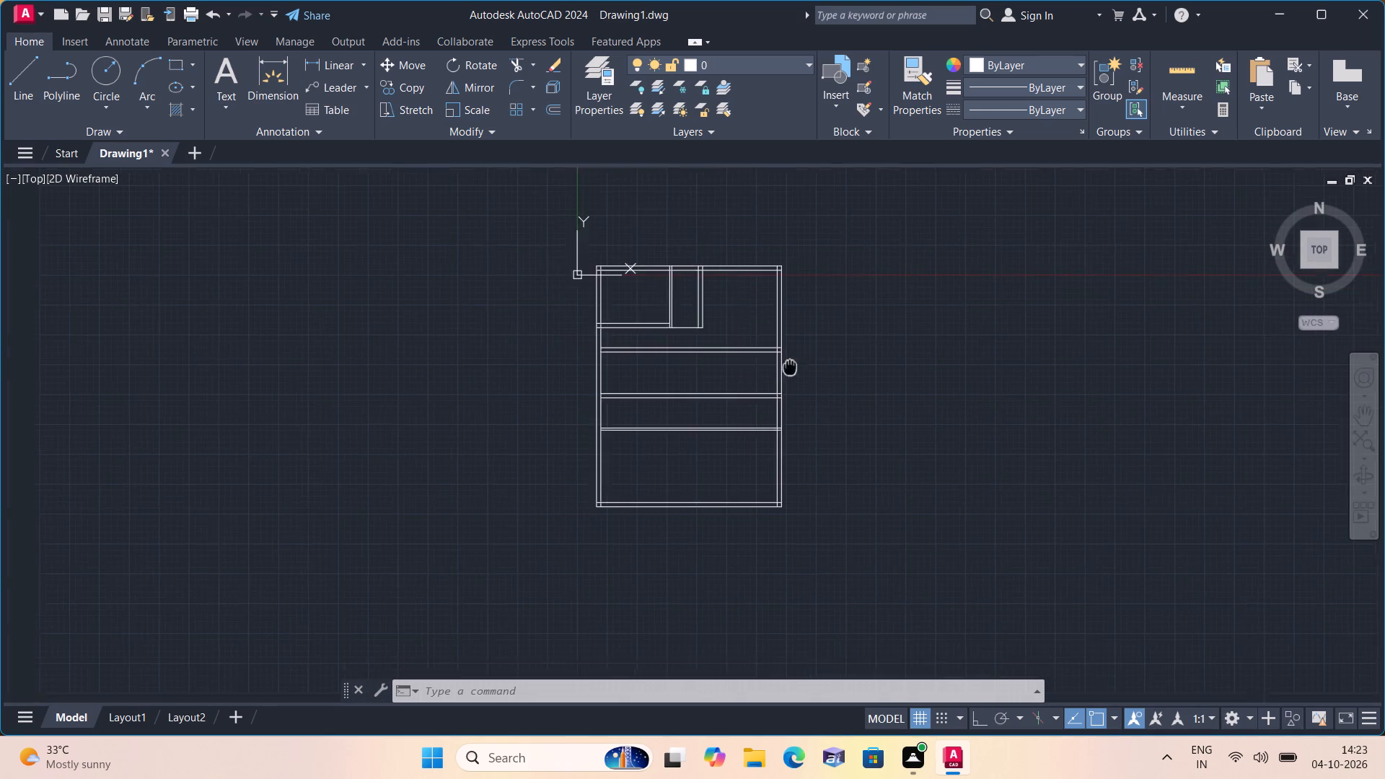
{"action": "middle_click_drag", "start_coordinate": [814, 340], "coordinate": [817, 334]}
{"action": "scroll", "coordinate": [828, 318], "scroll_direction": "up", "scroll_amount": 1}
{"action": "type", "text": "off"}
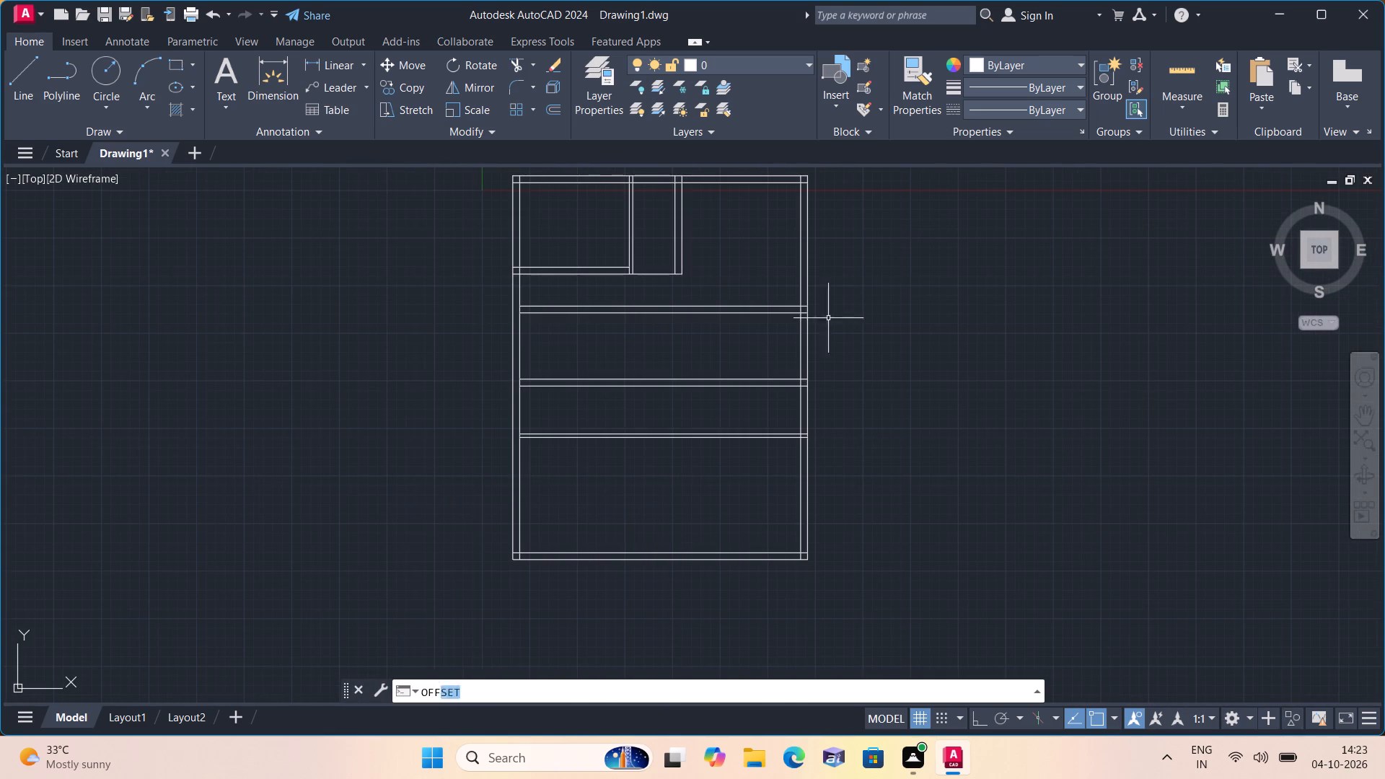
{"action": "key", "text": "space"}
{"action": "type", "text": "13'"}
{"action": "key", "text": "space"}
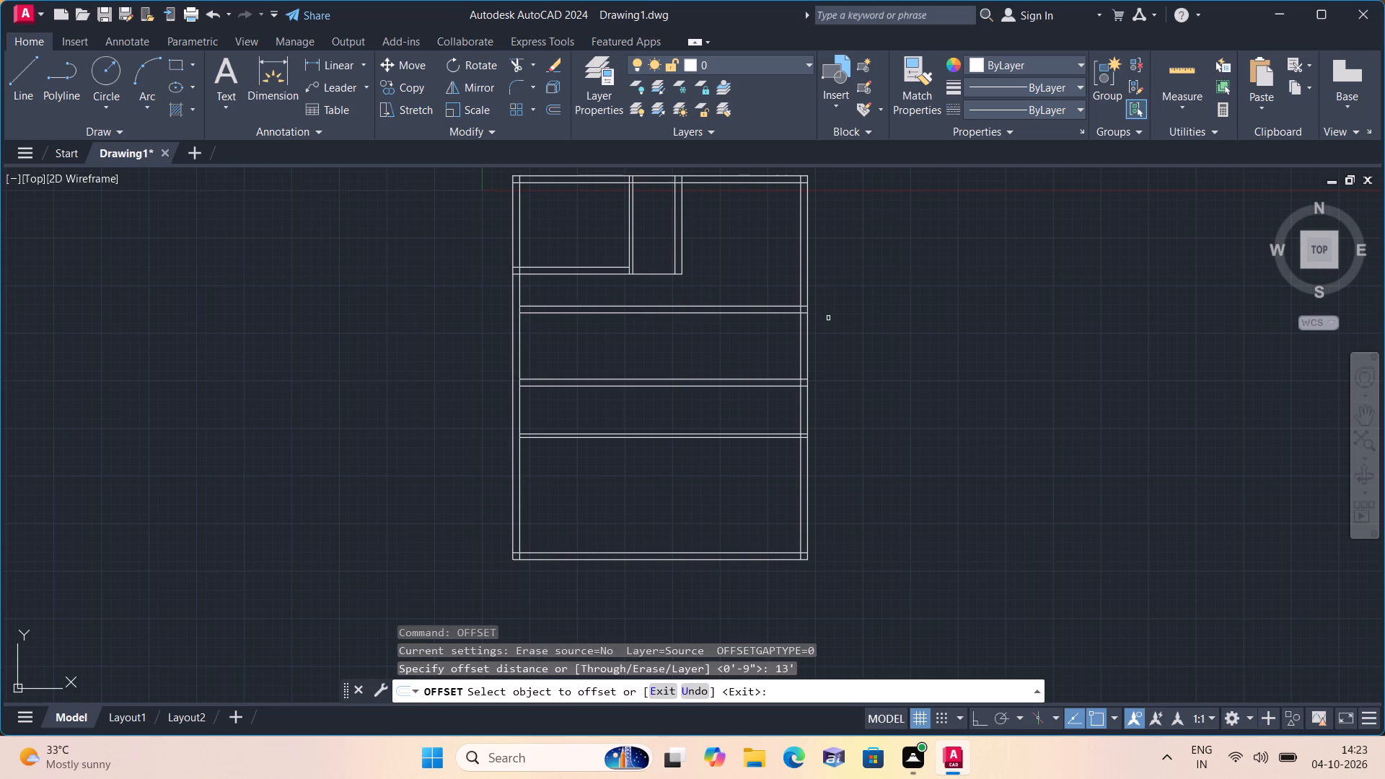
{"action": "left_click", "coordinate": [801, 418]}
{"action": "left_click", "coordinate": [731, 418]}
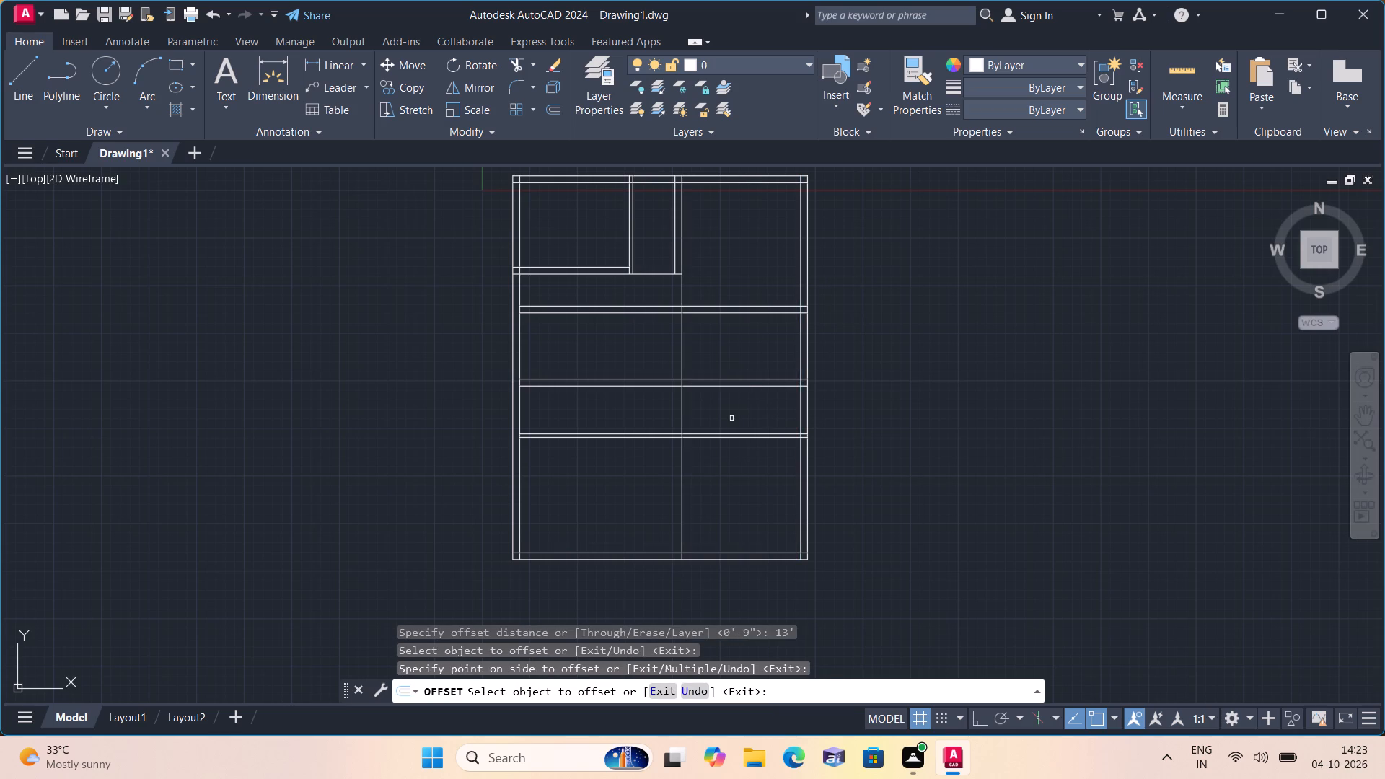
{"action": "key", "text": "space"}
Offset the new full-height vertical line 9" to the left to form a vertical interior wall.
{"action": "key", "text": "space"}
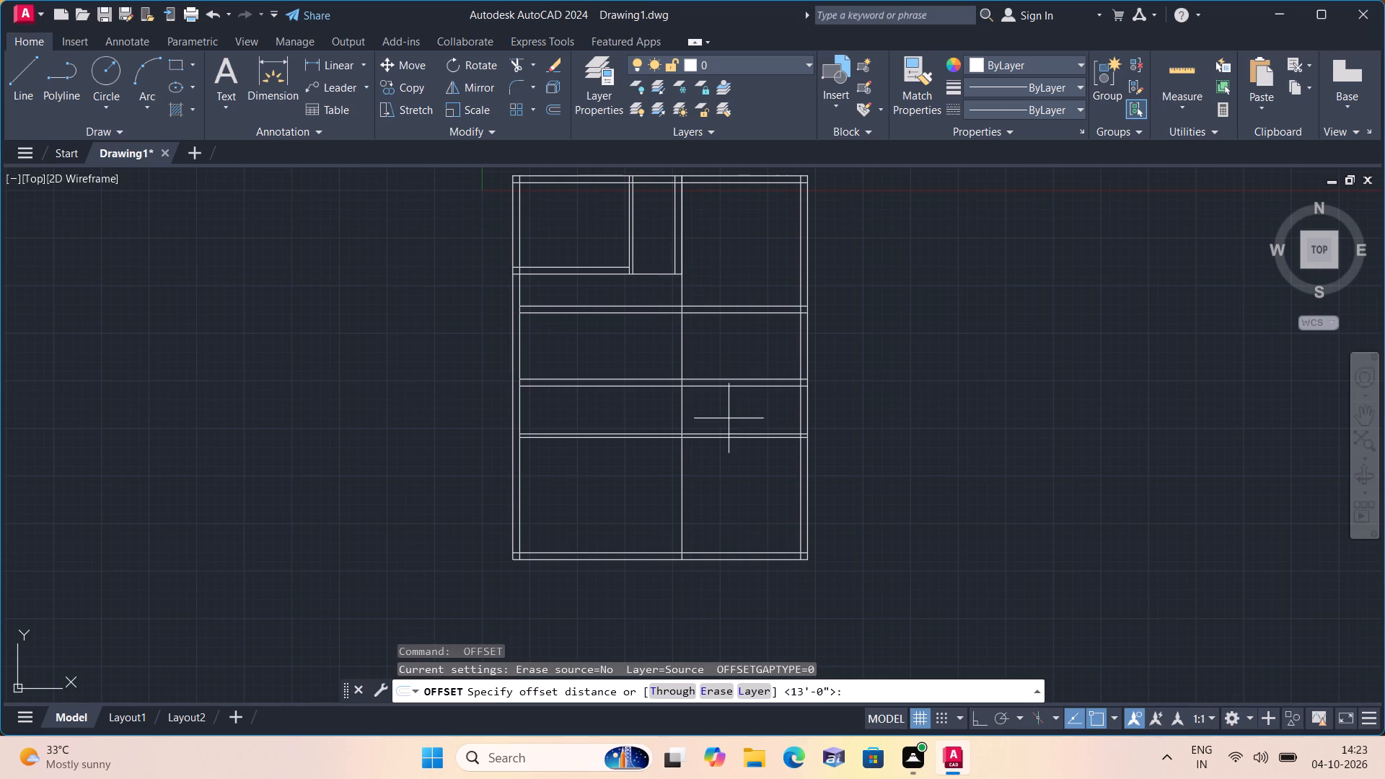
{"action": "type", "text": "9\""}
{"action": "key", "text": "space"}
{"action": "left_click", "coordinate": [685, 419]}
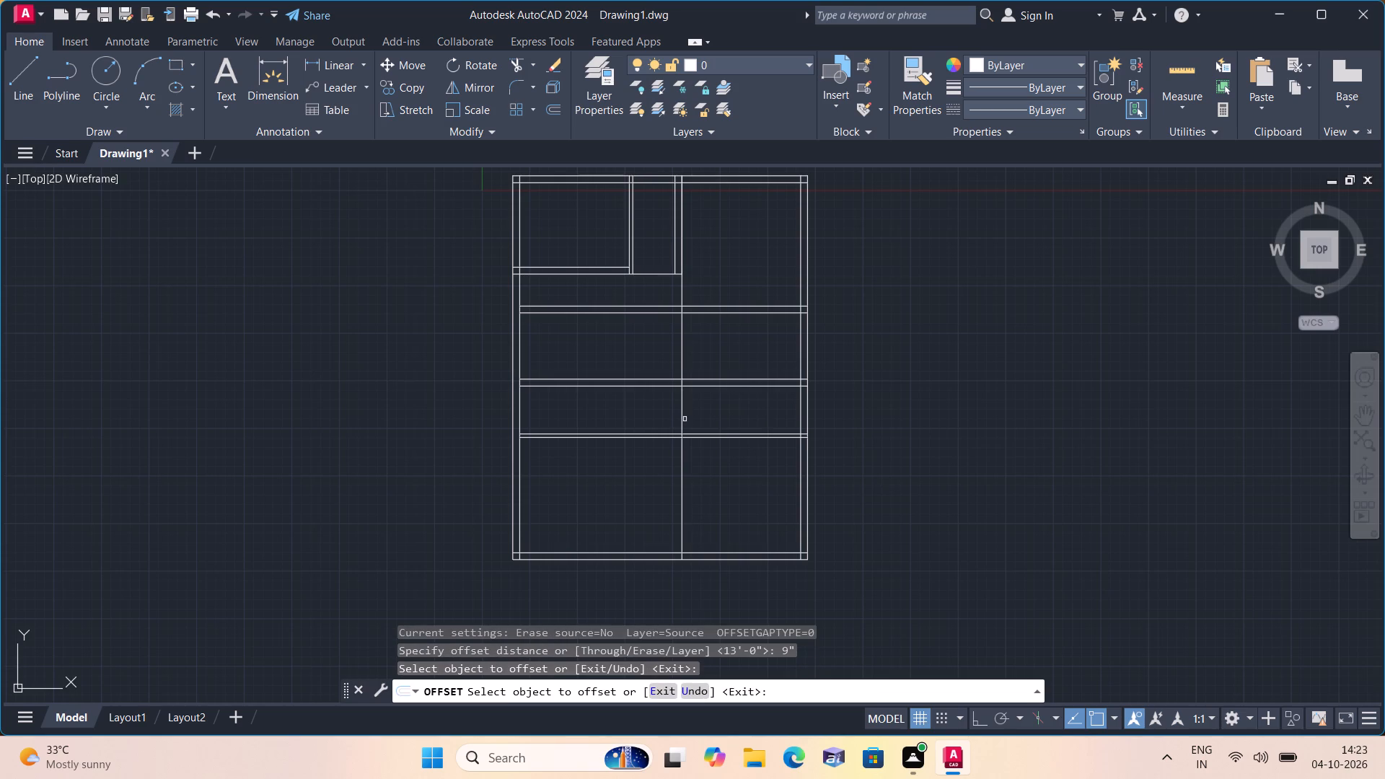
{"action": "left_click", "coordinate": [681, 418]}
{"action": "left_click", "coordinate": [613, 412]}
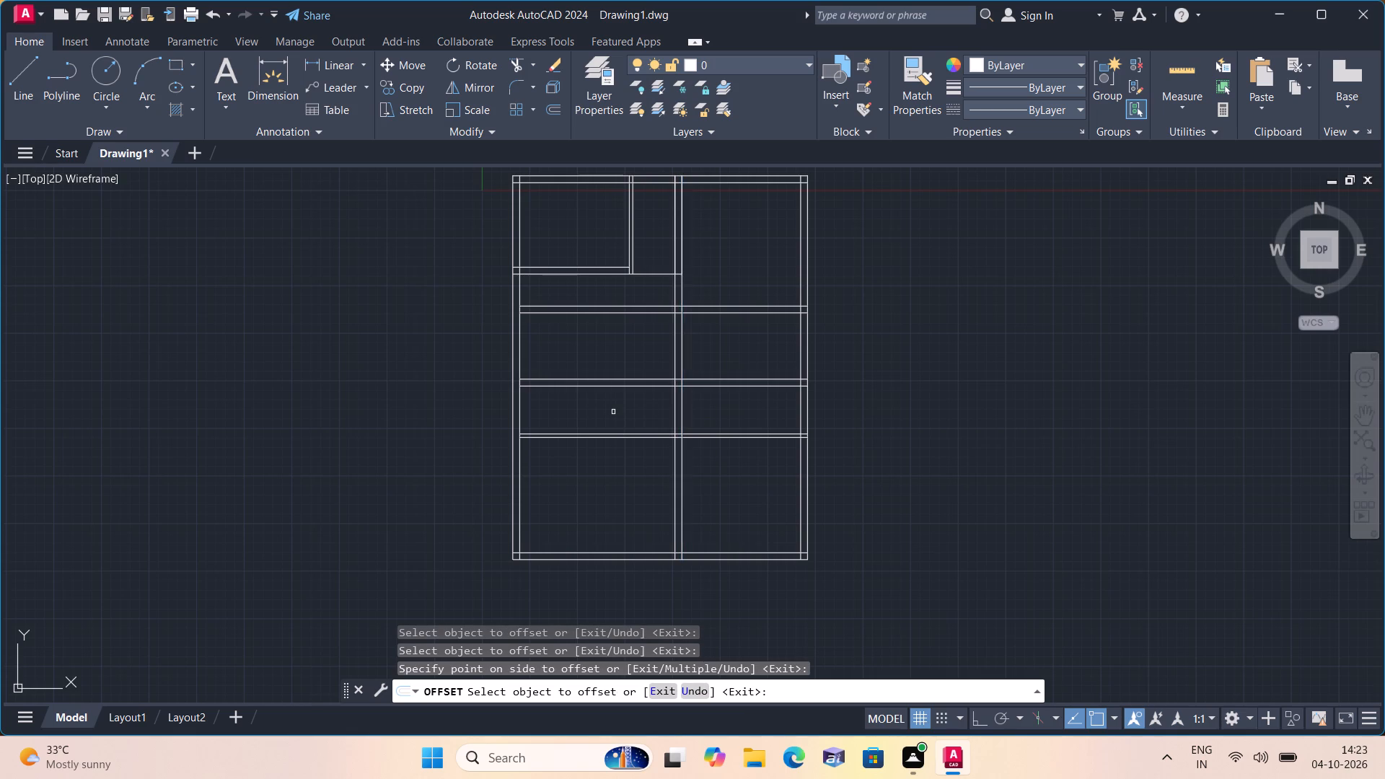
{"action": "key", "text": "Escape"}
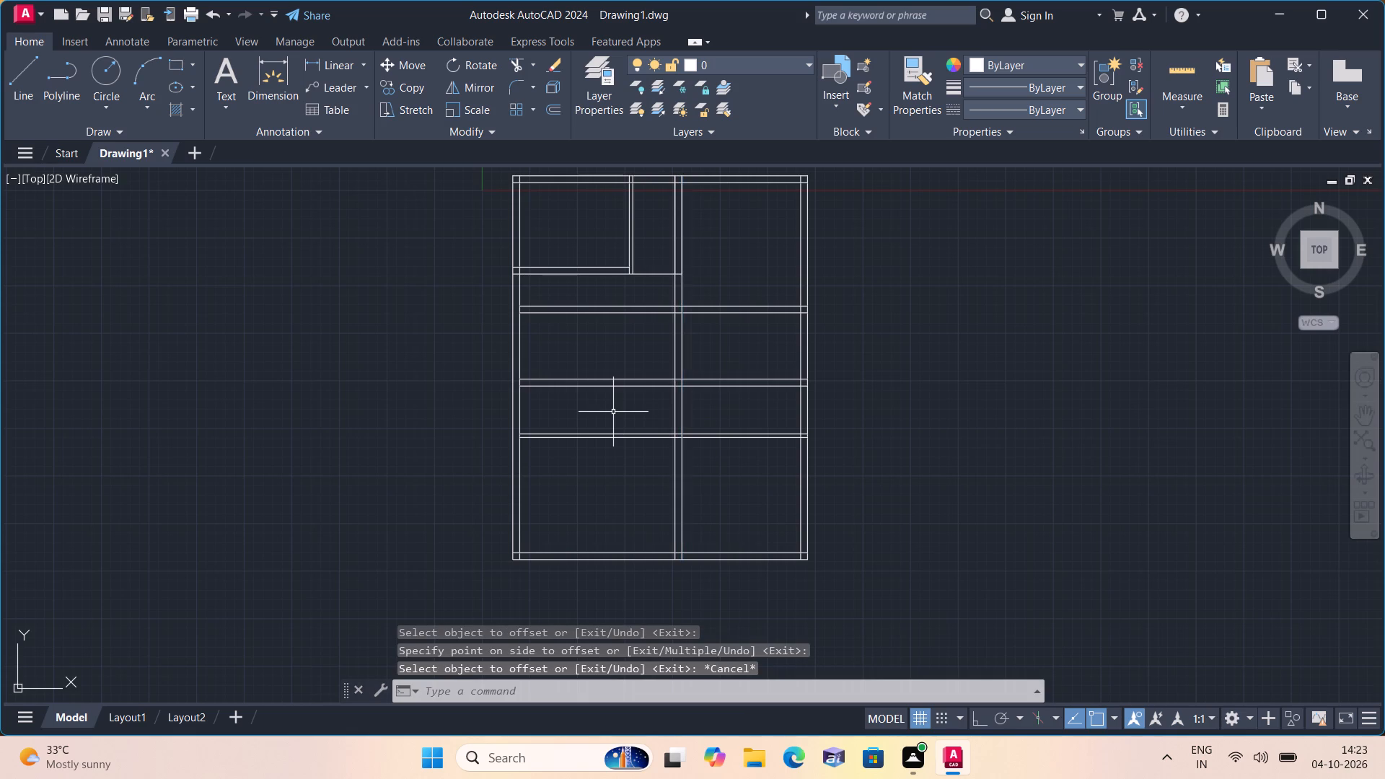
Trim both new vertical wall lines between the small top room's bottom wall and the first full-width horizontal wall.
{"action": "type", "text": "tr"}
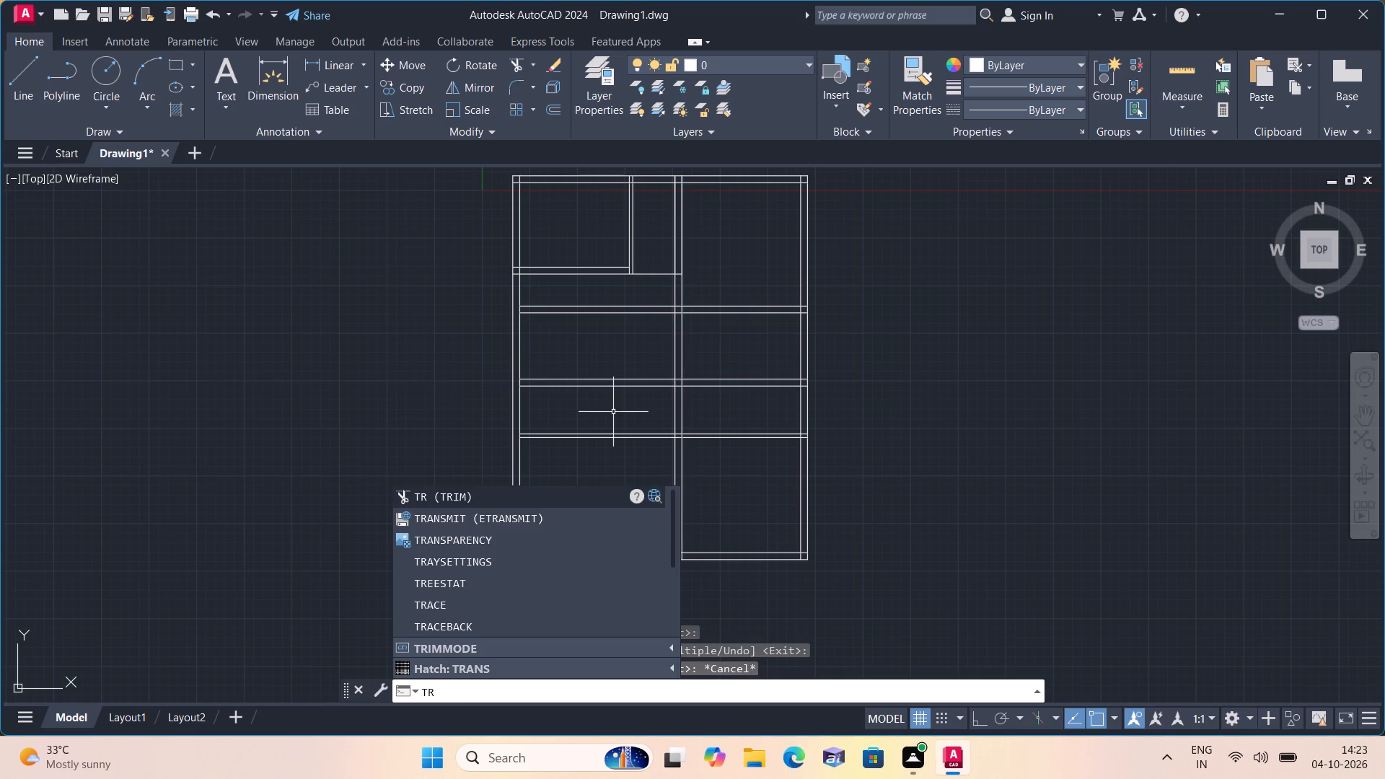
{"action": "type", "text": "im"}
{"action": "key", "text": "space"}
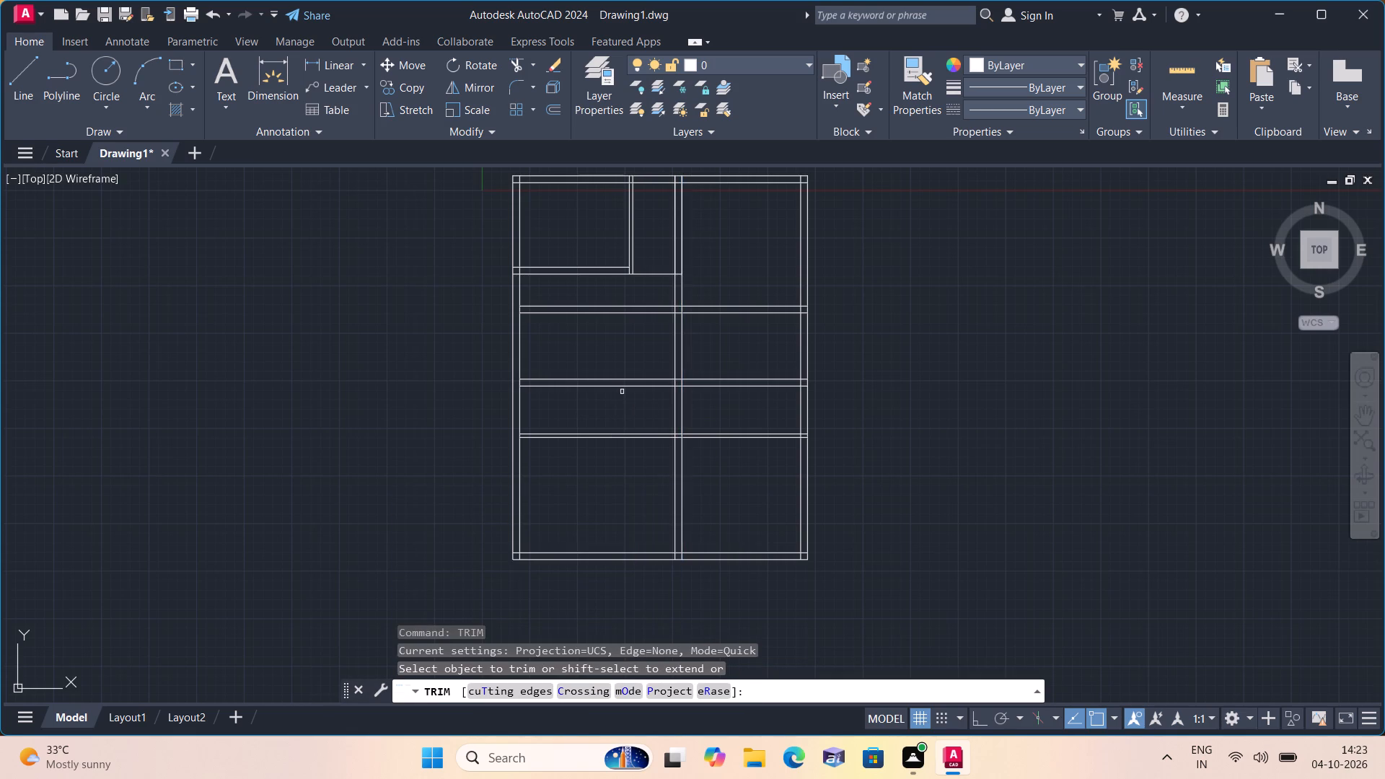
{"action": "scroll", "coordinate": [739, 343], "scroll_direction": "up", "scroll_amount": 1}
{"action": "middle_click_drag", "start_coordinate": [736, 343], "coordinate": [736, 379]}
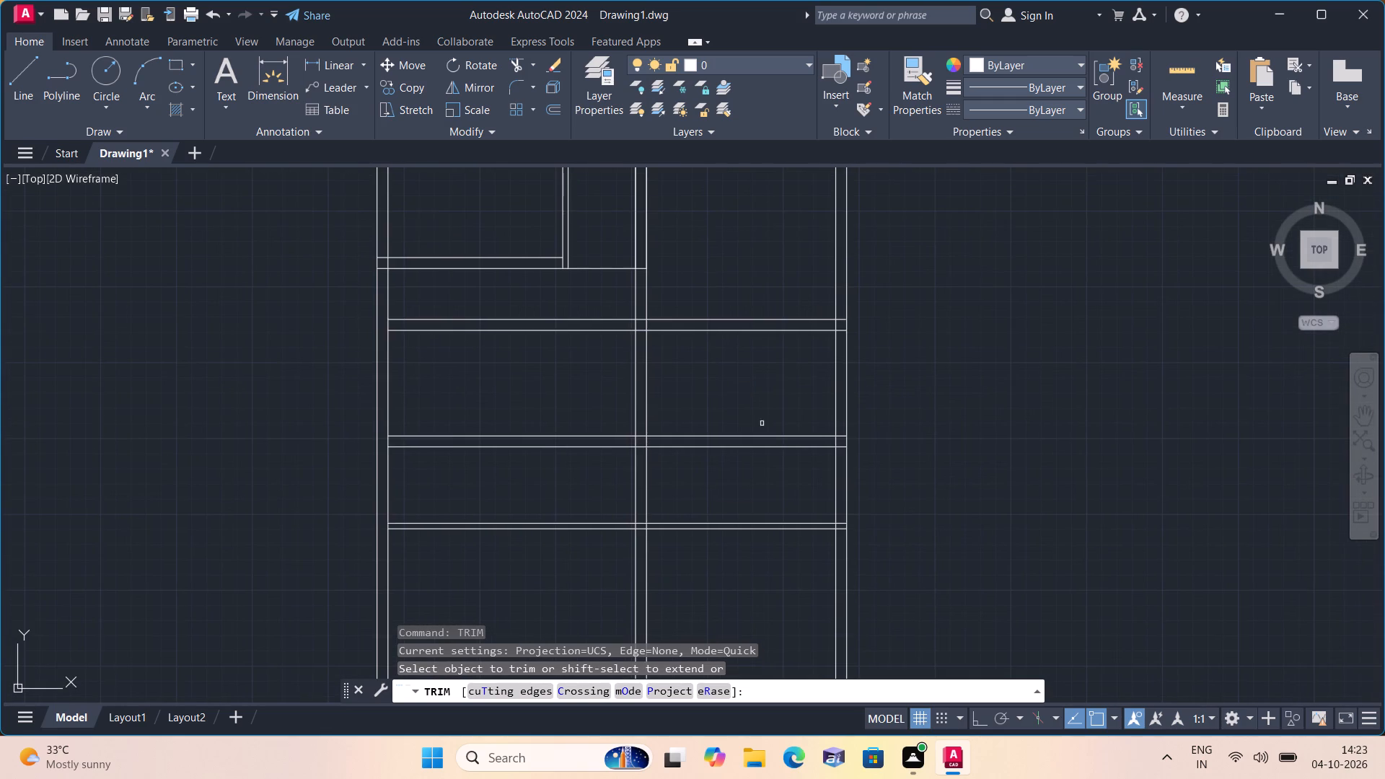
{"action": "left_click", "coordinate": [627, 296]}
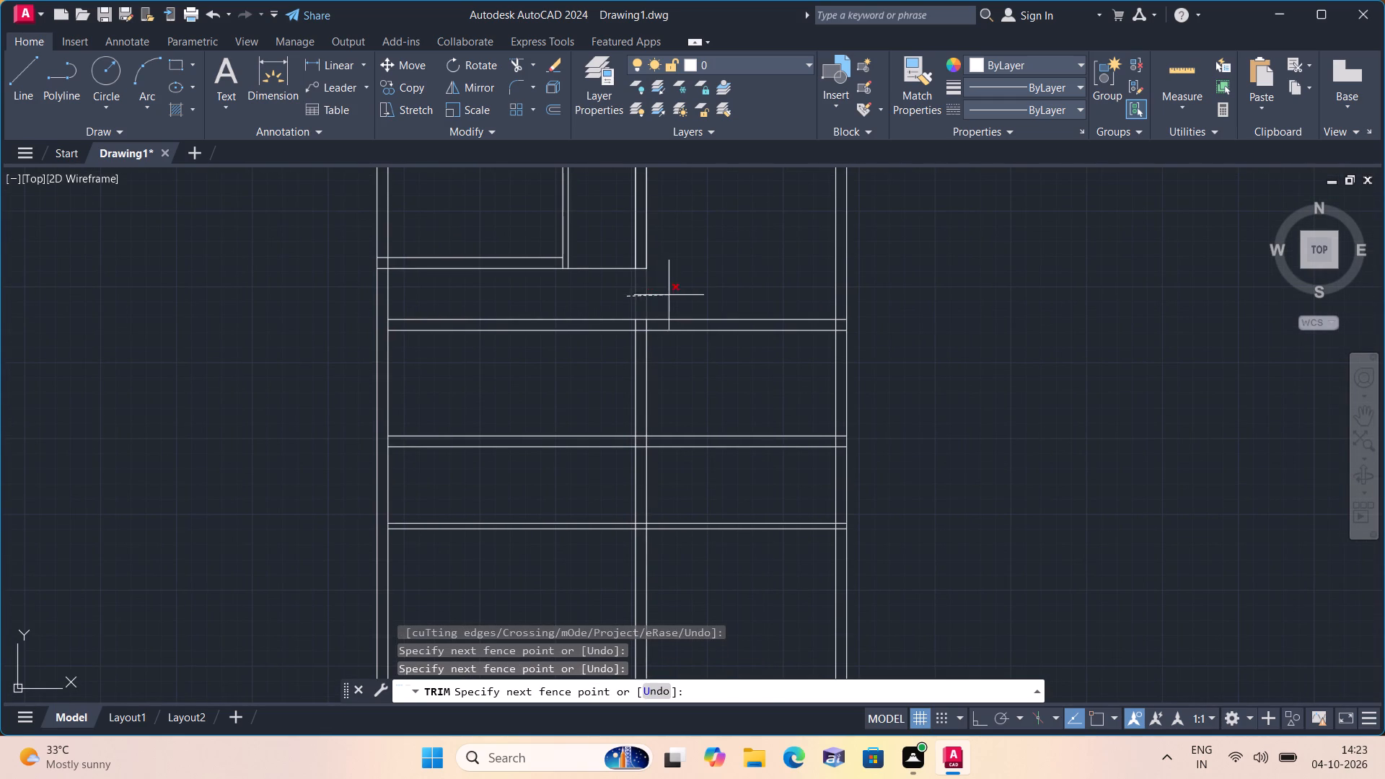
{"action": "left_click", "coordinate": [691, 295]}
{"action": "key", "text": "space"}
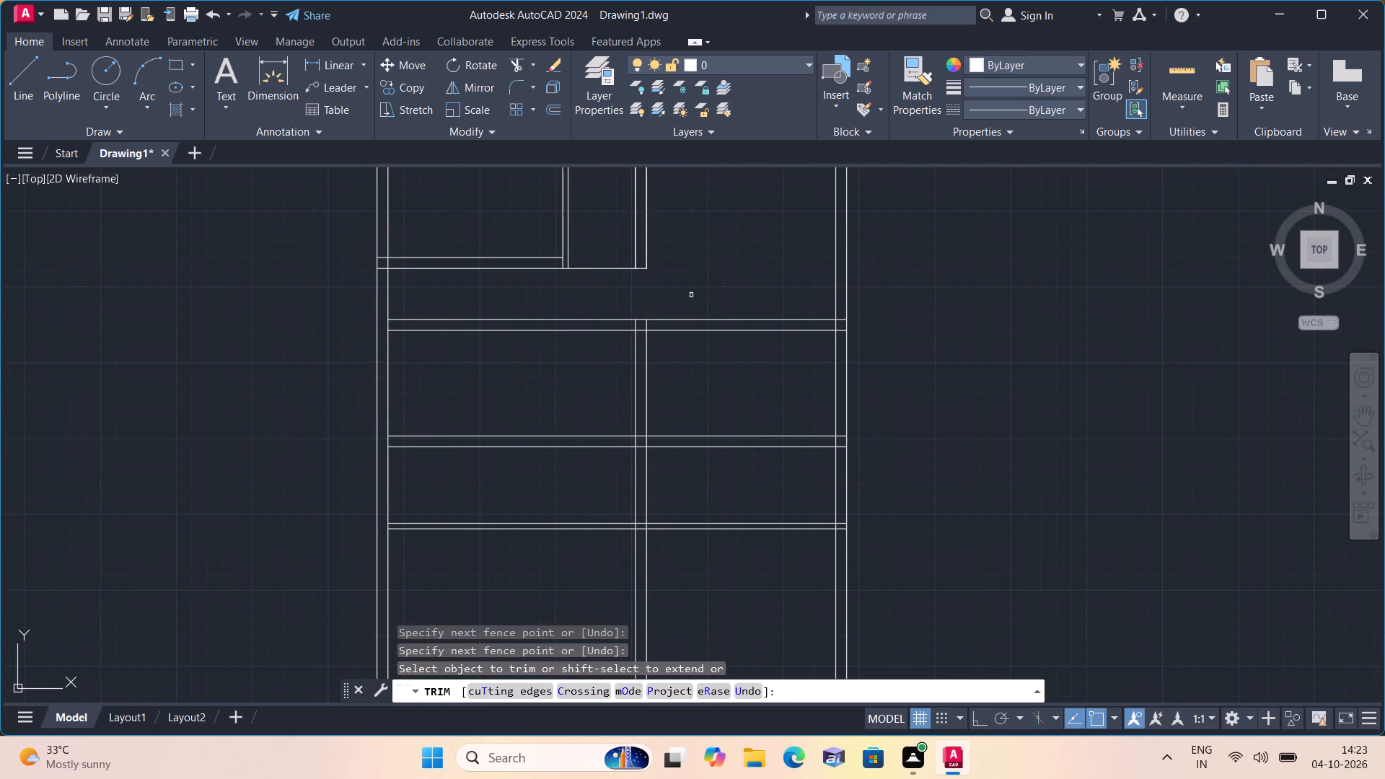
Erase the two leftover vertical line pieces that overlap the small top room's right wall.
{"action": "scroll", "coordinate": [668, 219], "scroll_direction": "up", "scroll_amount": 2}
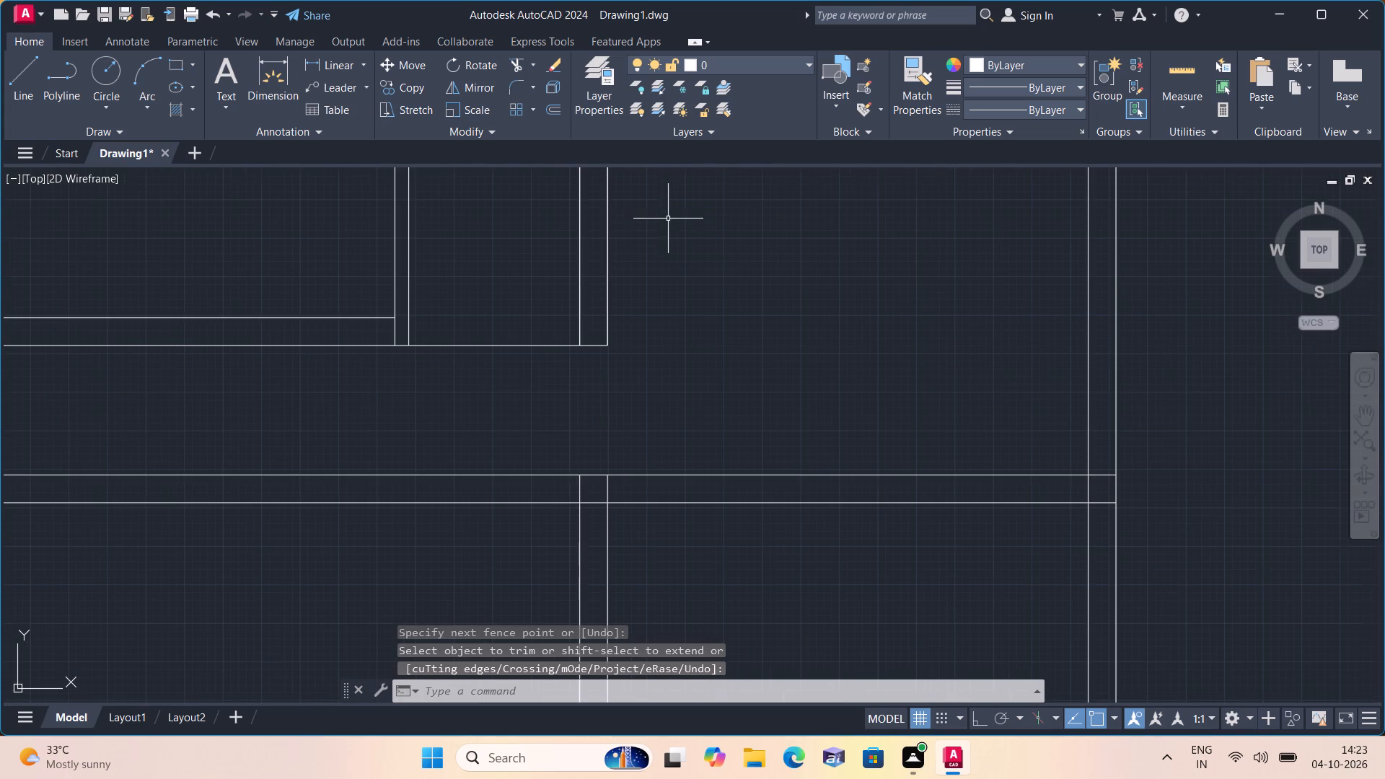
{"action": "left_click", "coordinate": [610, 222]}
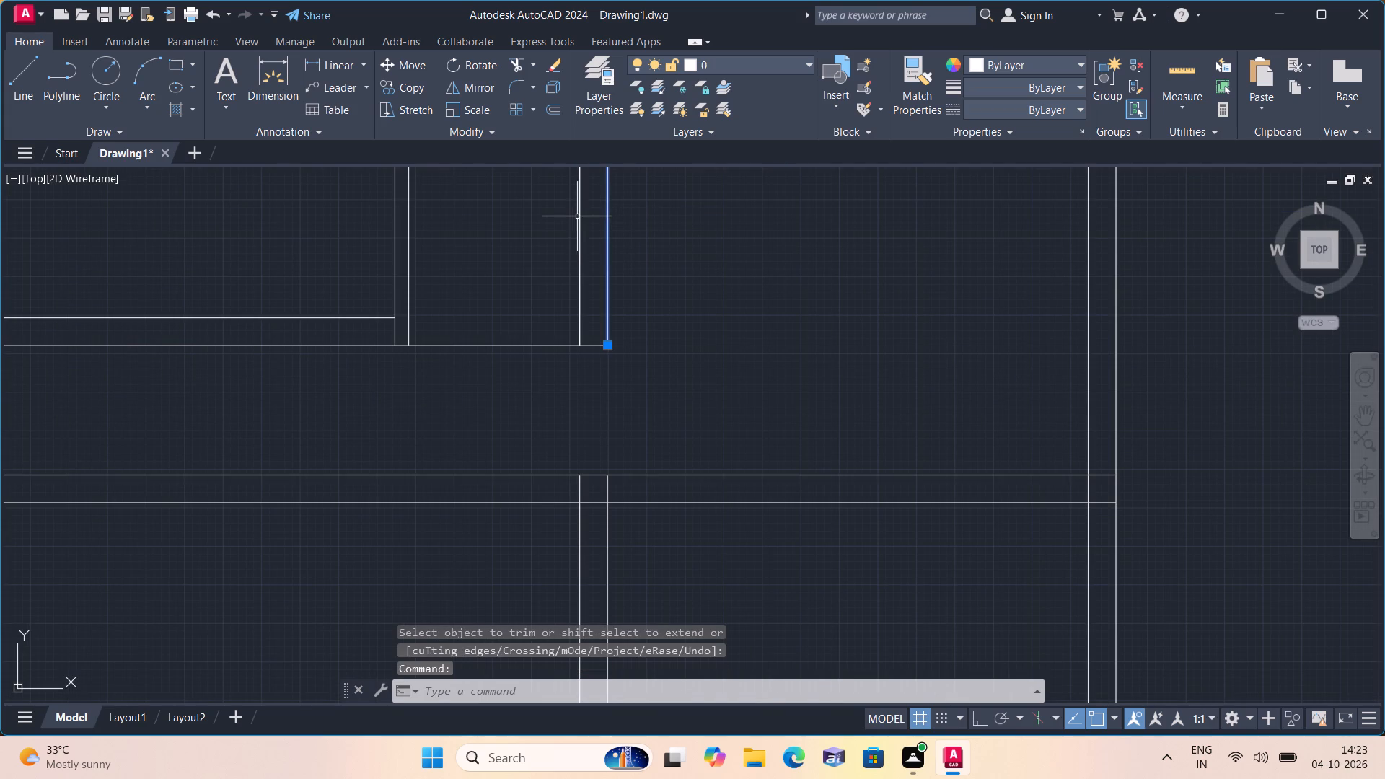
{"action": "left_click", "coordinate": [579, 216]}
{"action": "key", "text": "Delete"}
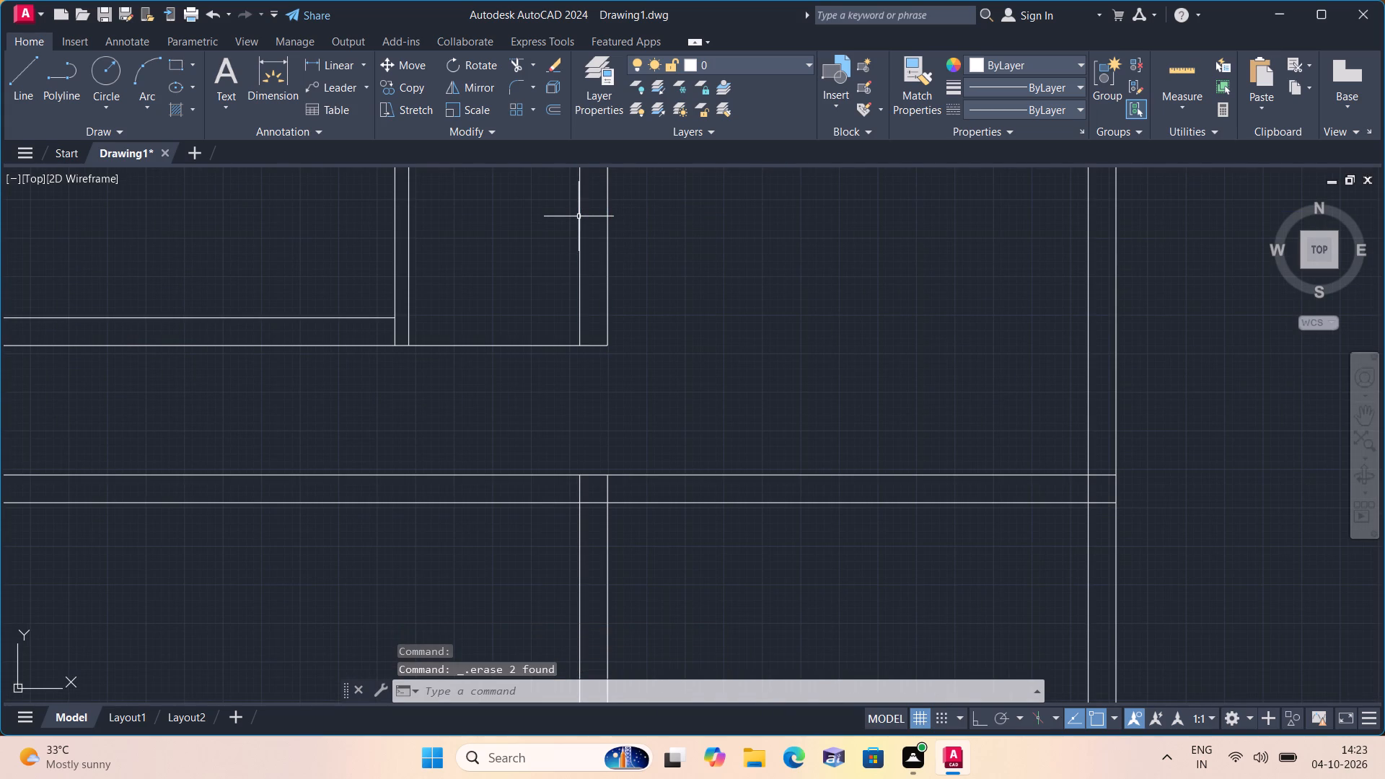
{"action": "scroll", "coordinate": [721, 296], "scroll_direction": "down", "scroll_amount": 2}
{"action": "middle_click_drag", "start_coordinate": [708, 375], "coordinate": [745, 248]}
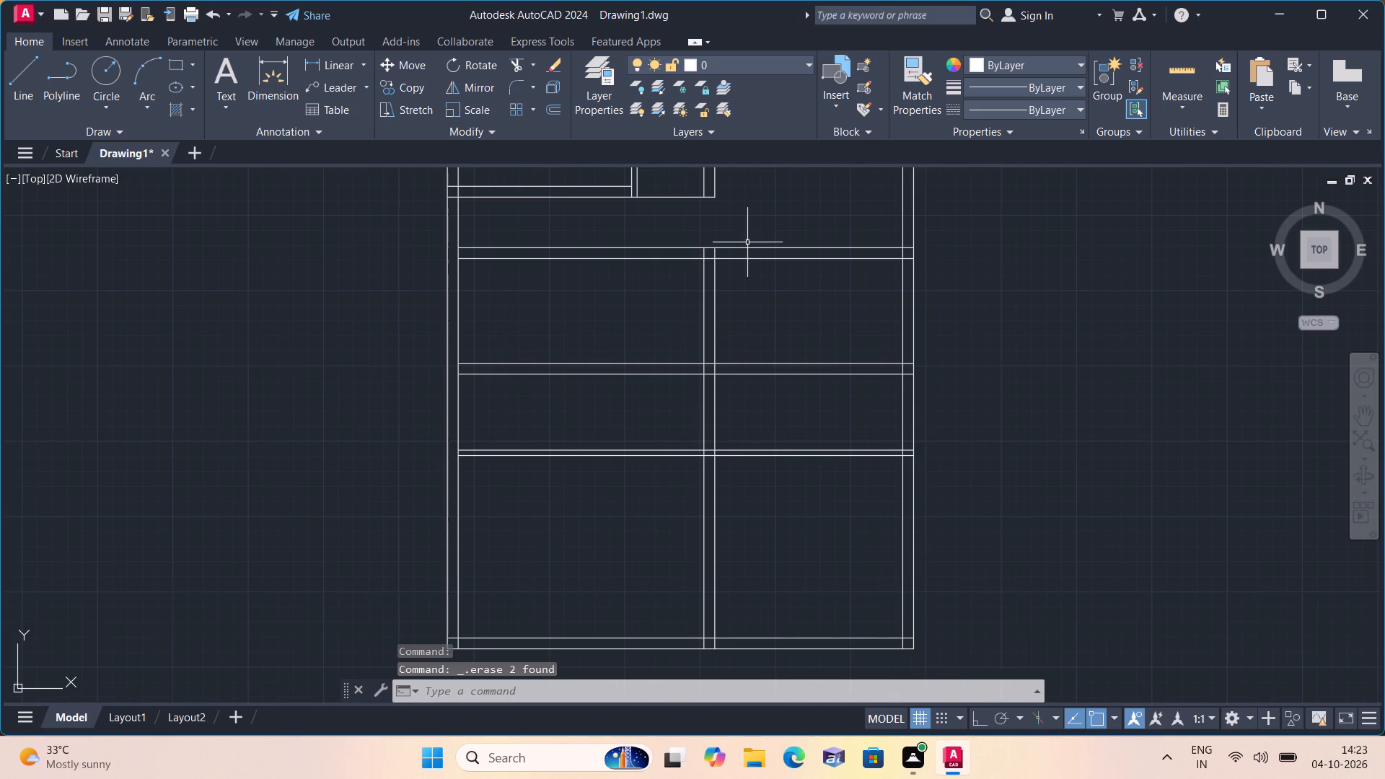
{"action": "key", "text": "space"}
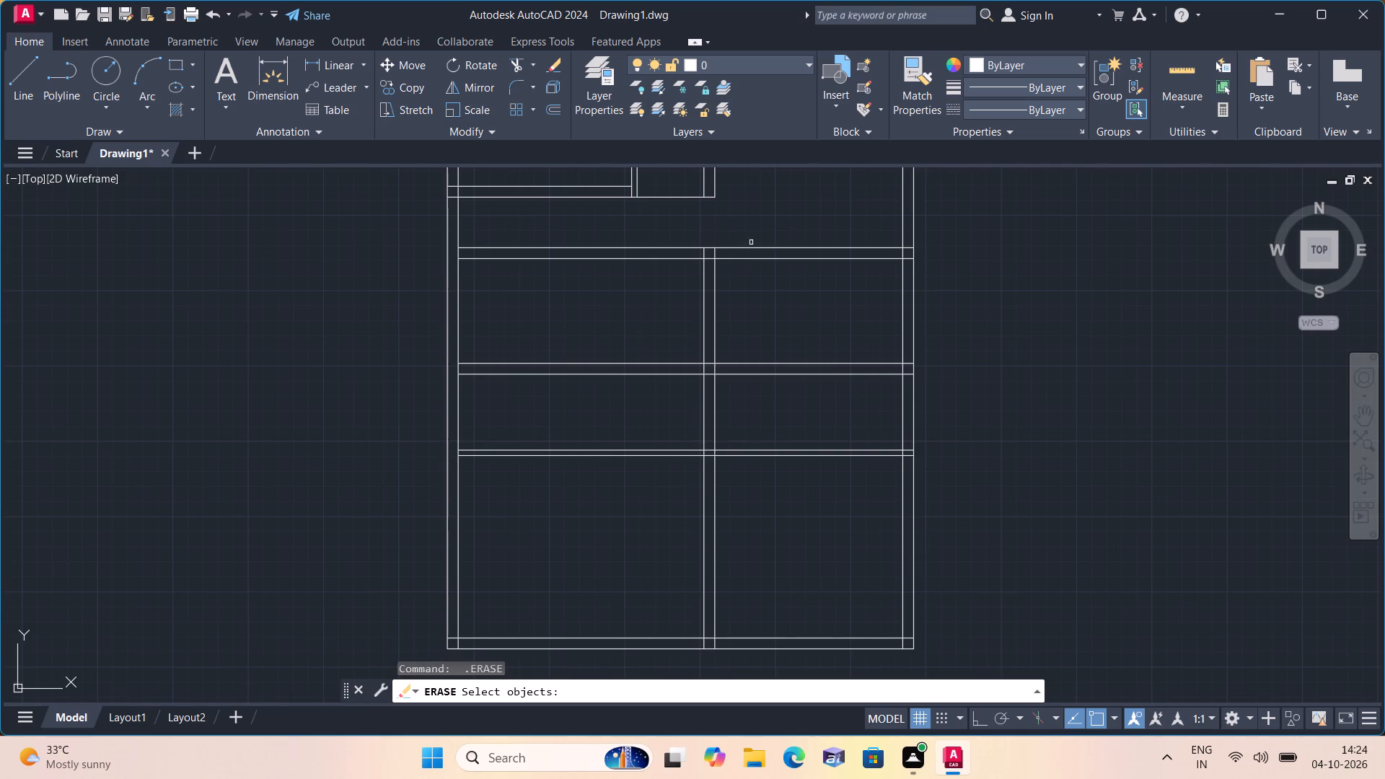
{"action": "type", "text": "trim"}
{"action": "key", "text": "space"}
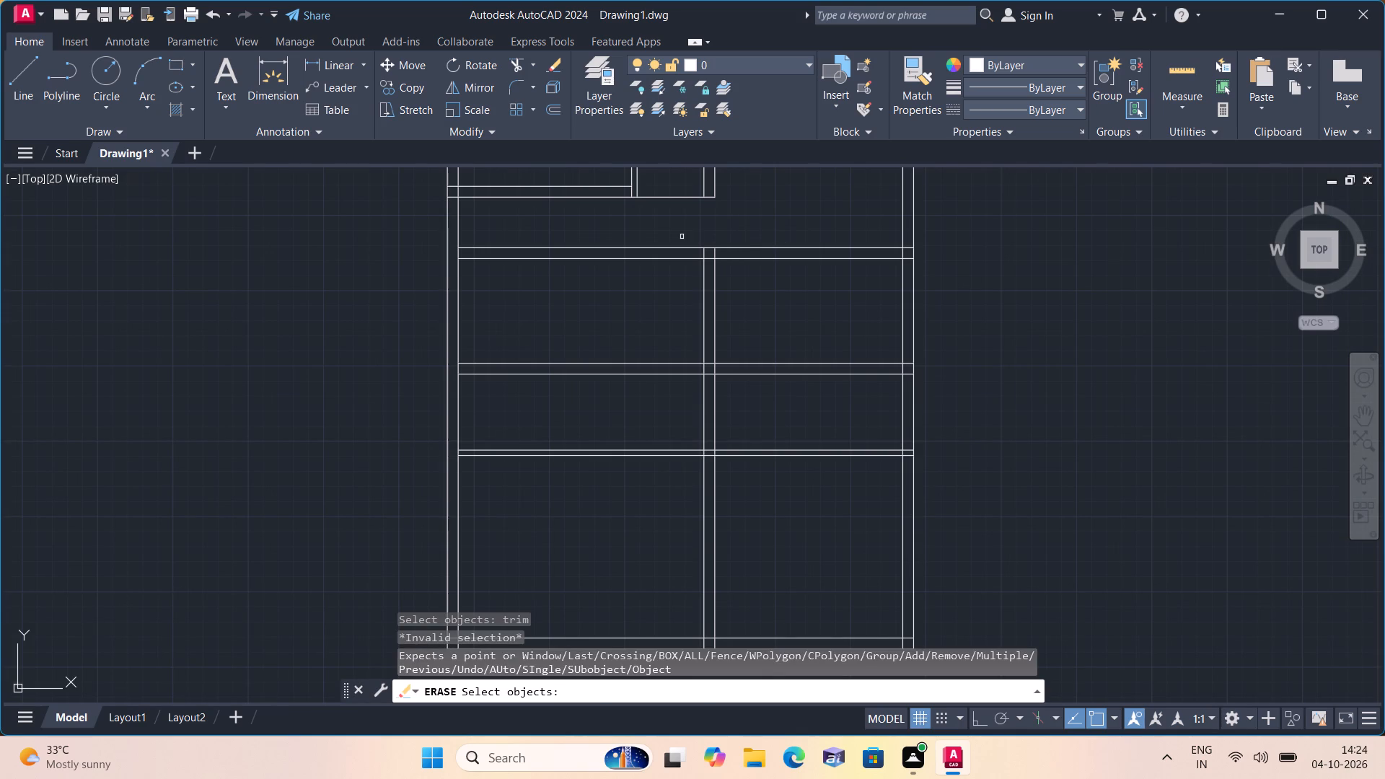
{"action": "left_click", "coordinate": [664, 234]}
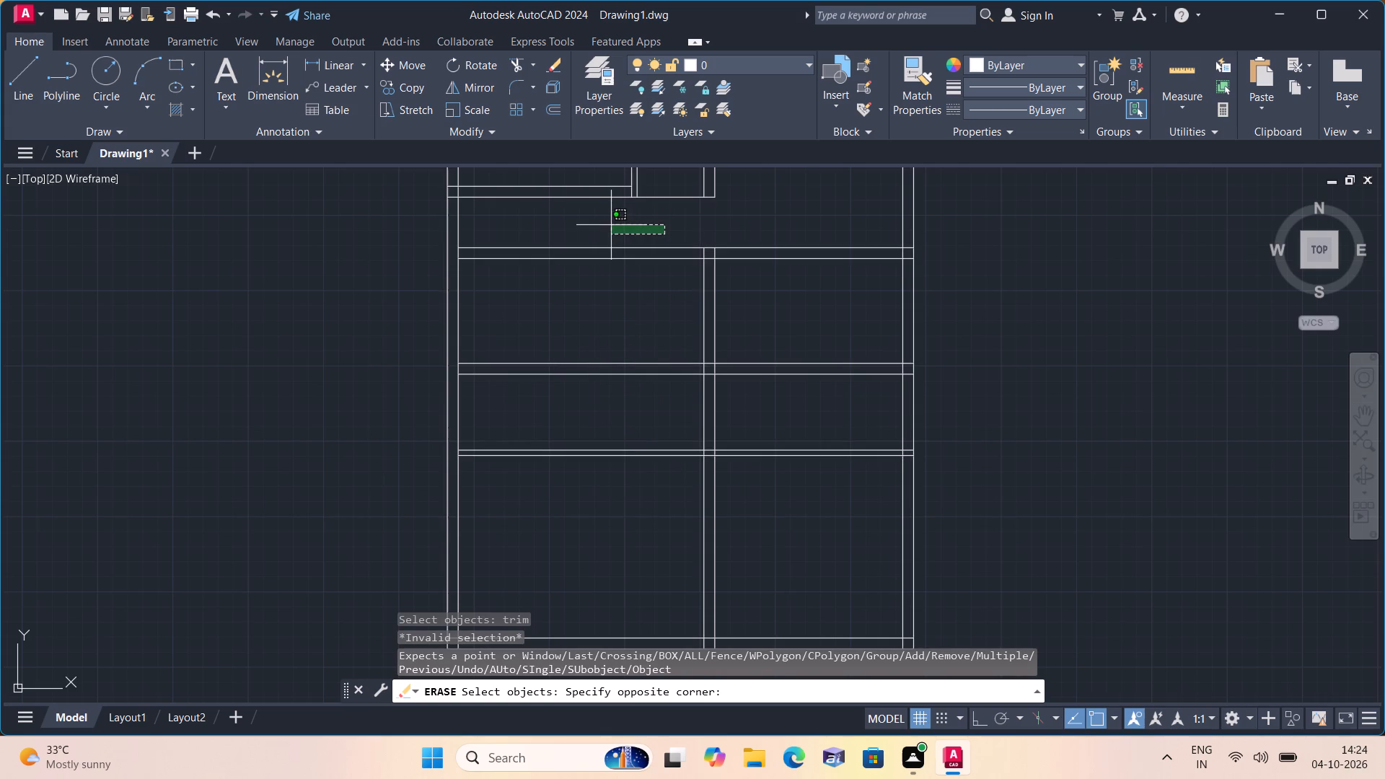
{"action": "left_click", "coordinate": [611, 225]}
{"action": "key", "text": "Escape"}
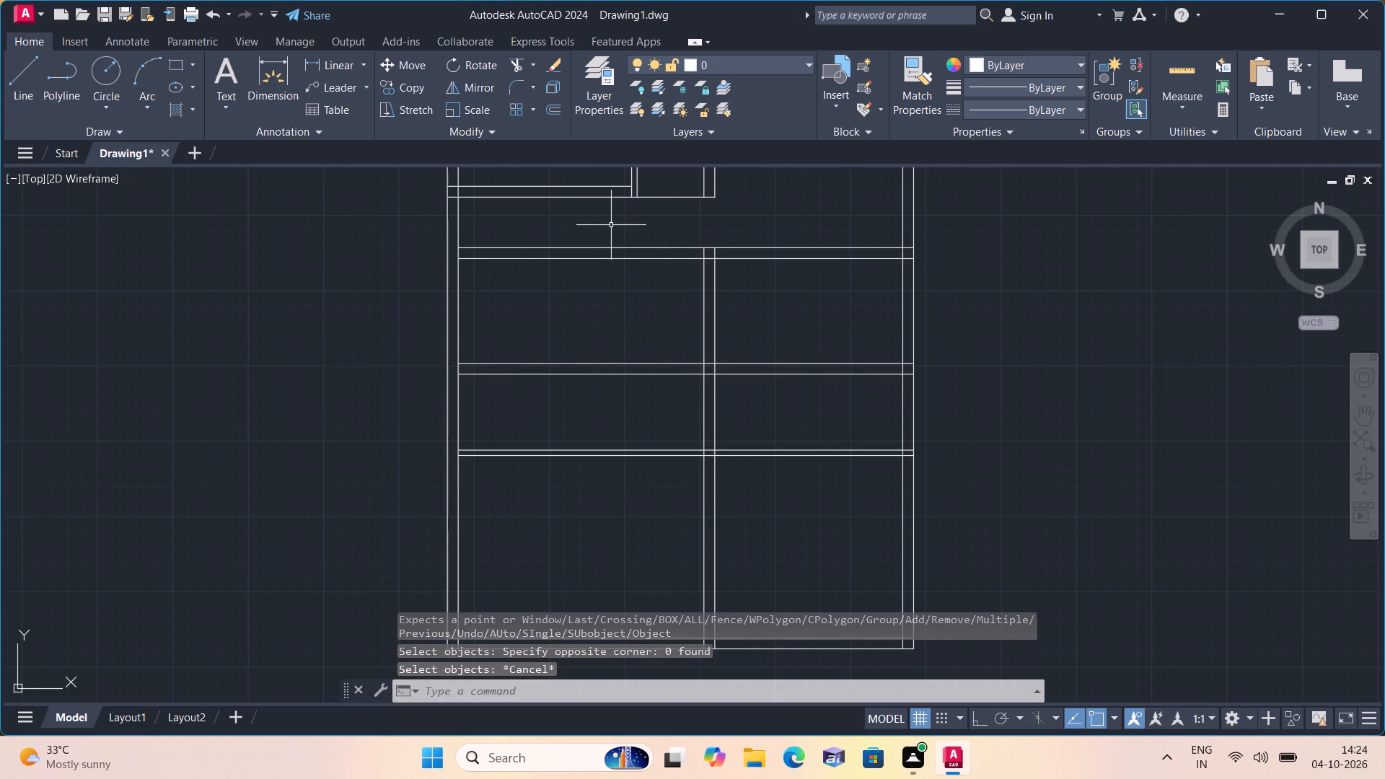
Trim away all three horizontal interior walls between the left exterior wall and the 9" vertical interior wall.
{"action": "type", "text": "trim"}
{"action": "key", "text": "space"}
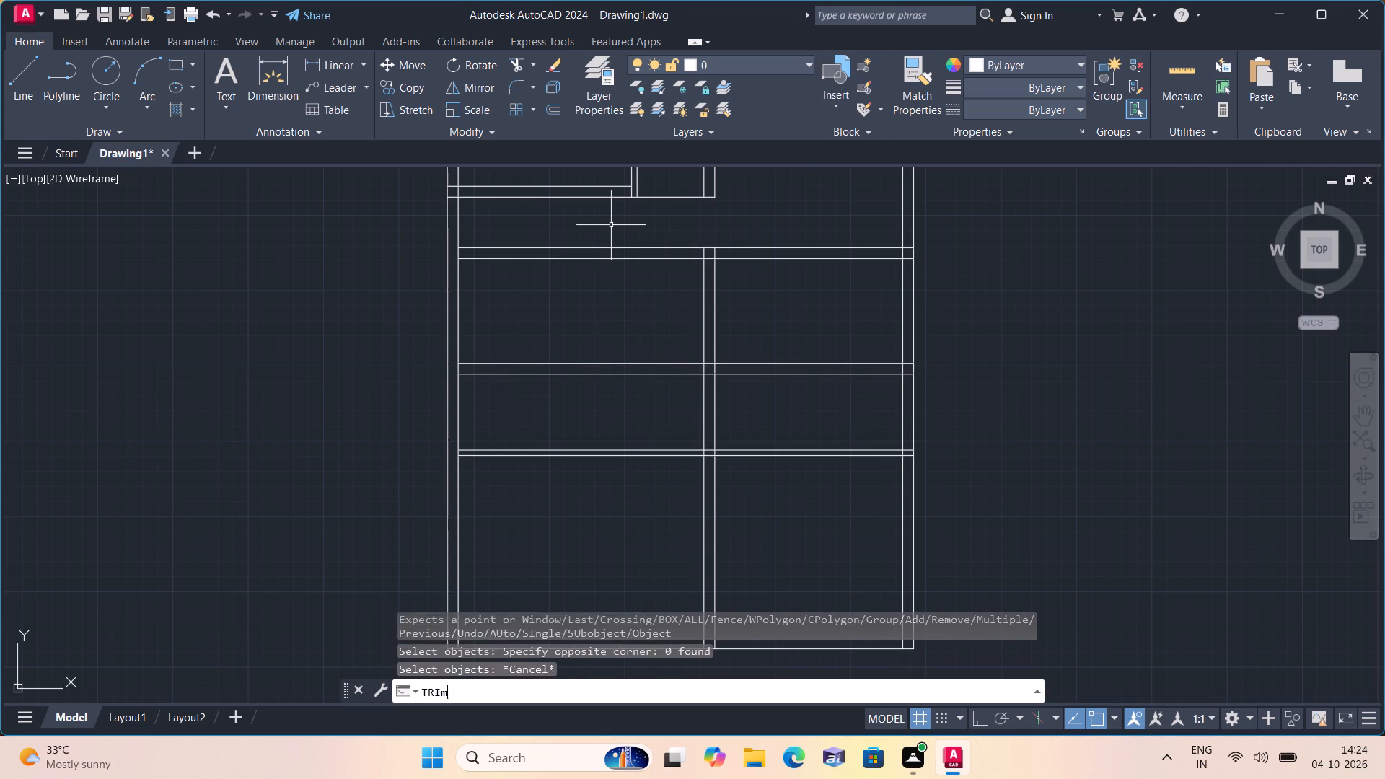
{"action": "left_click", "coordinate": [594, 228]}
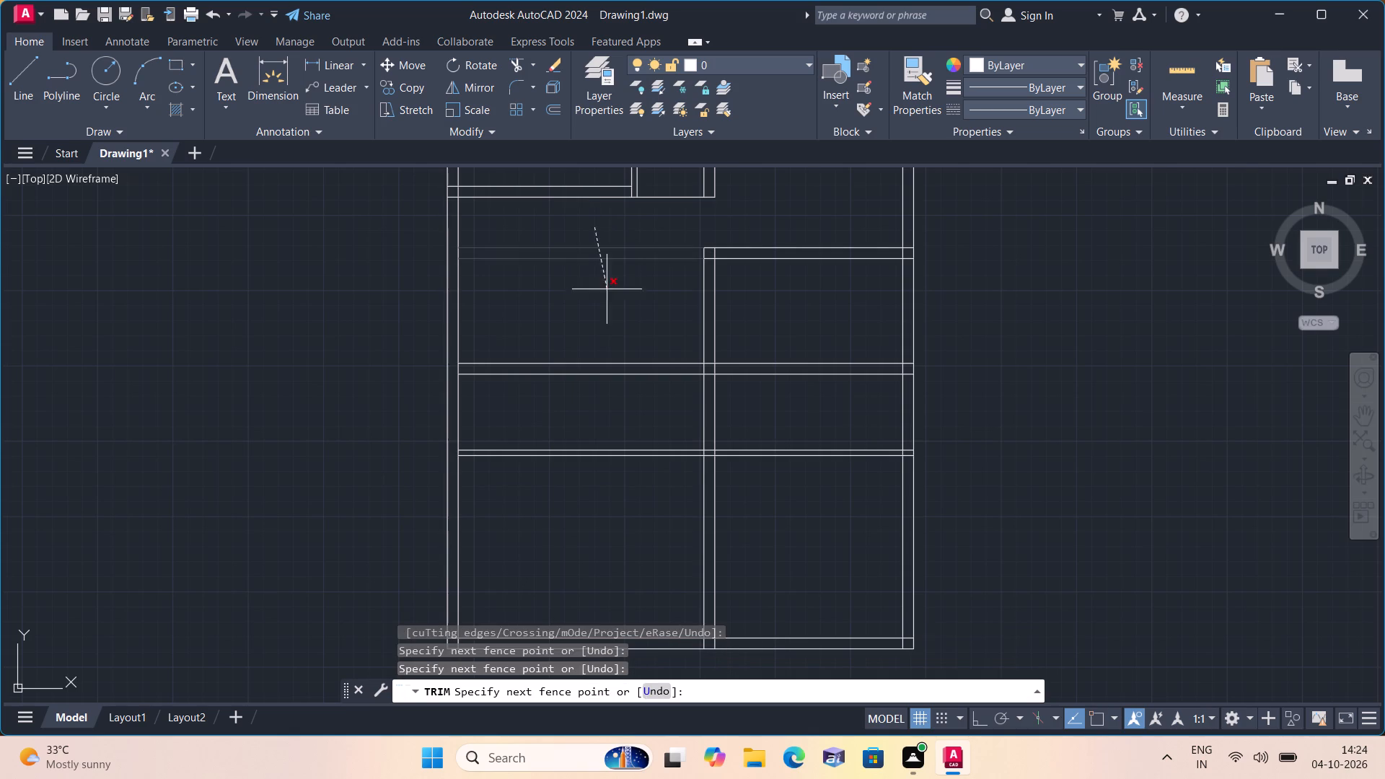
{"action": "left_click", "coordinate": [641, 511]}
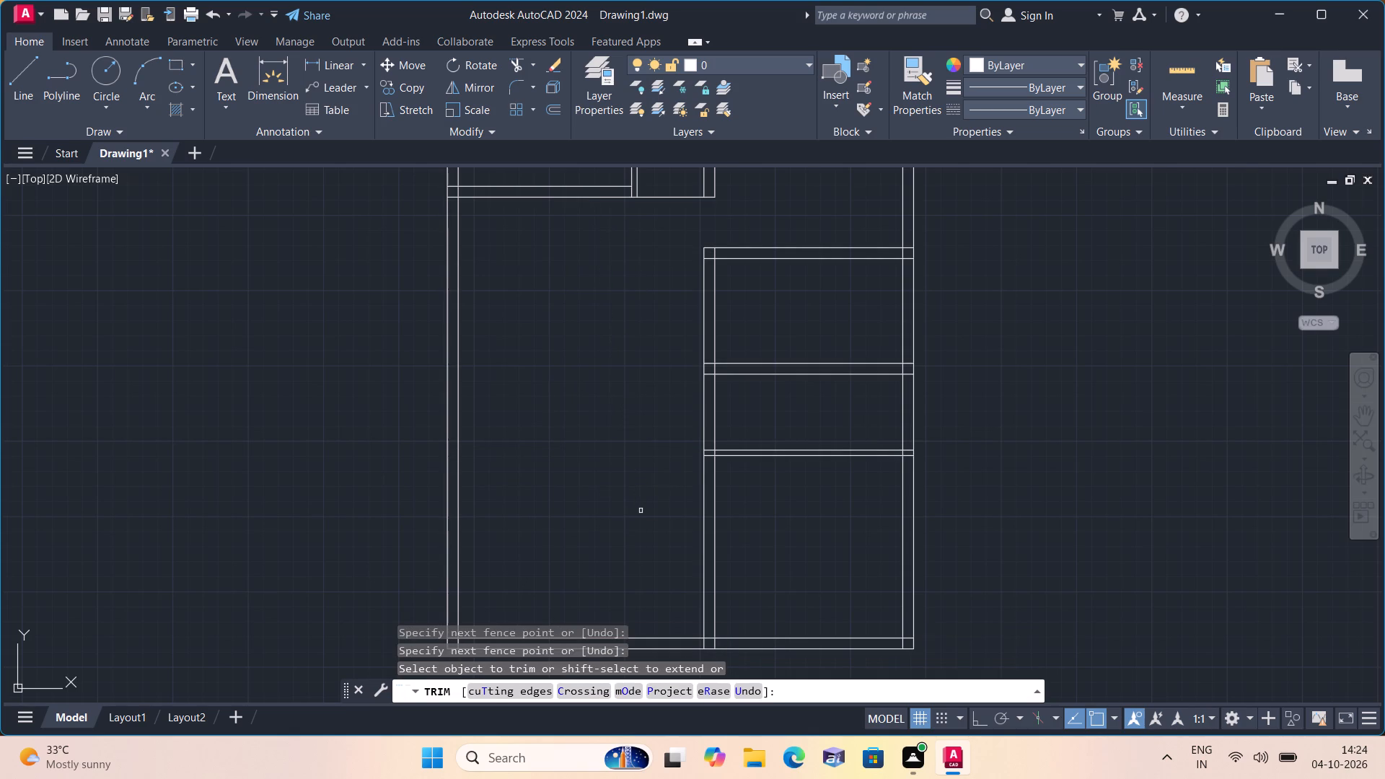
{"action": "middle_click_drag", "start_coordinate": [607, 488], "coordinate": [628, 442]}
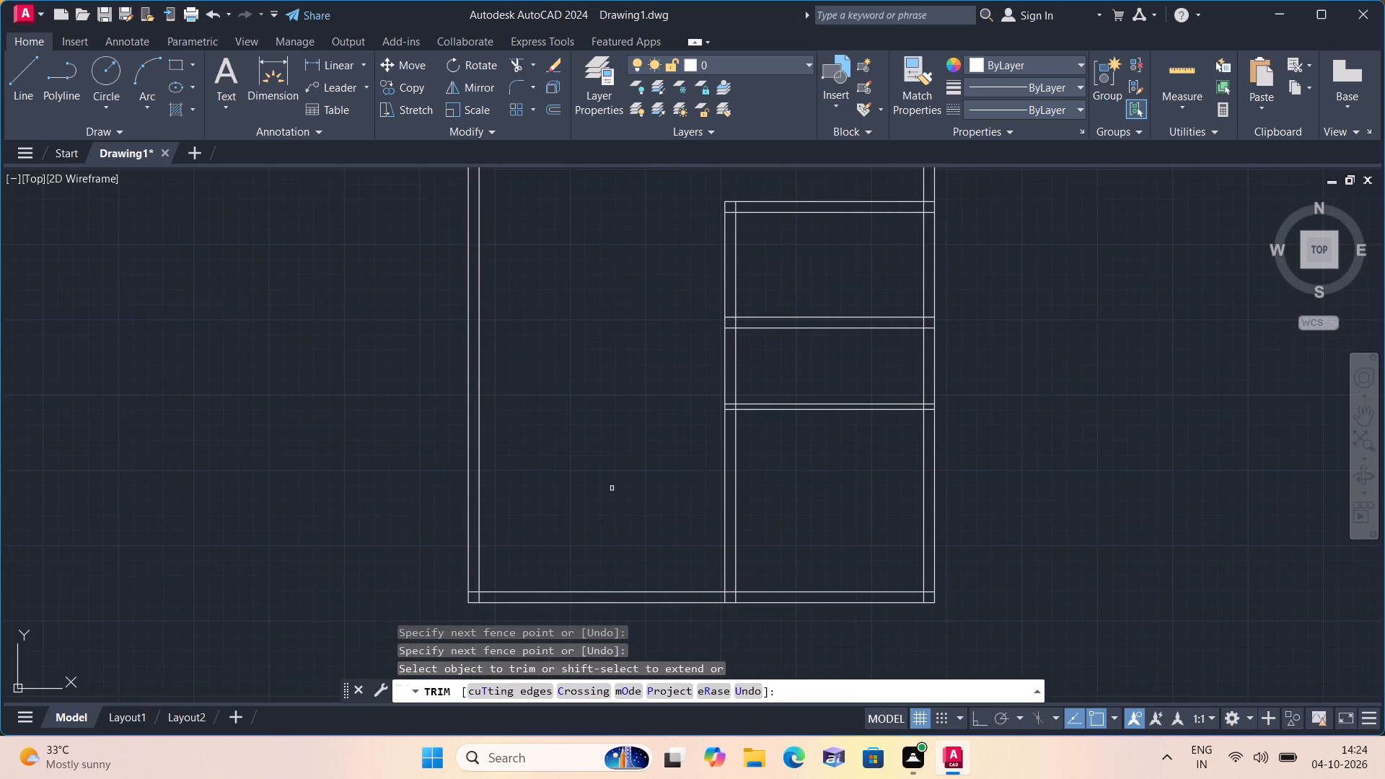
{"action": "key", "text": "space"}
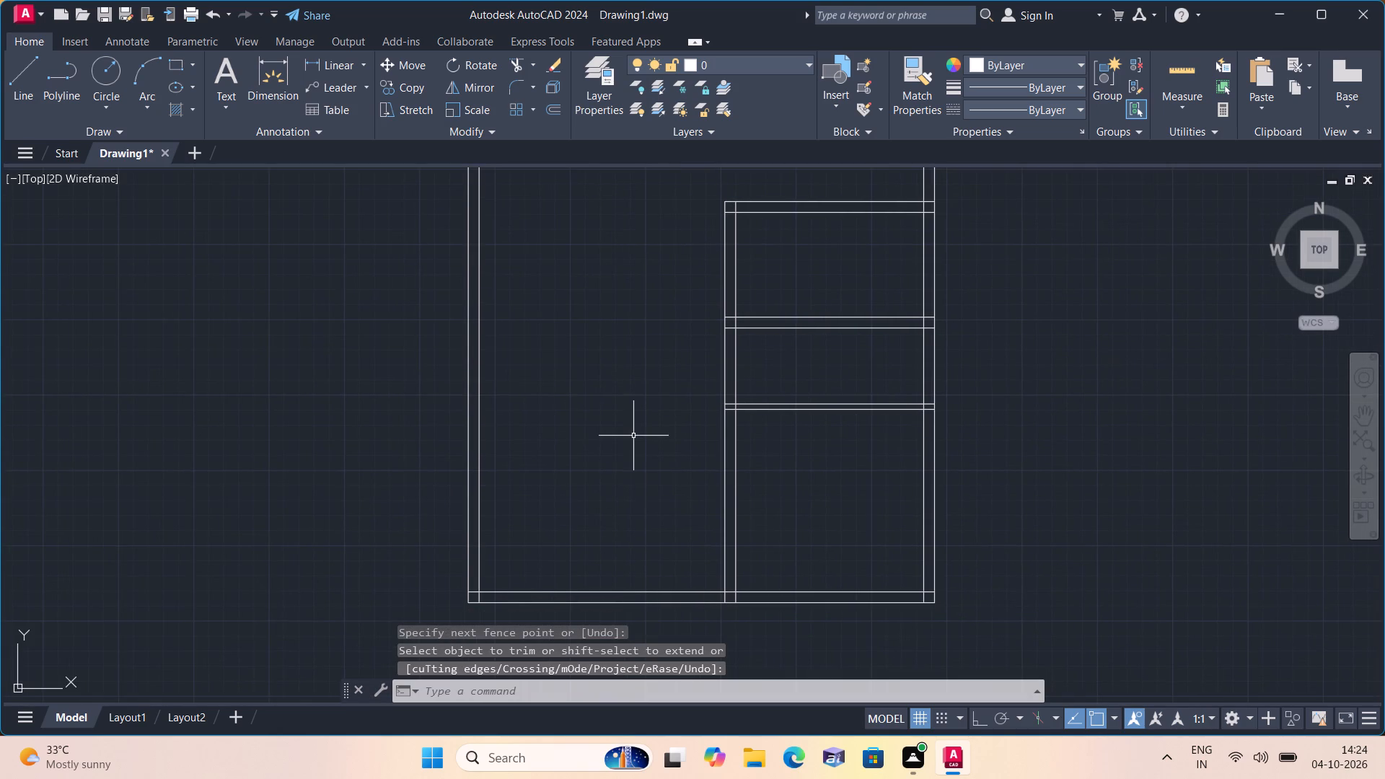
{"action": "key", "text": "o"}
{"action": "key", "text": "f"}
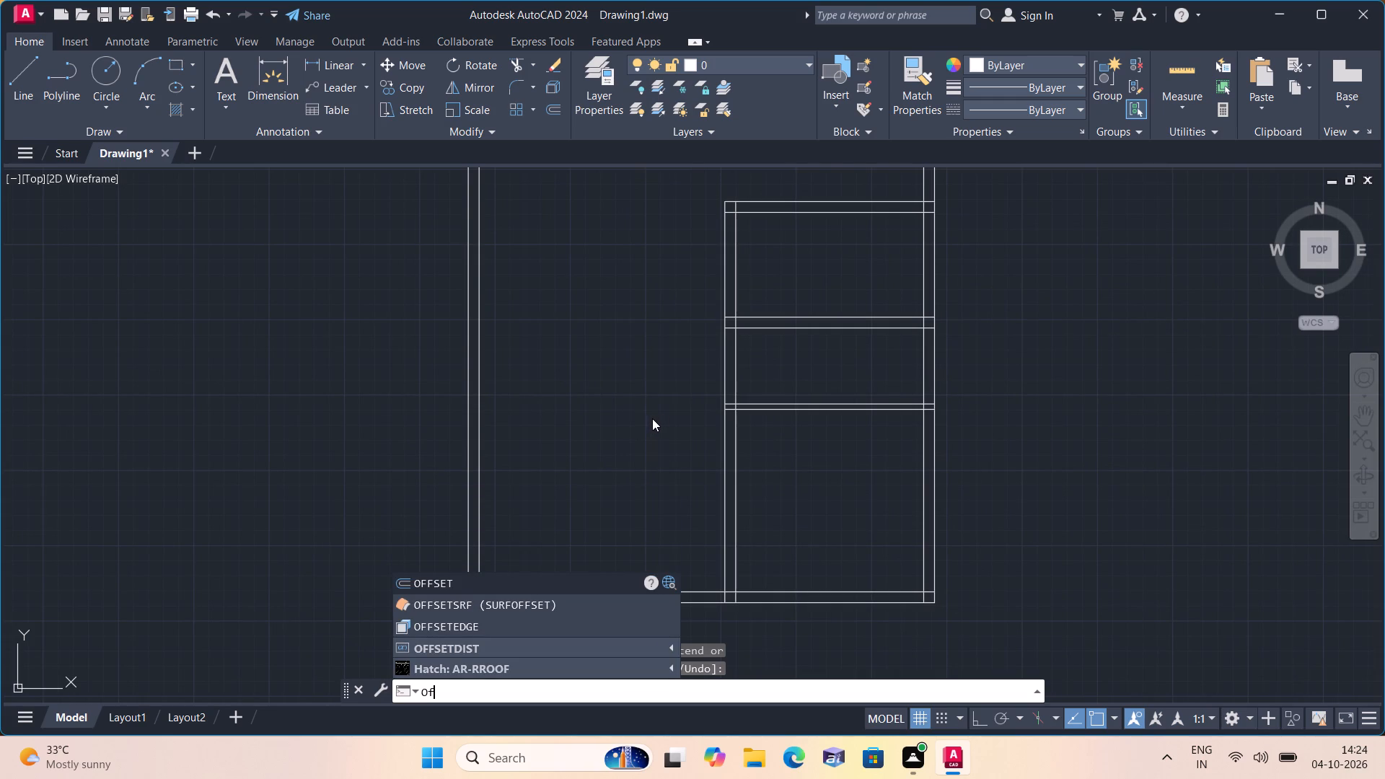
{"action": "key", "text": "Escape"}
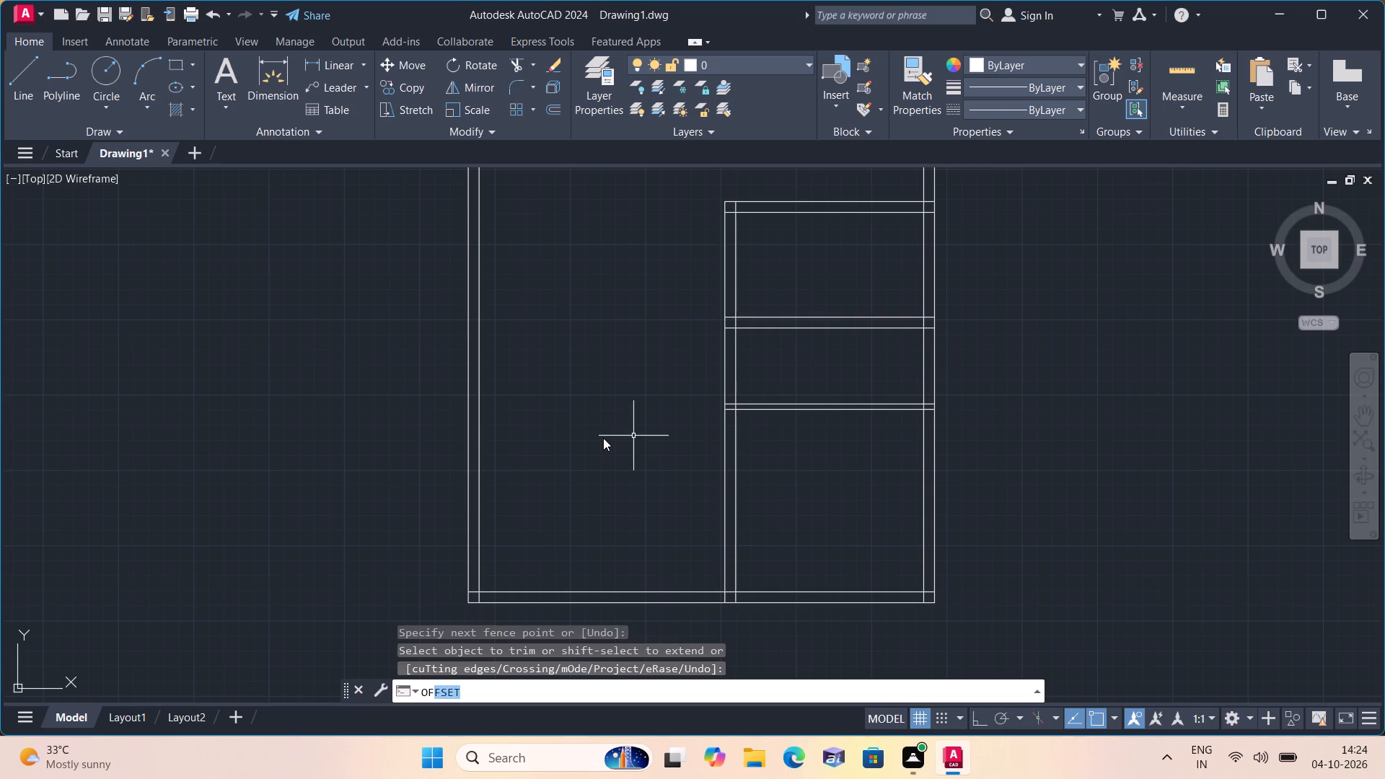
Trim the vertical interior wall's right line inside the uppermost horizontal wall and both its lines between that wall and the second one.
{"action": "type", "text": "trim"}
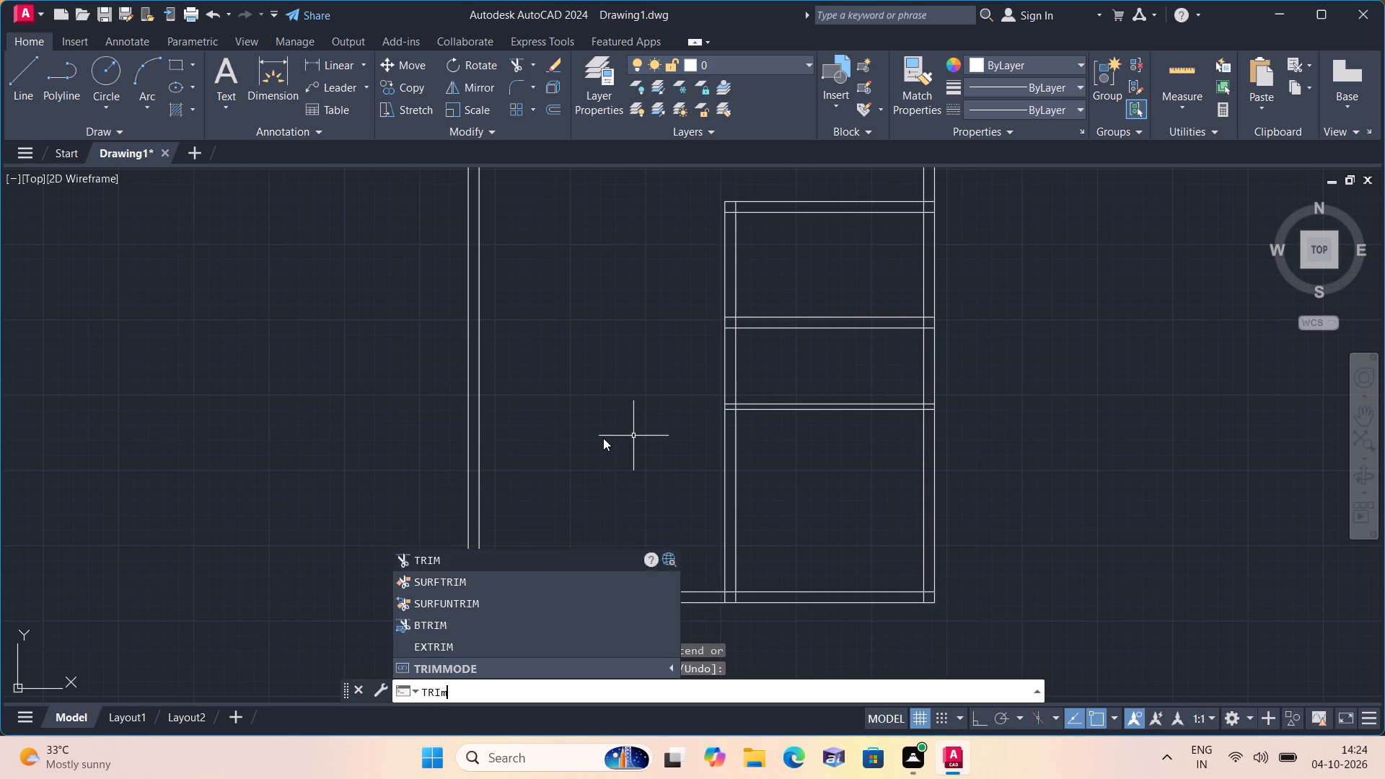
{"action": "key", "text": "space"}
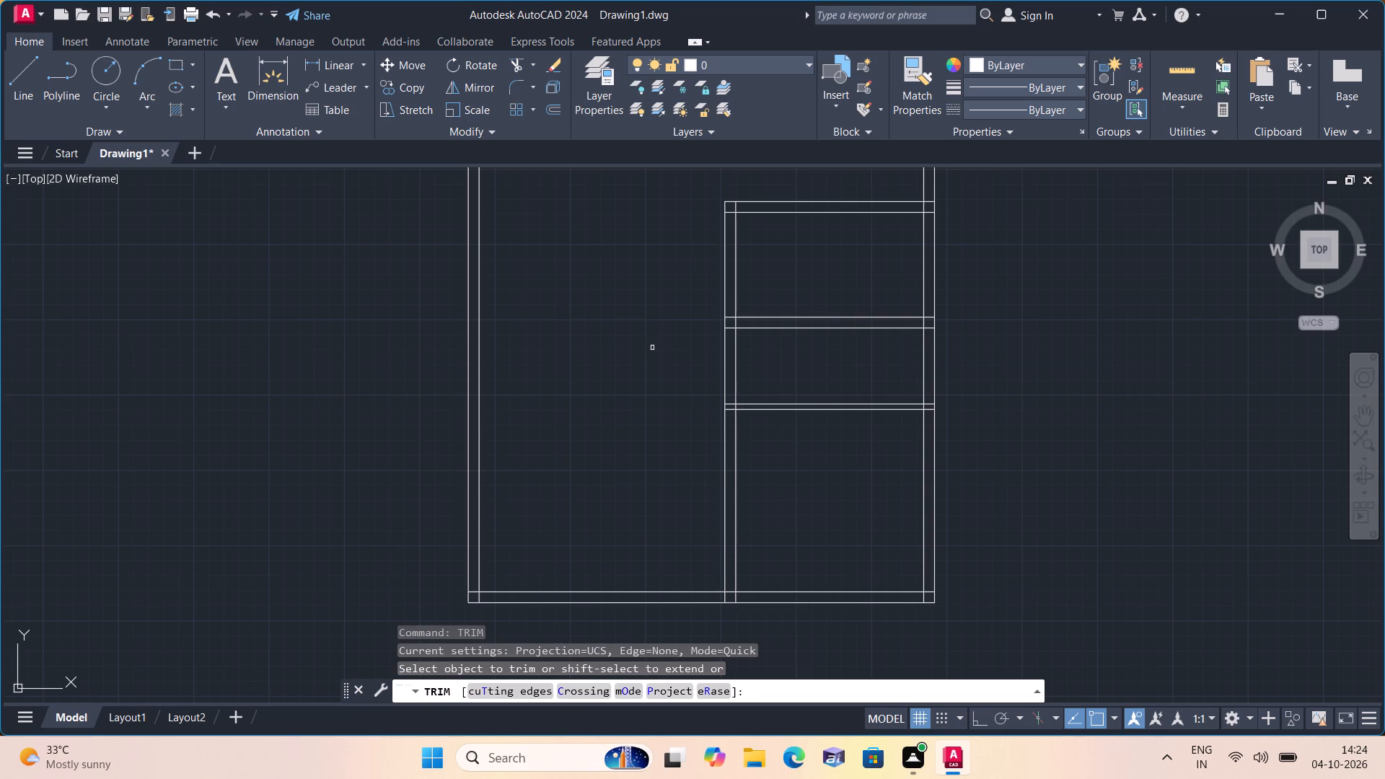
{"action": "middle_click_drag", "start_coordinate": [630, 330], "coordinate": [645, 456]}
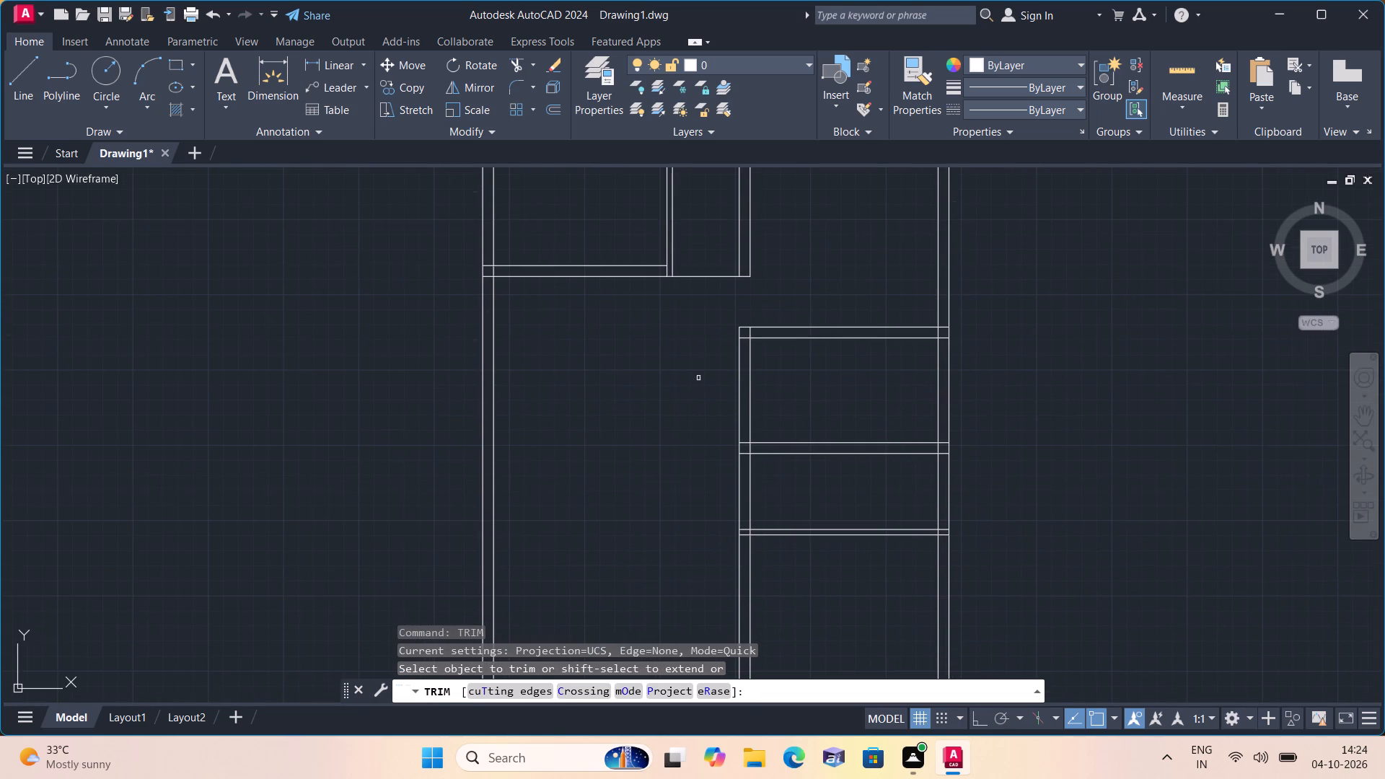
{"action": "scroll", "coordinate": [761, 336], "scroll_direction": "up", "scroll_amount": 2}
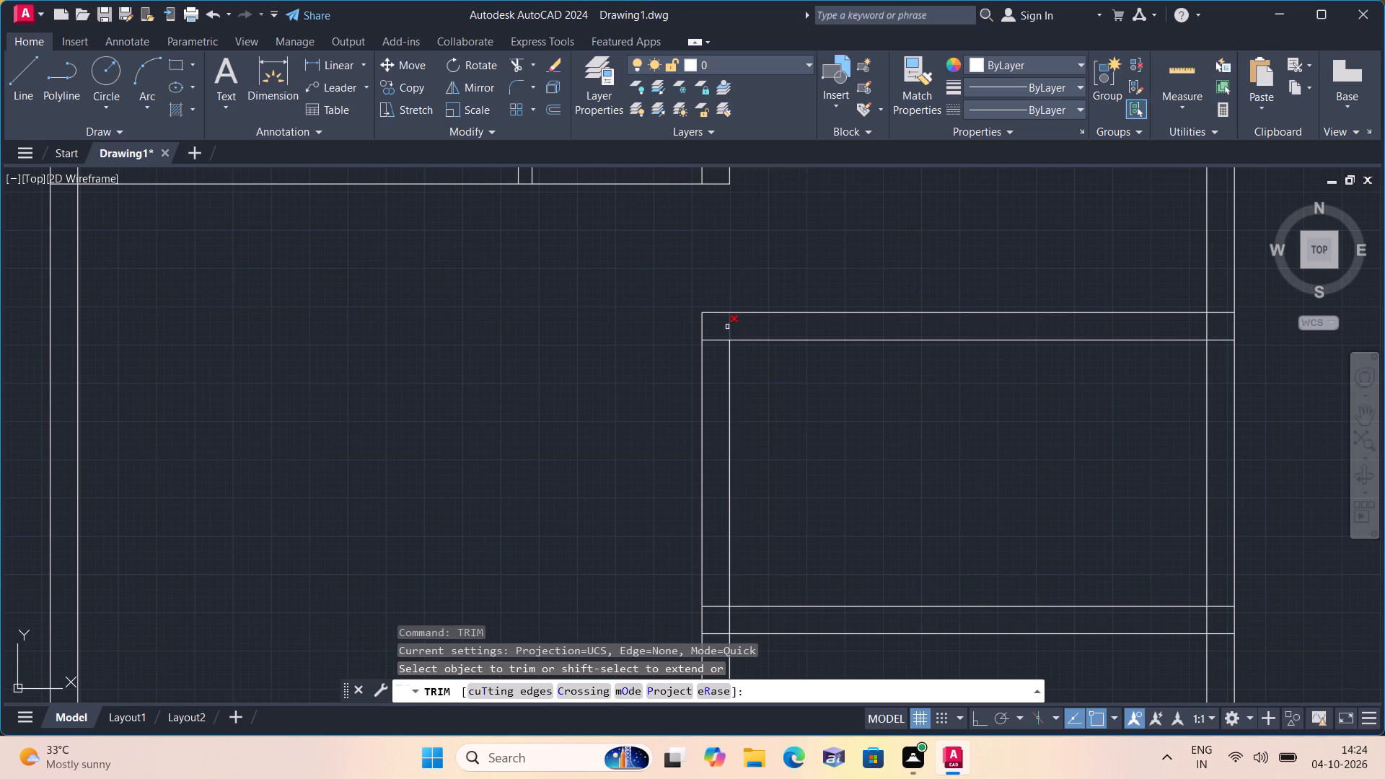
{"action": "left_click", "coordinate": [730, 327]}
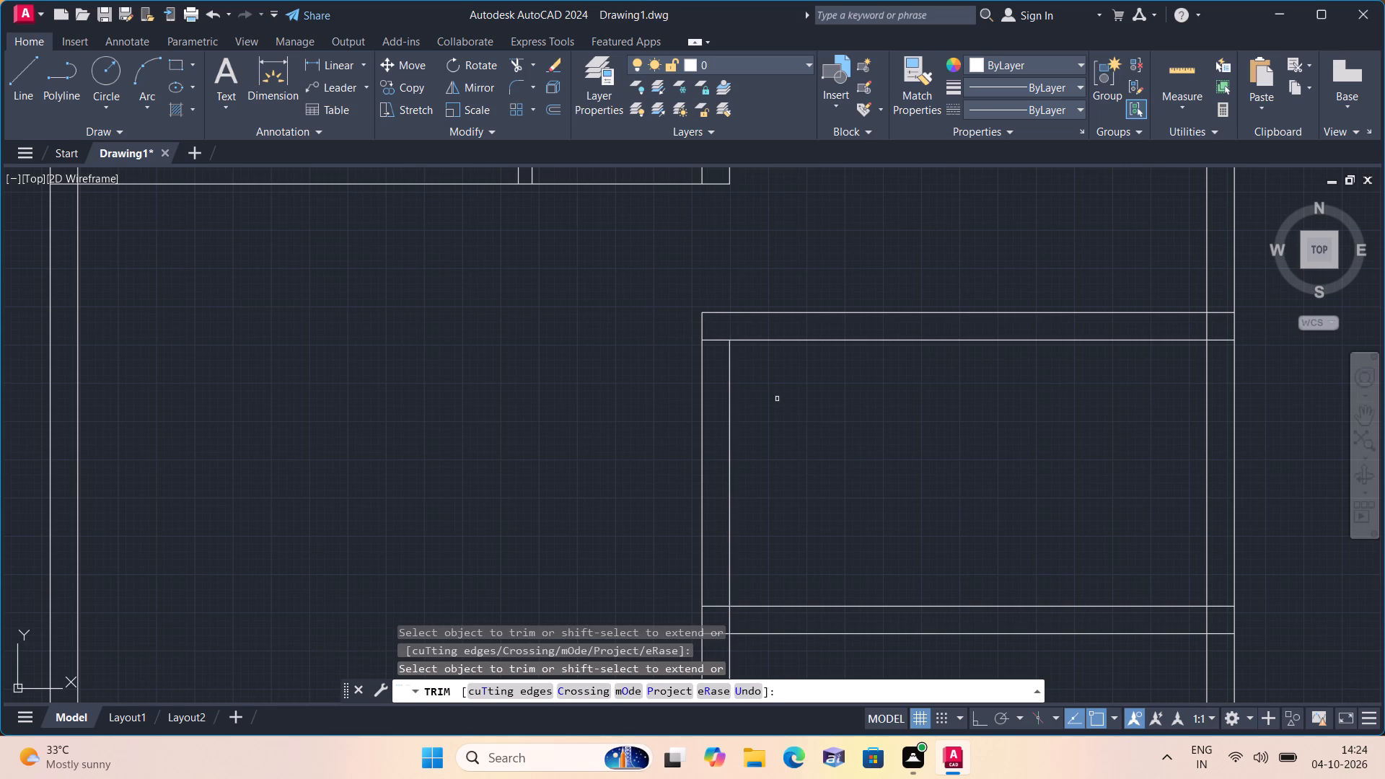
{"action": "middle_click_drag", "start_coordinate": [788, 409], "coordinate": [778, 389]}
{"action": "left_click", "coordinate": [795, 408]}
{"action": "left_click", "coordinate": [625, 410]}
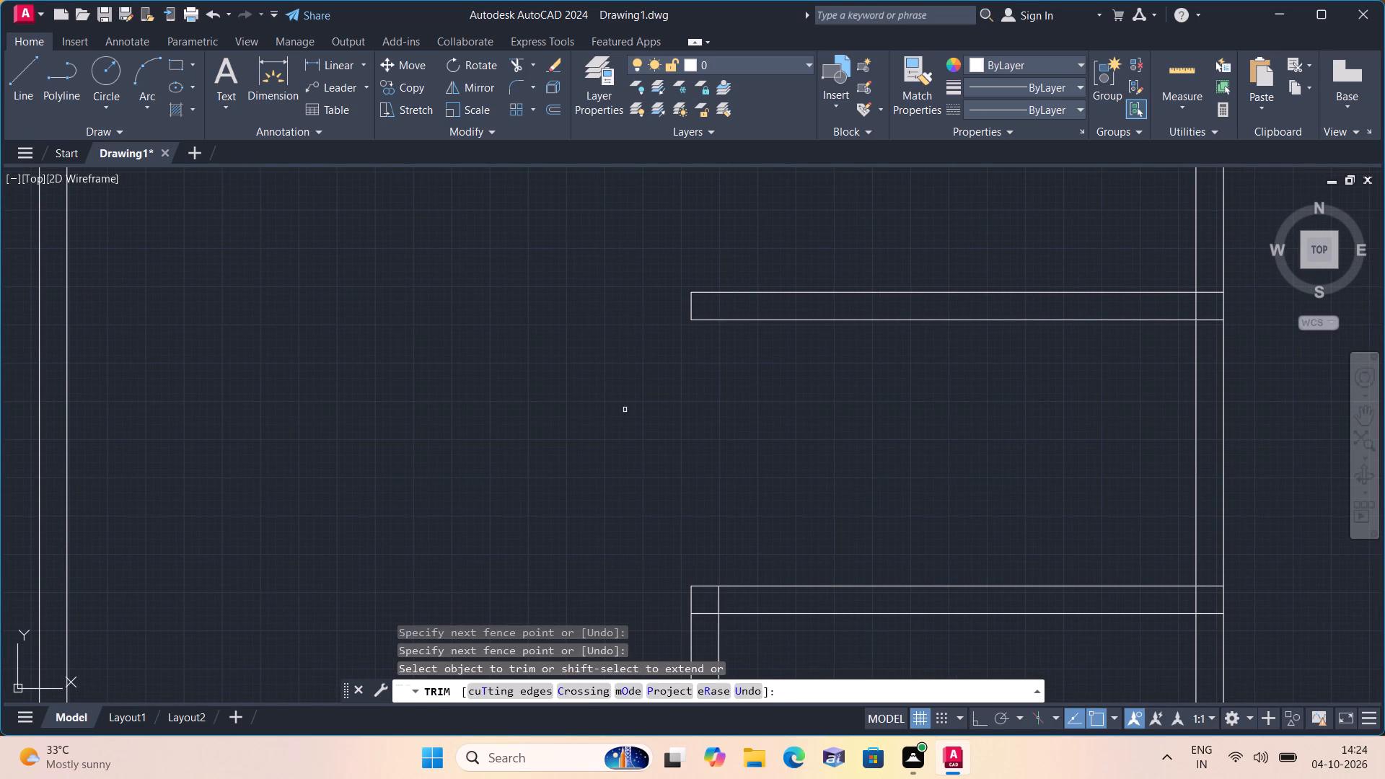
Examine the trimmed floor plan, from the top rooms down to the walls along the right exterior wall.
{"action": "scroll", "coordinate": [1297, 343], "scroll_direction": "down", "scroll_amount": 2}
{"action": "middle_click_drag", "start_coordinate": [1284, 358], "coordinate": [1086, 413]}
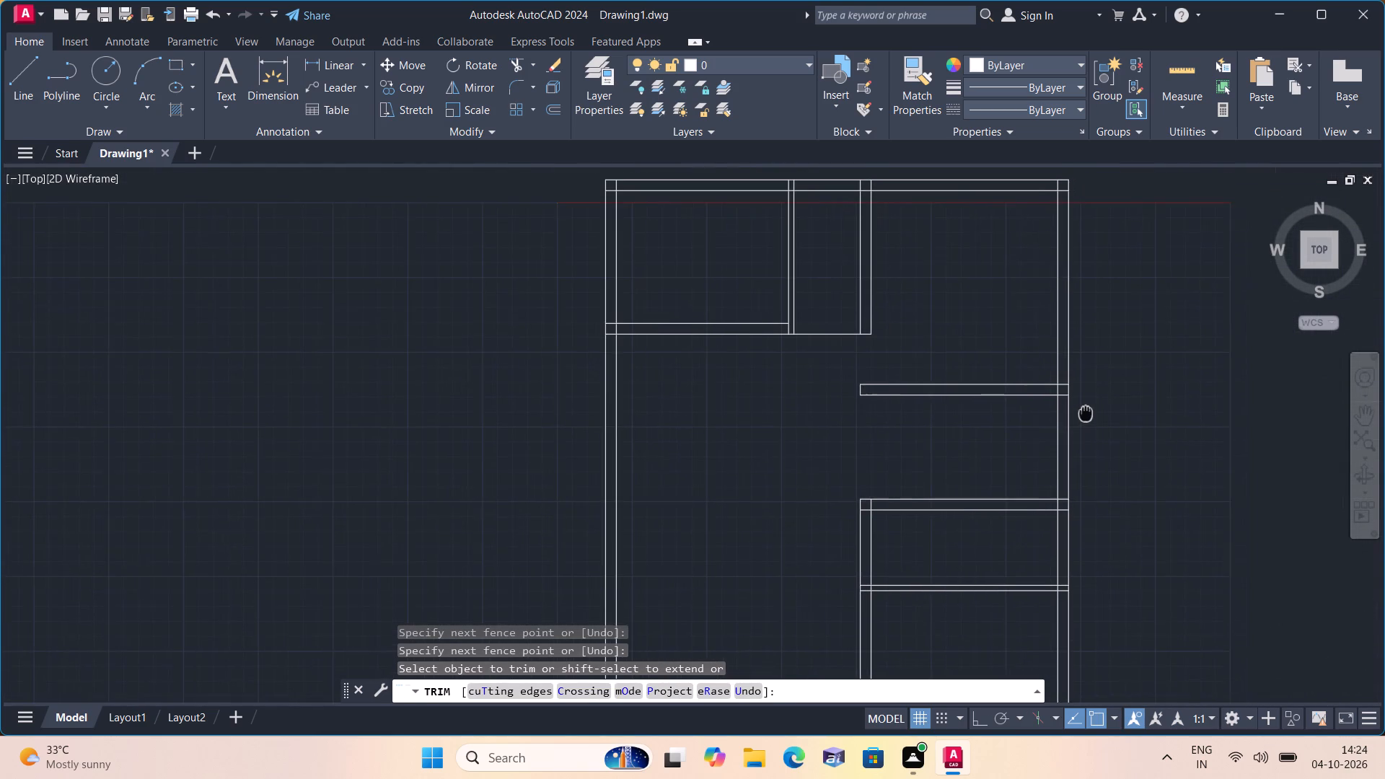
{"action": "middle_click_drag", "start_coordinate": [1086, 413], "coordinate": [1084, 413]}
{"action": "middle_click_drag", "start_coordinate": [929, 465], "coordinate": [913, 350]}
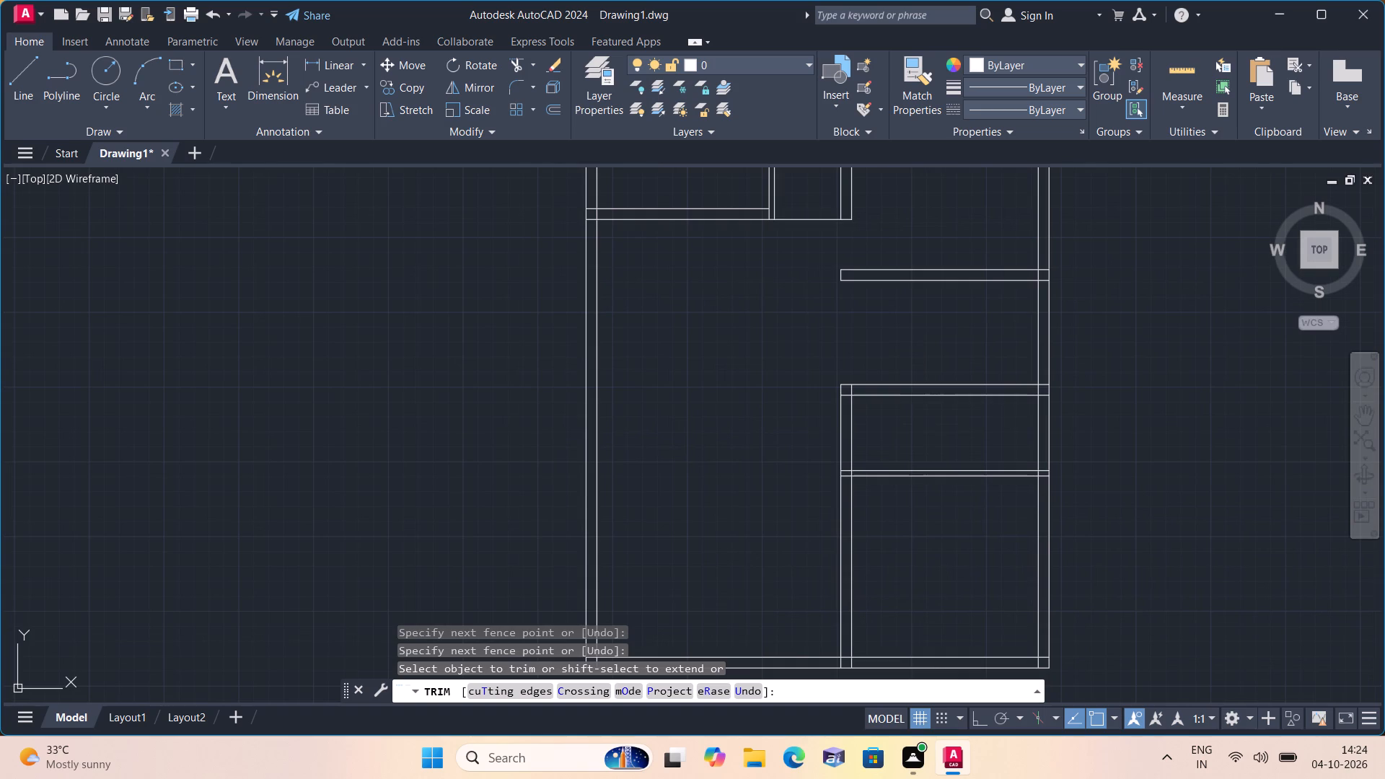
{"action": "scroll", "coordinate": [814, 446], "scroll_direction": "down", "scroll_amount": 1}
{"action": "middle_click_drag", "start_coordinate": [741, 479], "coordinate": [702, 404]}
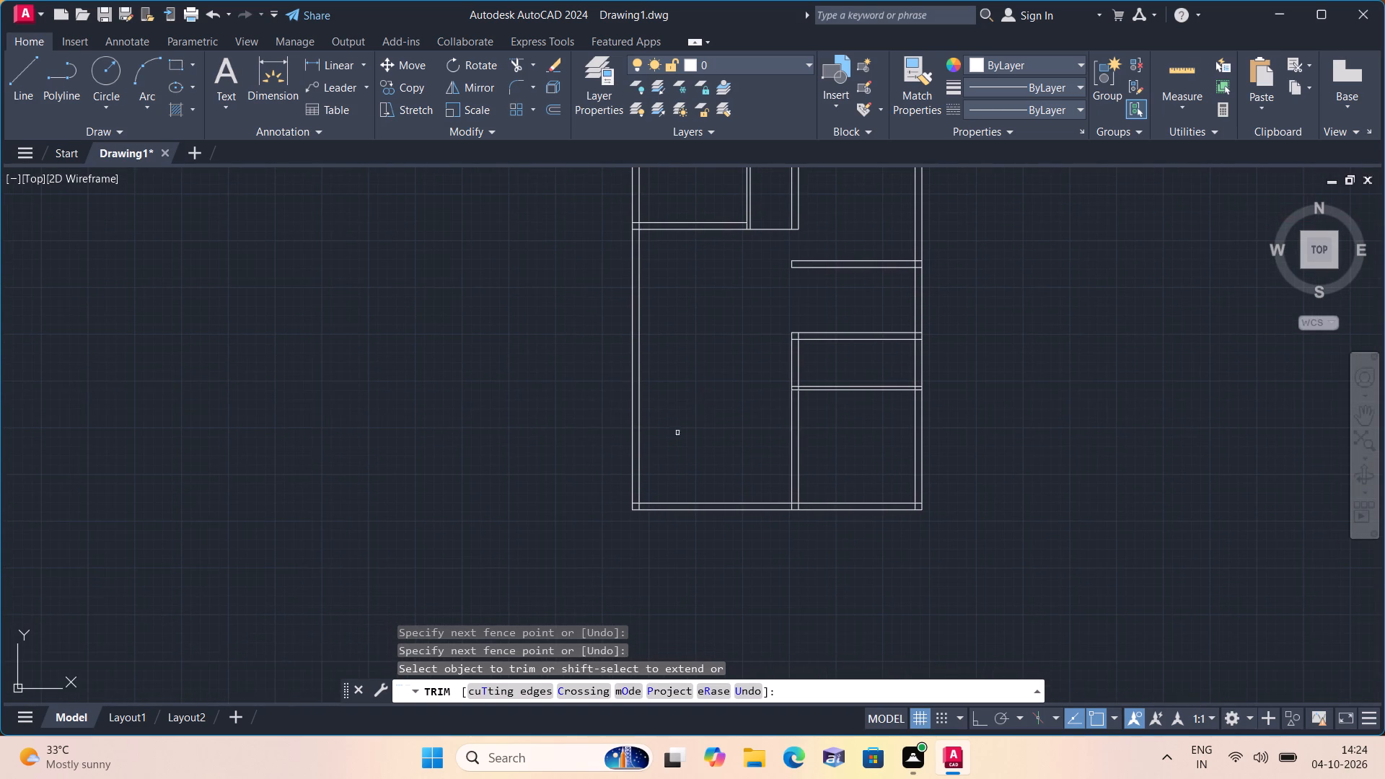
{"action": "middle_click_drag", "start_coordinate": [711, 316], "coordinate": [729, 560]}
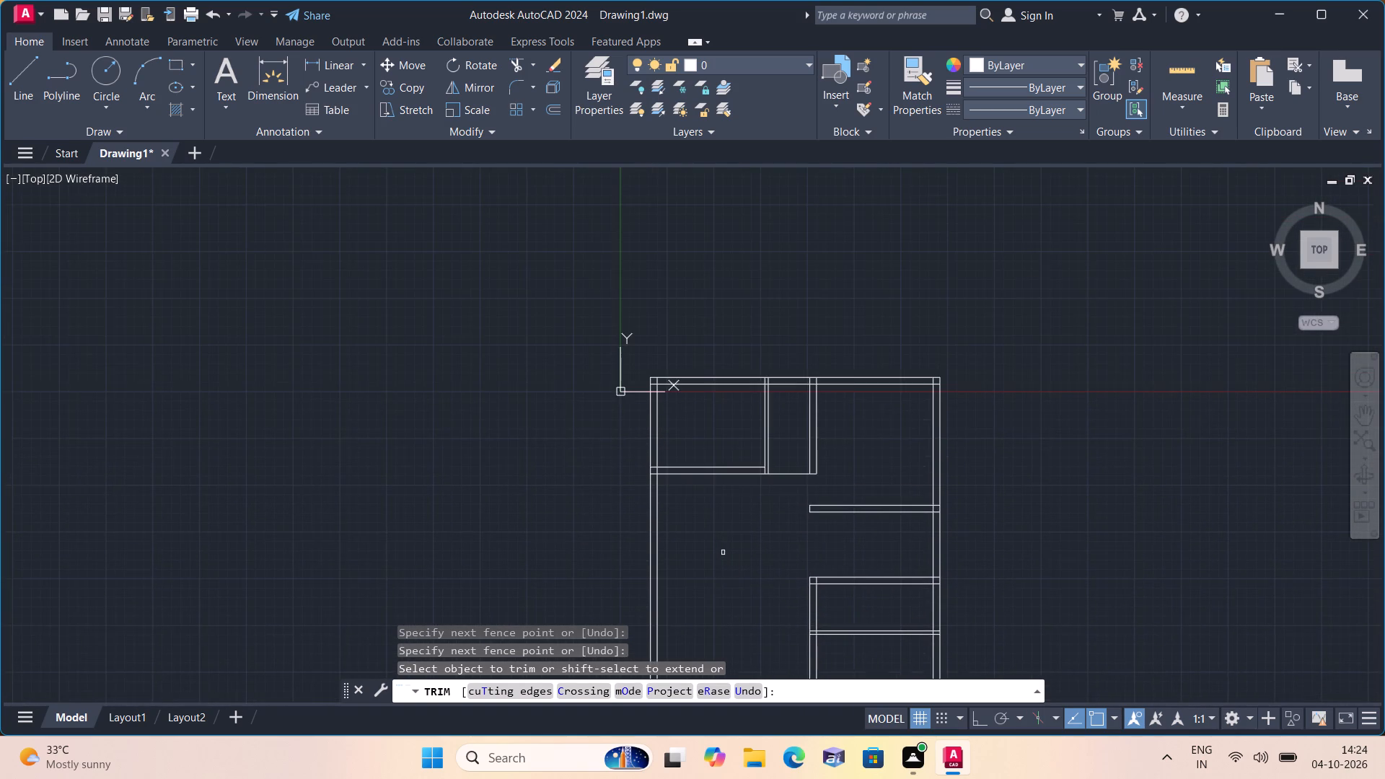
{"action": "scroll", "coordinate": [729, 556], "scroll_direction": "up", "scroll_amount": 3}
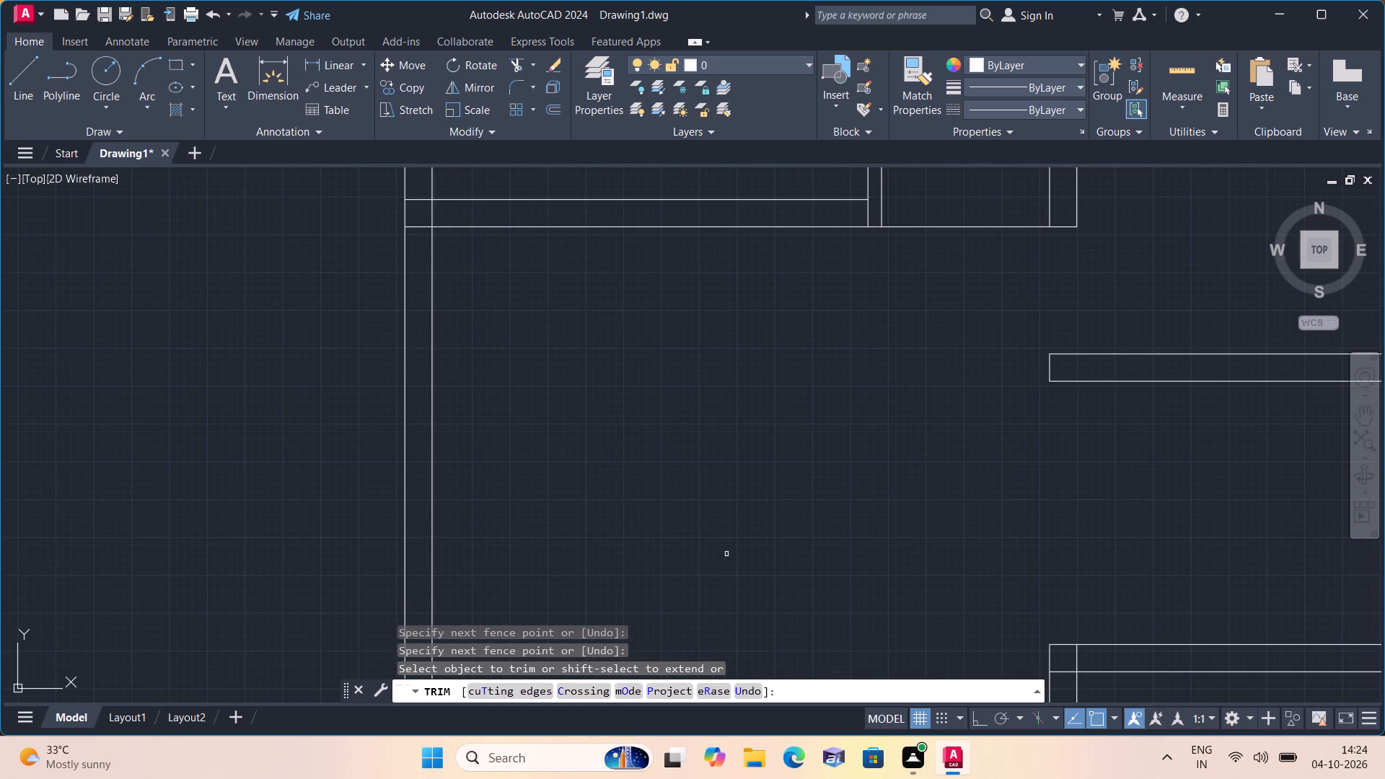
{"action": "scroll", "coordinate": [726, 554], "scroll_direction": "down", "scroll_amount": 1}
{"action": "middle_click_drag", "start_coordinate": [748, 545], "coordinate": [719, 519]}
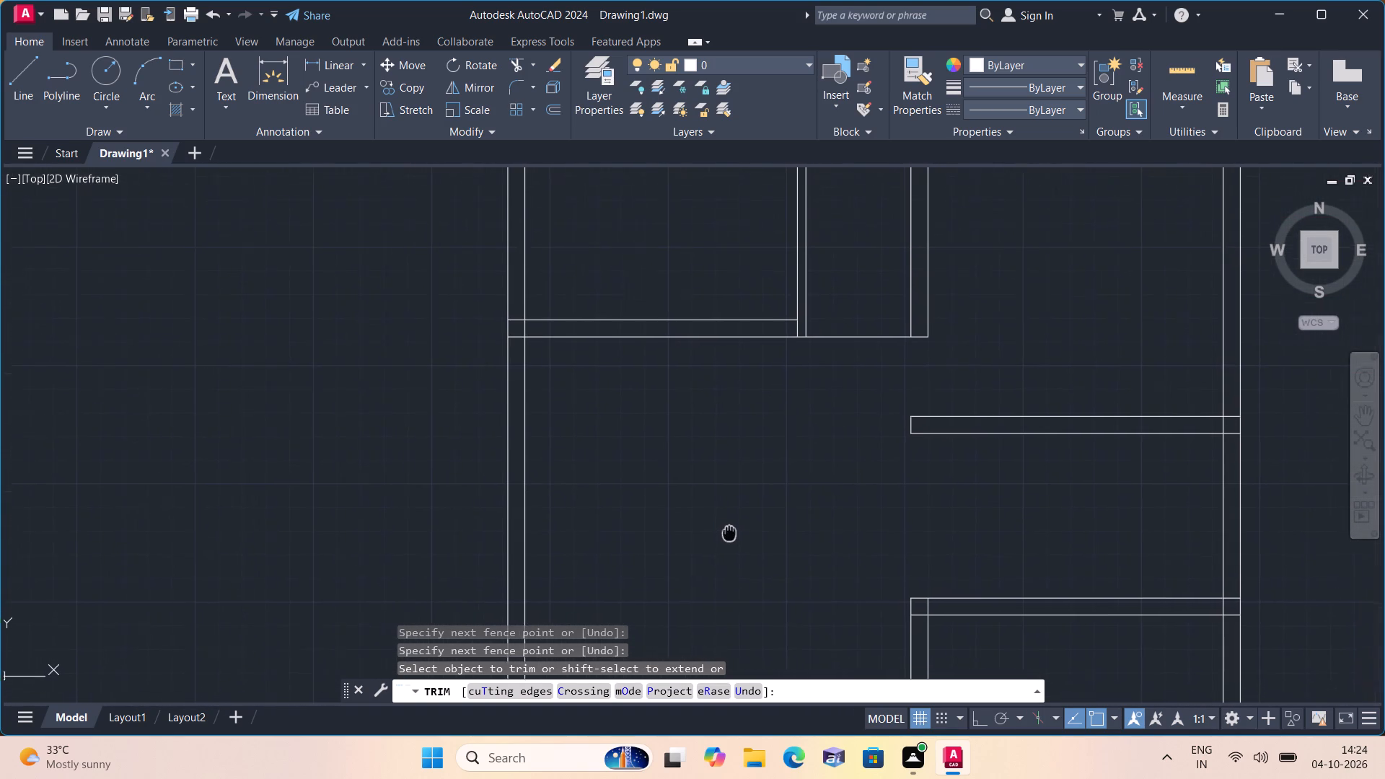
{"action": "middle_click_drag", "start_coordinate": [719, 519], "coordinate": [708, 454]}
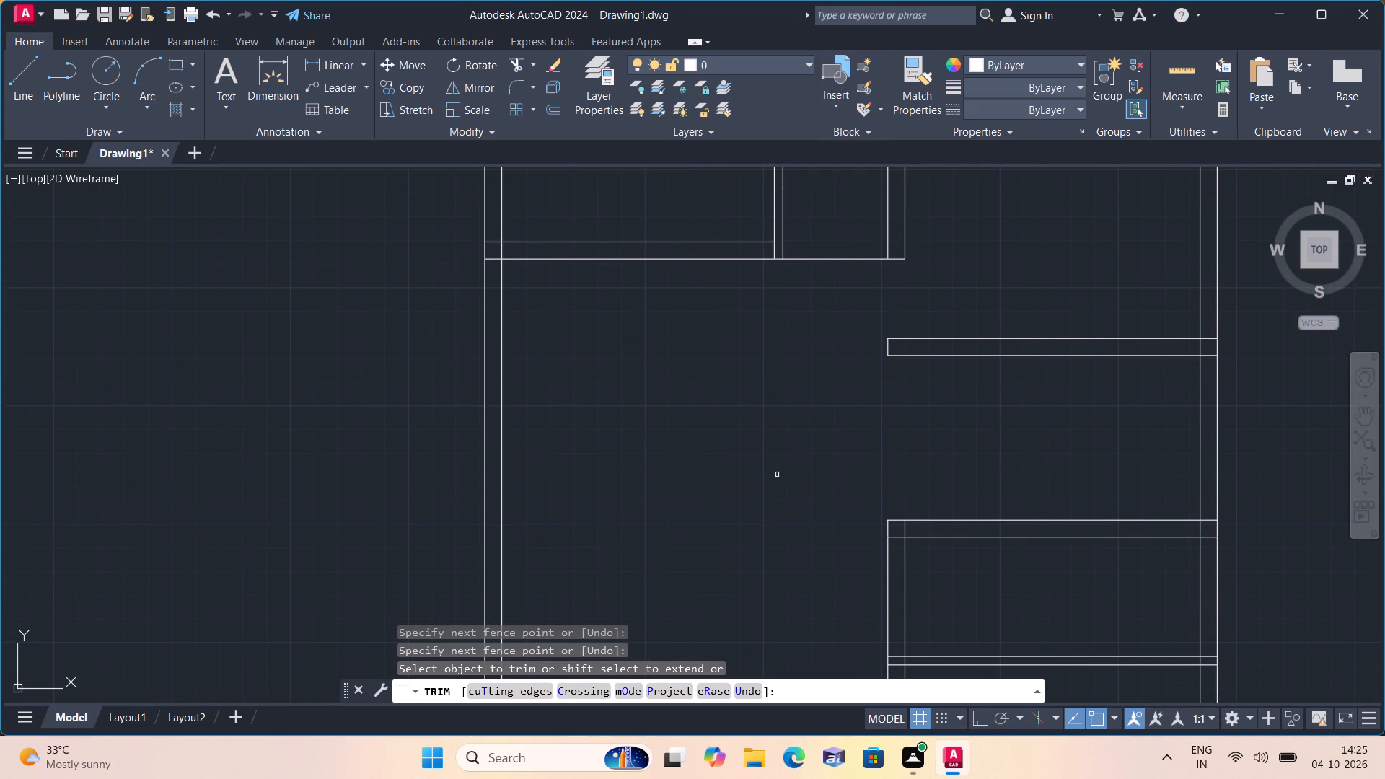
{"action": "scroll", "coordinate": [777, 475], "scroll_direction": "up", "scroll_amount": 1}
{"action": "scroll", "coordinate": [777, 475], "scroll_direction": "down", "scroll_amount": 1}
{"action": "middle_click_drag", "start_coordinate": [760, 454], "coordinate": [755, 453]}
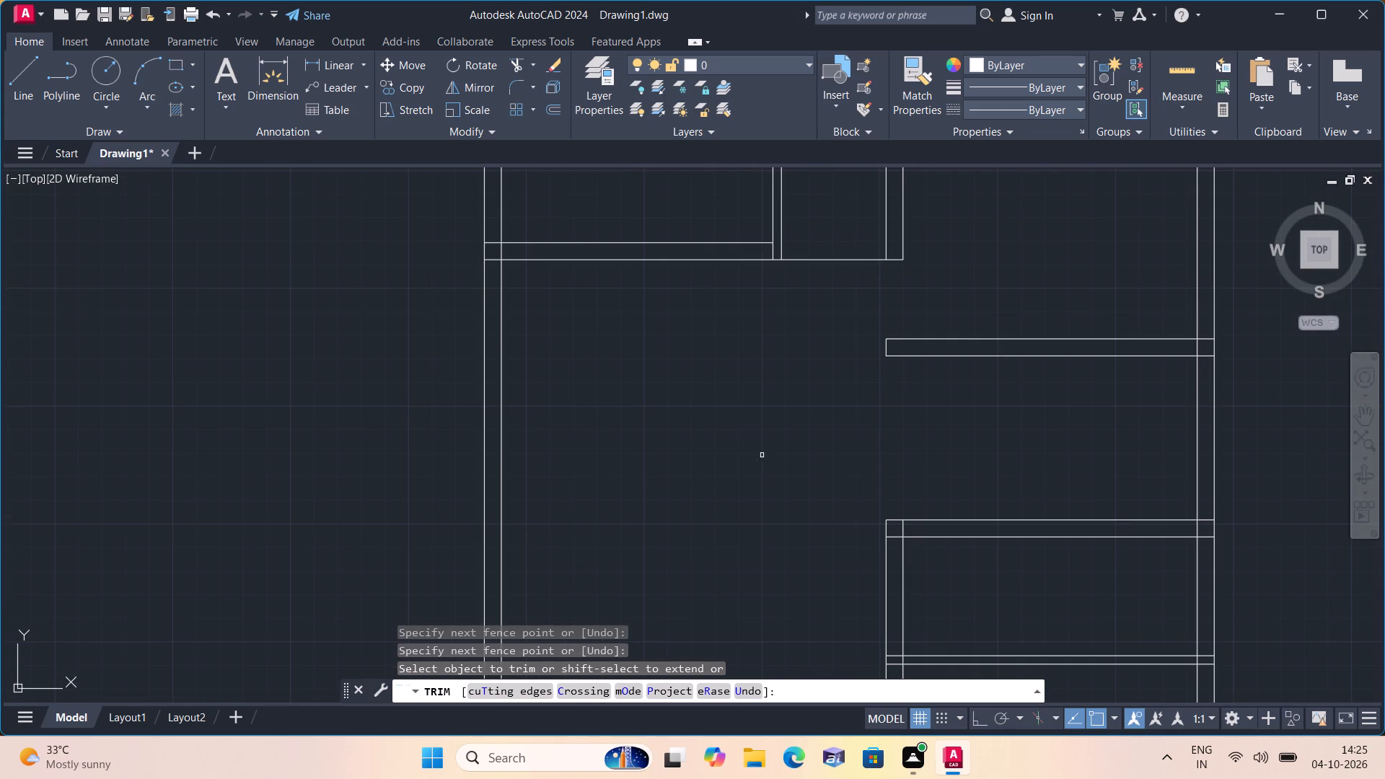
{"action": "middle_click_drag", "start_coordinate": [755, 453], "coordinate": [767, 514]}
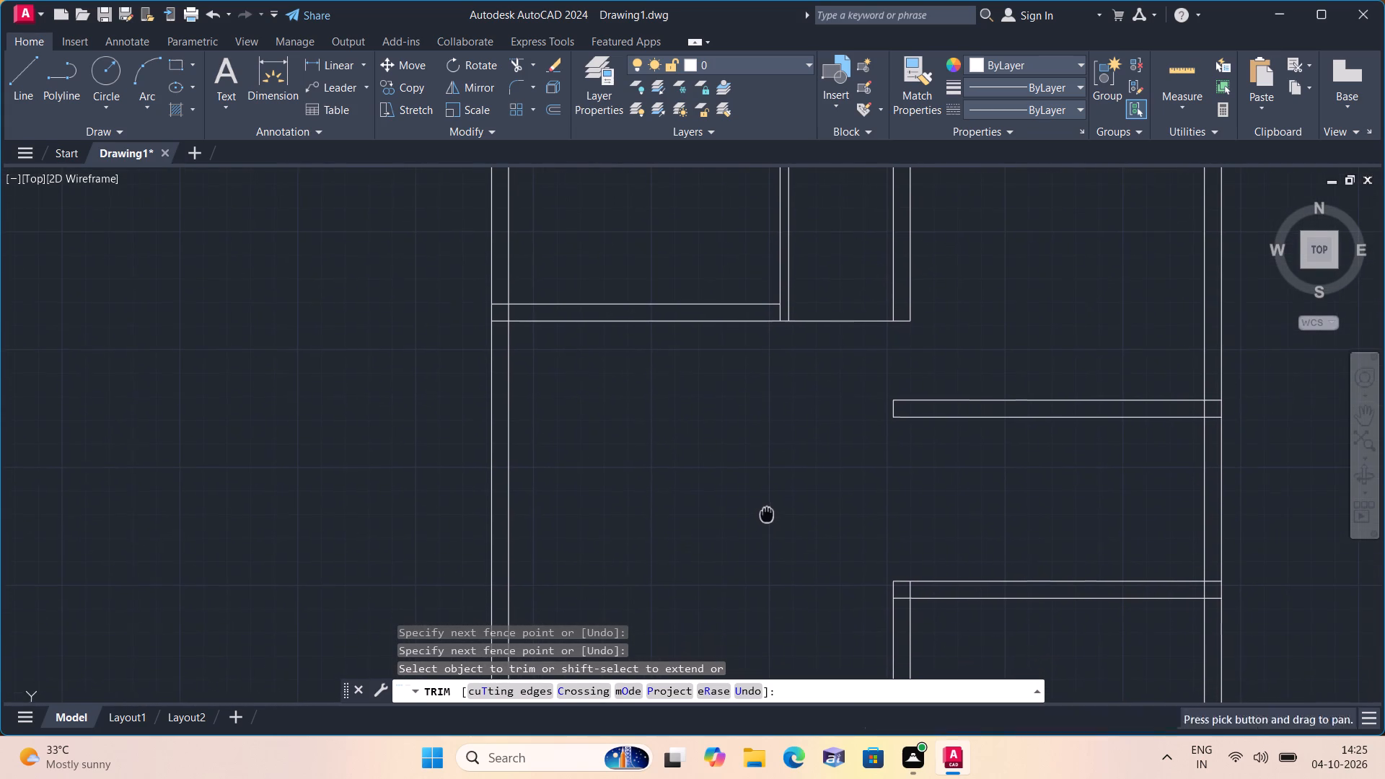
{"action": "scroll", "coordinate": [781, 489], "scroll_direction": "up", "scroll_amount": 1}
{"action": "scroll", "coordinate": [781, 489], "scroll_direction": "down", "scroll_amount": 1}
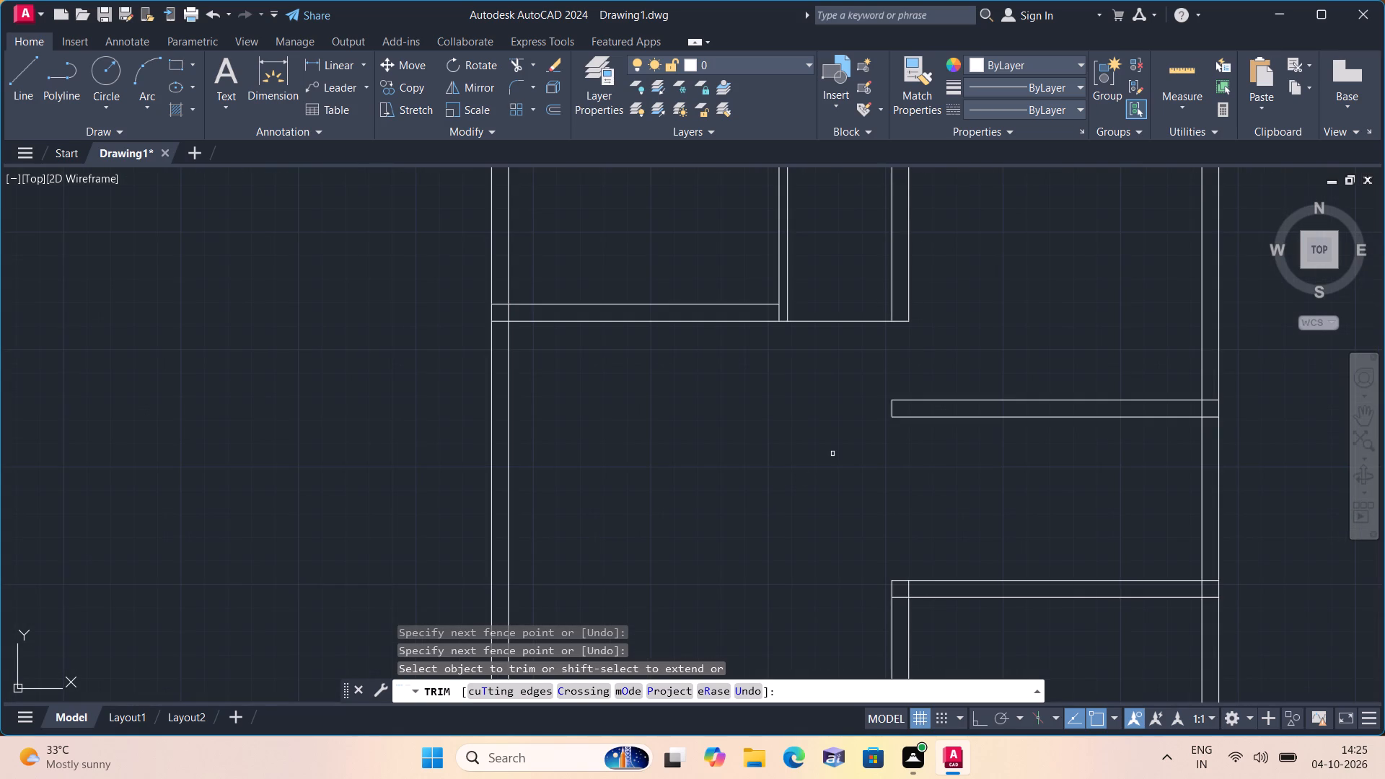
{"action": "middle_click_drag", "start_coordinate": [818, 446], "coordinate": [778, 432]}
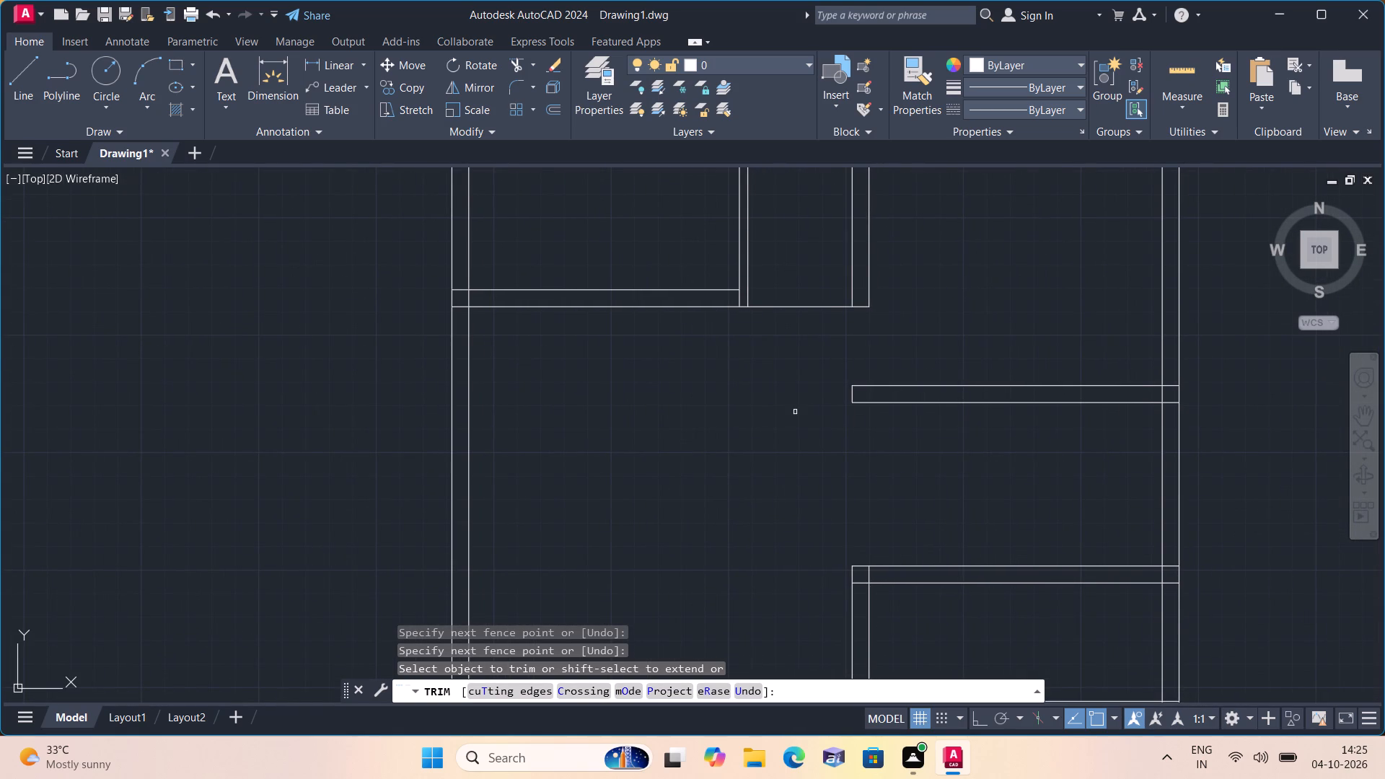
{"action": "middle_click_drag", "start_coordinate": [796, 413], "coordinate": [815, 493]}
{"action": "middle_click_drag", "start_coordinate": [808, 490], "coordinate": [745, 441]}
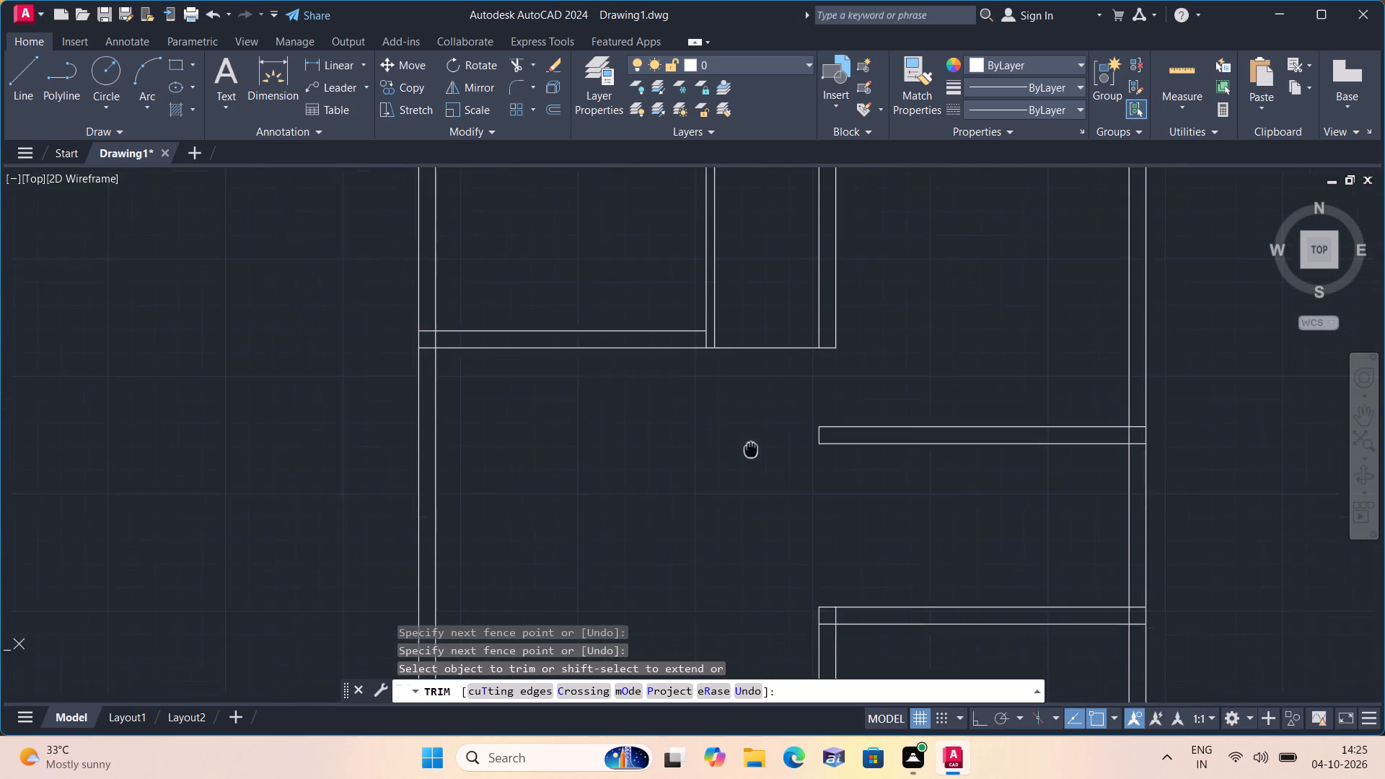
{"action": "middle_click_drag", "start_coordinate": [745, 441], "coordinate": [742, 438]}
{"action": "scroll", "coordinate": [703, 430], "scroll_direction": "up", "scroll_amount": 1}
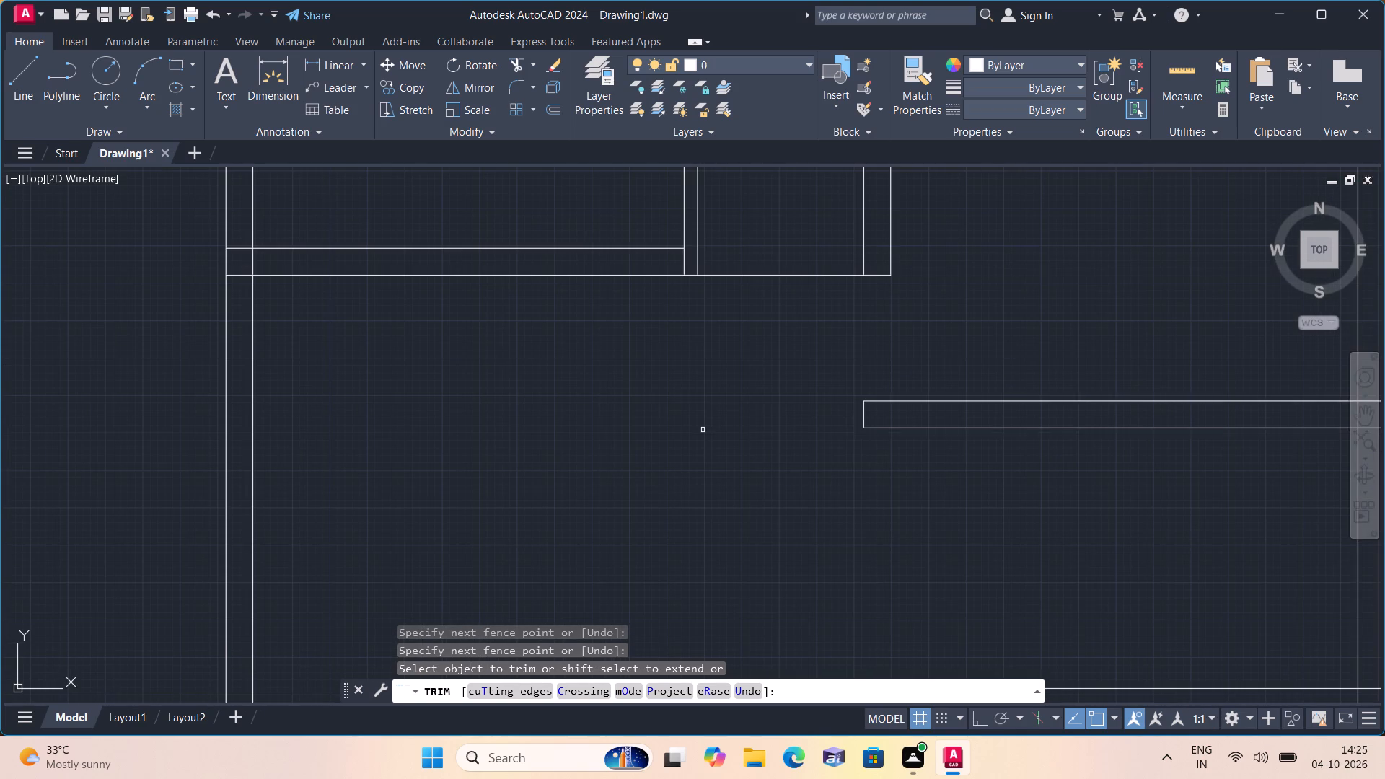
{"action": "scroll", "coordinate": [703, 430], "scroll_direction": "down", "scroll_amount": 1}
{"action": "middle_click_drag", "start_coordinate": [703, 410], "coordinate": [717, 457]}
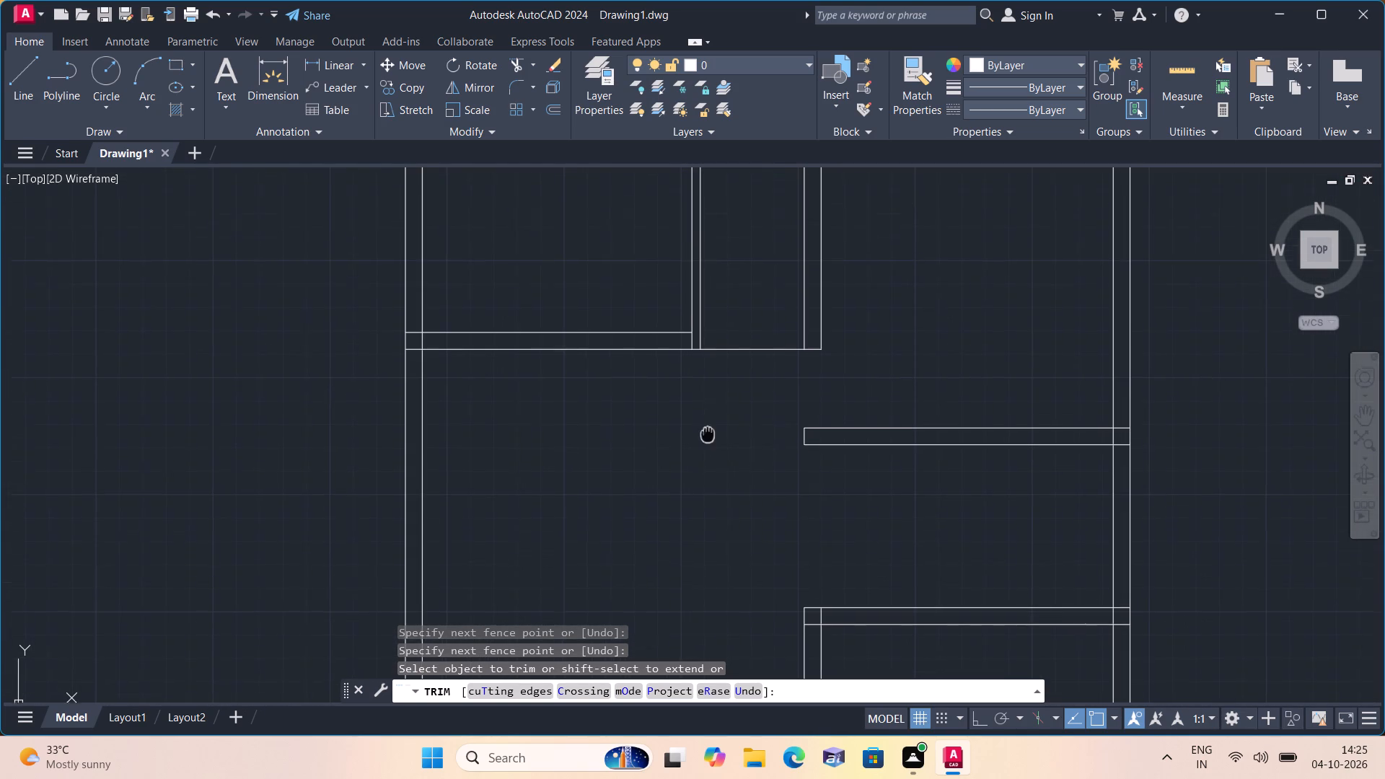
{"action": "middle_click_drag", "start_coordinate": [717, 457], "coordinate": [731, 509]}
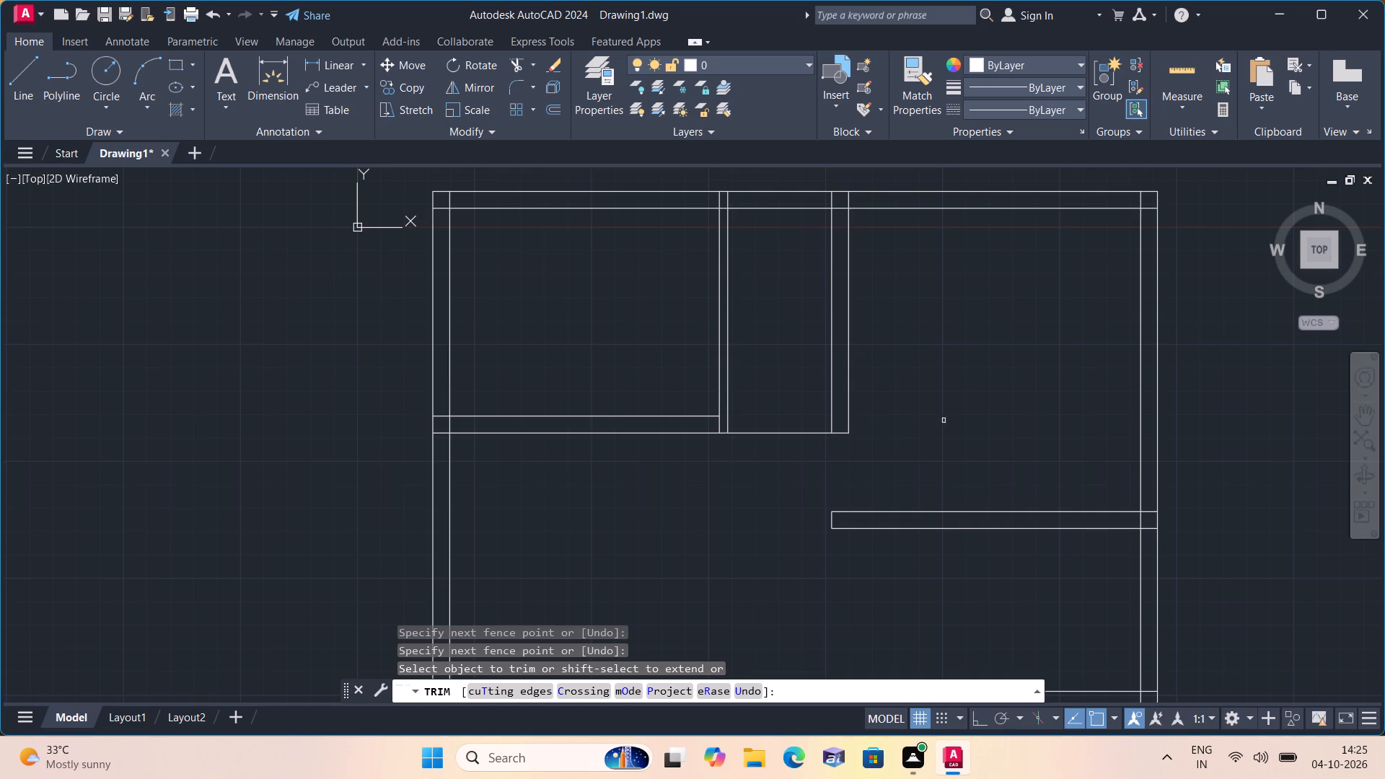
{"action": "middle_click_drag", "start_coordinate": [945, 432], "coordinate": [905, 368]}
{"action": "scroll", "coordinate": [938, 427], "scroll_direction": "down", "scroll_amount": 1}
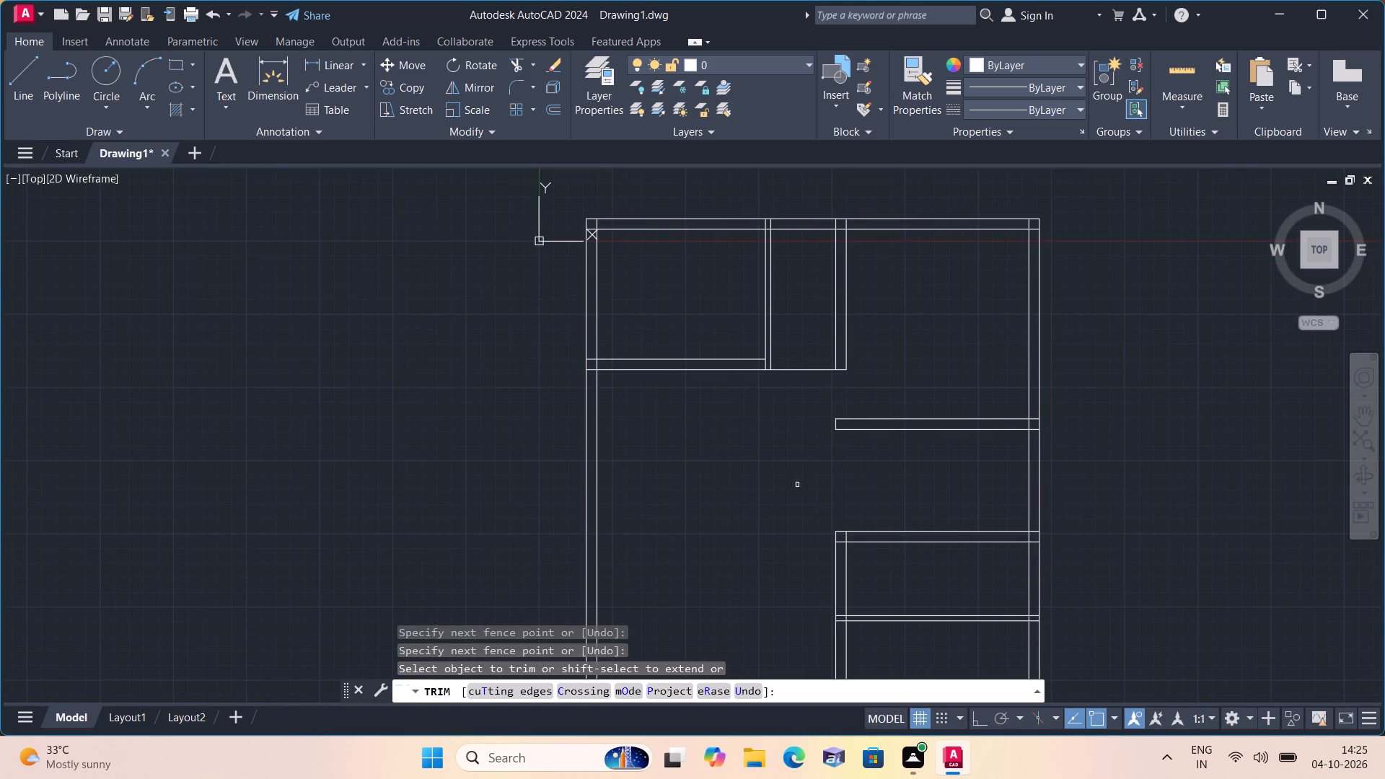
Examine the whole trimmed floor plan, from the top rooms to the bottom exterior wall, and end the trimming.
{"action": "middle_click_drag", "start_coordinate": [771, 542], "coordinate": [716, 436]}
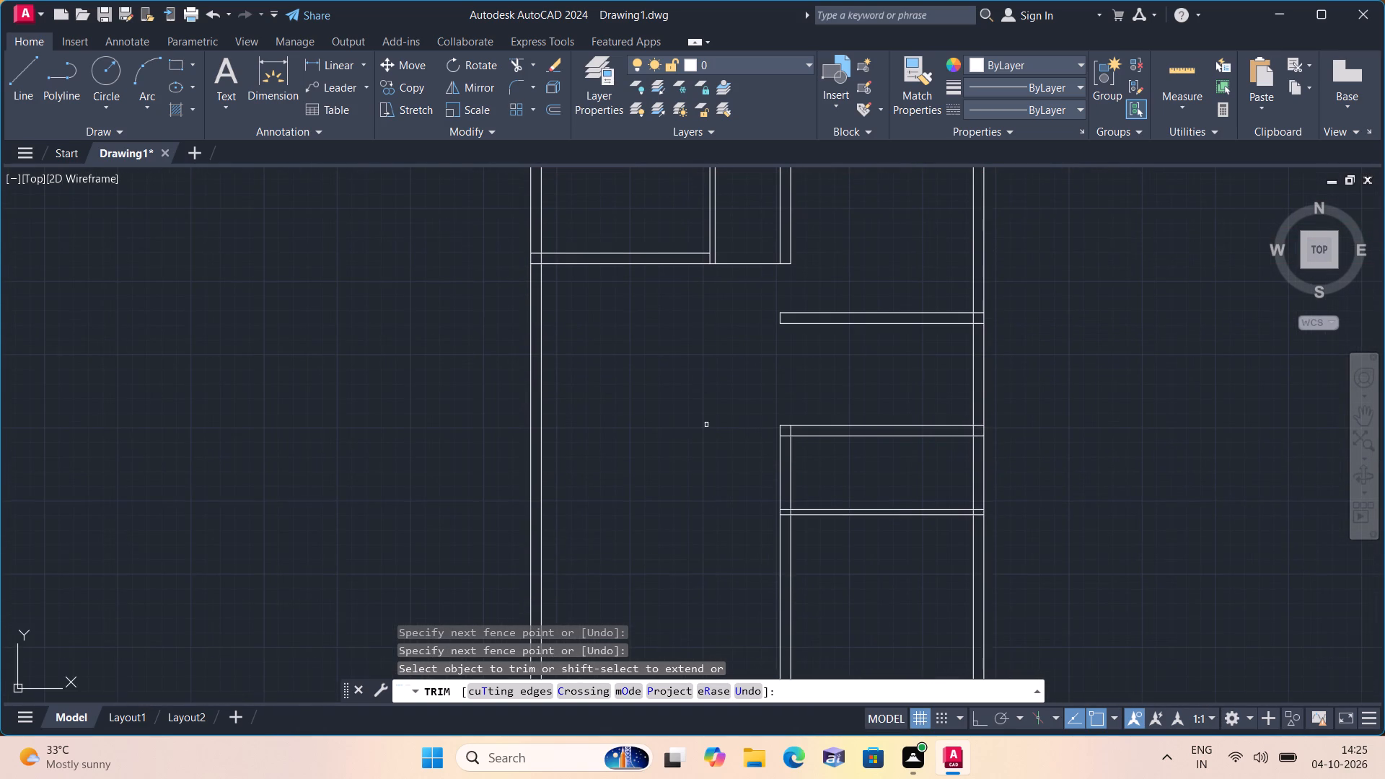
{"action": "scroll", "coordinate": [728, 571], "scroll_direction": "down", "scroll_amount": 1}
{"action": "middle_click_drag", "start_coordinate": [721, 568], "coordinate": [709, 534]}
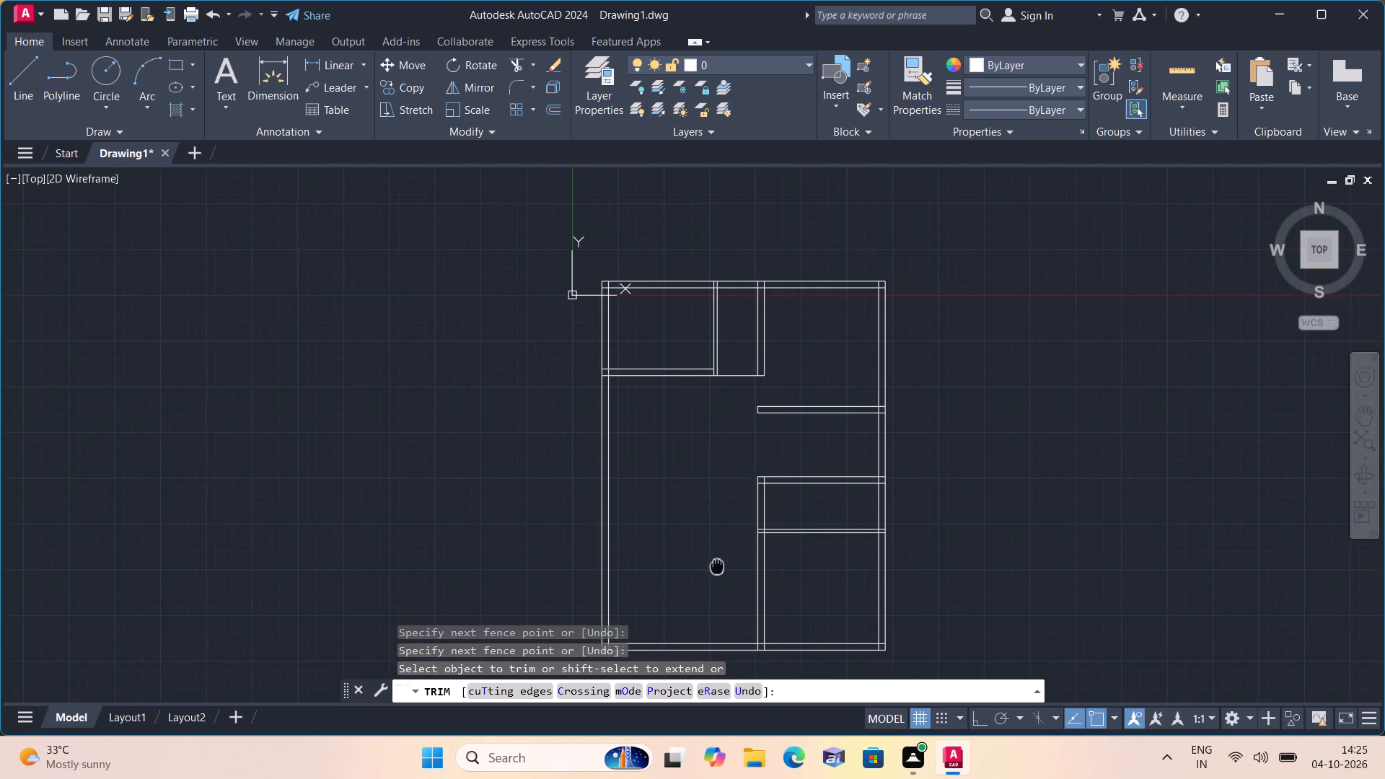
{"action": "middle_click_drag", "start_coordinate": [709, 534], "coordinate": [711, 470]}
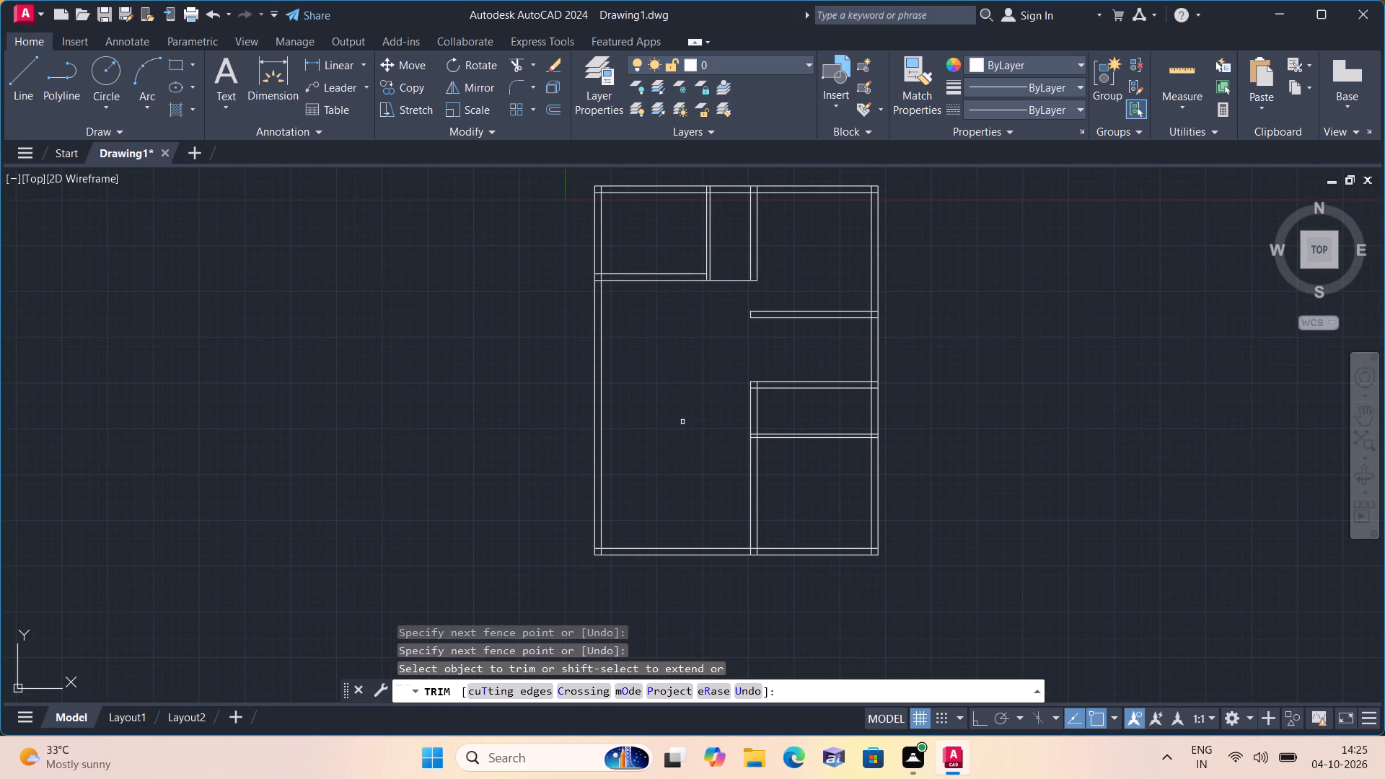
{"action": "middle_click_drag", "start_coordinate": [637, 351], "coordinate": [599, 478]}
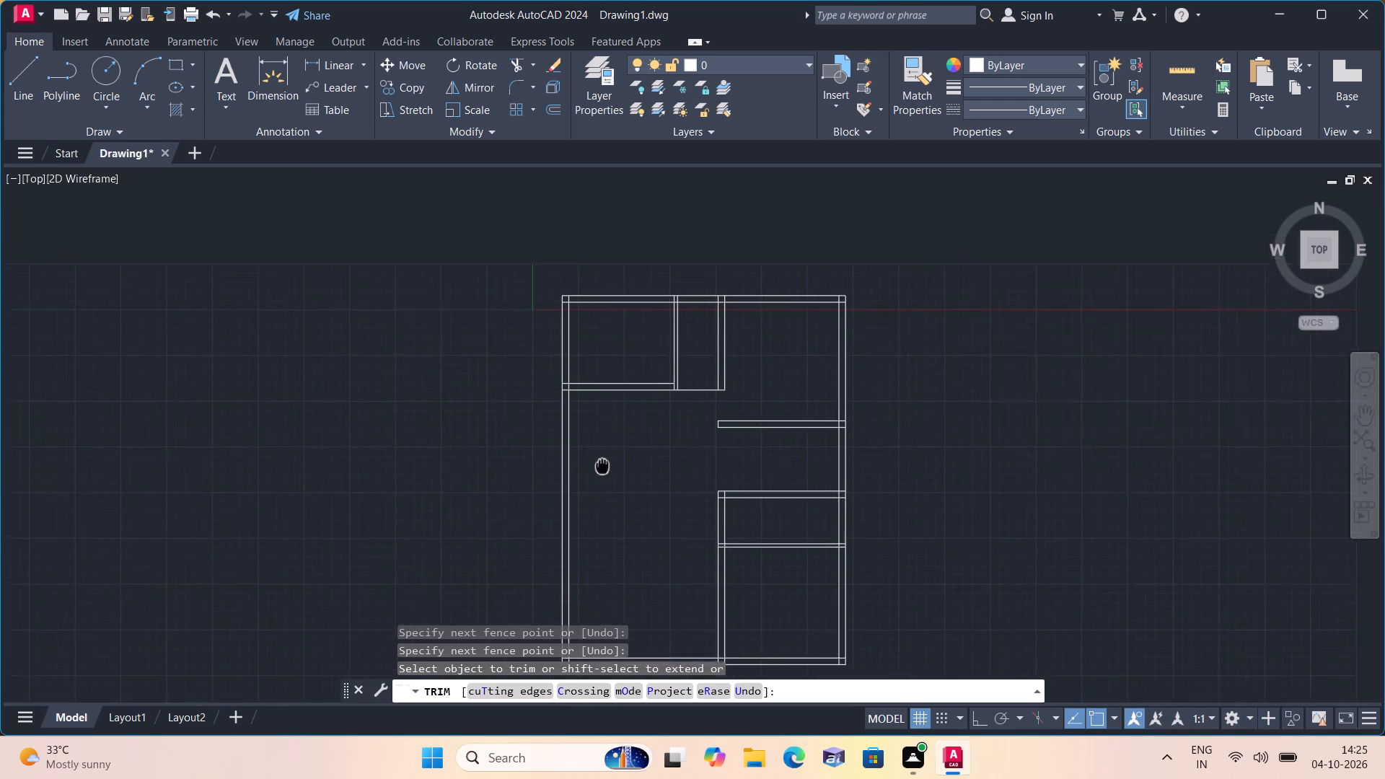
{"action": "middle_click_drag", "start_coordinate": [599, 478], "coordinate": [596, 494]}
{"action": "scroll", "coordinate": [619, 452], "scroll_direction": "up", "scroll_amount": 1}
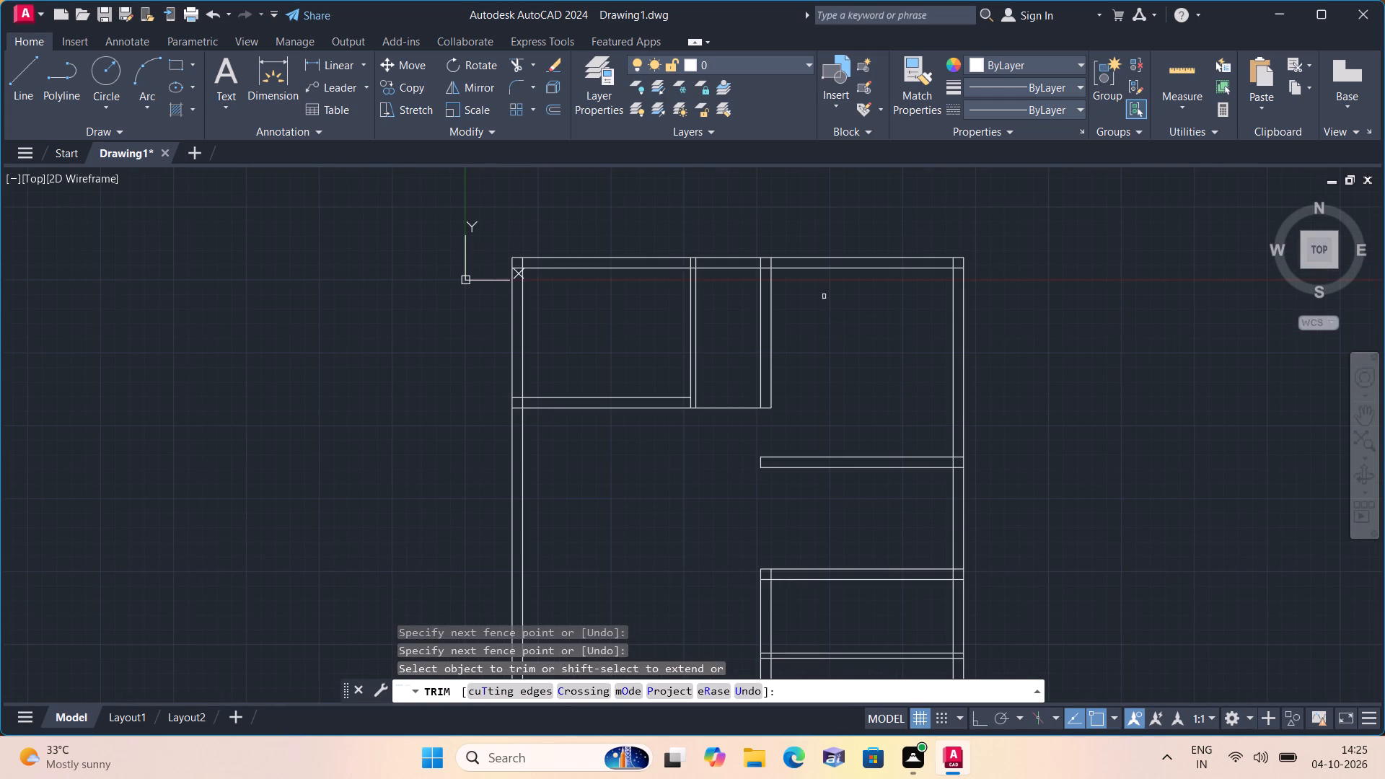
{"action": "middle_click_drag", "start_coordinate": [821, 282], "coordinate": [811, 325]}
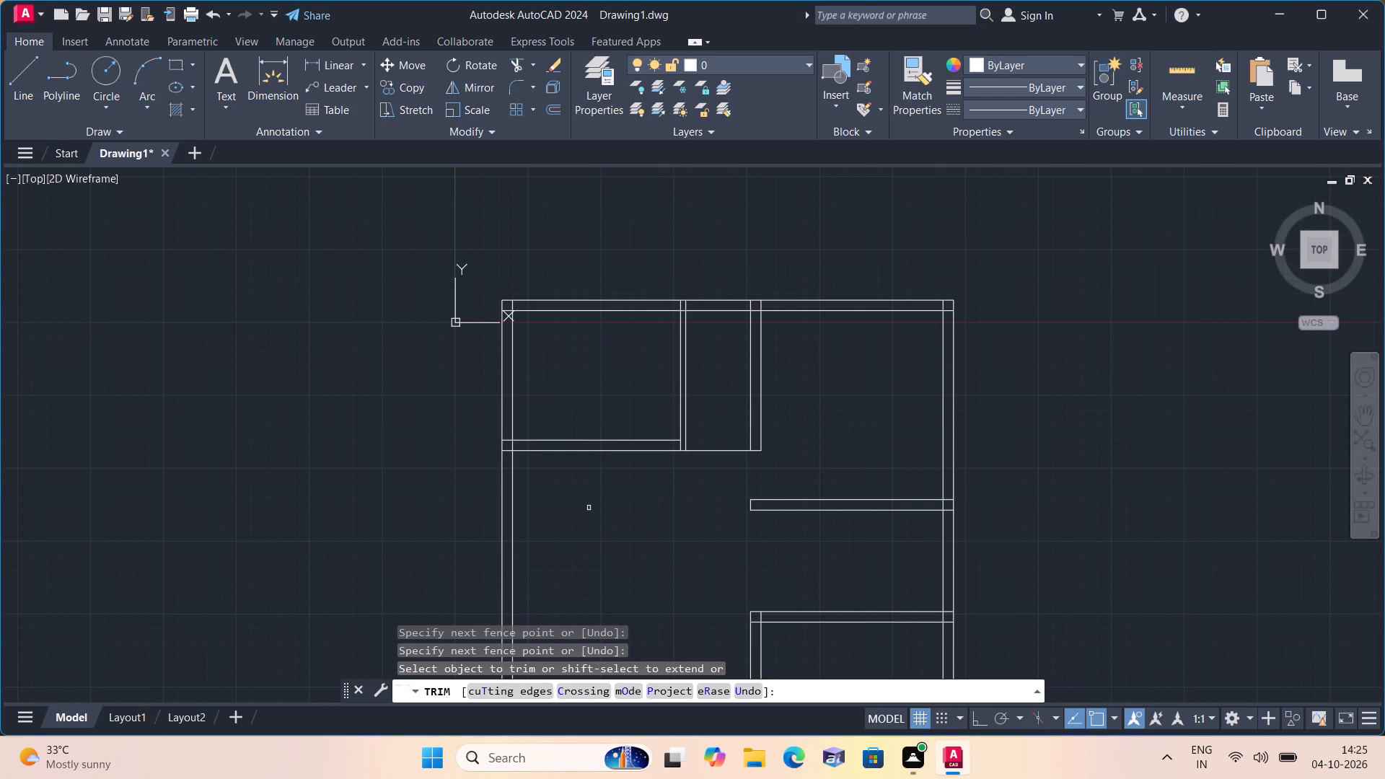
{"action": "scroll", "coordinate": [705, 509], "scroll_direction": "down", "scroll_amount": 1}
{"action": "scroll", "coordinate": [705, 501], "scroll_direction": "up", "scroll_amount": 3}
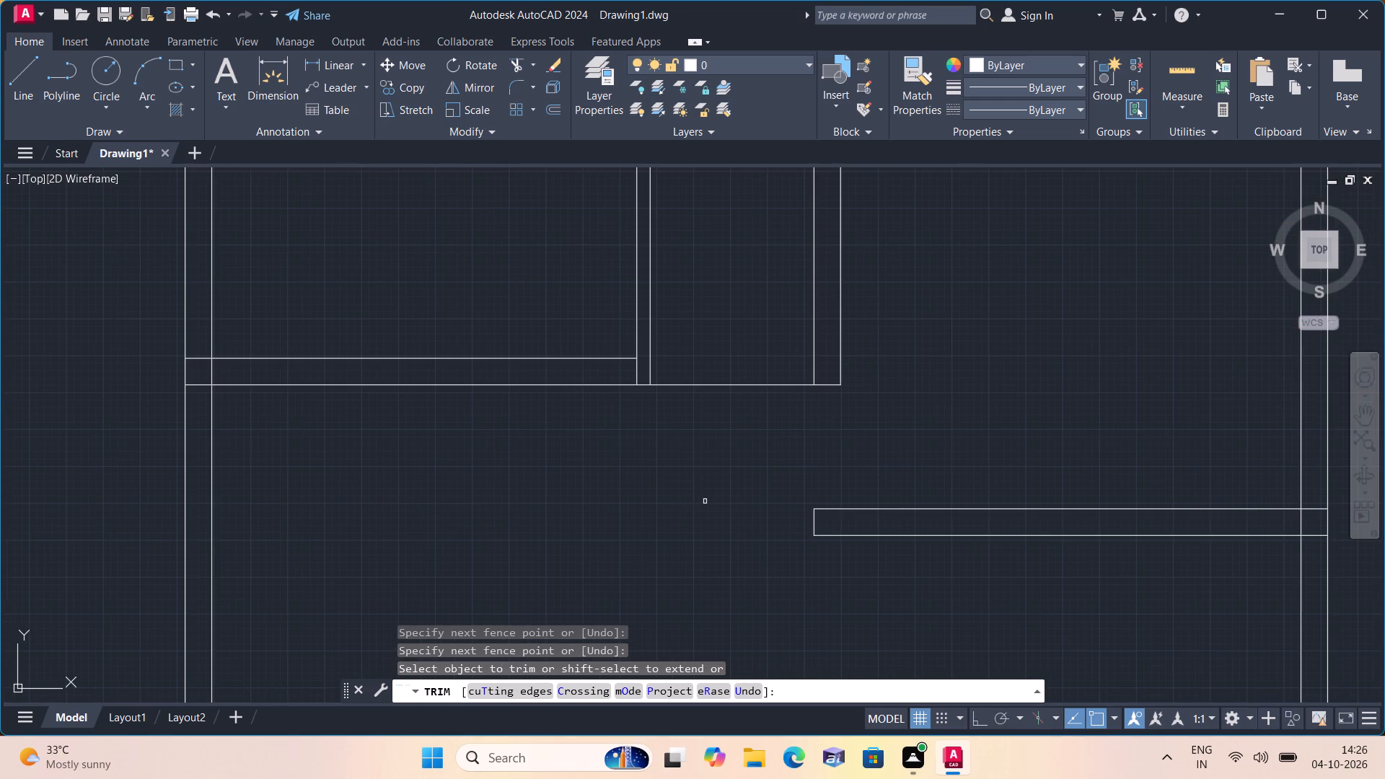
{"action": "scroll", "coordinate": [705, 501], "scroll_direction": "down", "scroll_amount": 1}
{"action": "middle_click_drag", "start_coordinate": [703, 501], "coordinate": [671, 447]}
{"action": "scroll", "coordinate": [671, 447], "scroll_direction": "down", "scroll_amount": 1}
{"action": "scroll", "coordinate": [667, 447], "scroll_direction": "up", "scroll_amount": 1}
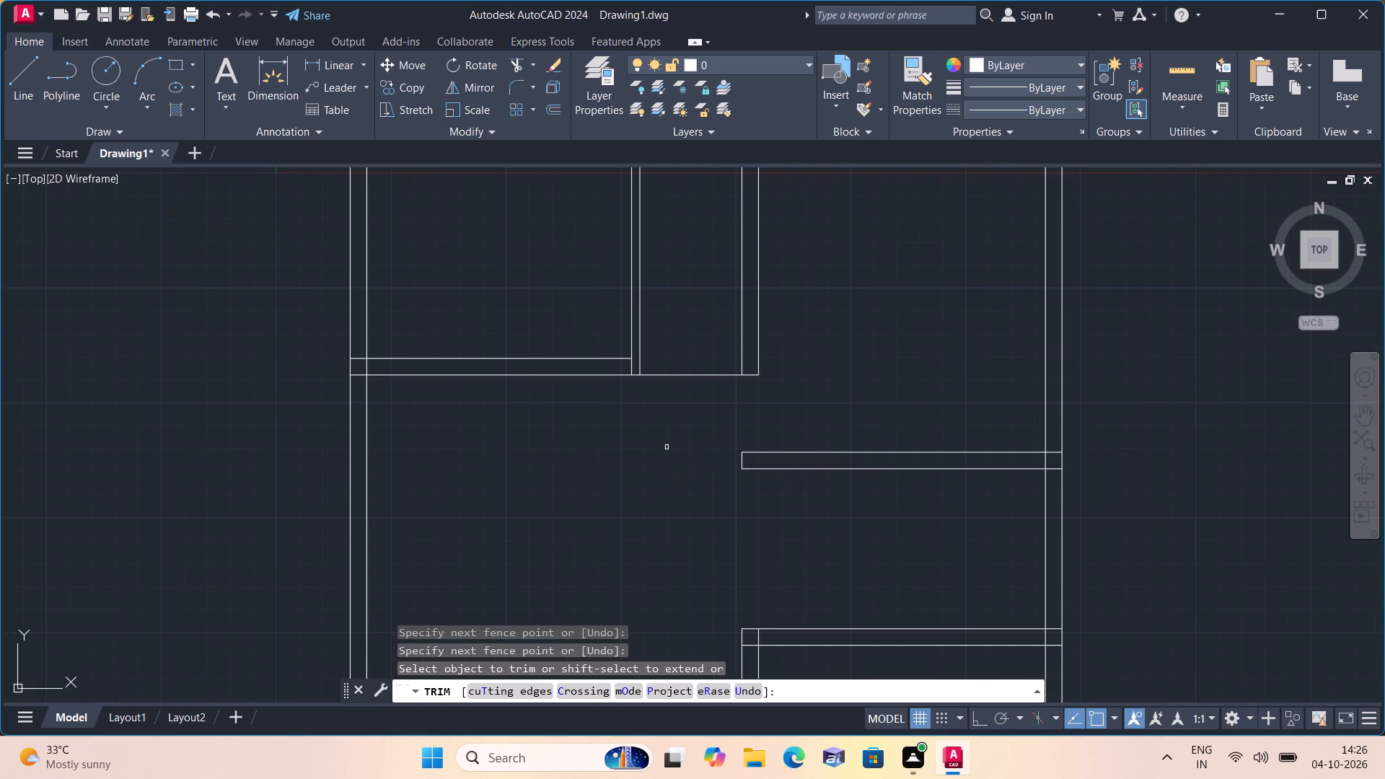
{"action": "scroll", "coordinate": [667, 447], "scroll_direction": "down", "scroll_amount": 1}
{"action": "middle_click_drag", "start_coordinate": [660, 447], "coordinate": [629, 493]}
{"action": "scroll", "coordinate": [659, 447], "scroll_direction": "down", "scroll_amount": 1}
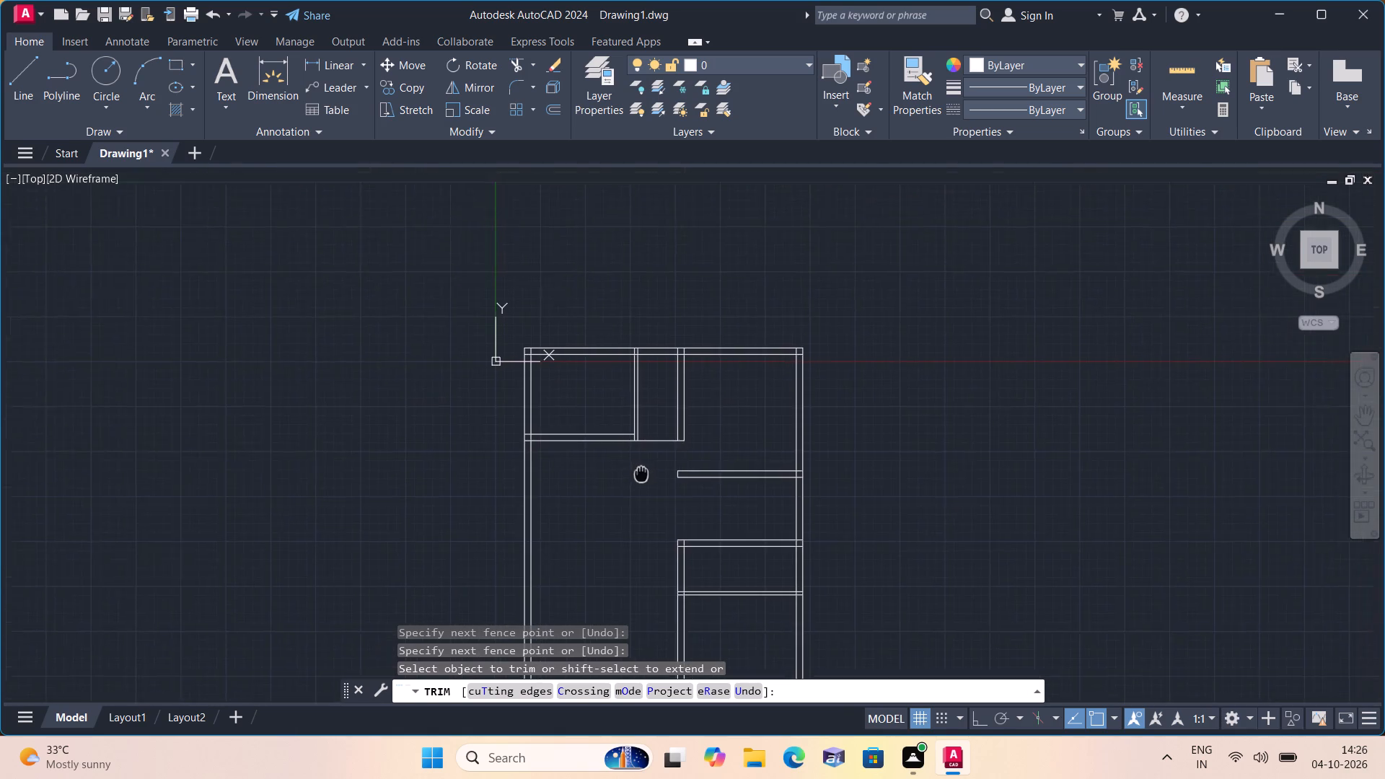
{"action": "middle_click_drag", "start_coordinate": [629, 493], "coordinate": [628, 514]}
{"action": "scroll", "coordinate": [637, 522], "scroll_direction": "up", "scroll_amount": 2}
{"action": "scroll", "coordinate": [564, 459], "scroll_direction": "up", "scroll_amount": 1}
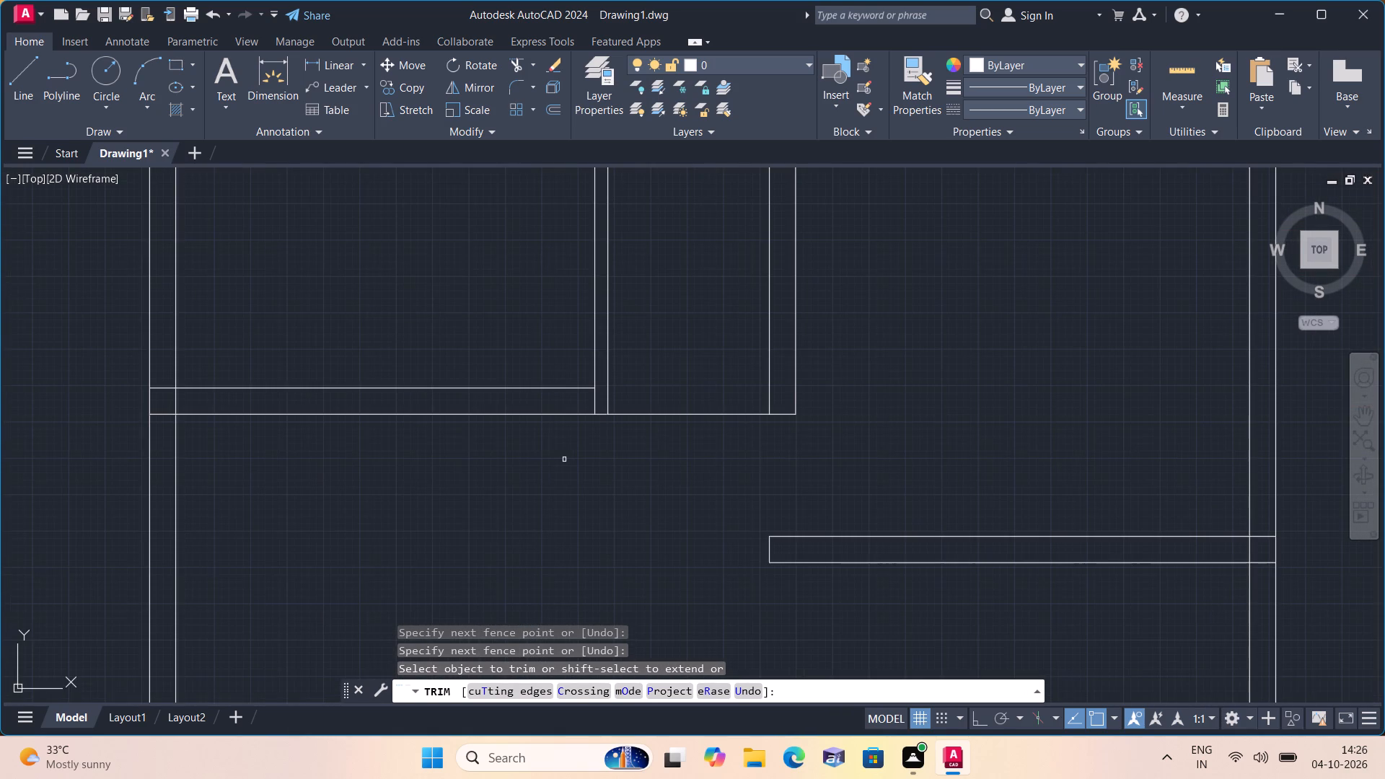
{"action": "middle_click", "coordinate": [561, 452]}
{"action": "scroll", "coordinate": [558, 453], "scroll_direction": "down", "scroll_amount": 2}
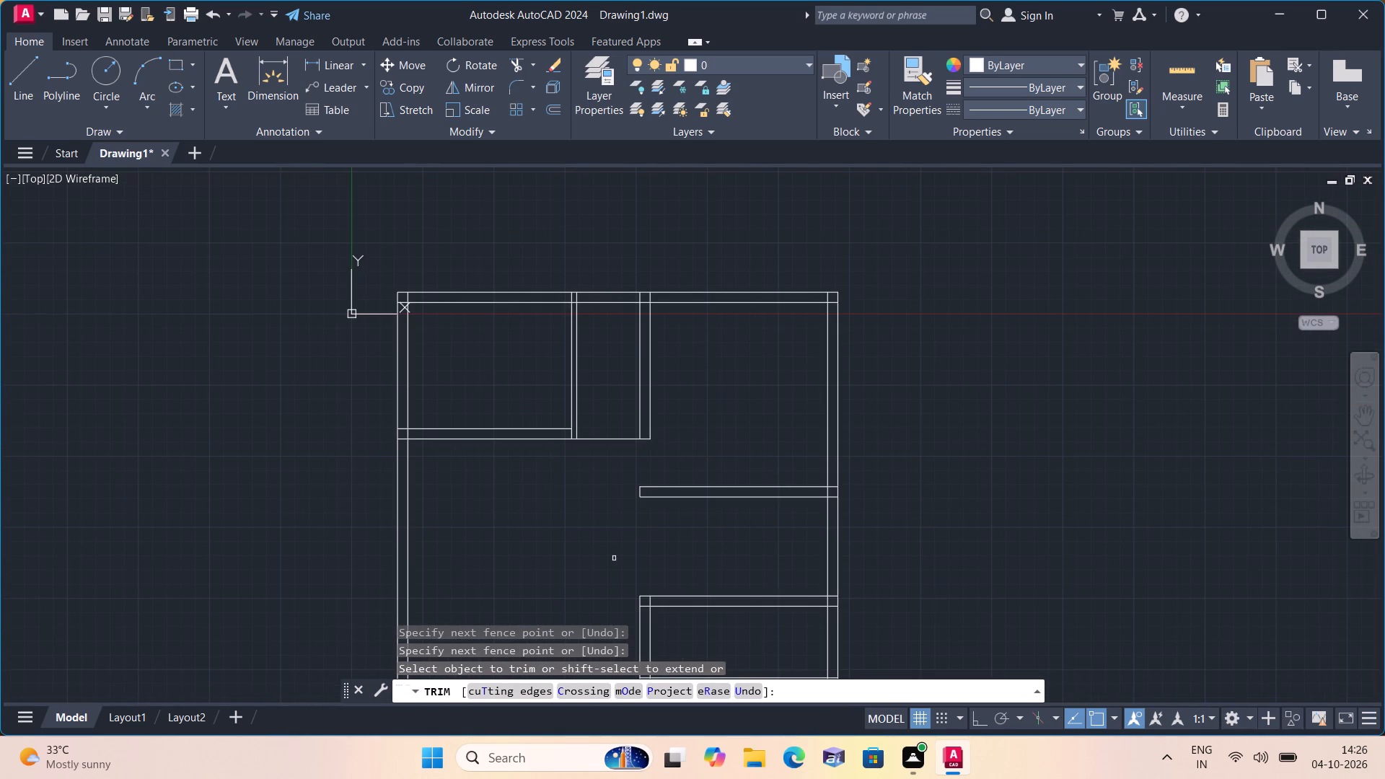
{"action": "middle_click_drag", "start_coordinate": [614, 558], "coordinate": [597, 490]}
{"action": "middle_click", "coordinate": [599, 485]}
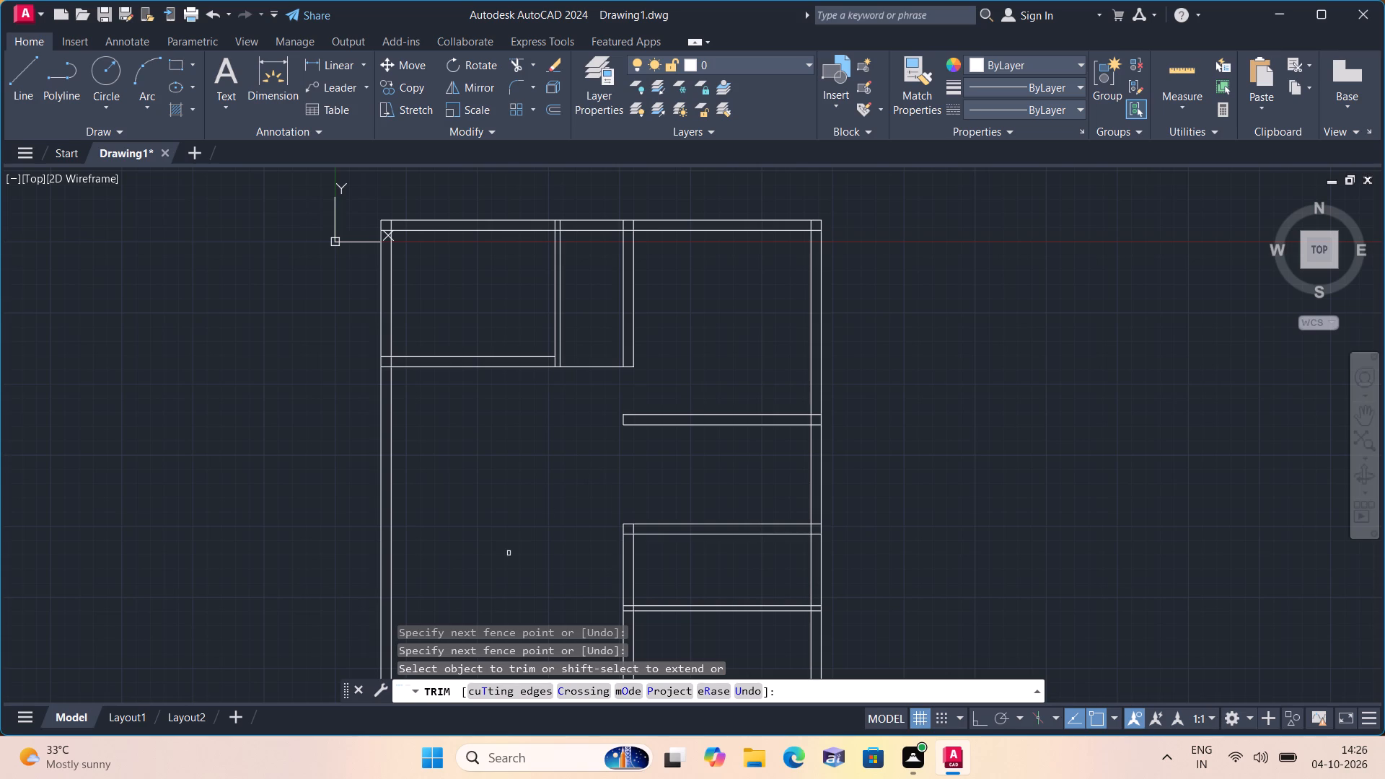
{"action": "scroll", "coordinate": [509, 553], "scroll_direction": "down", "scroll_amount": 1}
{"action": "middle_click_drag", "start_coordinate": [491, 541], "coordinate": [637, 413]}
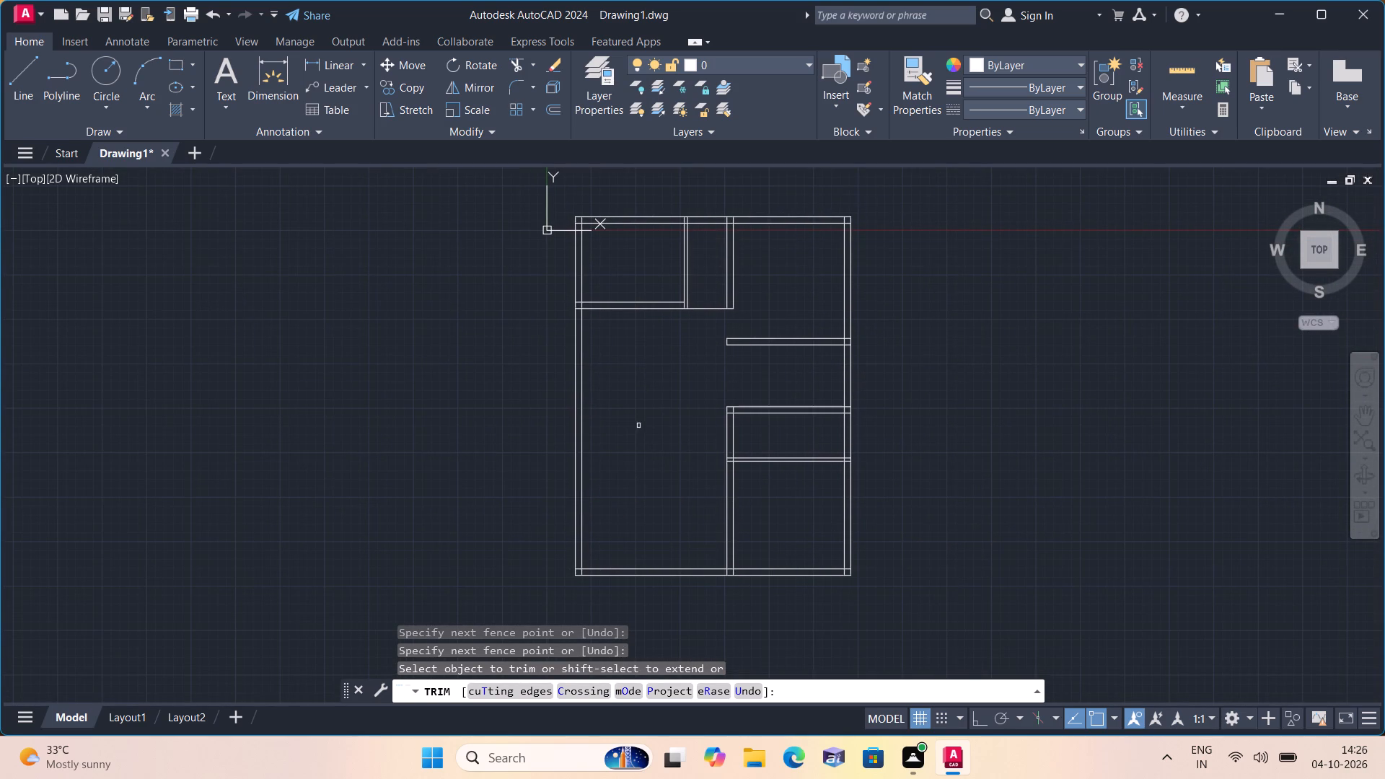
{"action": "scroll", "coordinate": [628, 538], "scroll_direction": "up", "scroll_amount": 2}
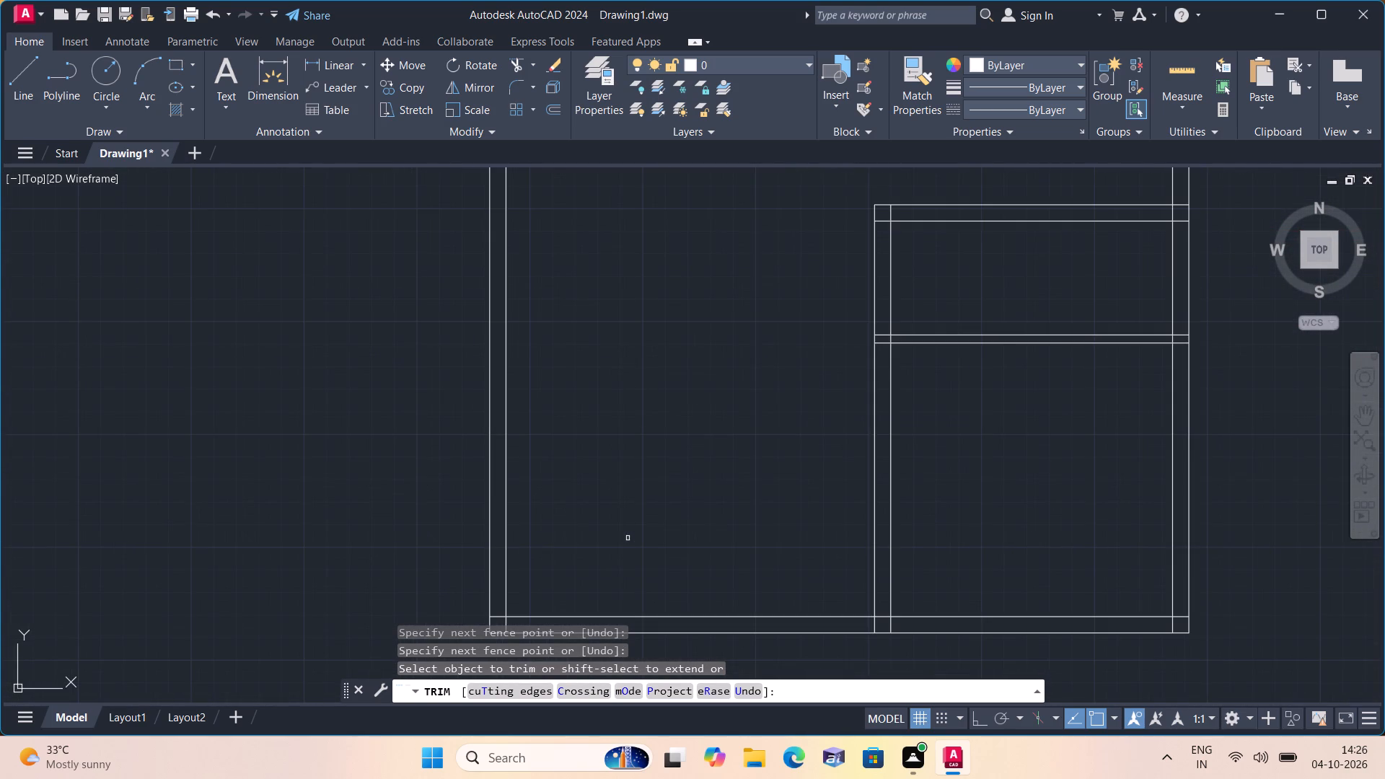
{"action": "middle_click_drag", "start_coordinate": [628, 538], "coordinate": [589, 485]}
{"action": "scroll", "coordinate": [609, 526], "scroll_direction": "down", "scroll_amount": 2}
{"action": "scroll", "coordinate": [615, 432], "scroll_direction": "down", "scroll_amount": 1}
{"action": "middle_click_drag", "start_coordinate": [604, 432], "coordinate": [599, 515]}
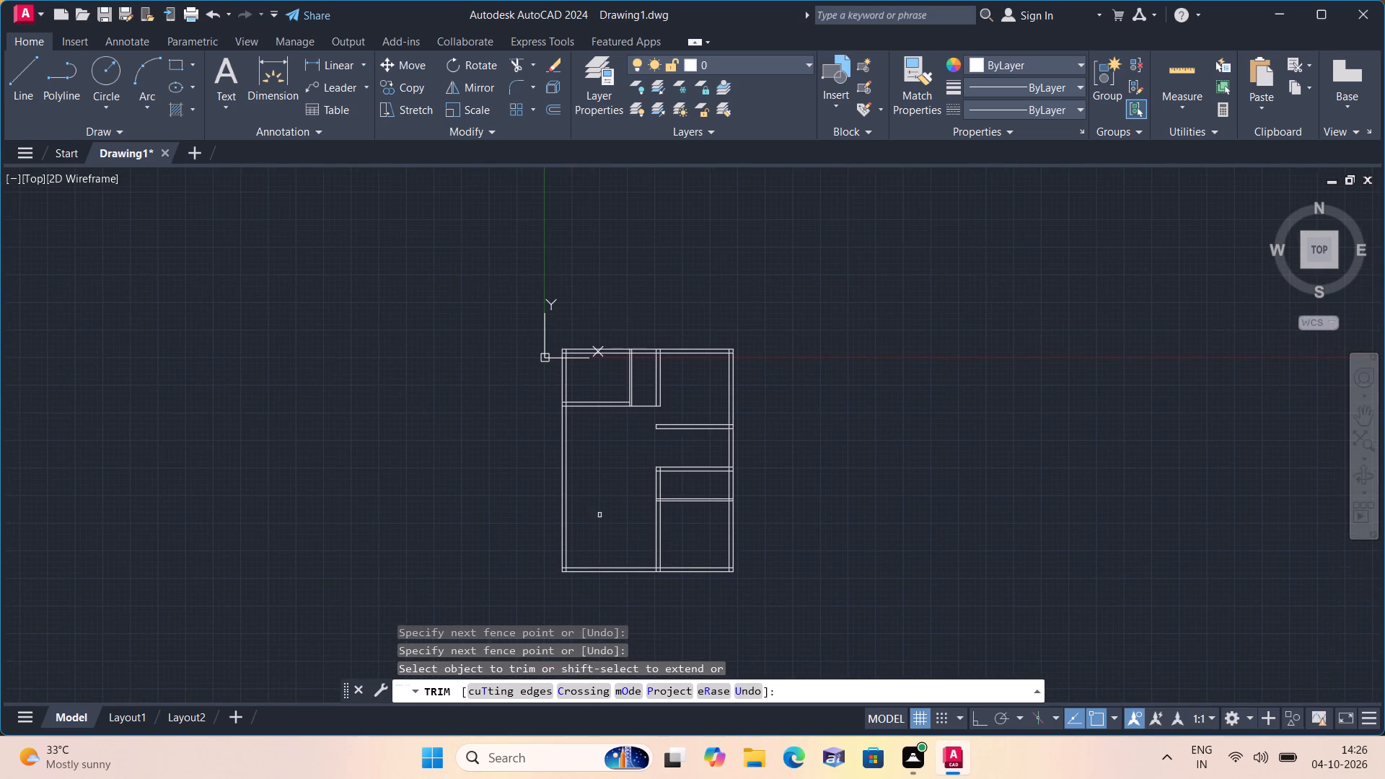
{"action": "scroll", "coordinate": [613, 426], "scroll_direction": "up", "scroll_amount": 2}
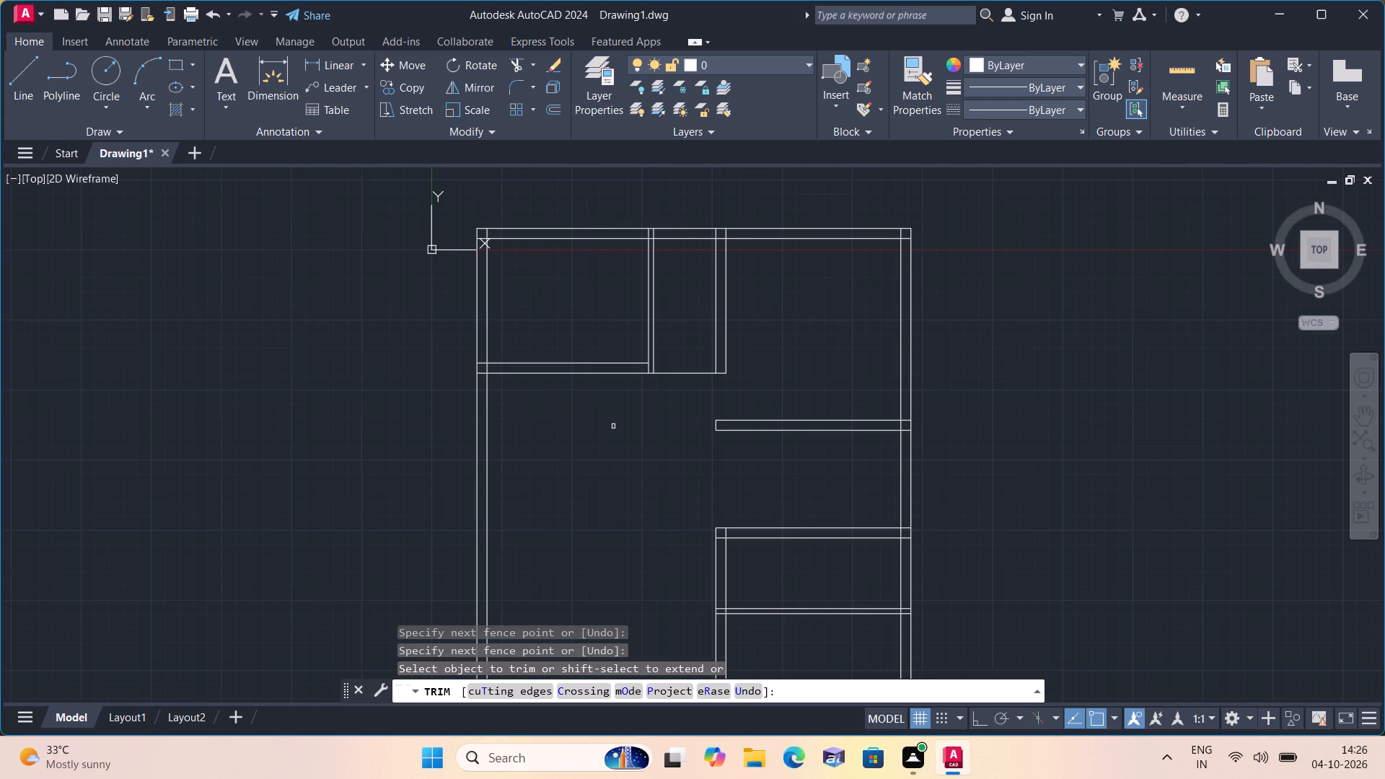
{"action": "key", "text": "Escape"}
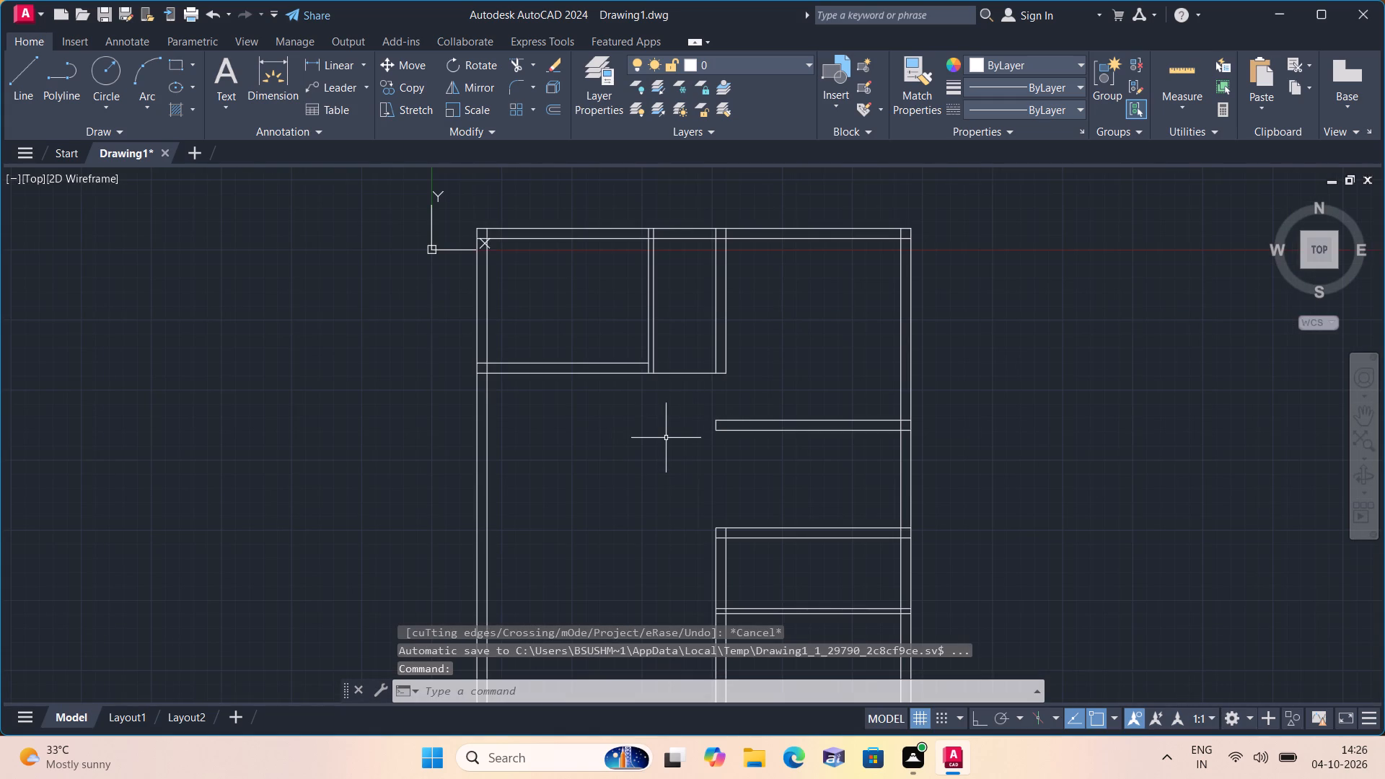
Examine the bottom exterior wall and its junction with the vertical interior wall beside the lower room.
{"action": "scroll", "coordinate": [670, 428], "scroll_direction": "down", "scroll_amount": 1}
{"action": "middle_click_drag", "start_coordinate": [676, 449], "coordinate": [586, 320]}
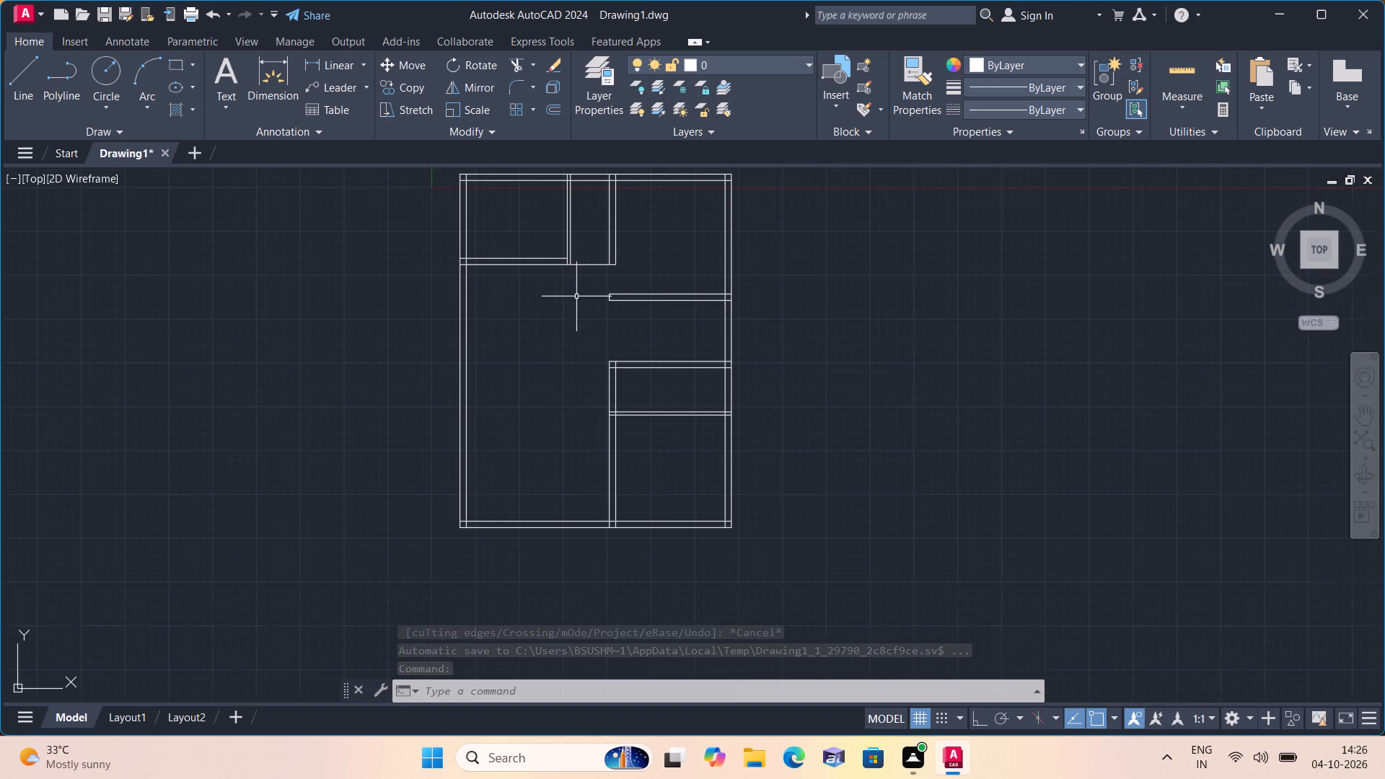
{"action": "scroll", "coordinate": [571, 520], "scroll_direction": "up", "scroll_amount": 3}
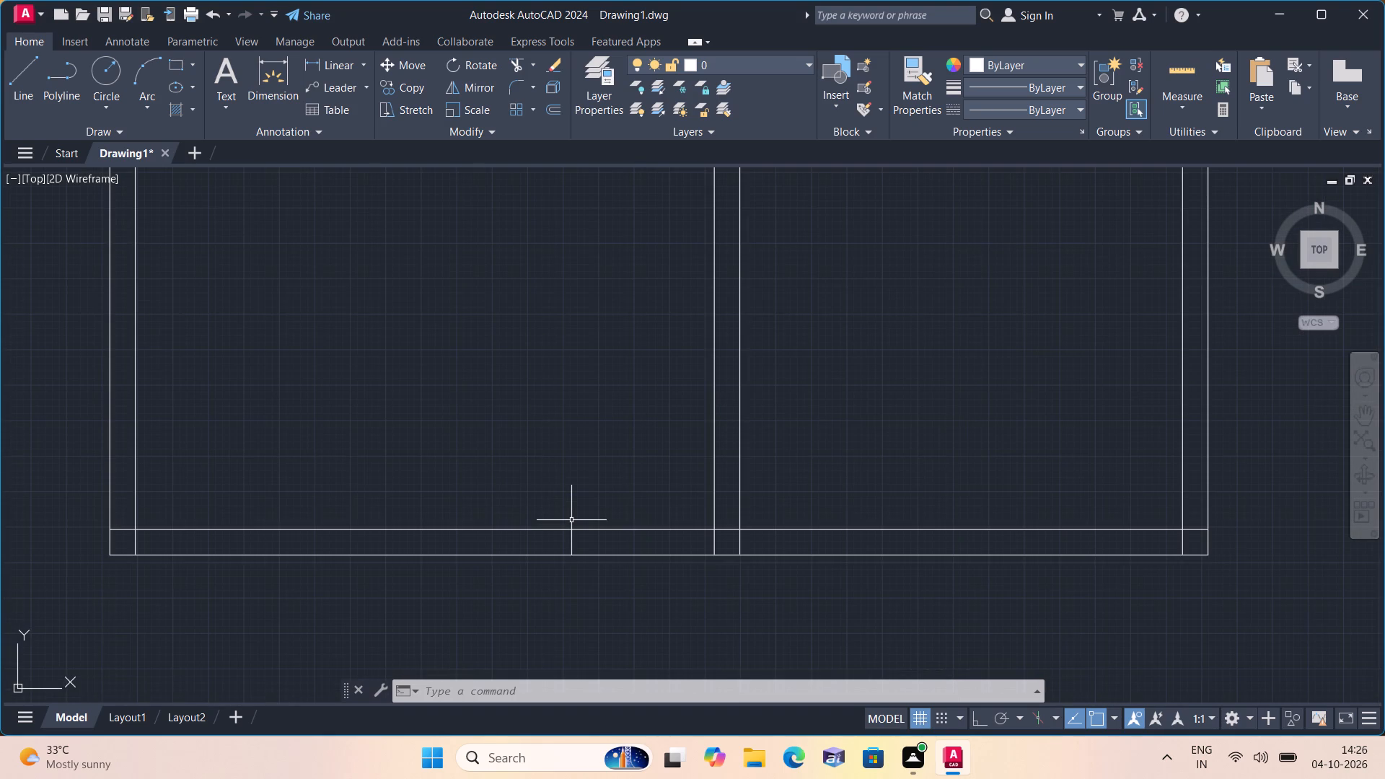
{"action": "scroll", "coordinate": [571, 520], "scroll_direction": "down", "scroll_amount": 2}
{"action": "scroll", "coordinate": [571, 520], "scroll_direction": "up", "scroll_amount": 2}
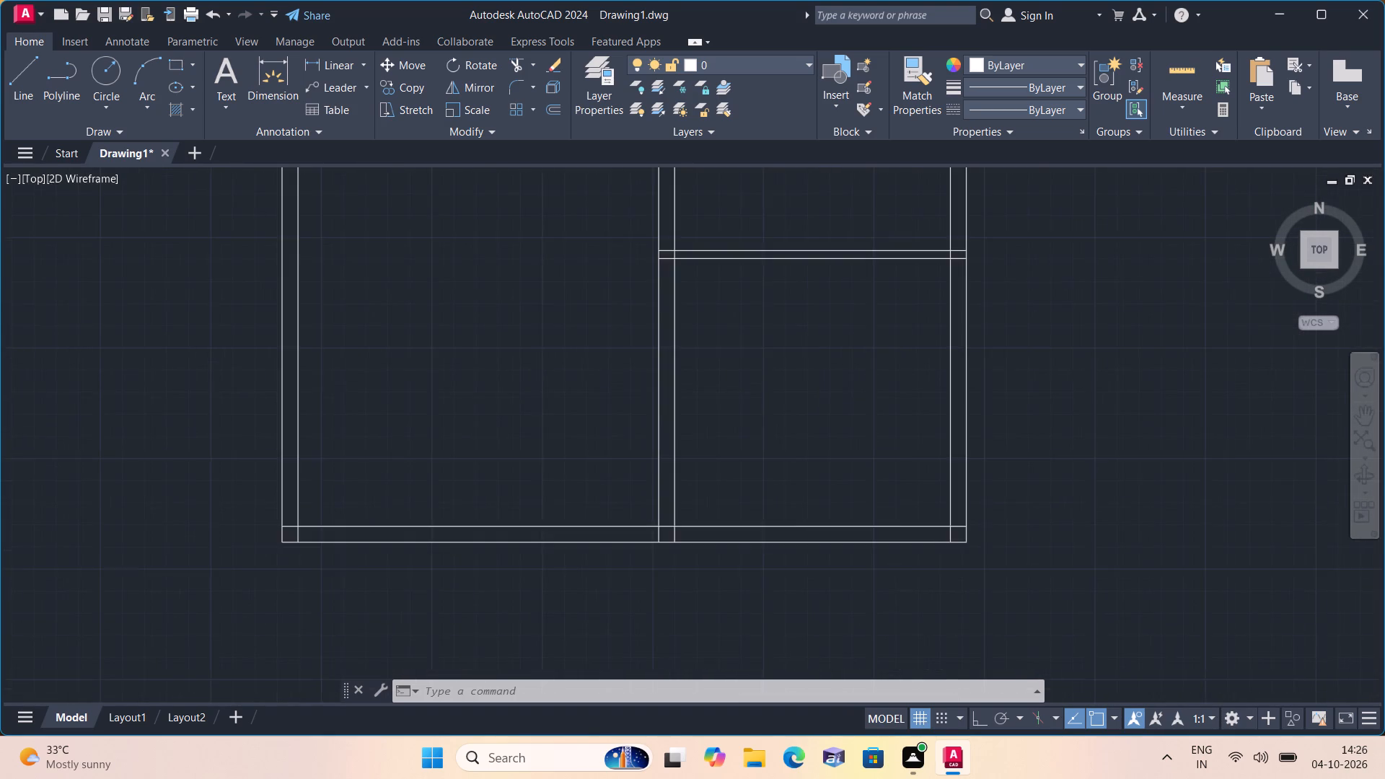
{"action": "scroll", "coordinate": [571, 520], "scroll_direction": "down", "scroll_amount": 1}
{"action": "scroll", "coordinate": [571, 520], "scroll_direction": "up", "scroll_amount": 1}
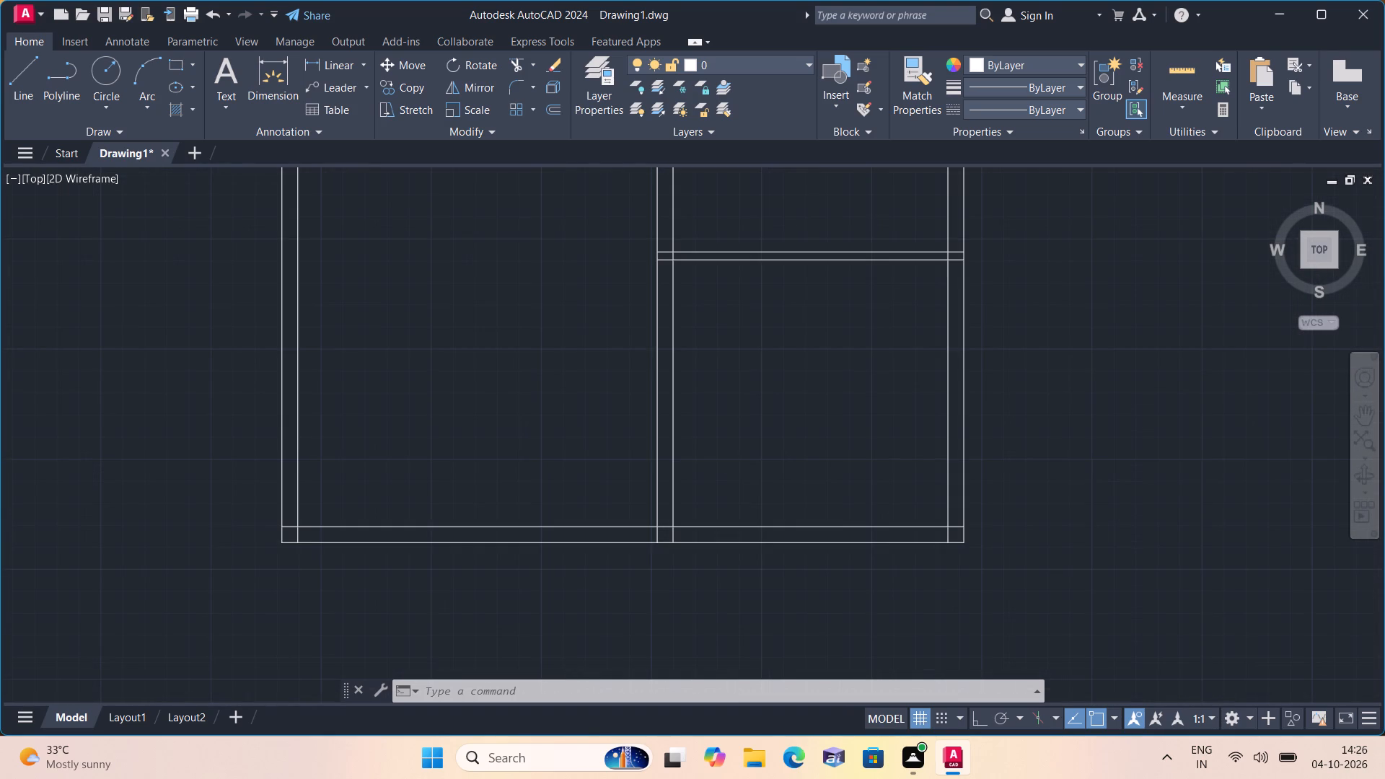
{"action": "scroll", "coordinate": [571, 520], "scroll_direction": "down", "scroll_amount": 1}
{"action": "scroll", "coordinate": [571, 520], "scroll_direction": "up", "scroll_amount": 2}
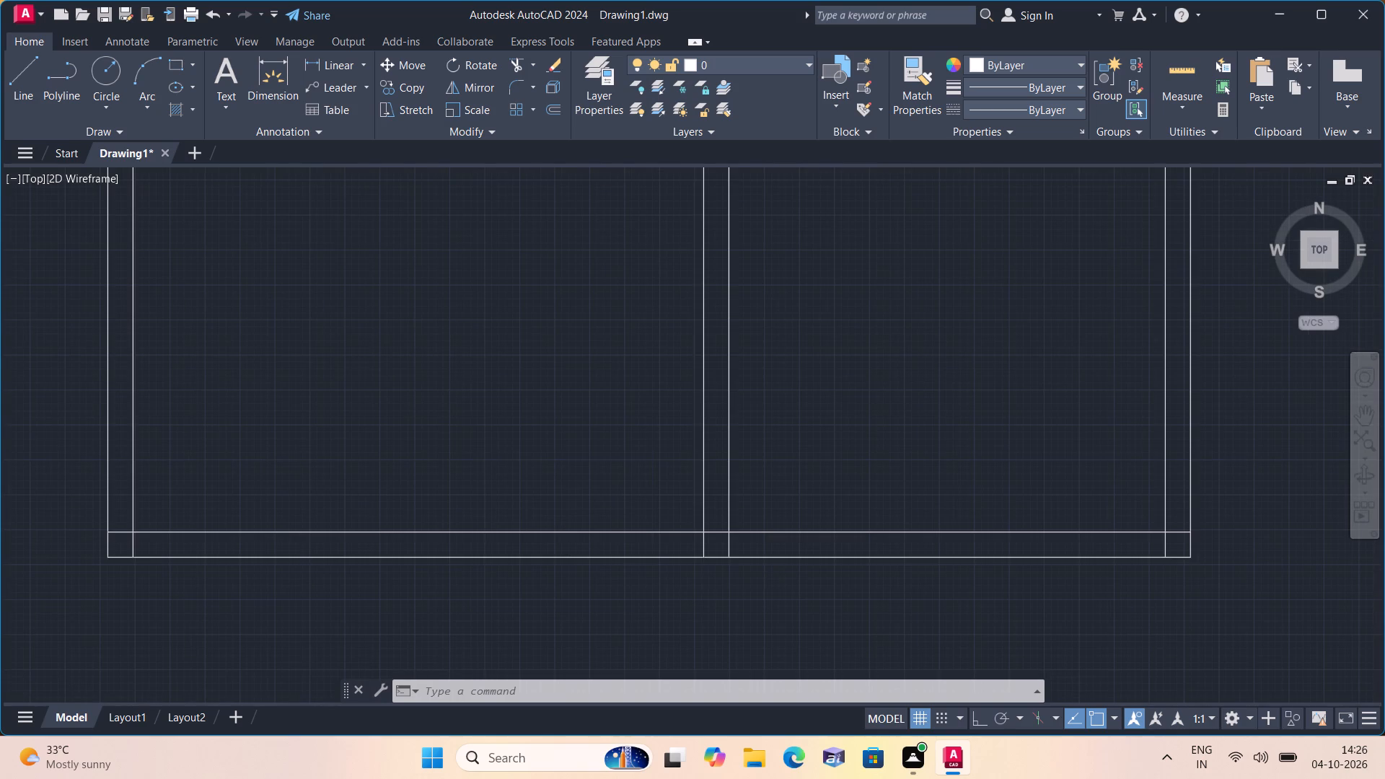
{"action": "scroll", "coordinate": [571, 520], "scroll_direction": "up", "scroll_amount": 1}
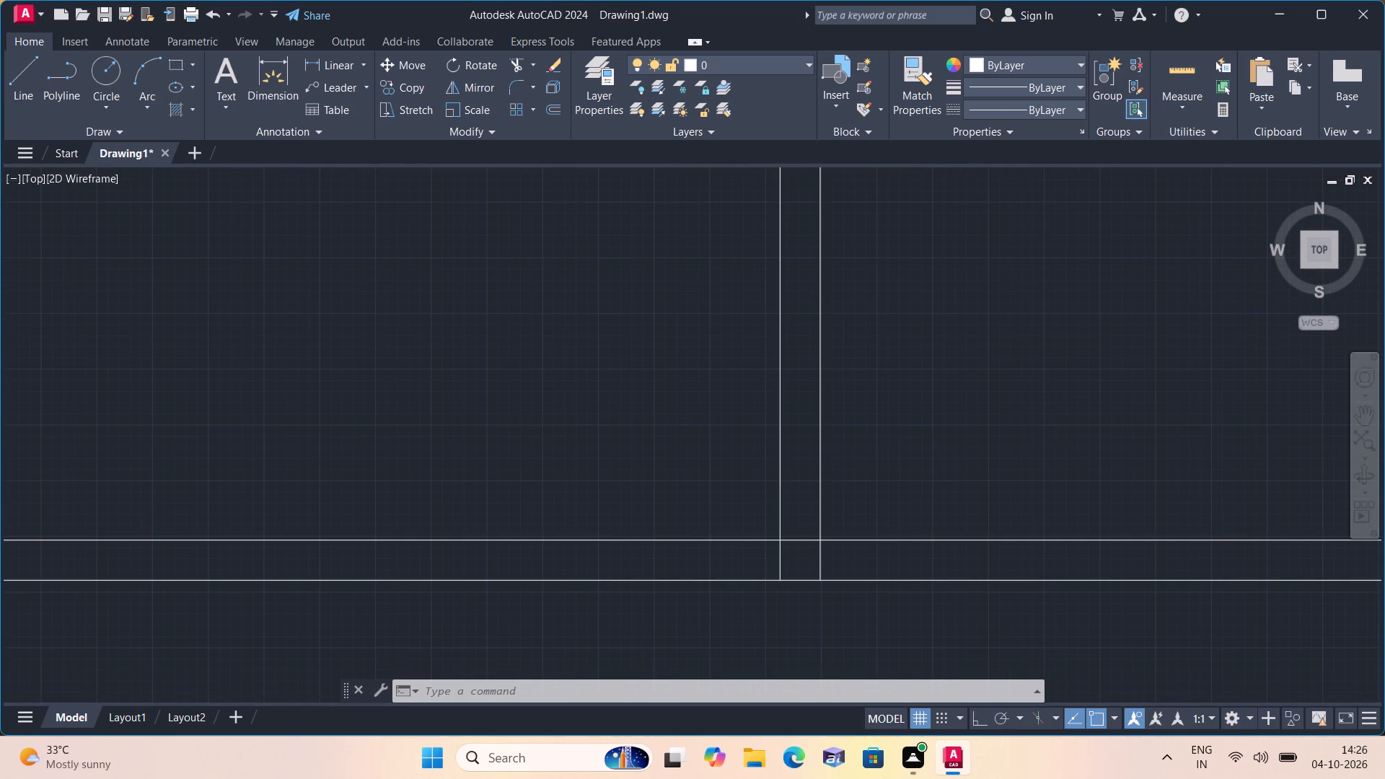
{"action": "scroll", "coordinate": [571, 520], "scroll_direction": "down", "scroll_amount": 1}
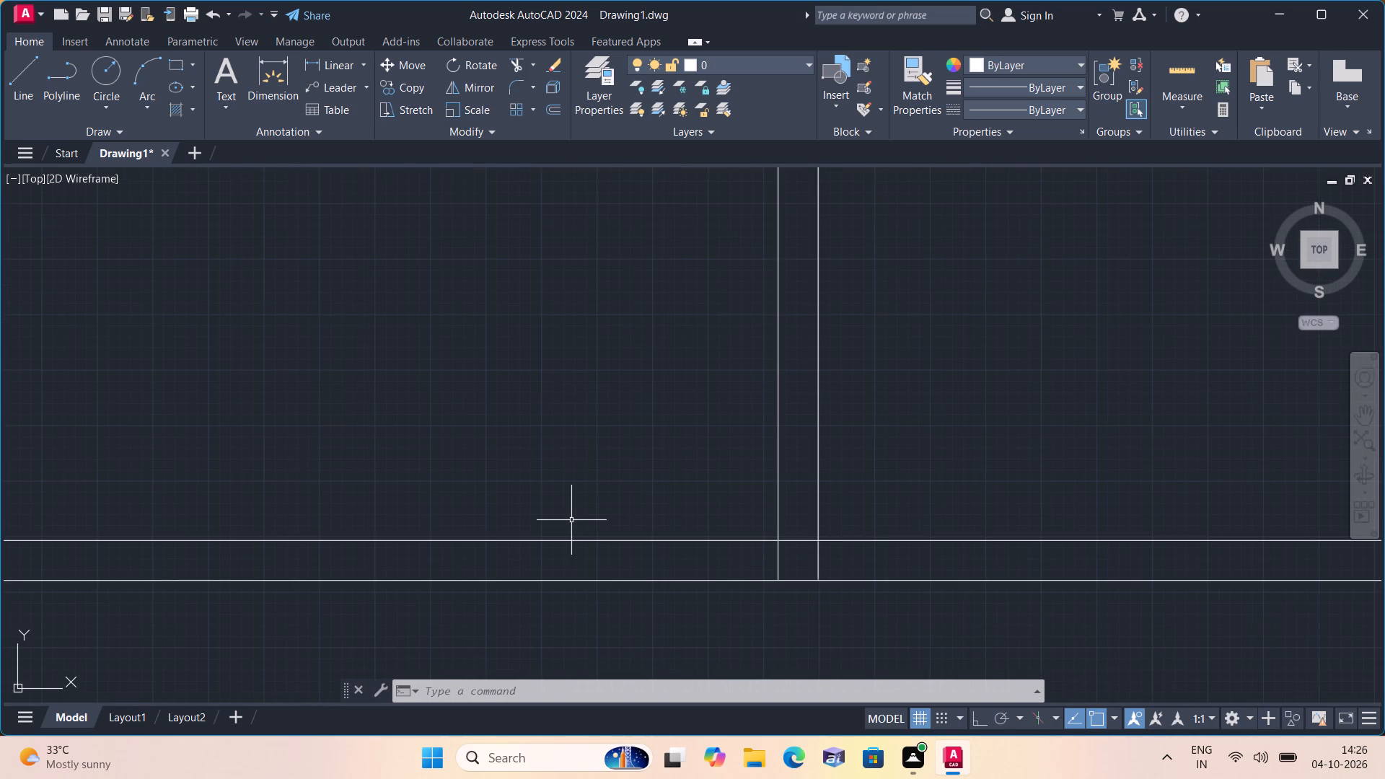
{"action": "scroll", "coordinate": [571, 520], "scroll_direction": "down", "scroll_amount": 2}
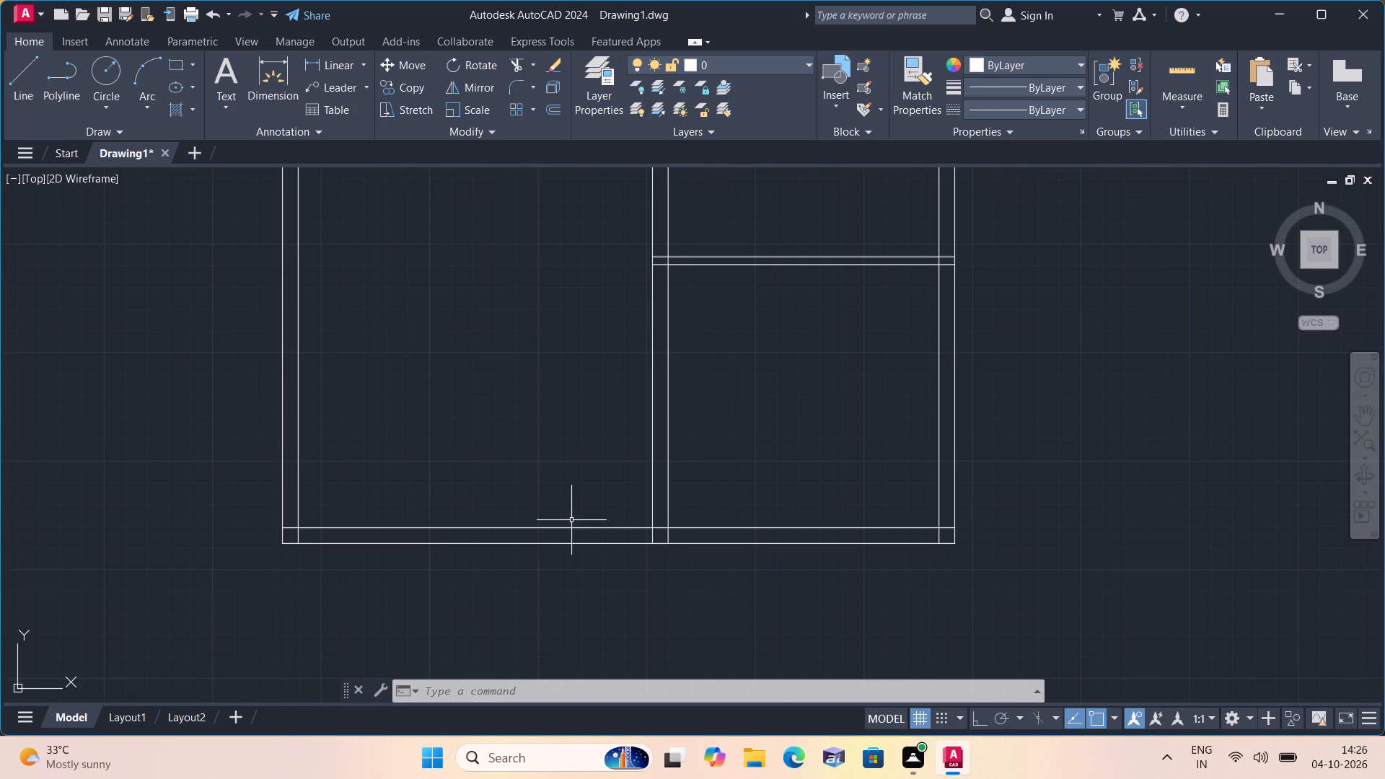
{"action": "scroll", "coordinate": [571, 520], "scroll_direction": "down", "scroll_amount": 1}
{"action": "scroll", "coordinate": [571, 520], "scroll_direction": "up", "scroll_amount": 1}
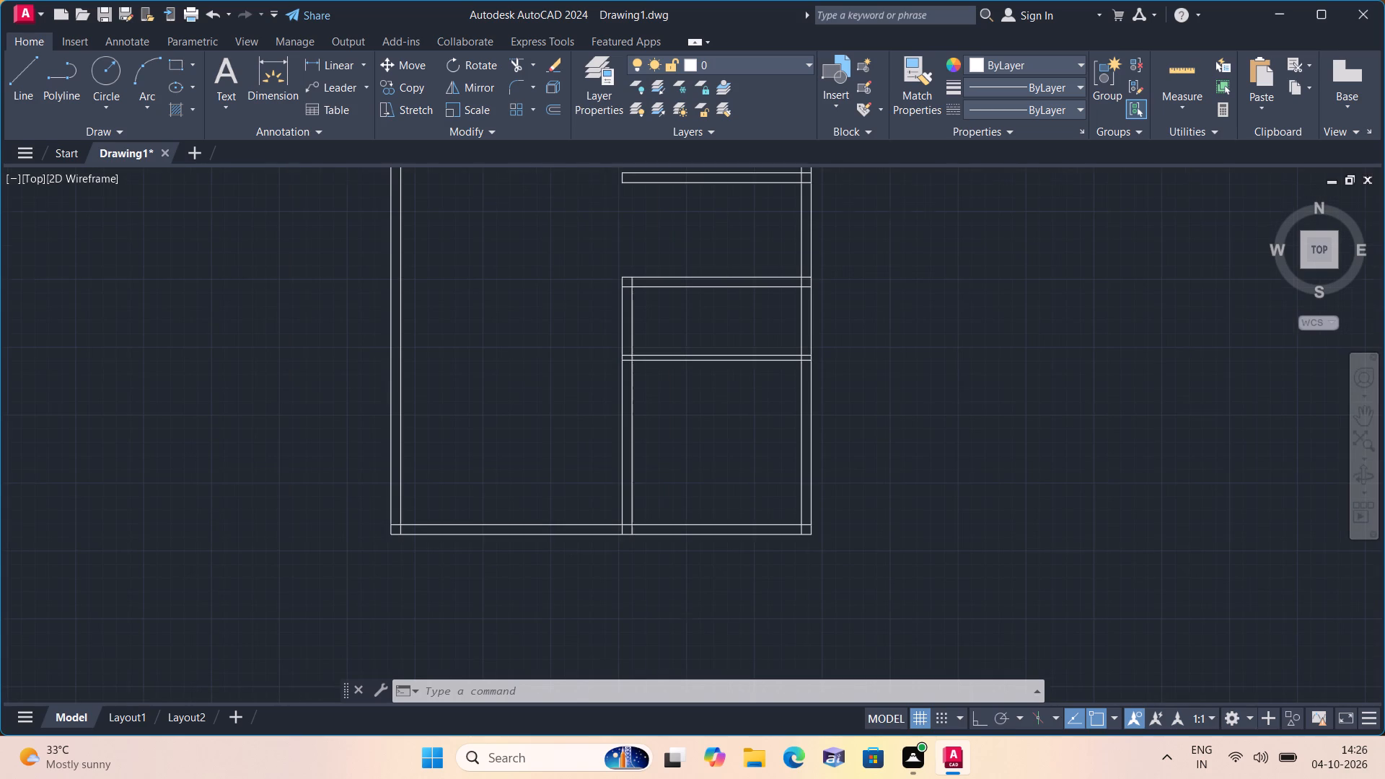
{"action": "scroll", "coordinate": [571, 520], "scroll_direction": "up", "scroll_amount": 1}
{"action": "scroll", "coordinate": [571, 520], "scroll_direction": "down", "scroll_amount": 1}
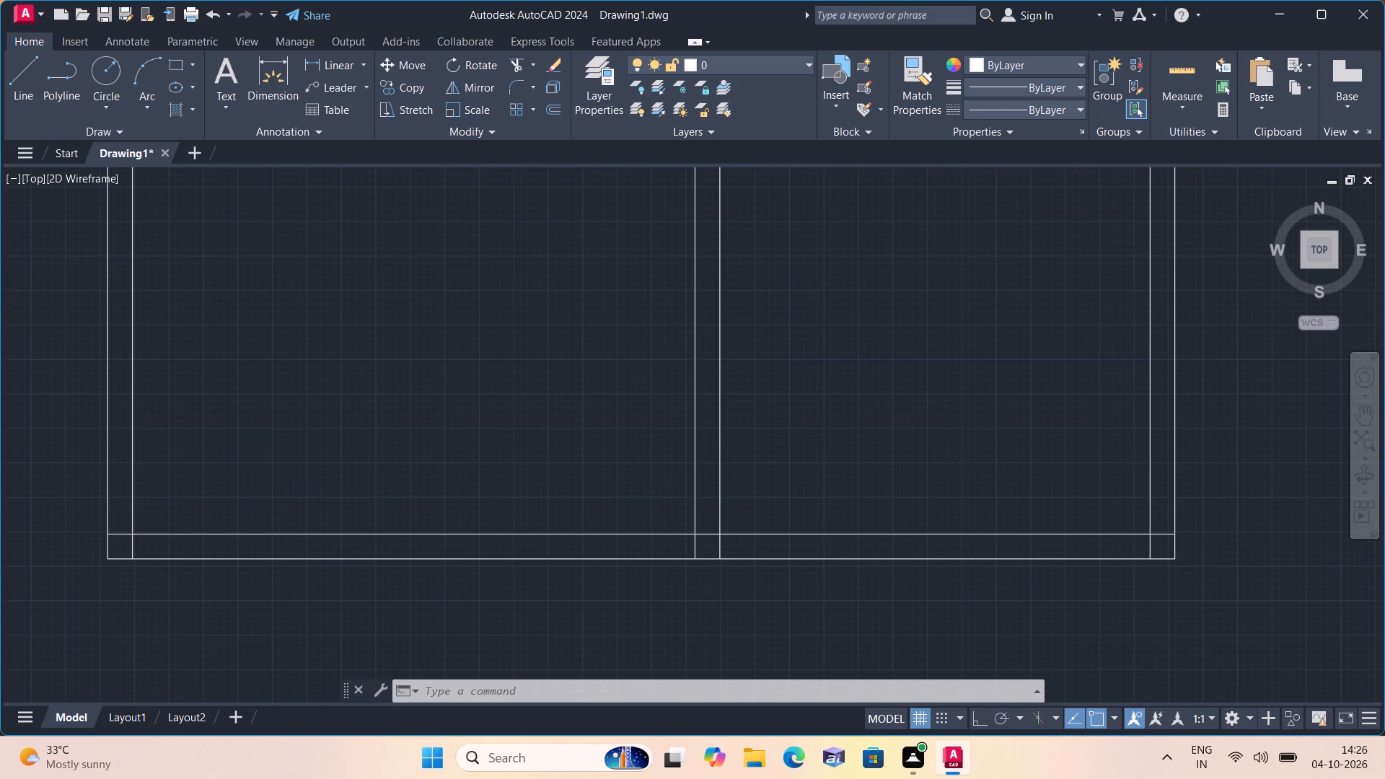
{"action": "middle_click_drag", "start_coordinate": [567, 503], "coordinate": [593, 571]}
{"action": "scroll", "coordinate": [592, 563], "scroll_direction": "down", "scroll_amount": 1}
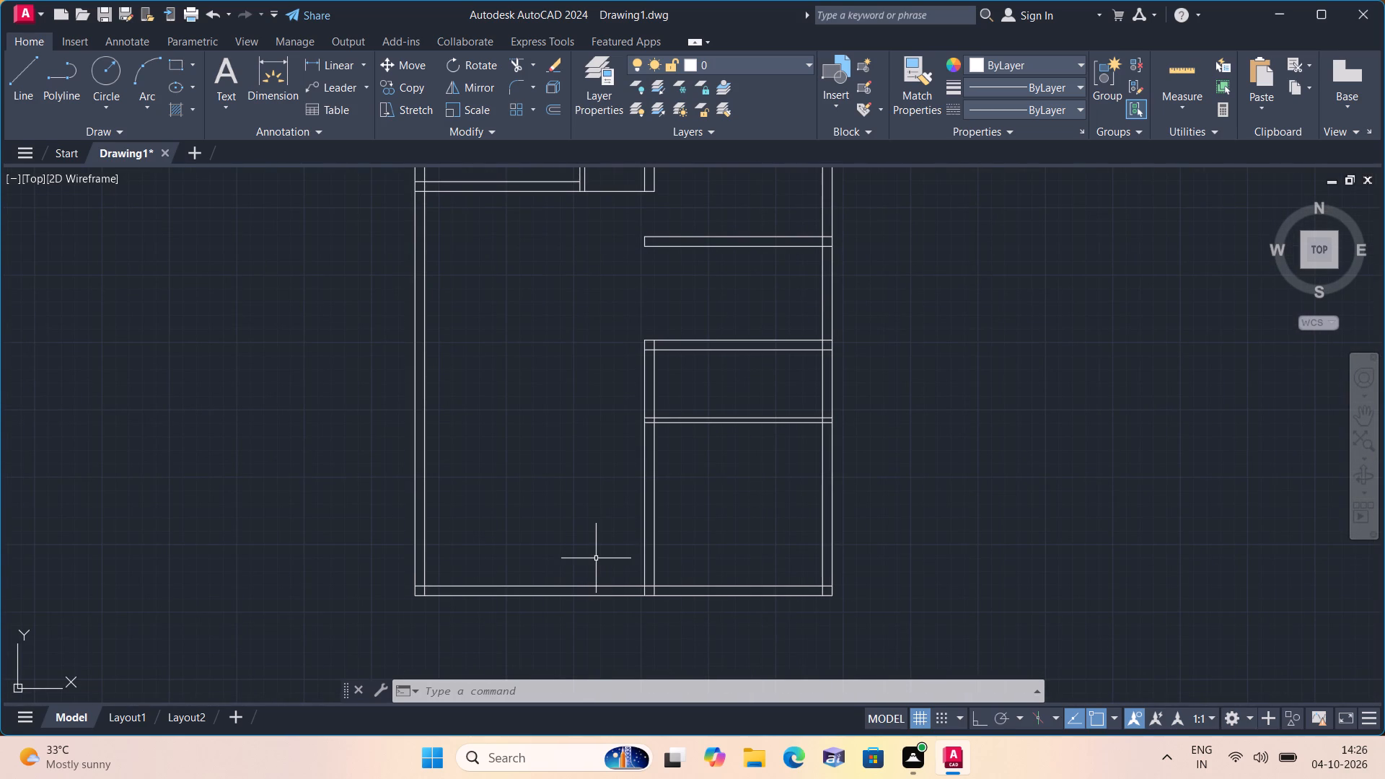
Offset the left line of the vertical interior wall beside the lower right rooms by 4'3" into the open area on its left.
{"action": "middle_click_drag", "start_coordinate": [590, 514], "coordinate": [659, 641]}
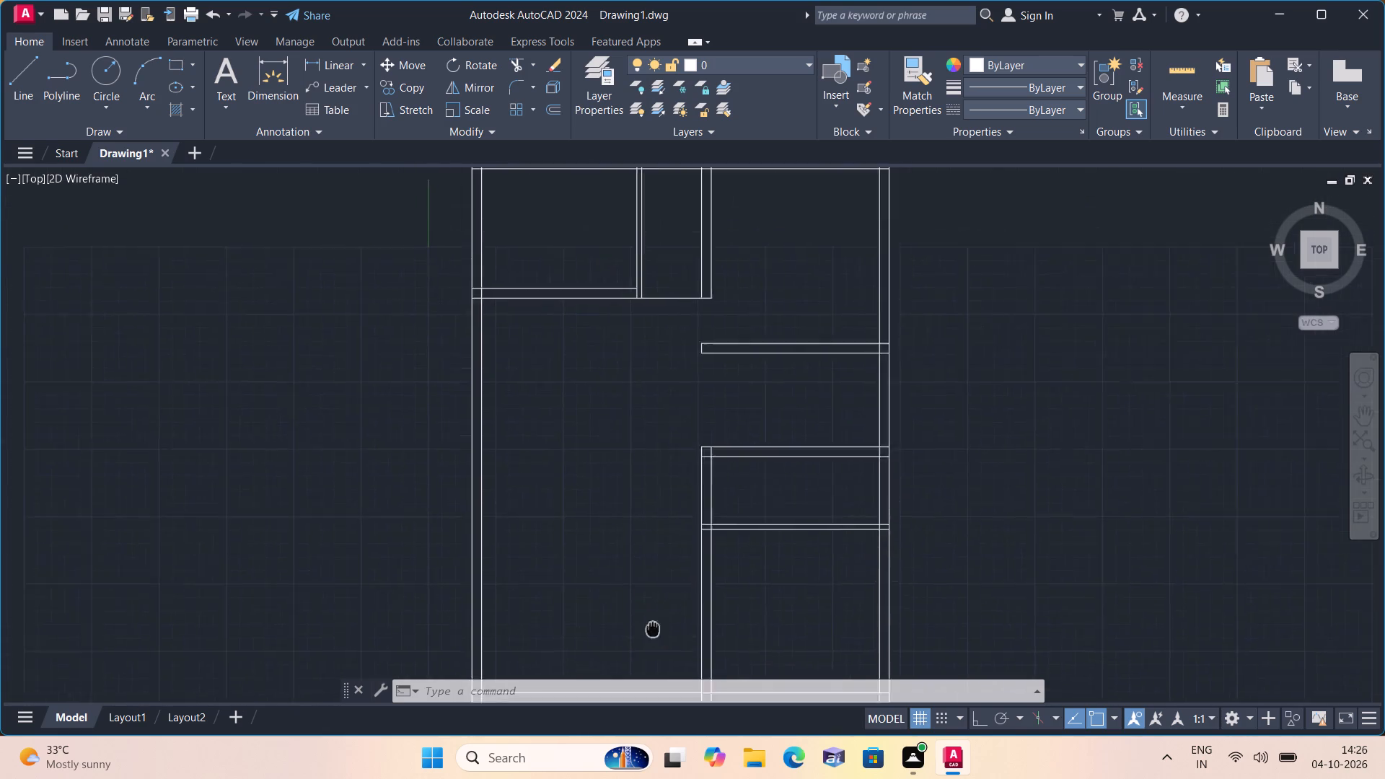
{"action": "middle_click_drag", "start_coordinate": [659, 641], "coordinate": [720, 737]}
{"action": "middle_click_drag", "start_coordinate": [708, 684], "coordinate": [698, 661]}
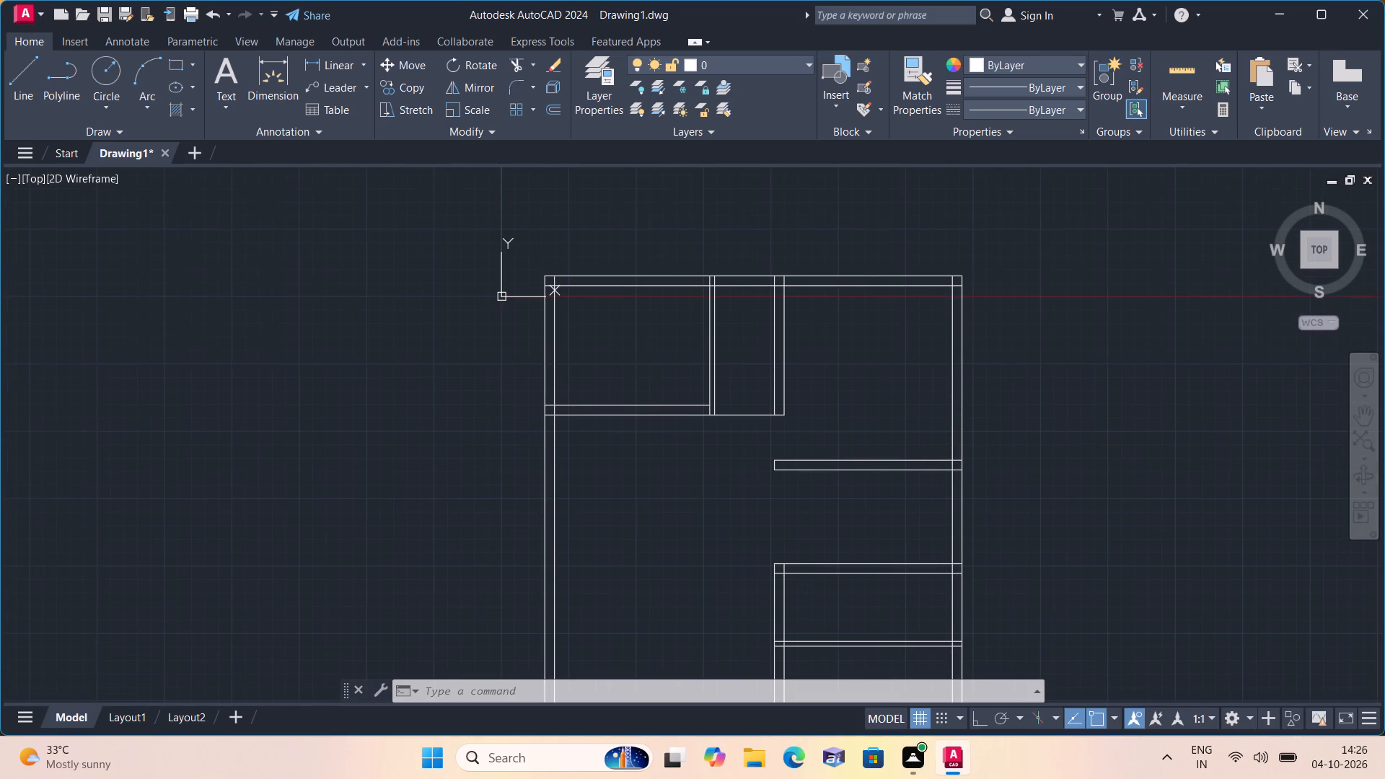
{"action": "middle_click_drag", "start_coordinate": [698, 661], "coordinate": [673, 572]}
{"action": "middle_click_drag", "start_coordinate": [692, 553], "coordinate": [669, 450]}
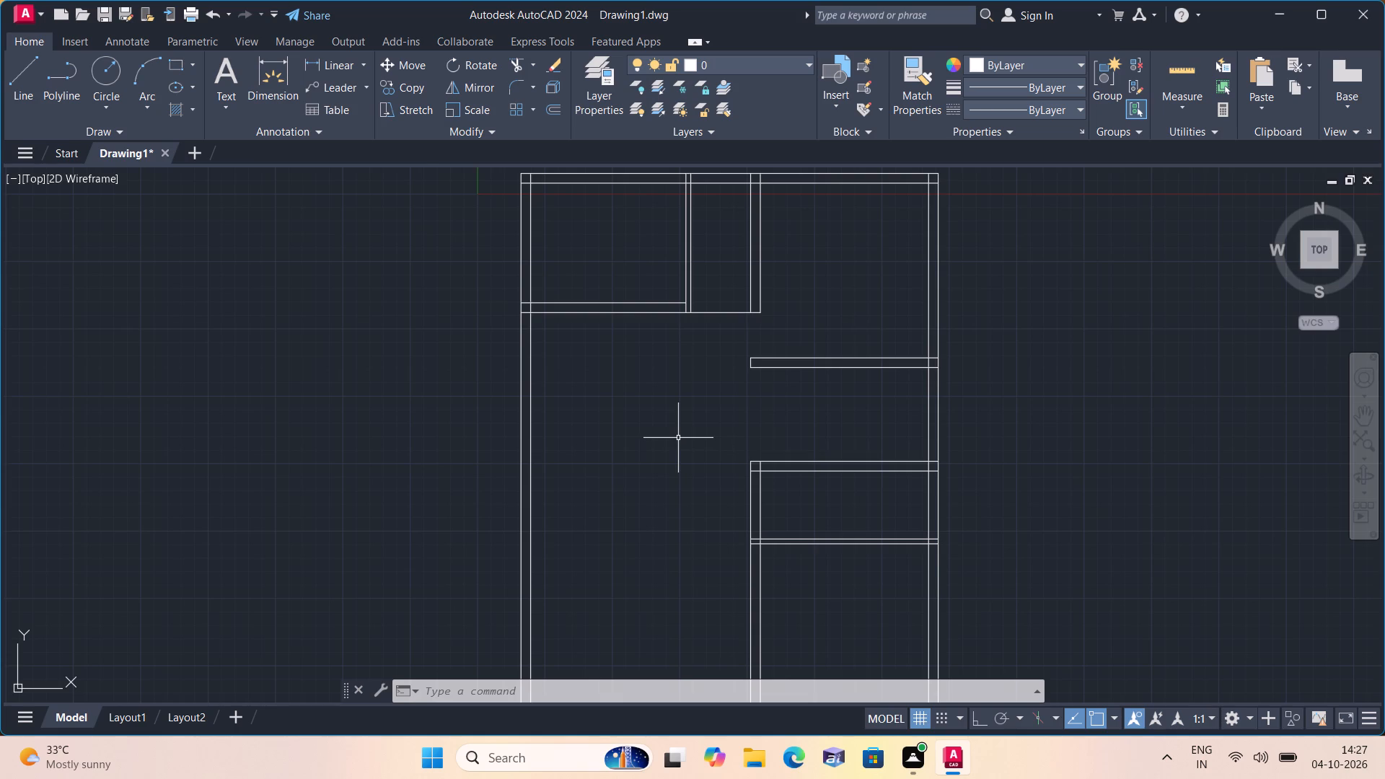
{"action": "scroll", "coordinate": [678, 438], "scroll_direction": "up", "scroll_amount": 1}
{"action": "middle_click_drag", "start_coordinate": [701, 429], "coordinate": [636, 328]}
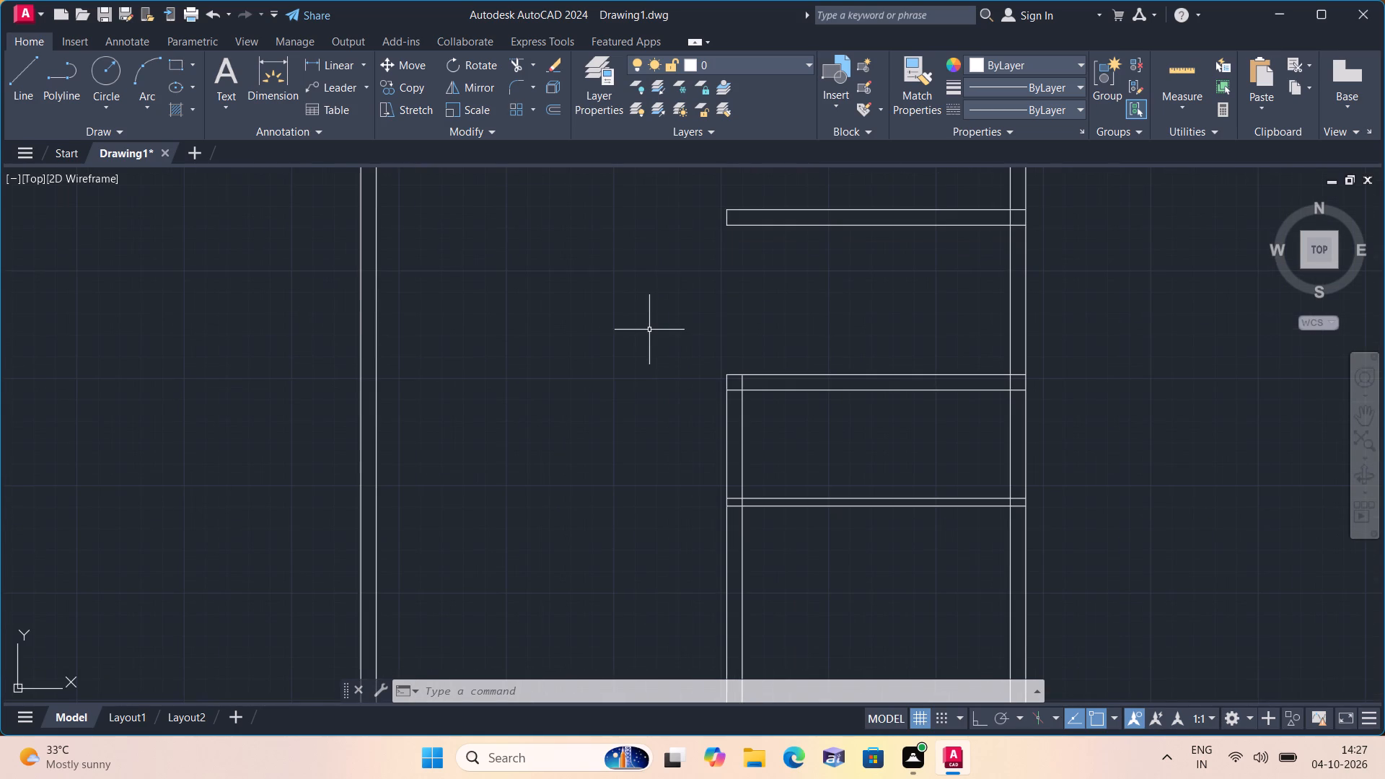
{"action": "type", "text": "off"}
{"action": "key", "text": "space"}
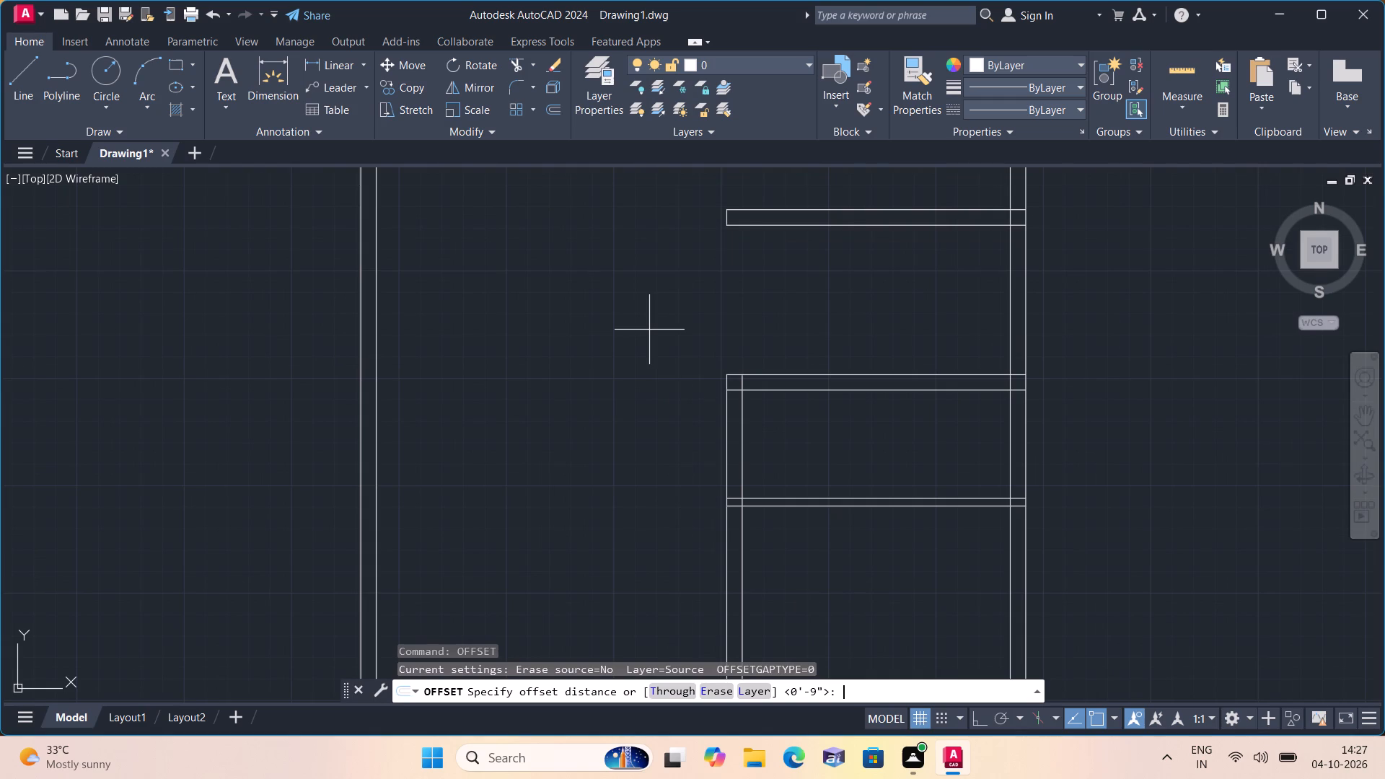
{"action": "type", "text": "4'3\""}
{"action": "key", "text": "space"}
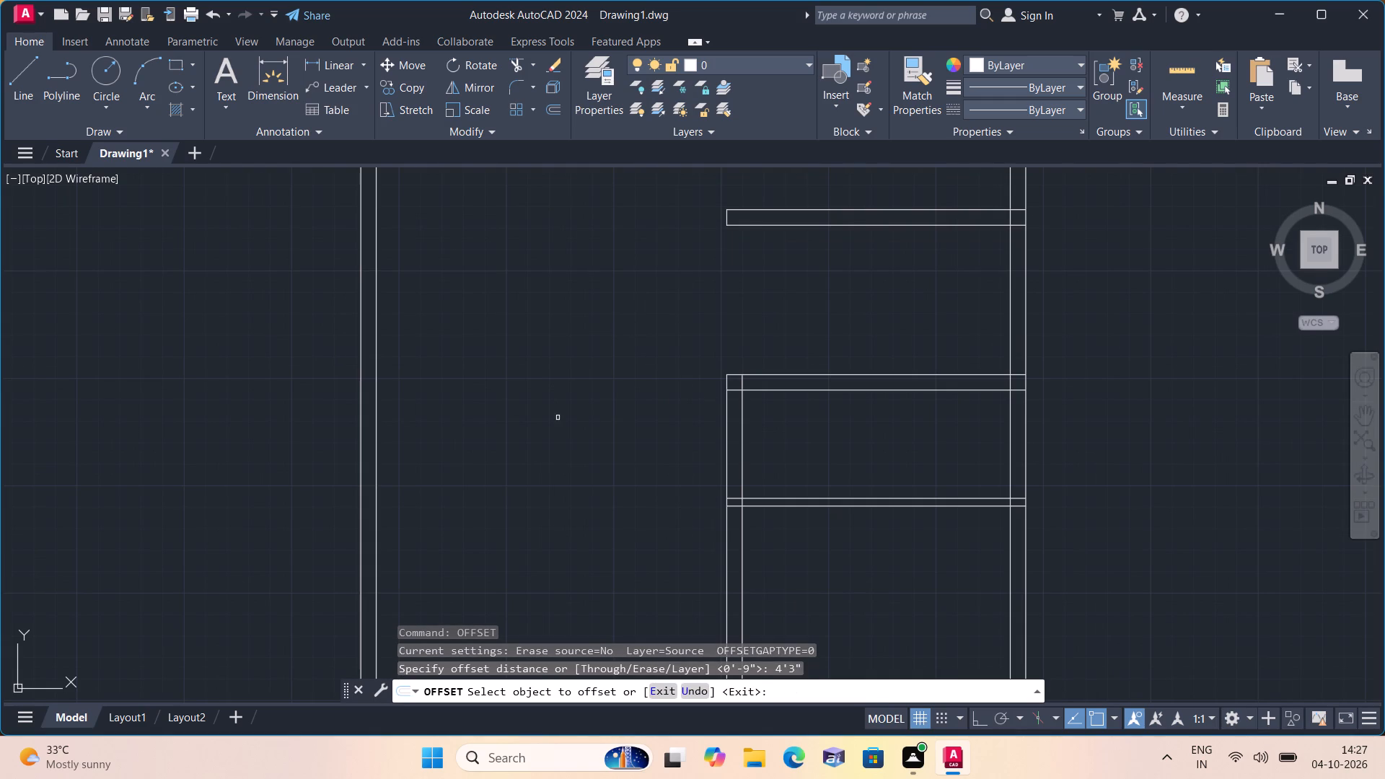
{"action": "left_click", "coordinate": [725, 464]}
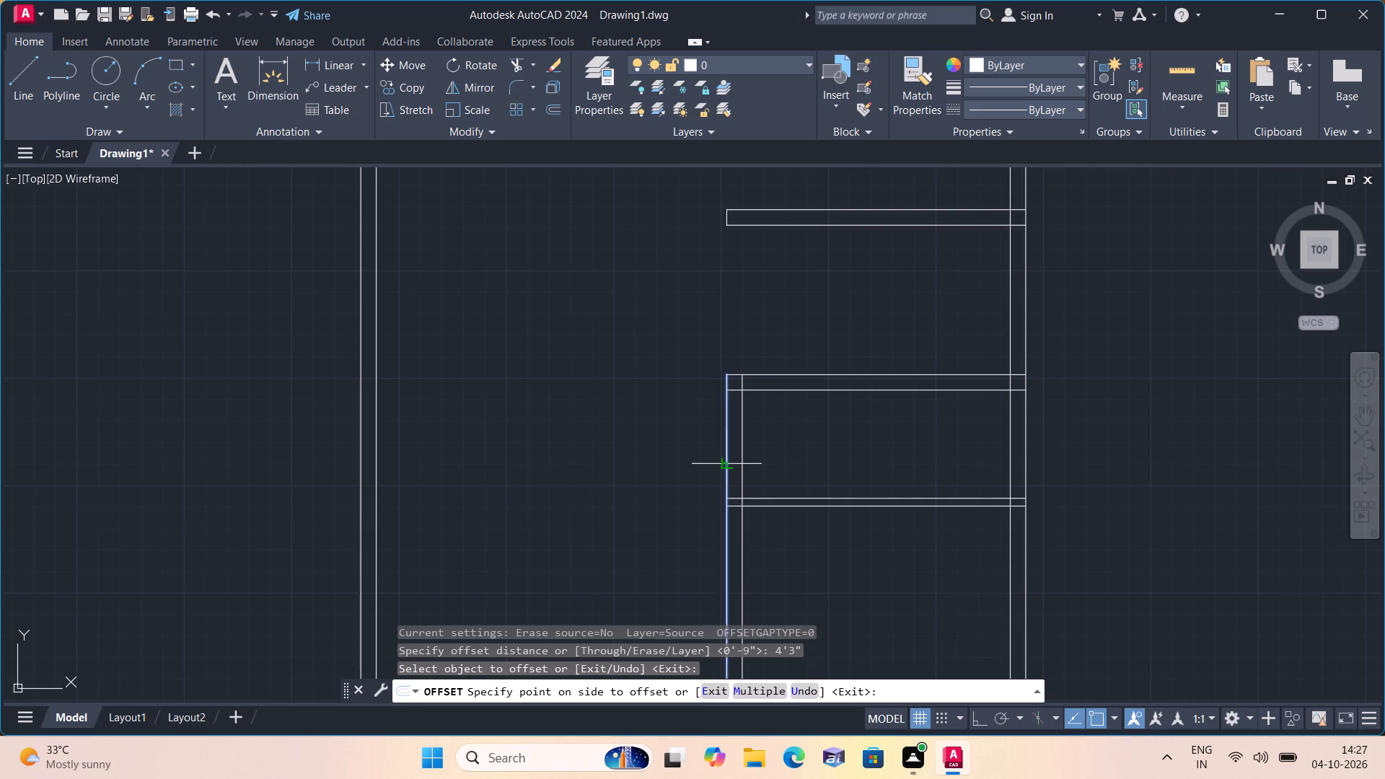
{"action": "left_click", "coordinate": [520, 449]}
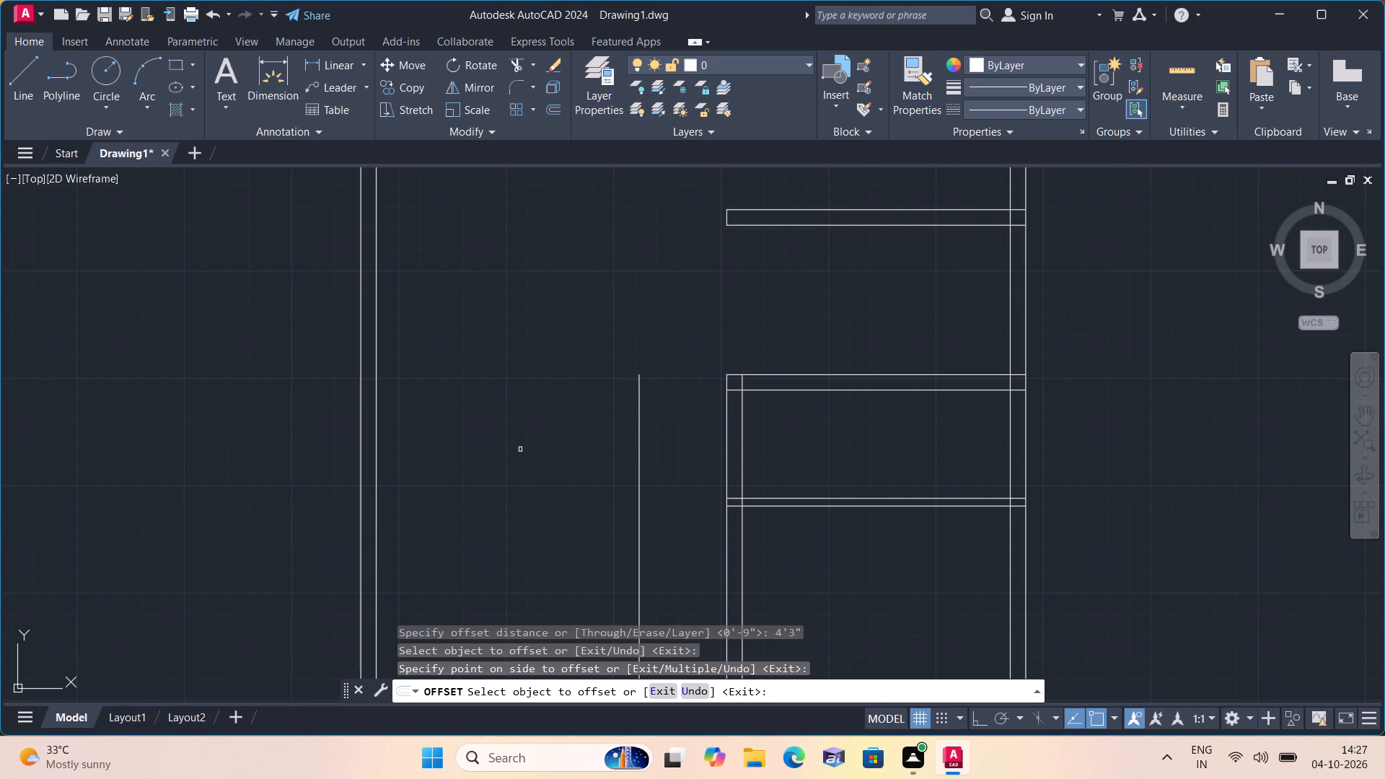
{"action": "scroll", "coordinate": [520, 449], "scroll_direction": "down", "scroll_amount": 1}
{"action": "middle_click_drag", "start_coordinate": [517, 449], "coordinate": [518, 387]}
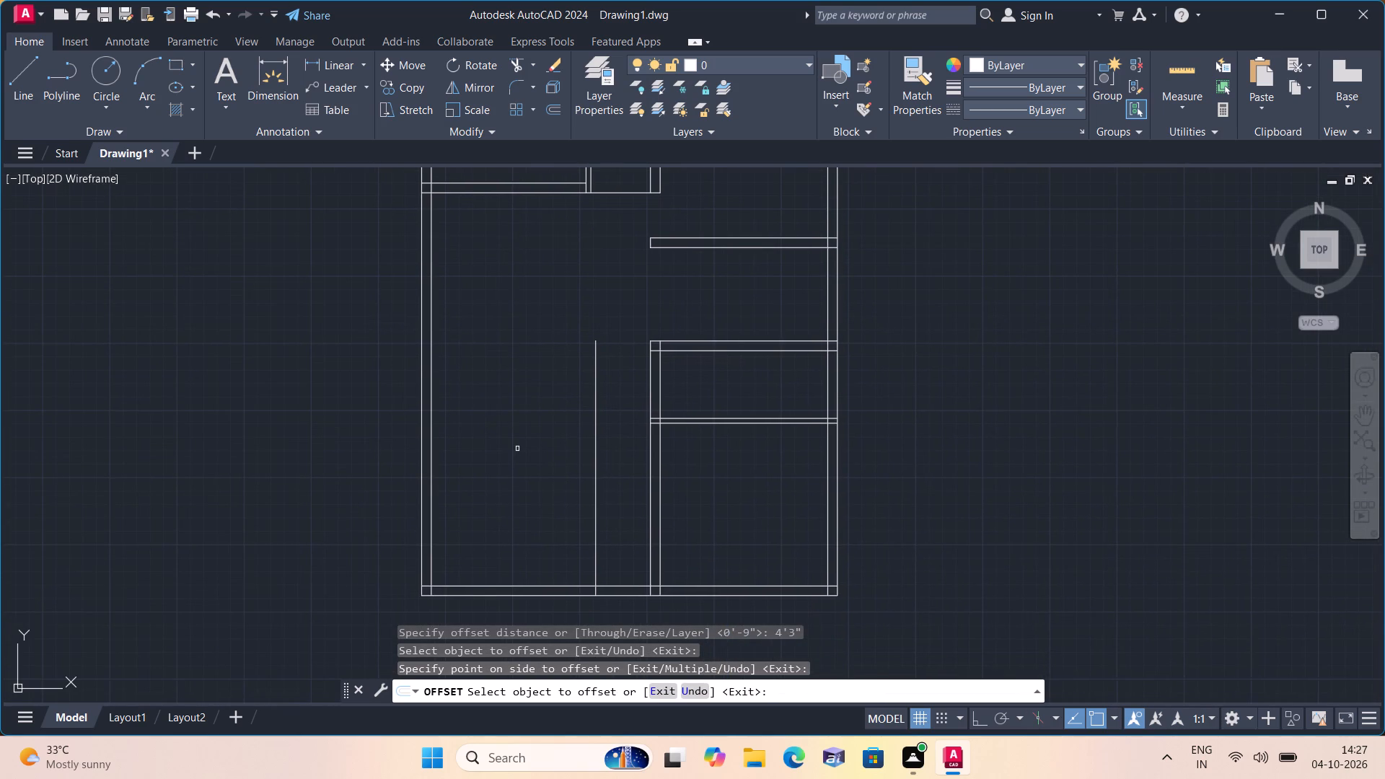
{"action": "key", "text": "space"}
Offset the lower line of the upper left room's bottom wall downward by 11'6".
{"action": "key", "text": "space"}
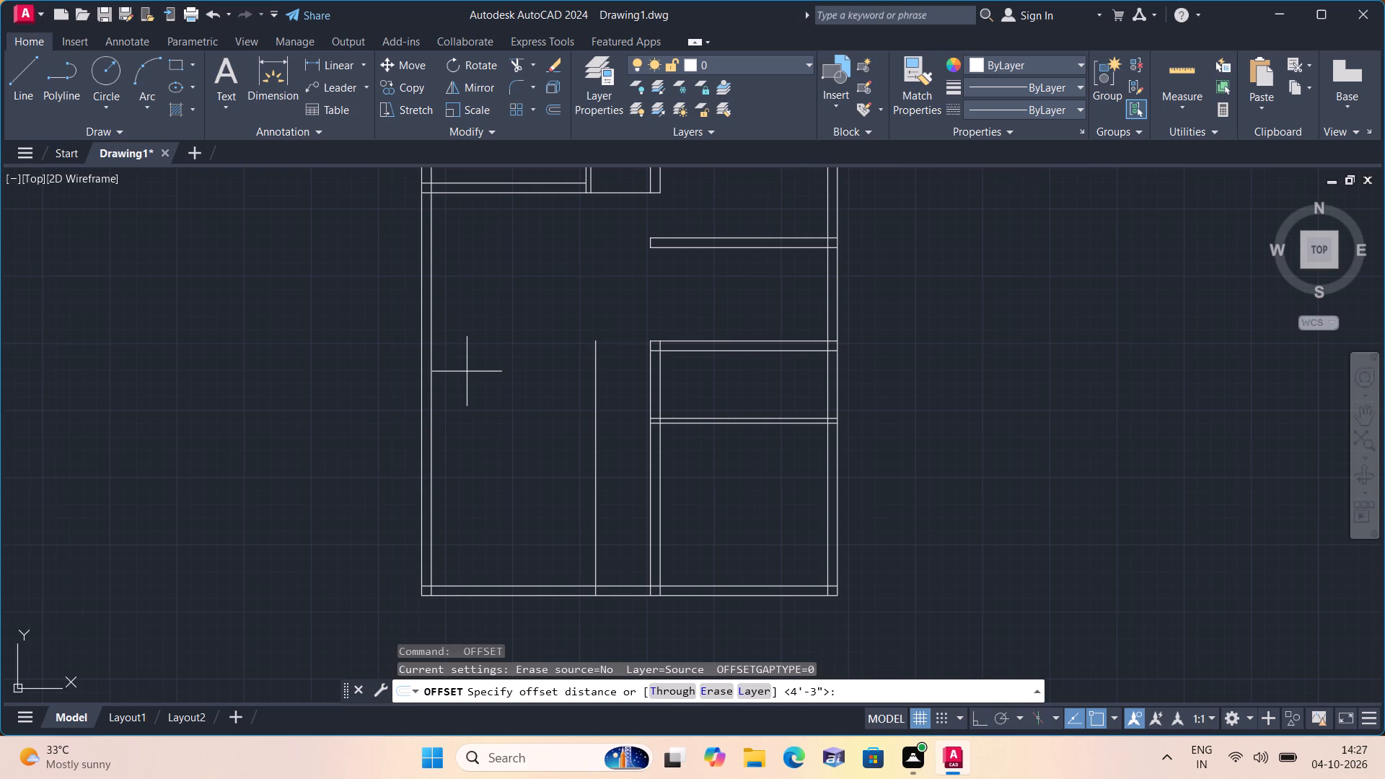
{"action": "type", "text": "11"}
{"action": "key", "text": "apostrophe"}
{"action": "key", "text": "6"}
{"action": "type", "text": "\""}
{"action": "key", "text": "space"}
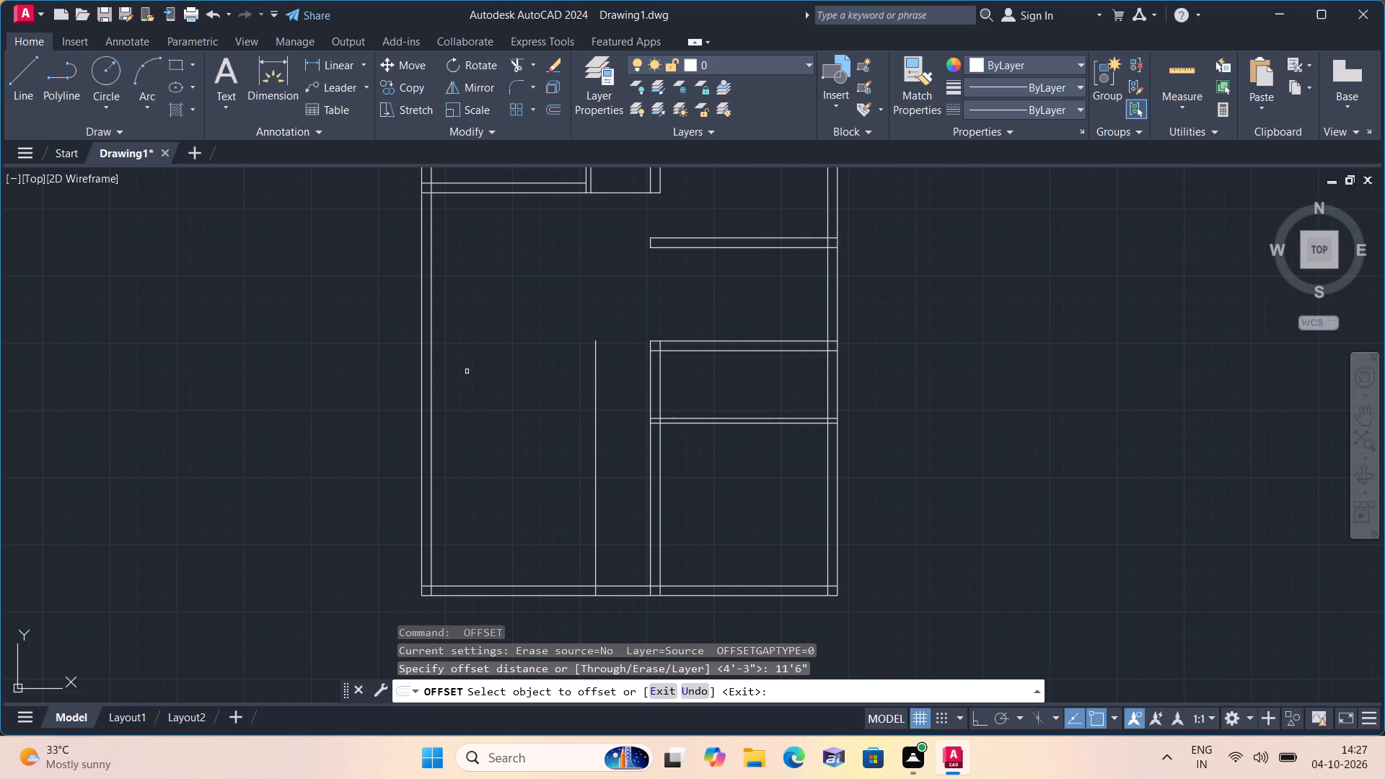
{"action": "left_click", "coordinate": [521, 193]}
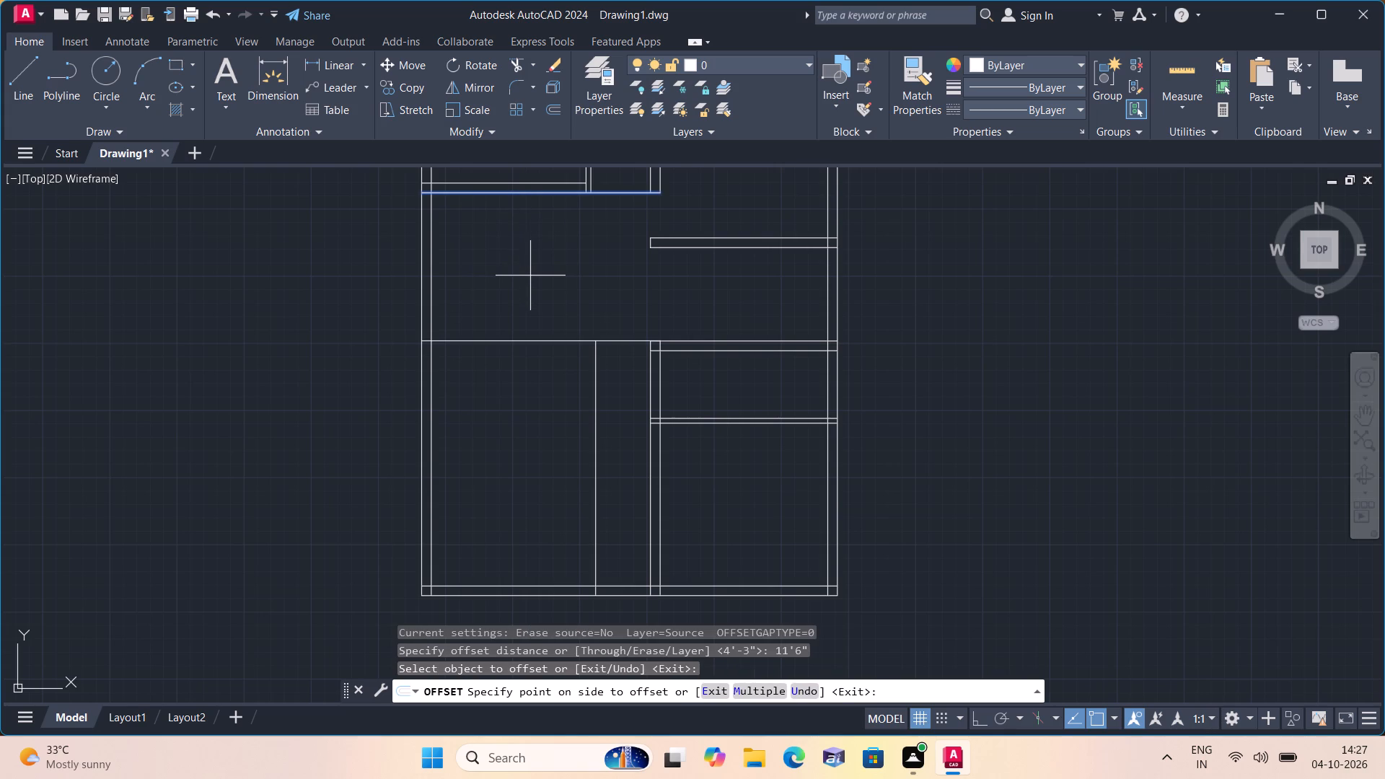
{"action": "left_click", "coordinate": [530, 276]}
{"action": "key", "text": "space"}
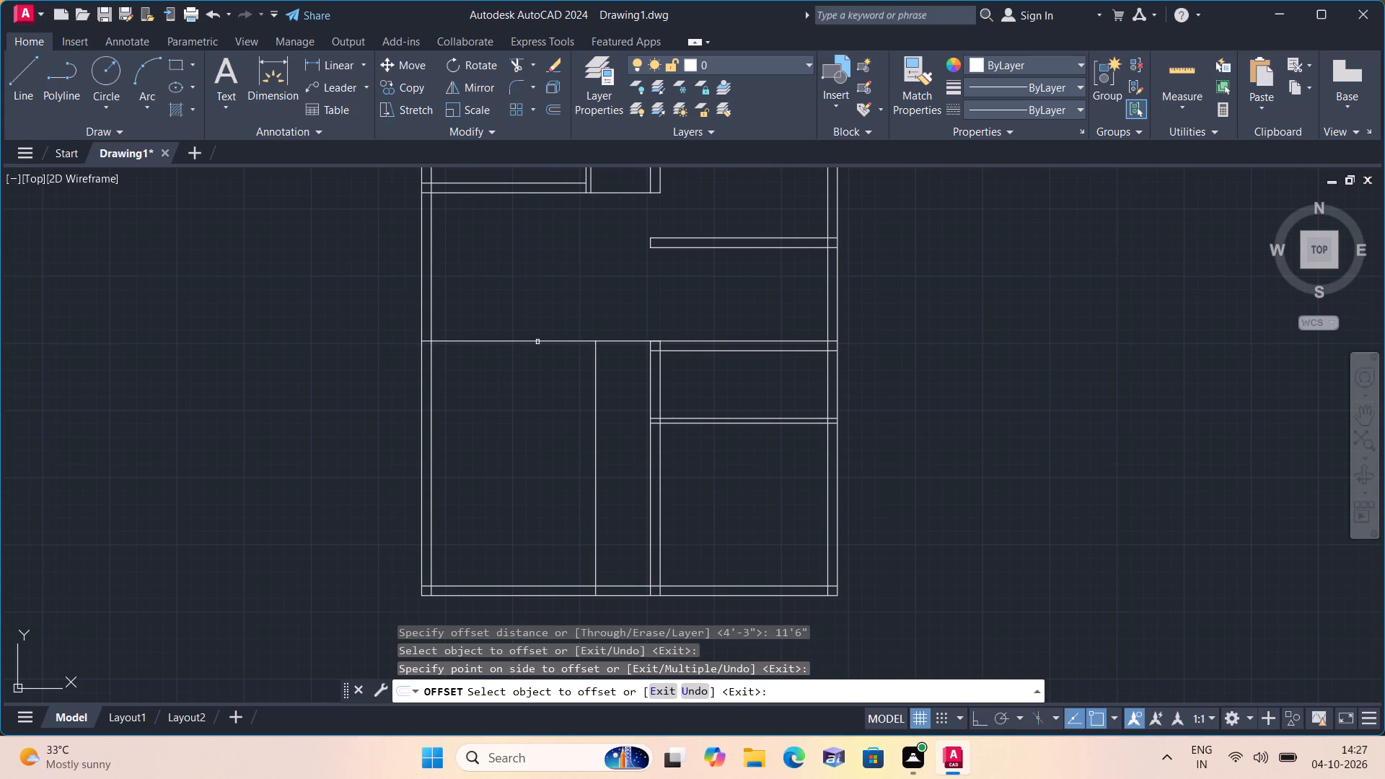
Offset the new horizontal line downward by 9" to form the lower left room's top wall.
{"action": "key", "text": "space"}
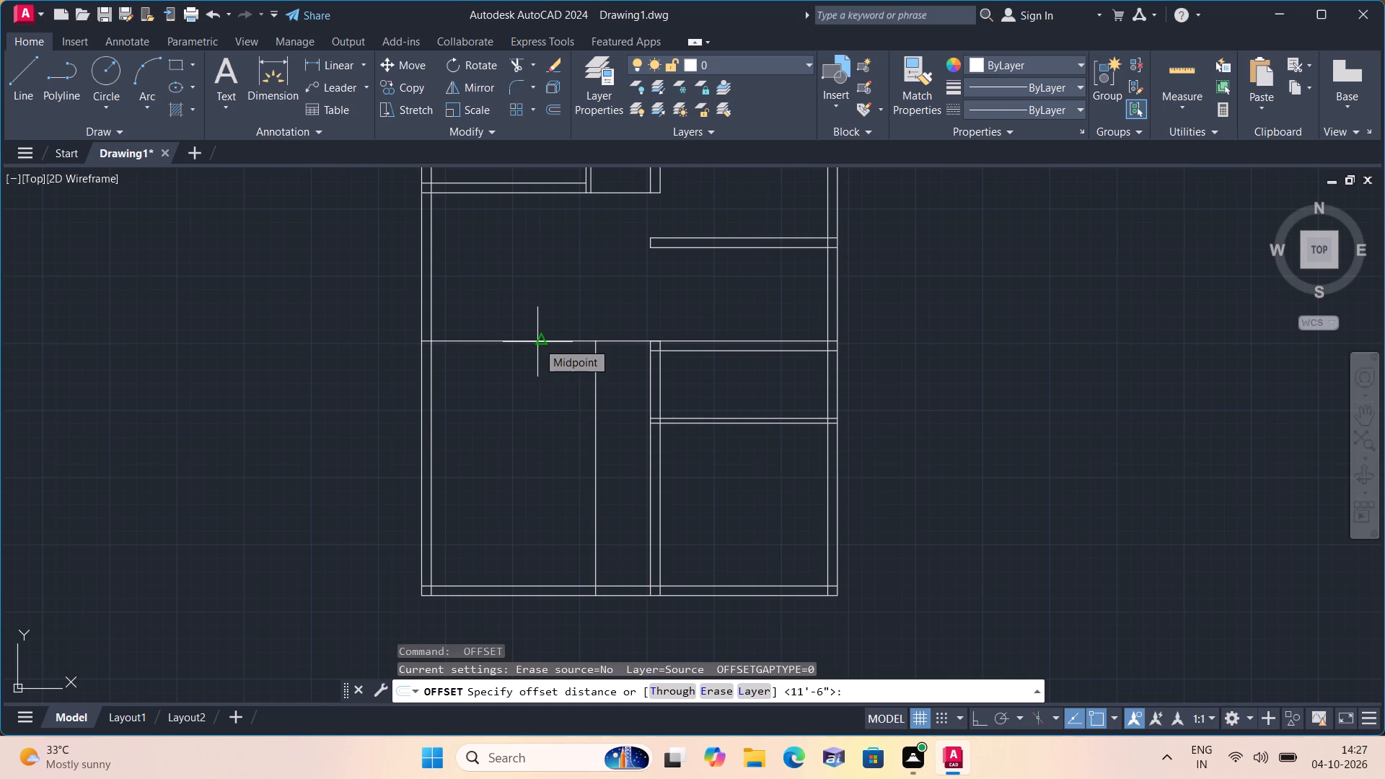
{"action": "type", "text": "9\""}
{"action": "key", "text": "space"}
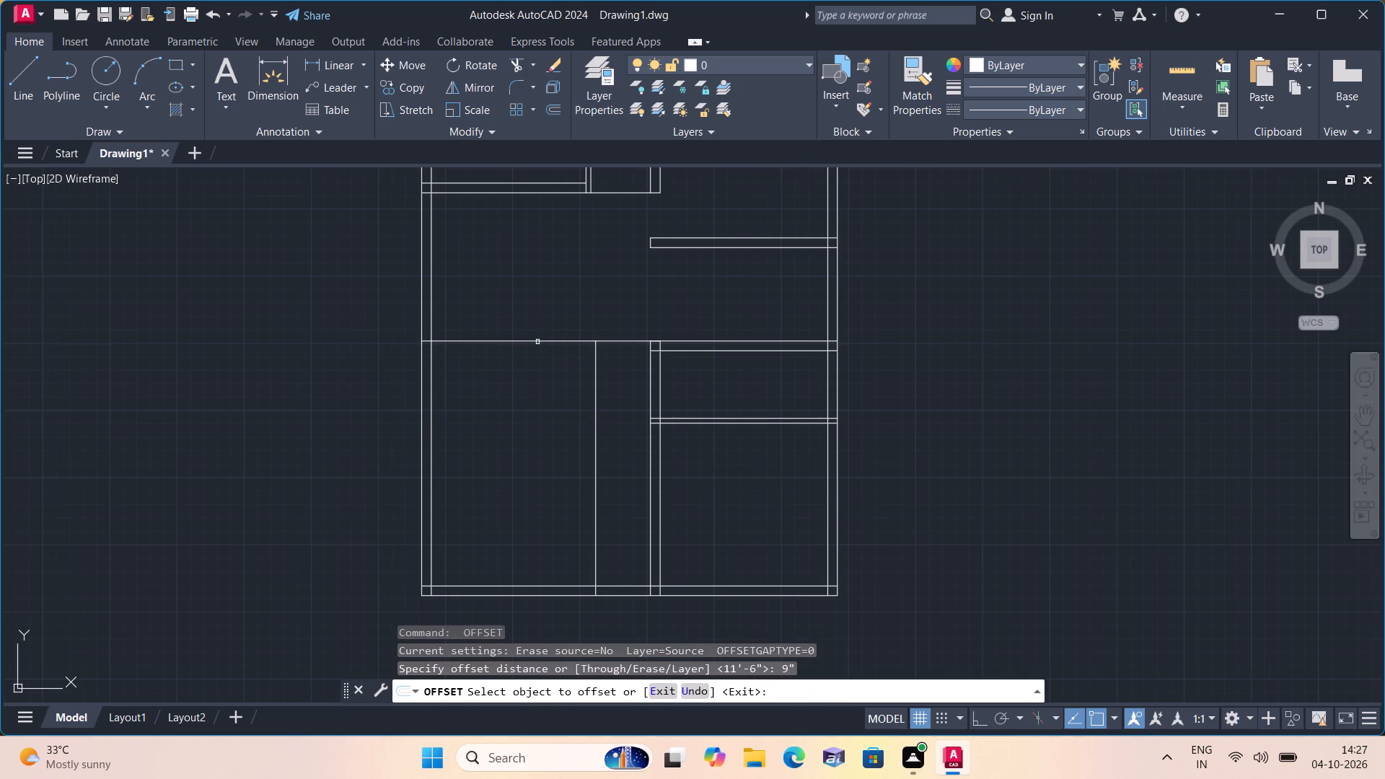
{"action": "left_click", "coordinate": [537, 342]}
{"action": "left_click", "coordinate": [535, 342]}
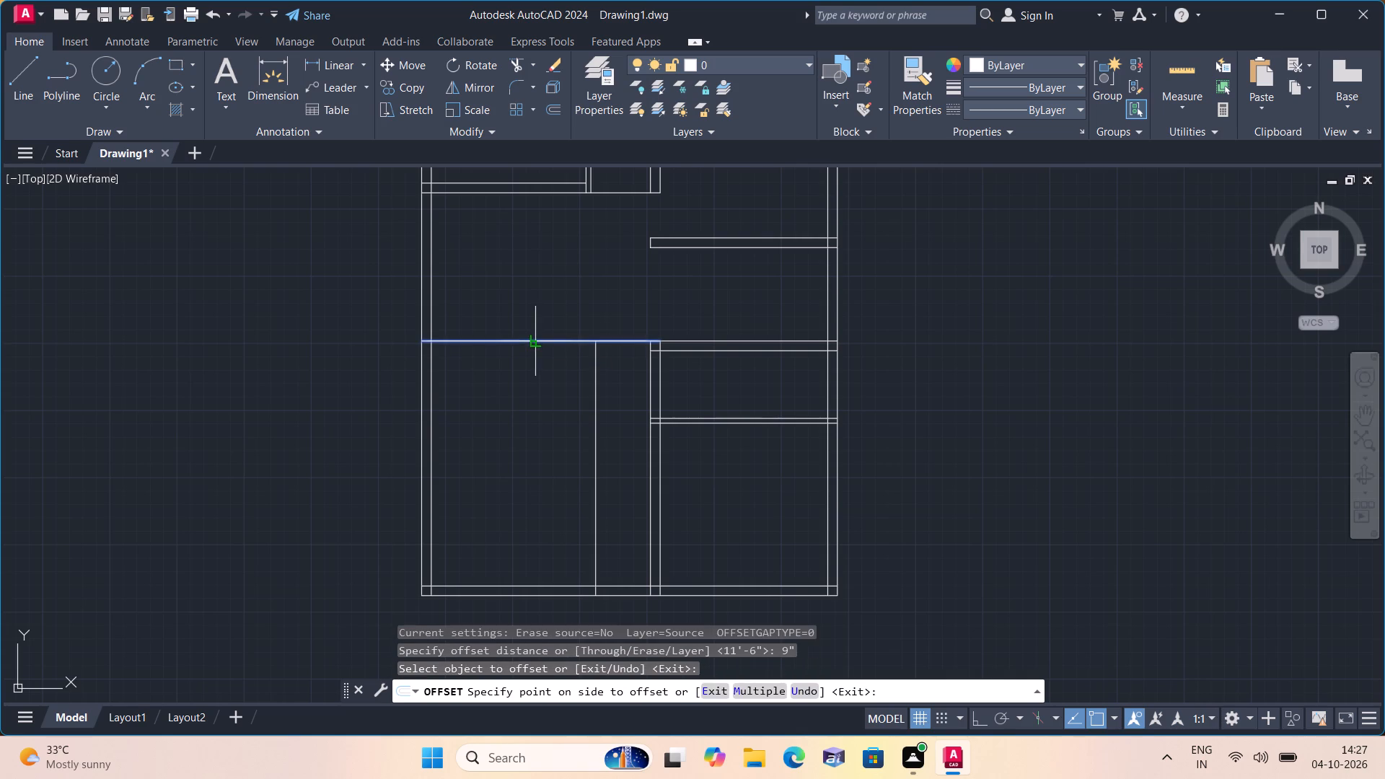
{"action": "left_click", "coordinate": [528, 408]}
{"action": "key", "text": "space"}
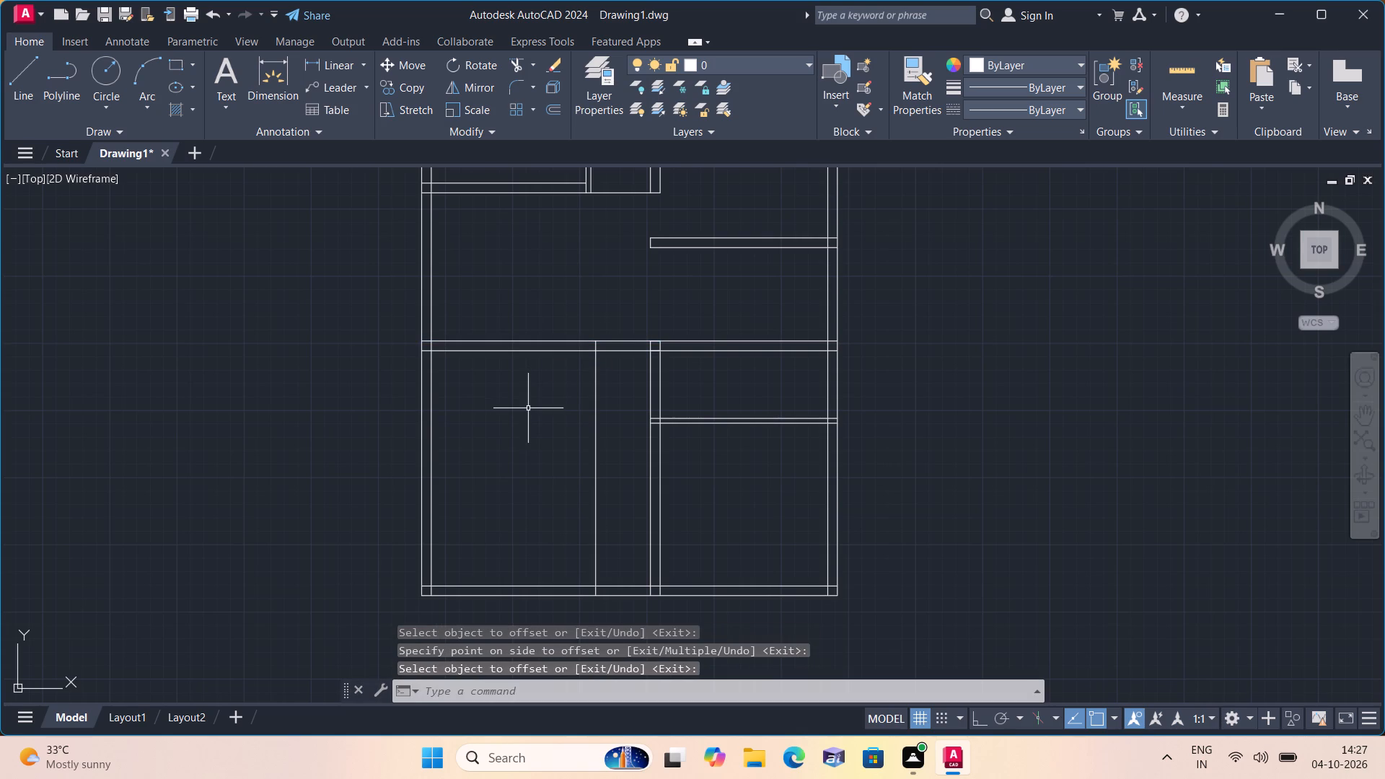
Trim both lines of the new horizontal wall across the passage between the new vertical line and the vertical interior wall.
{"action": "type", "text": "r"}
{"action": "key", "text": "BackSpace"}
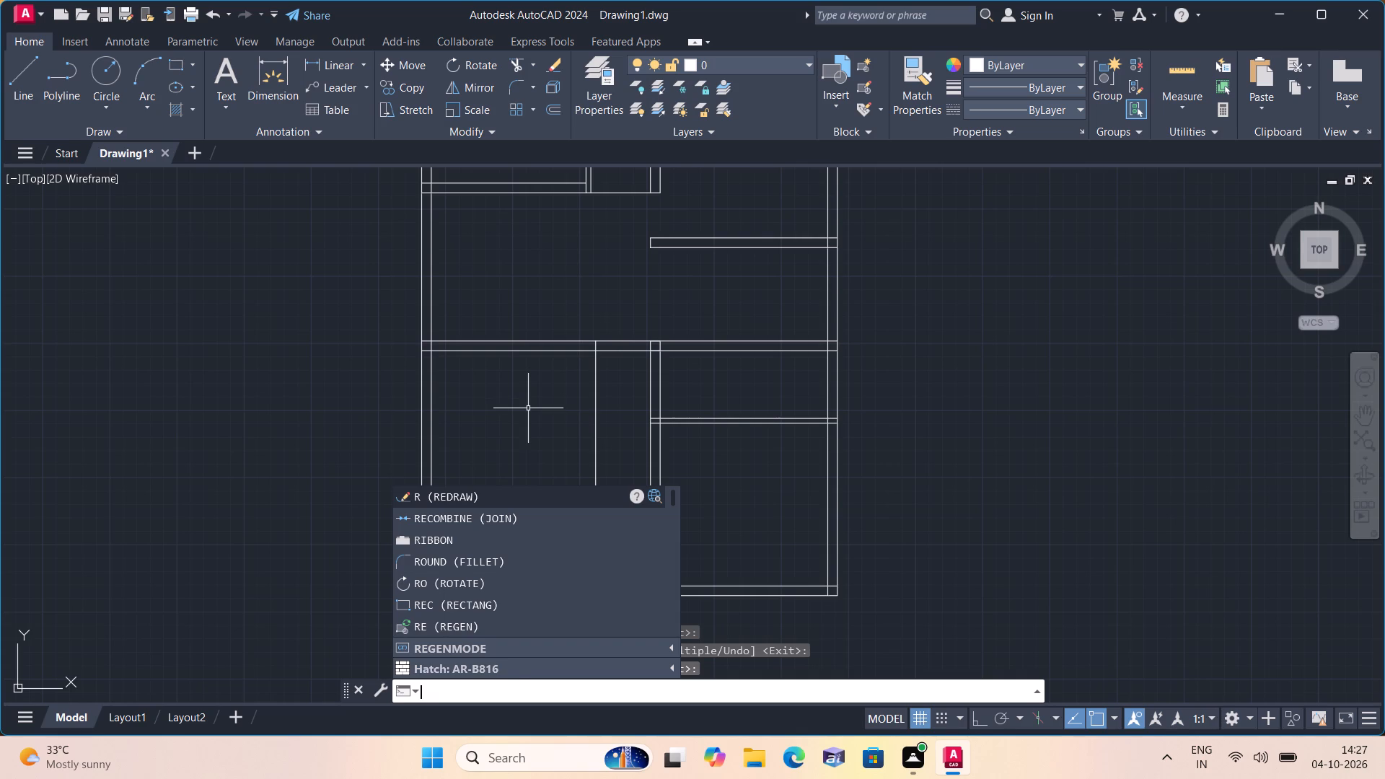
{"action": "type", "text": "trim"}
{"action": "key", "text": "space"}
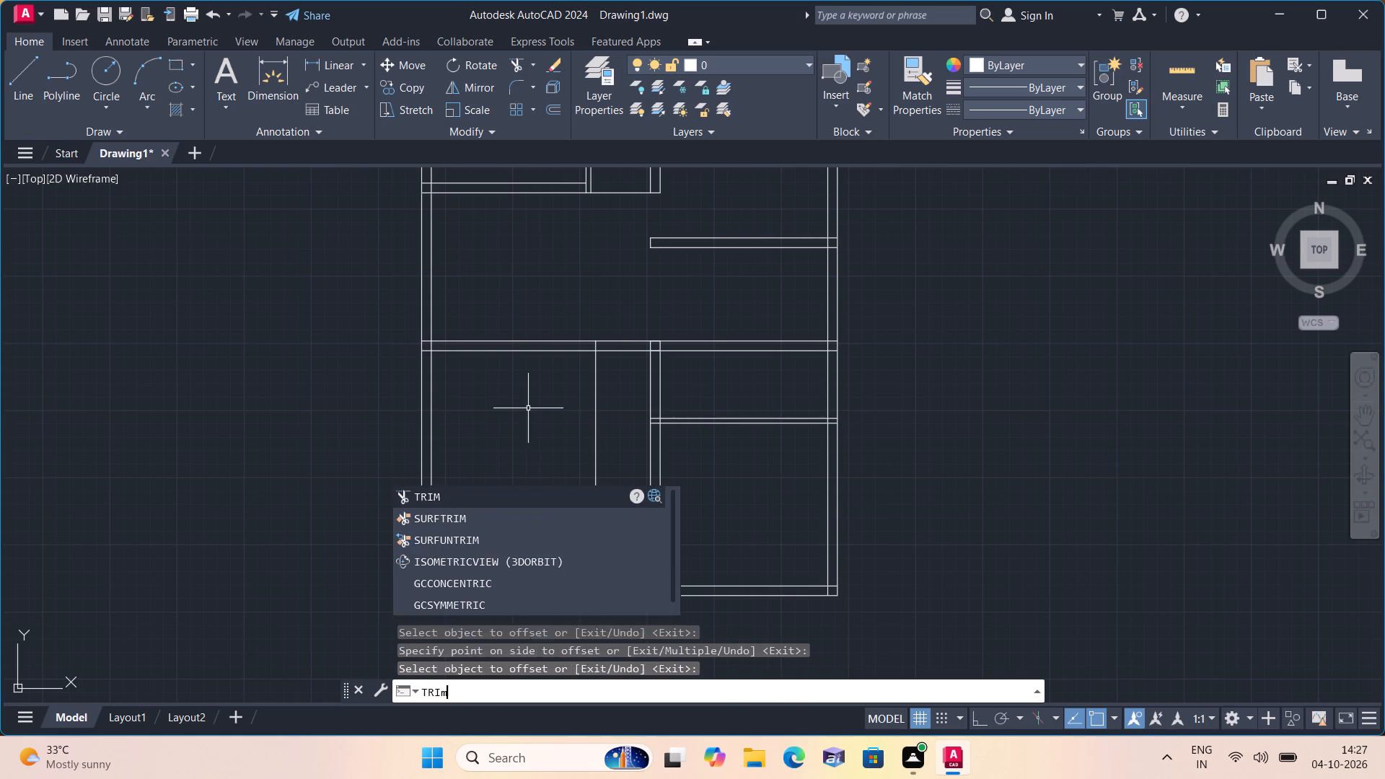
{"action": "left_click", "coordinate": [623, 309]}
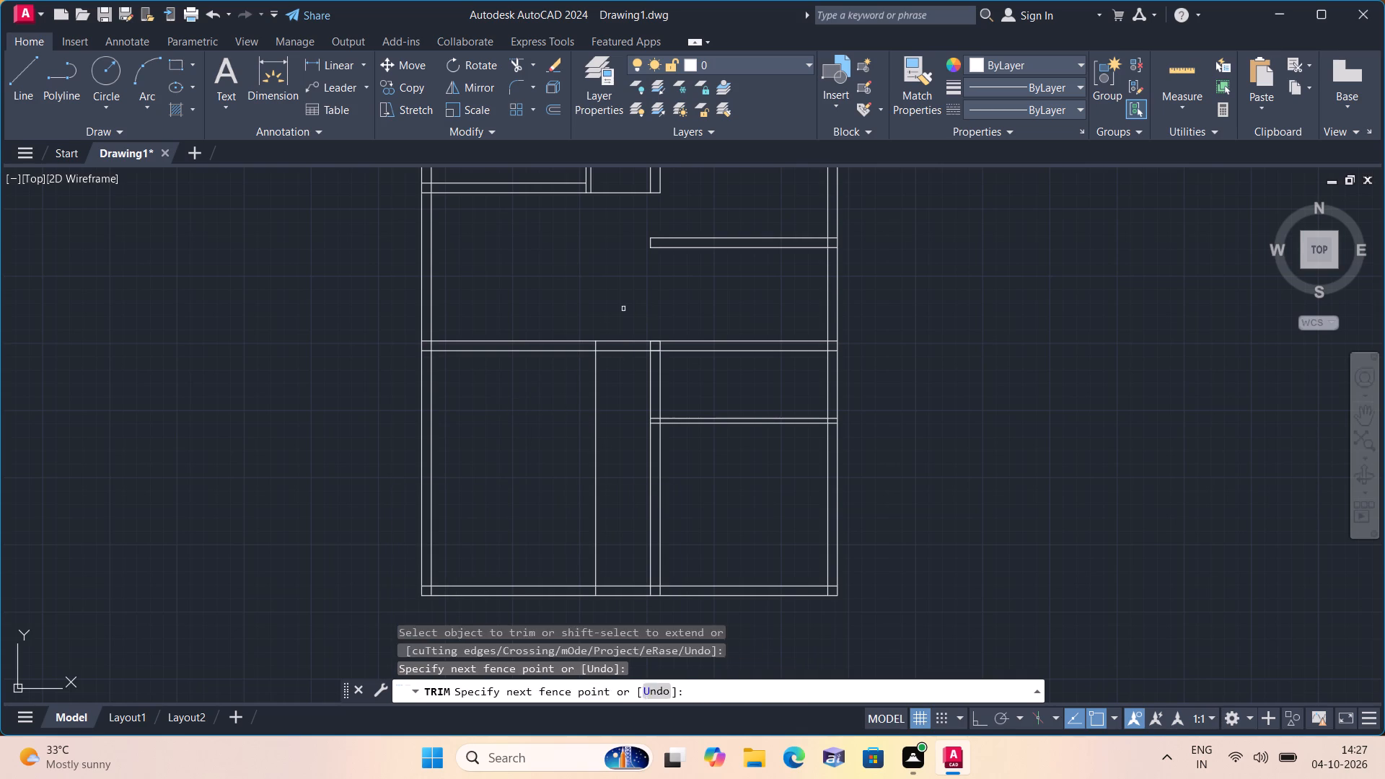
{"action": "left_click", "coordinate": [633, 364]}
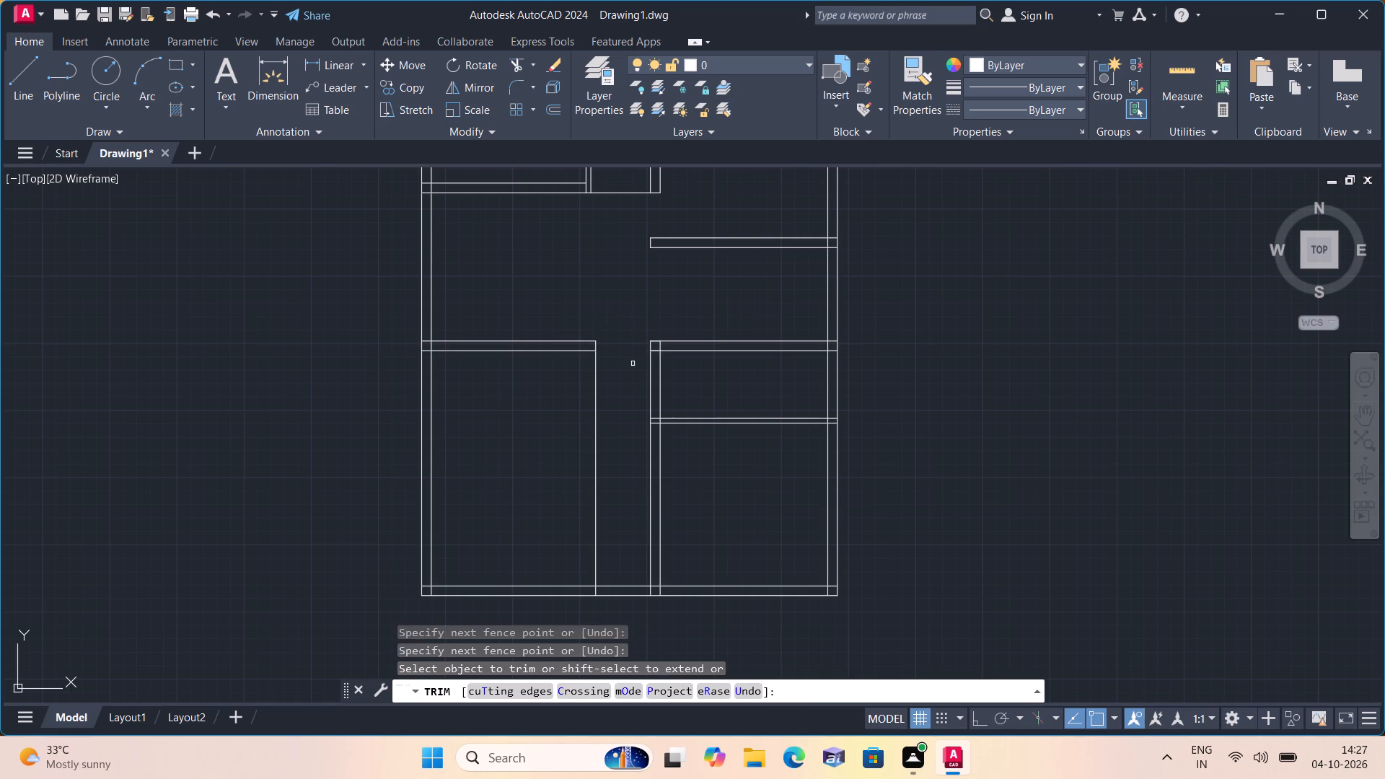
{"action": "key", "text": "Escape"}
Erase the two short leftover line segments inside the top end of the vertical interior wall.
{"action": "scroll", "coordinate": [653, 348], "scroll_direction": "up", "scroll_amount": 2}
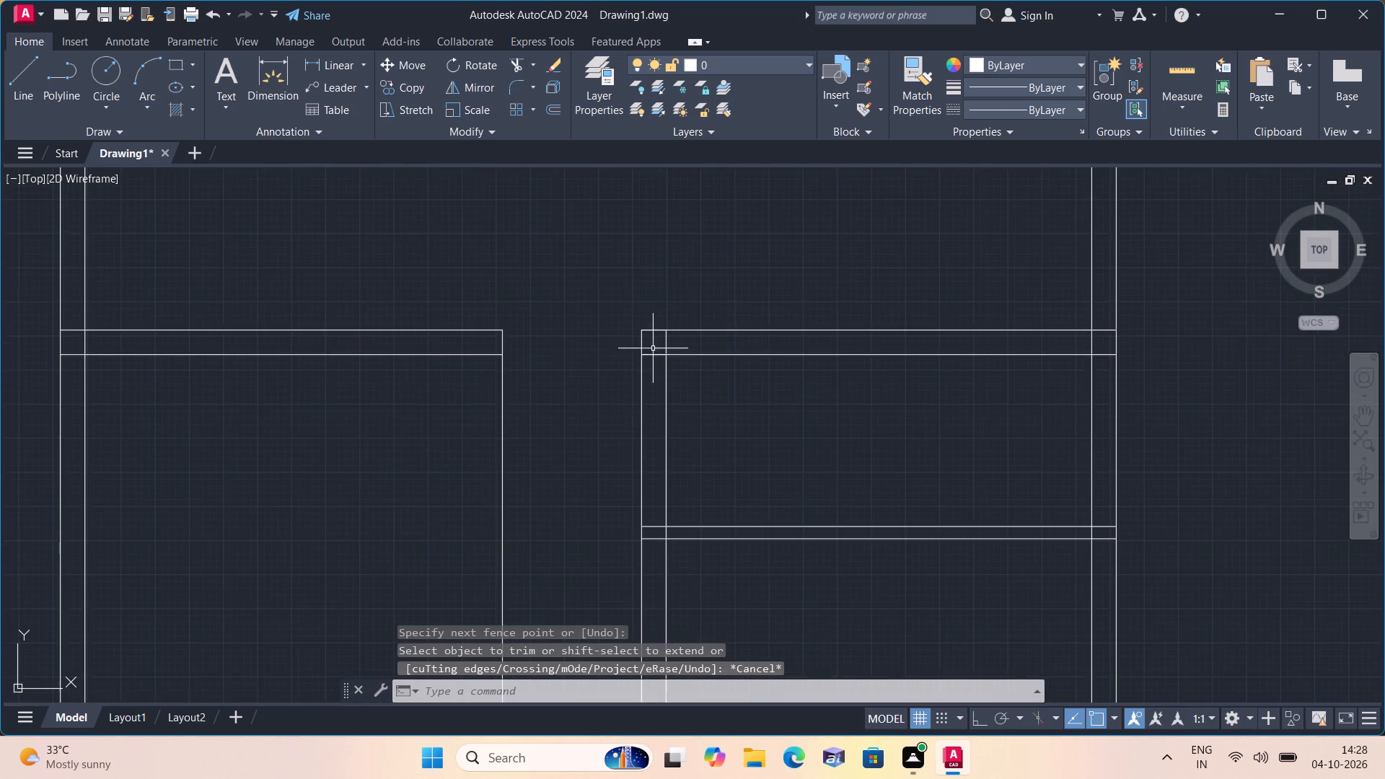
{"action": "scroll", "coordinate": [653, 340], "scroll_direction": "up", "scroll_amount": 1}
{"action": "left_click", "coordinate": [651, 325]}
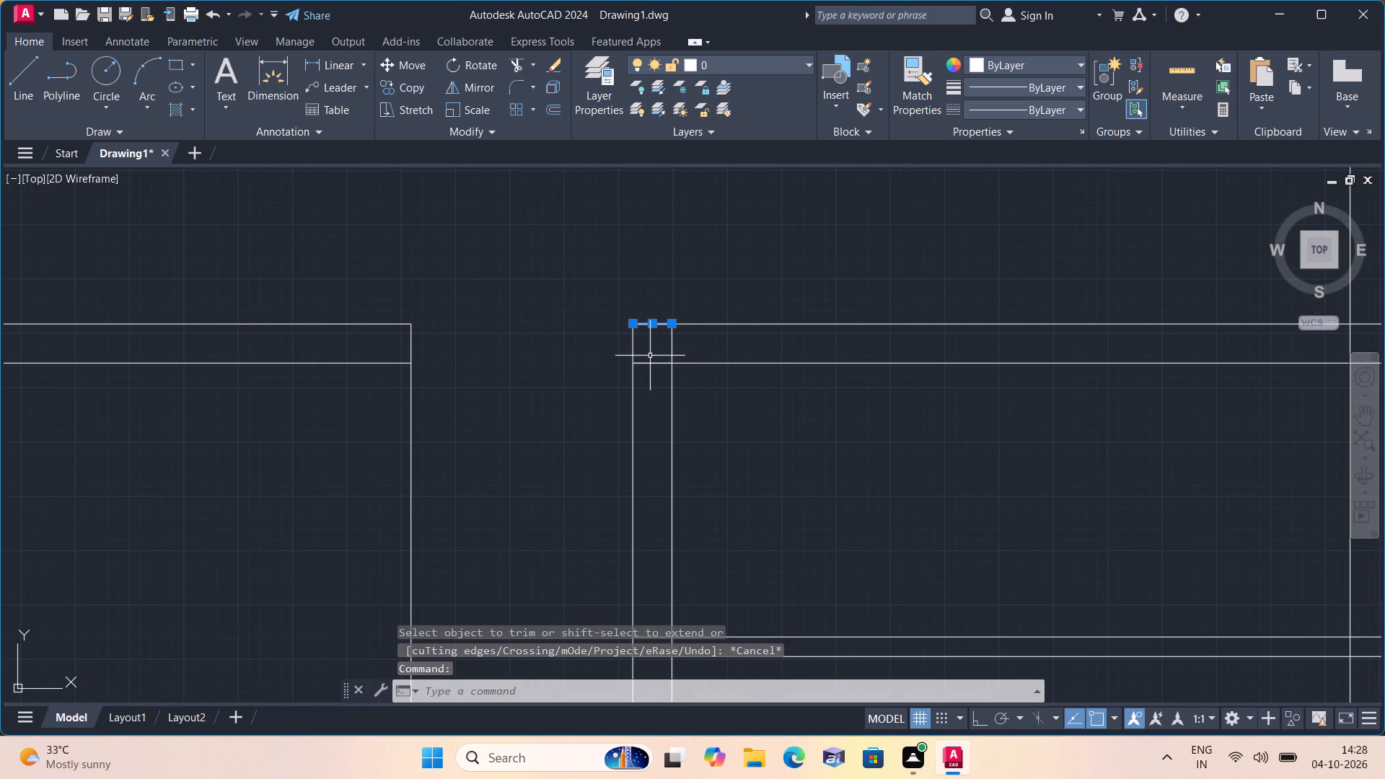
{"action": "left_click", "coordinate": [654, 364]}
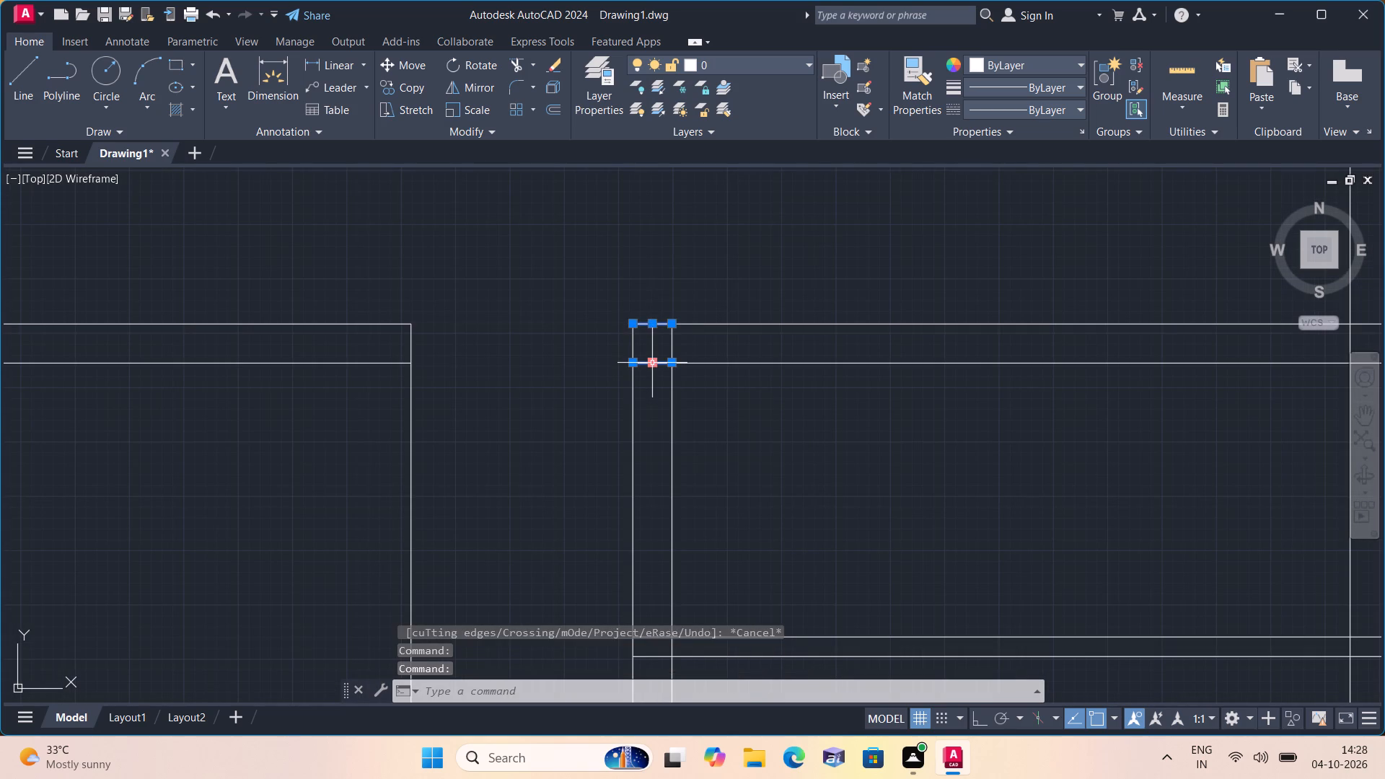
{"action": "key", "text": "Delete"}
Examine the whole floor plan, from the top rooms down to the new lower left room and the passage beside it.
{"action": "scroll", "coordinate": [652, 365], "scroll_direction": "down", "scroll_amount": 3}
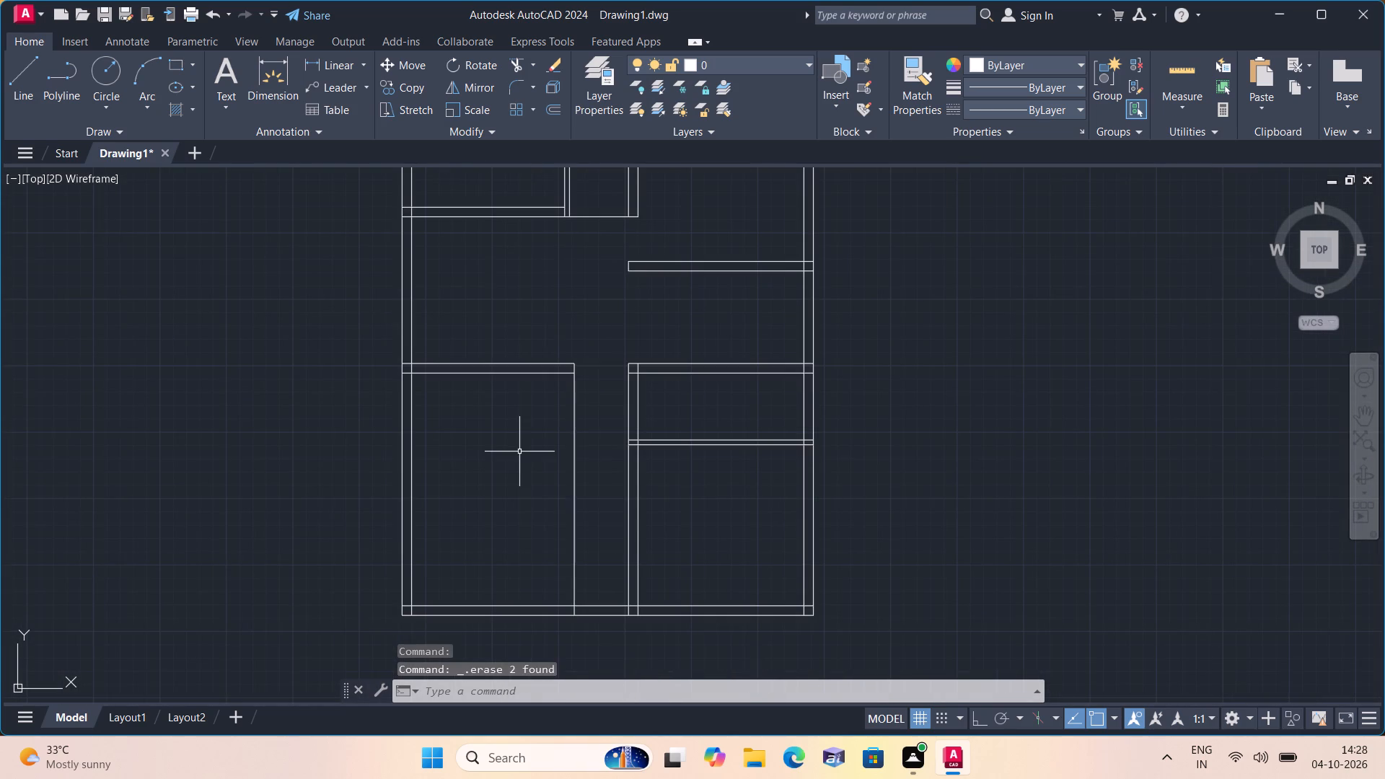
{"action": "middle_click_drag", "start_coordinate": [509, 449], "coordinate": [538, 358]}
{"action": "middle_click_drag", "start_coordinate": [521, 428], "coordinate": [516, 426]}
{"action": "scroll", "coordinate": [521, 428], "scroll_direction": "down", "scroll_amount": 1}
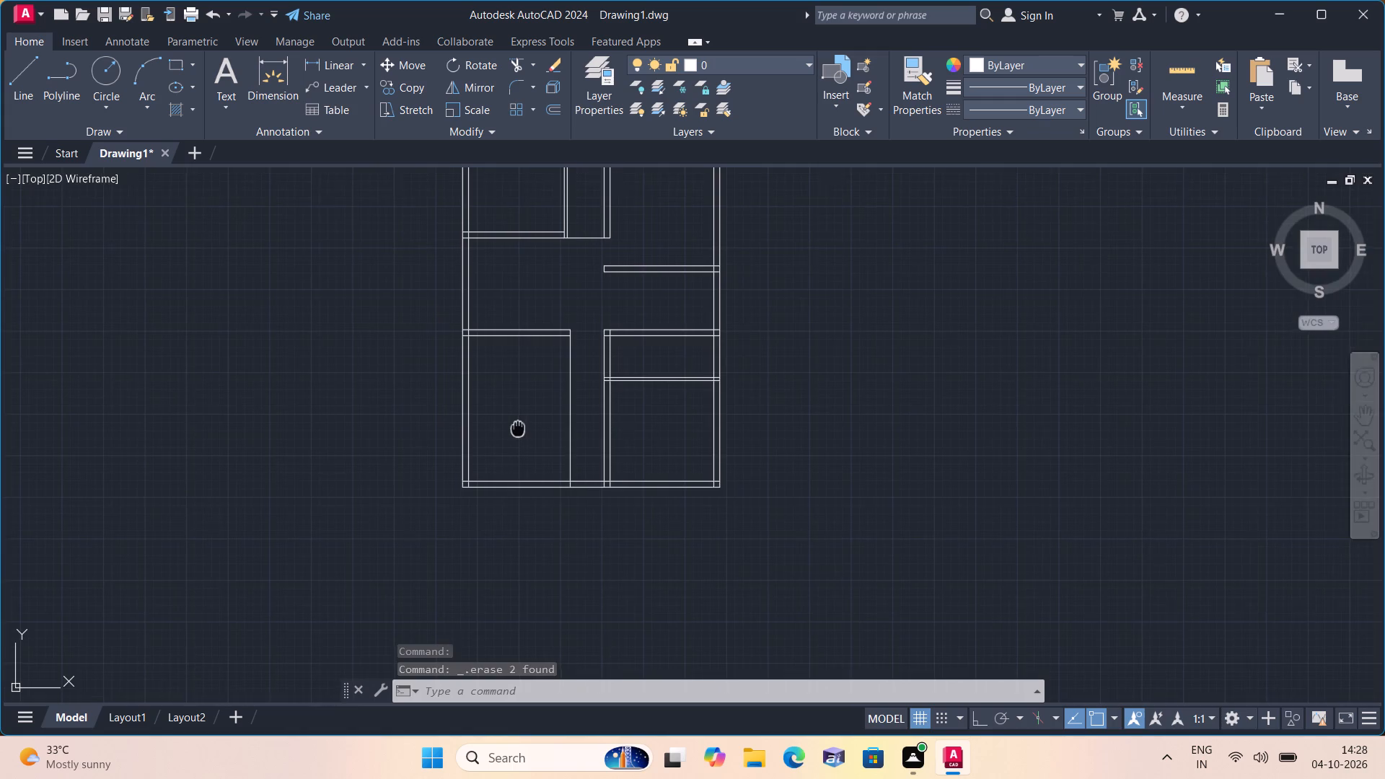
{"action": "middle_click_drag", "start_coordinate": [516, 426], "coordinate": [548, 384]}
{"action": "middle_click_drag", "start_coordinate": [544, 343], "coordinate": [641, 462]}
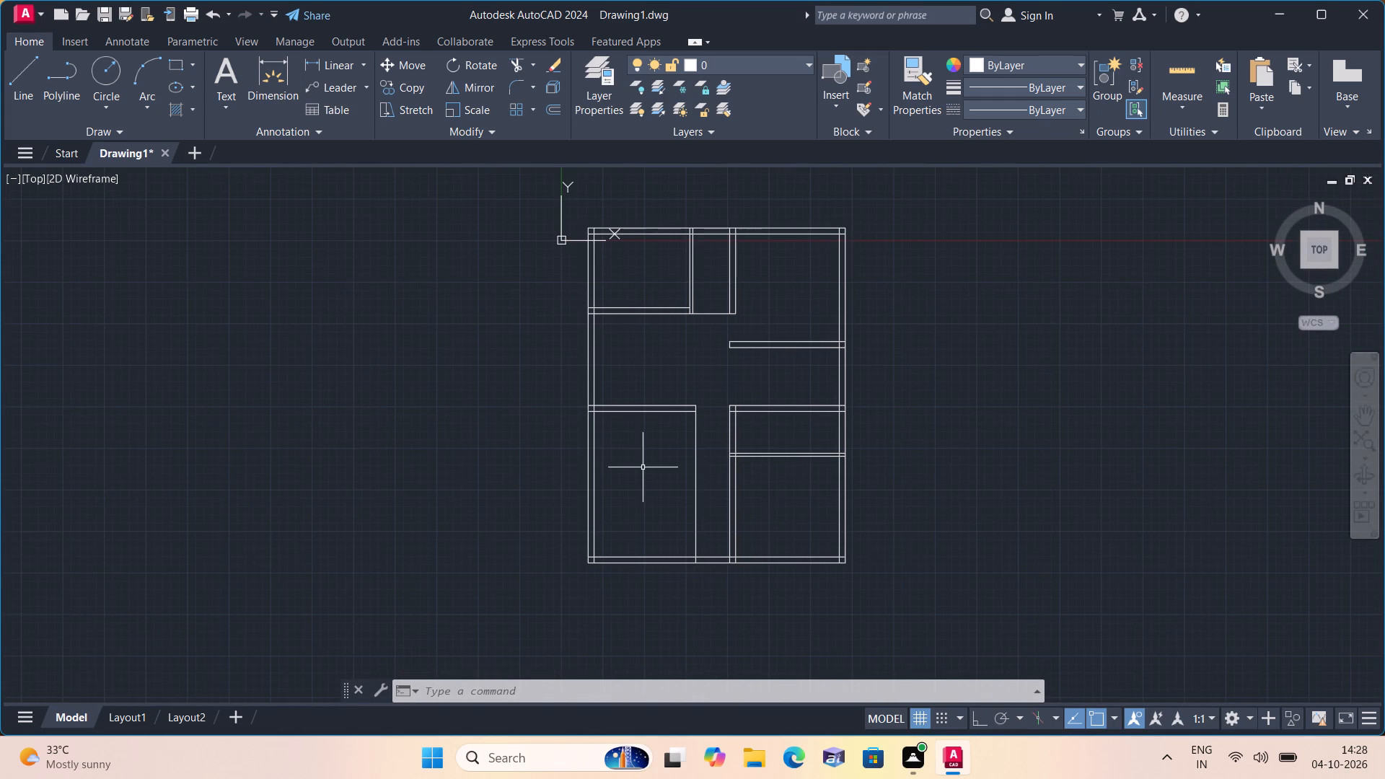
{"action": "middle_click_drag", "start_coordinate": [629, 457], "coordinate": [585, 310]}
{"action": "scroll", "coordinate": [625, 437], "scroll_direction": "up", "scroll_amount": 1}
{"action": "middle_click_drag", "start_coordinate": [624, 437], "coordinate": [680, 571]}
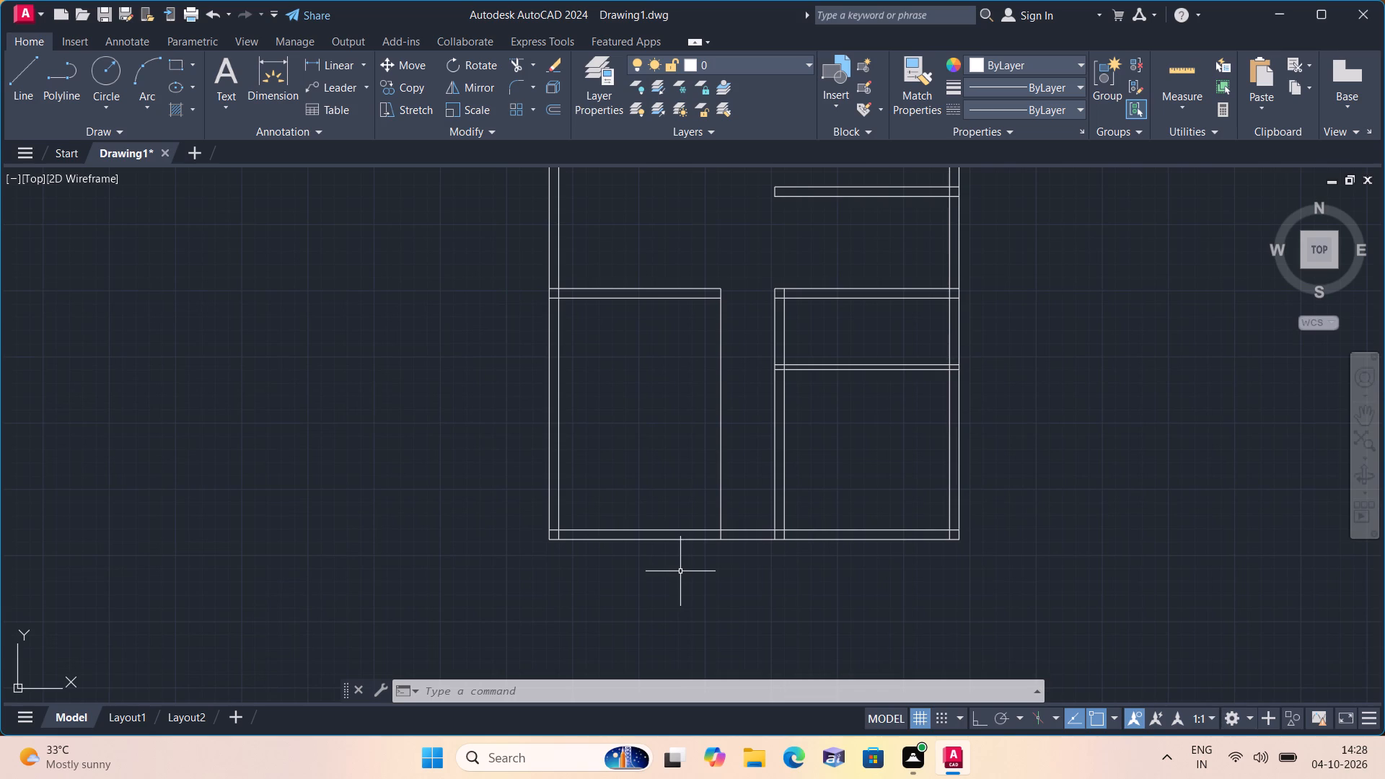
Trim the bottom exterior wall's inner line across the lower left room and the passage, up to the vertical interior wall.
{"action": "type", "text": "trim"}
{"action": "key", "text": "space"}
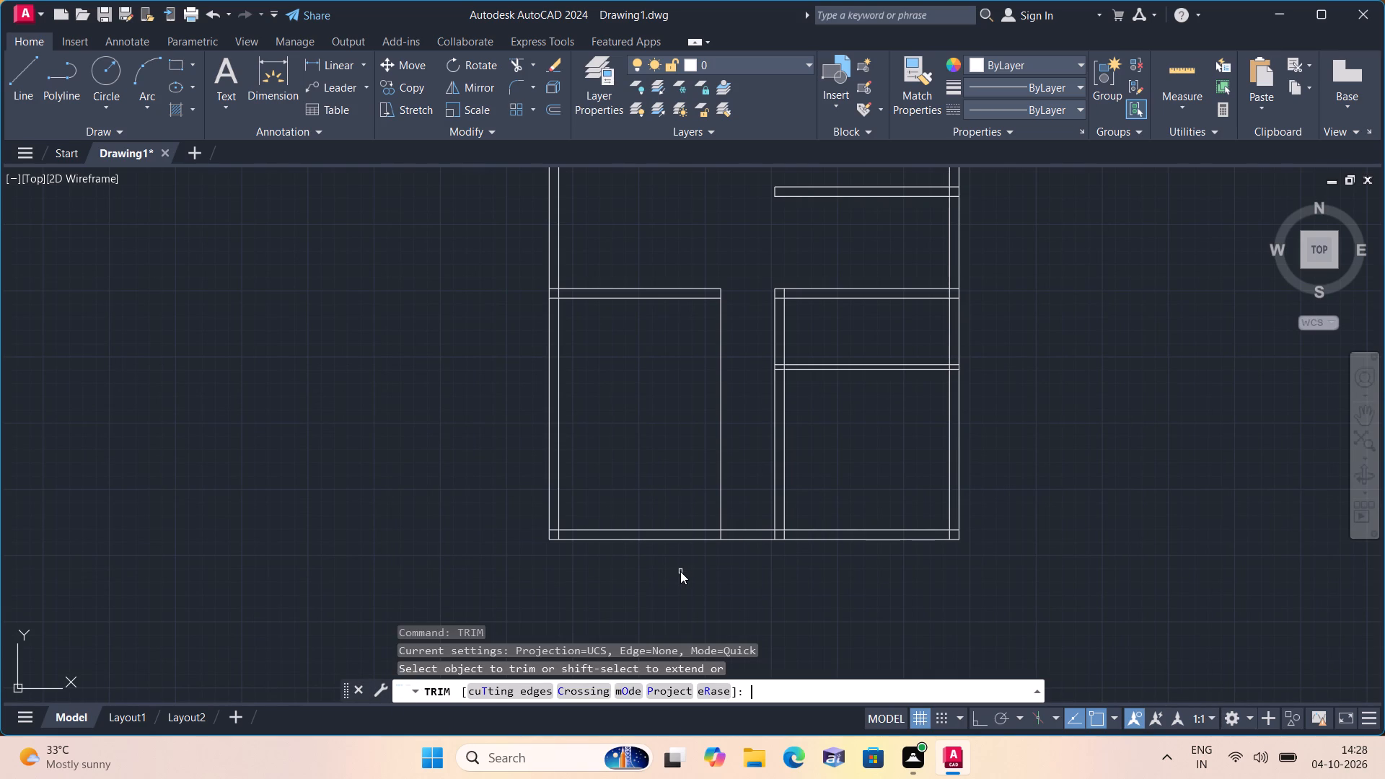
{"action": "left_click", "coordinate": [646, 532]}
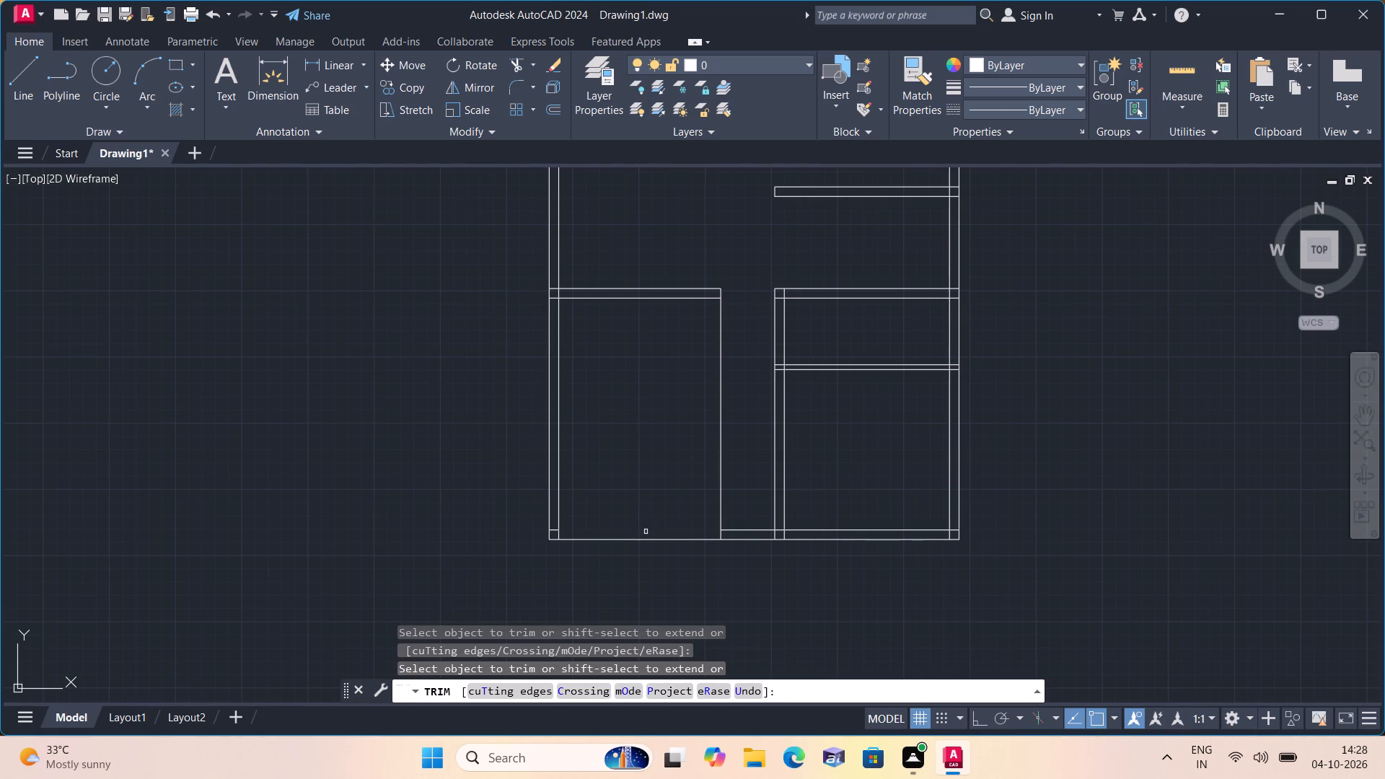
{"action": "left_click", "coordinate": [734, 532]}
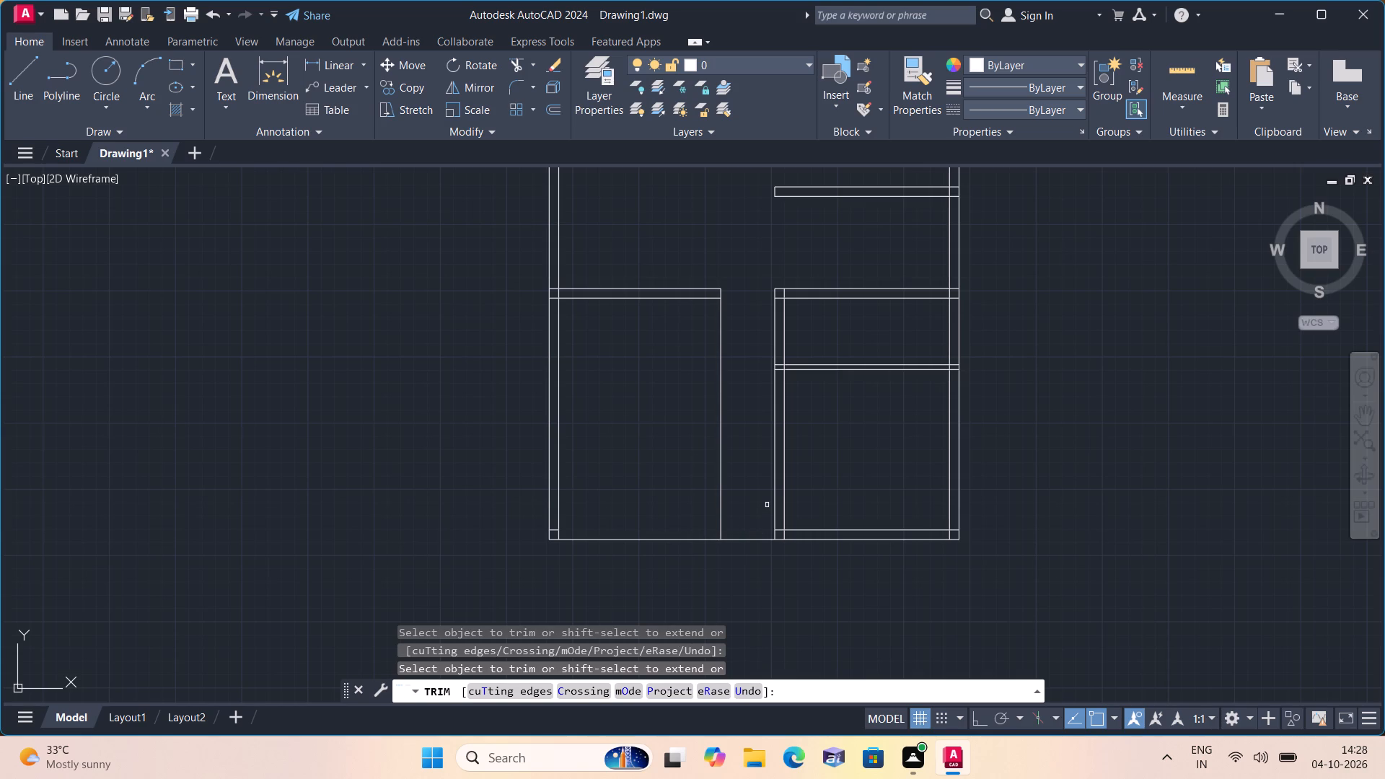
{"action": "key", "text": "space"}
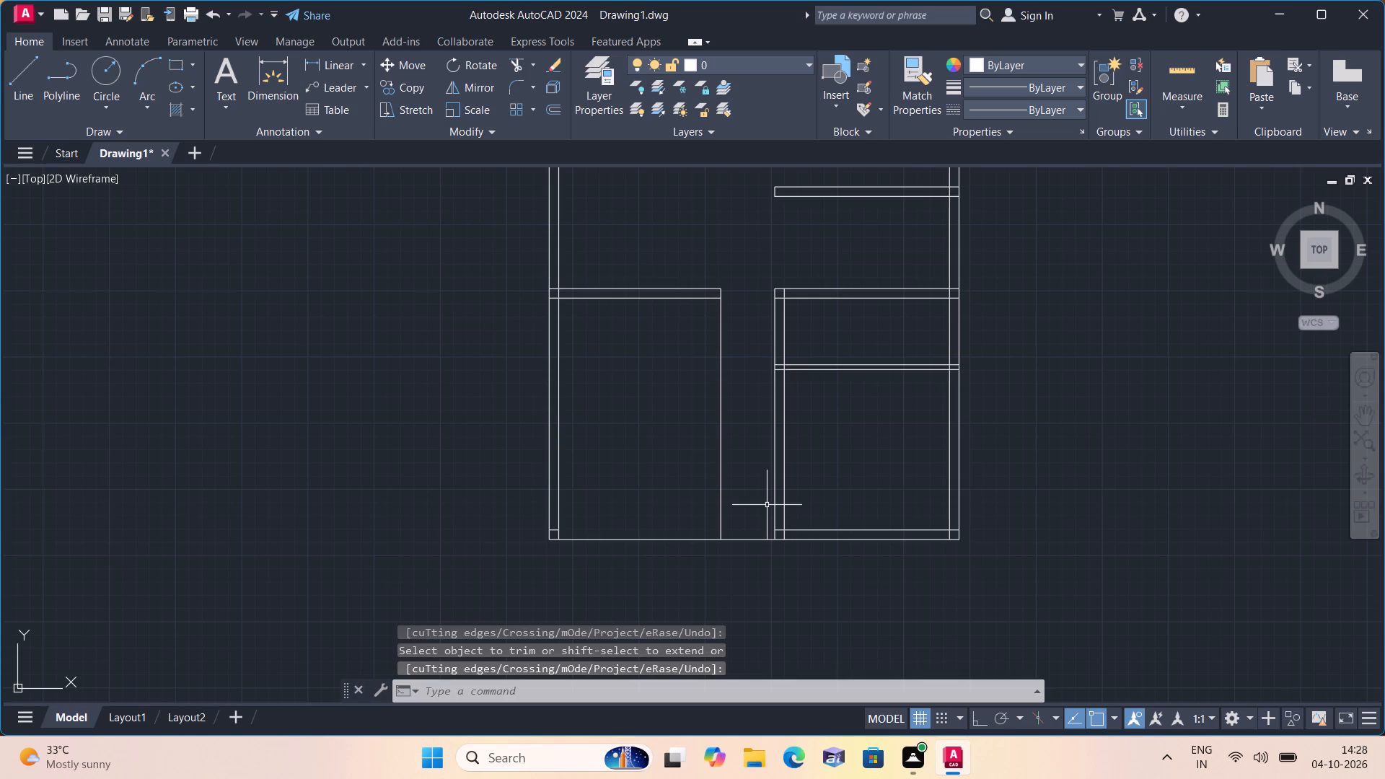
Offset the bottom exterior wall's outer line 6' upward into the lower rooms.
{"action": "type", "text": "off"}
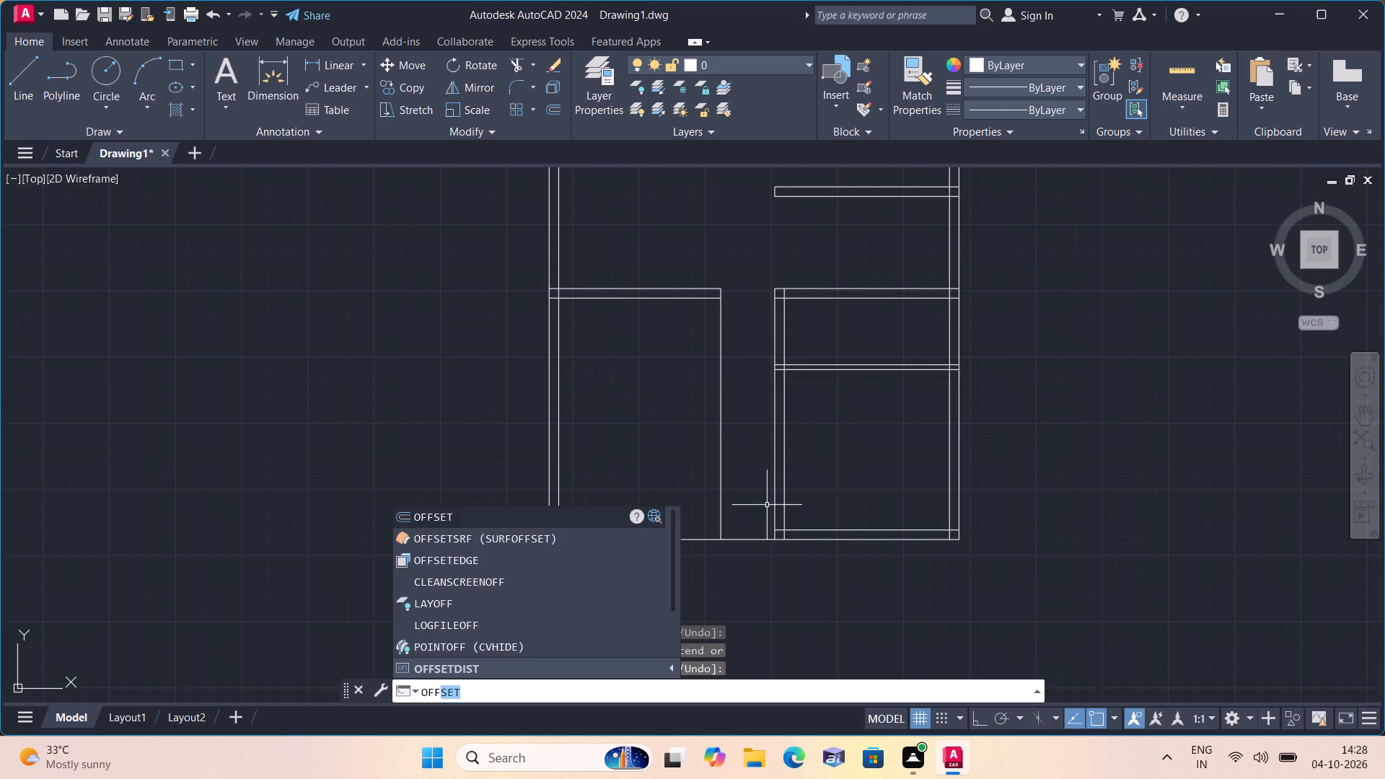
{"action": "key", "text": "space"}
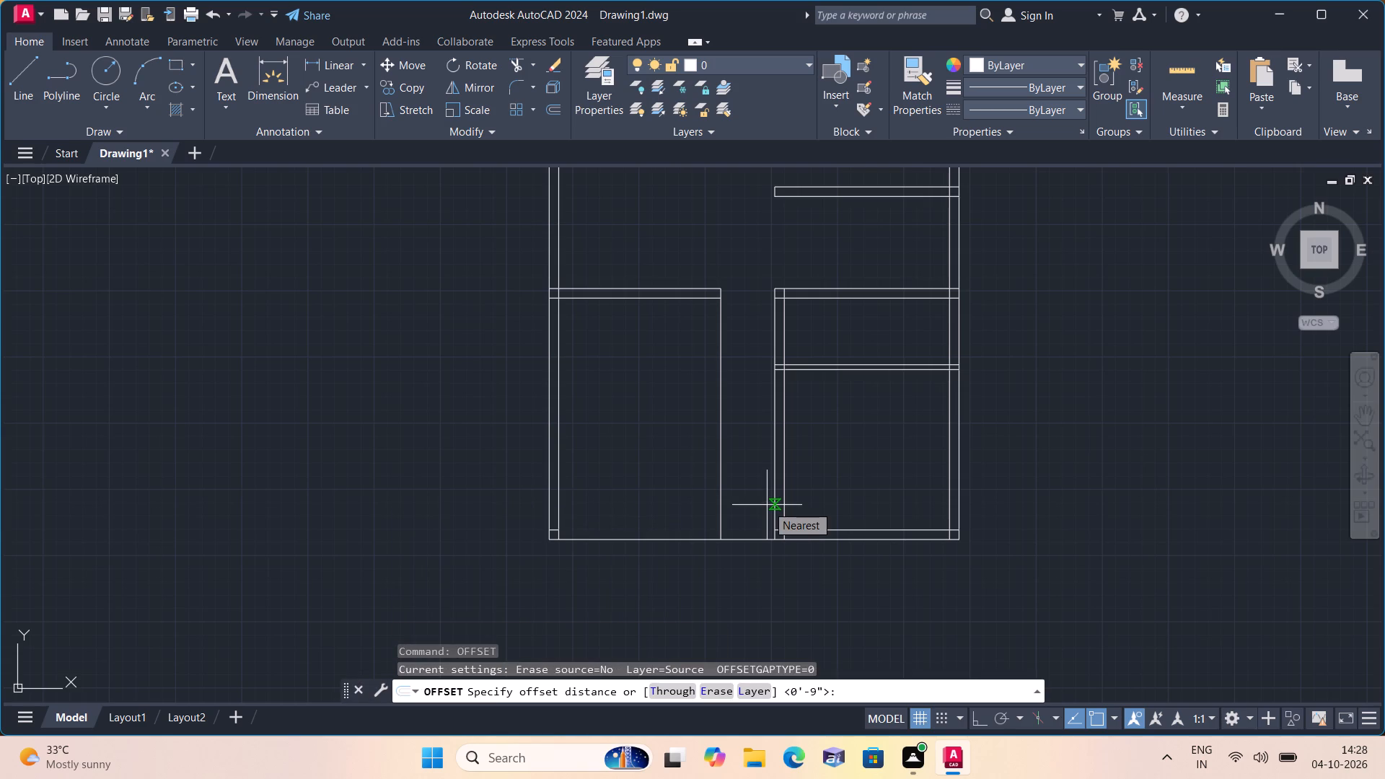
{"action": "type", "text": "6'"}
{"action": "key", "text": "space"}
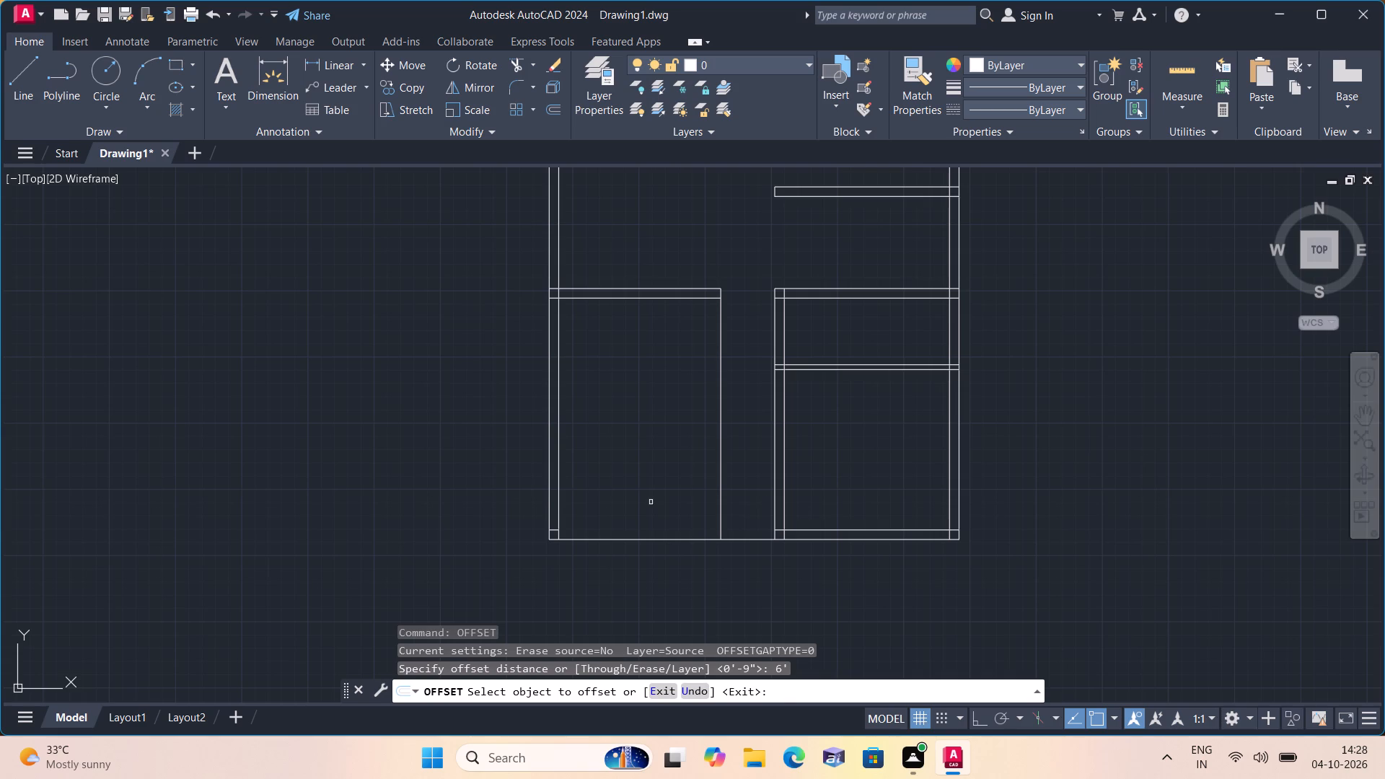
{"action": "left_click", "coordinate": [656, 538]}
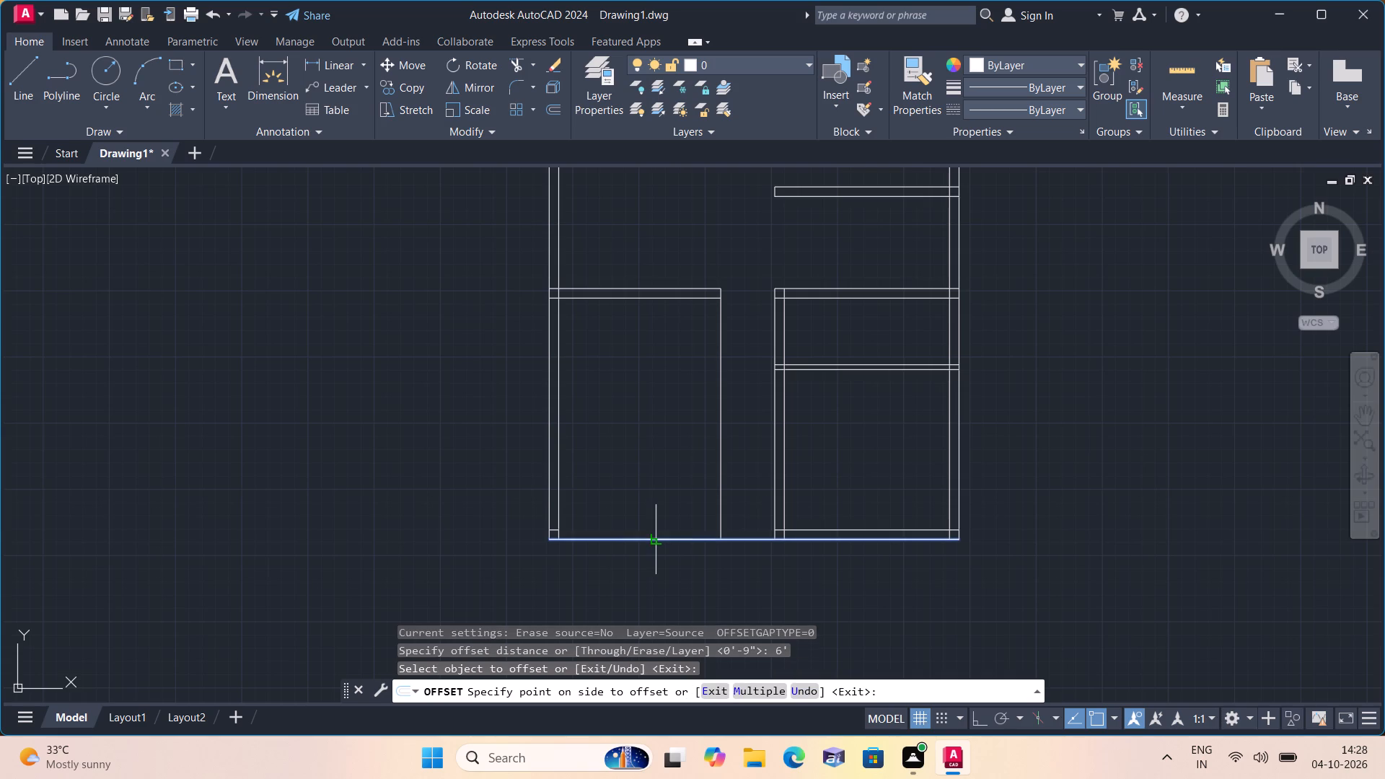
{"action": "left_click", "coordinate": [655, 400]}
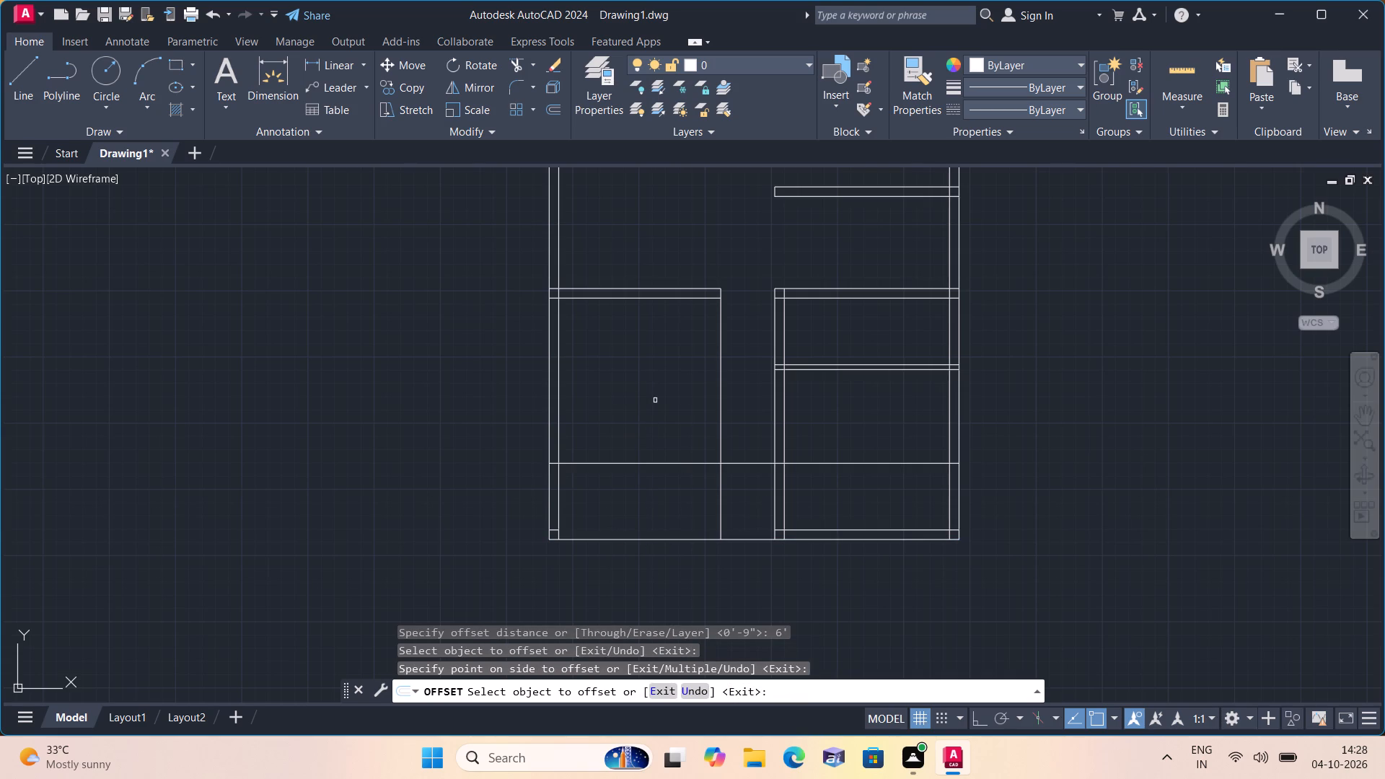
{"action": "key", "text": "space"}
Offset the new horizontal line 9" upward to give the wall its thickness.
{"action": "key", "text": "space"}
{"action": "type", "text": "9\""}
{"action": "key", "text": "space"}
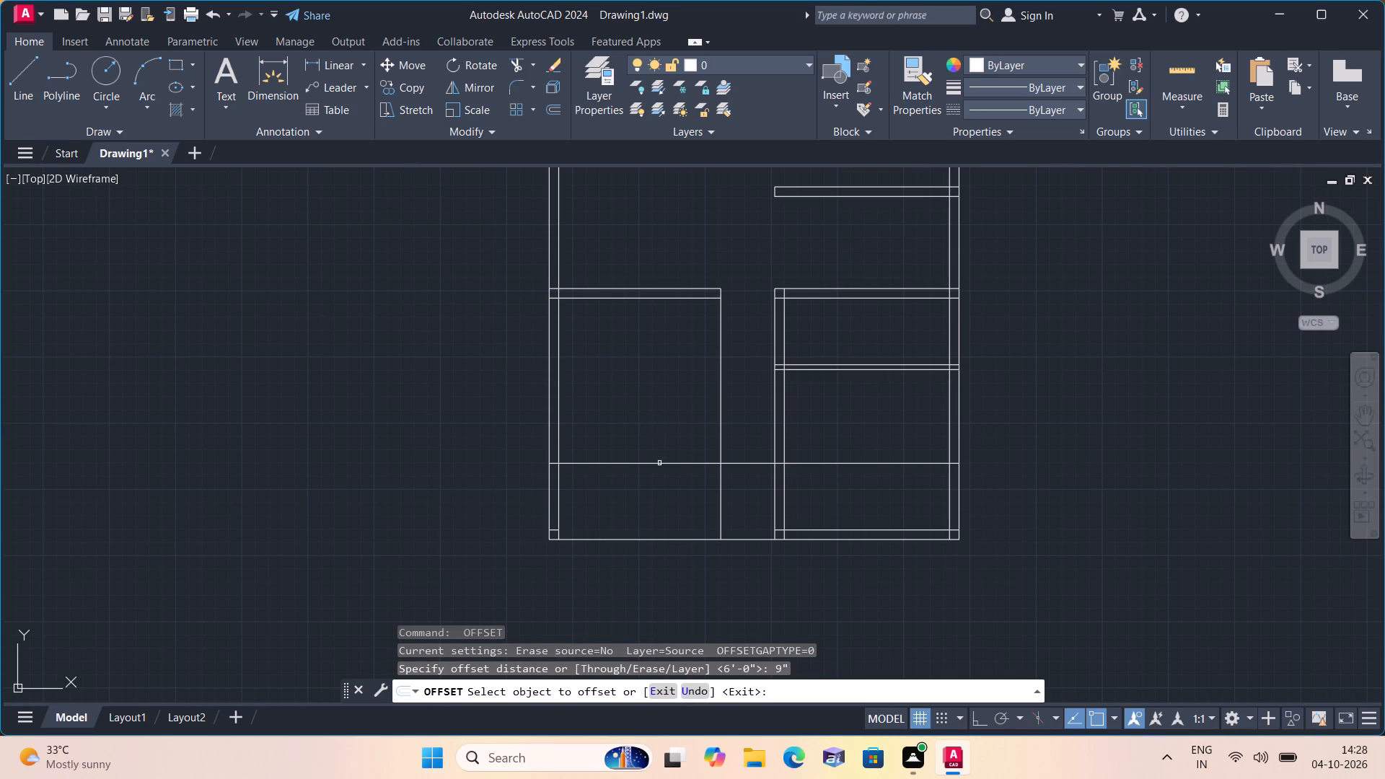
{"action": "left_click", "coordinate": [660, 464]}
{"action": "left_click", "coordinate": [633, 374]}
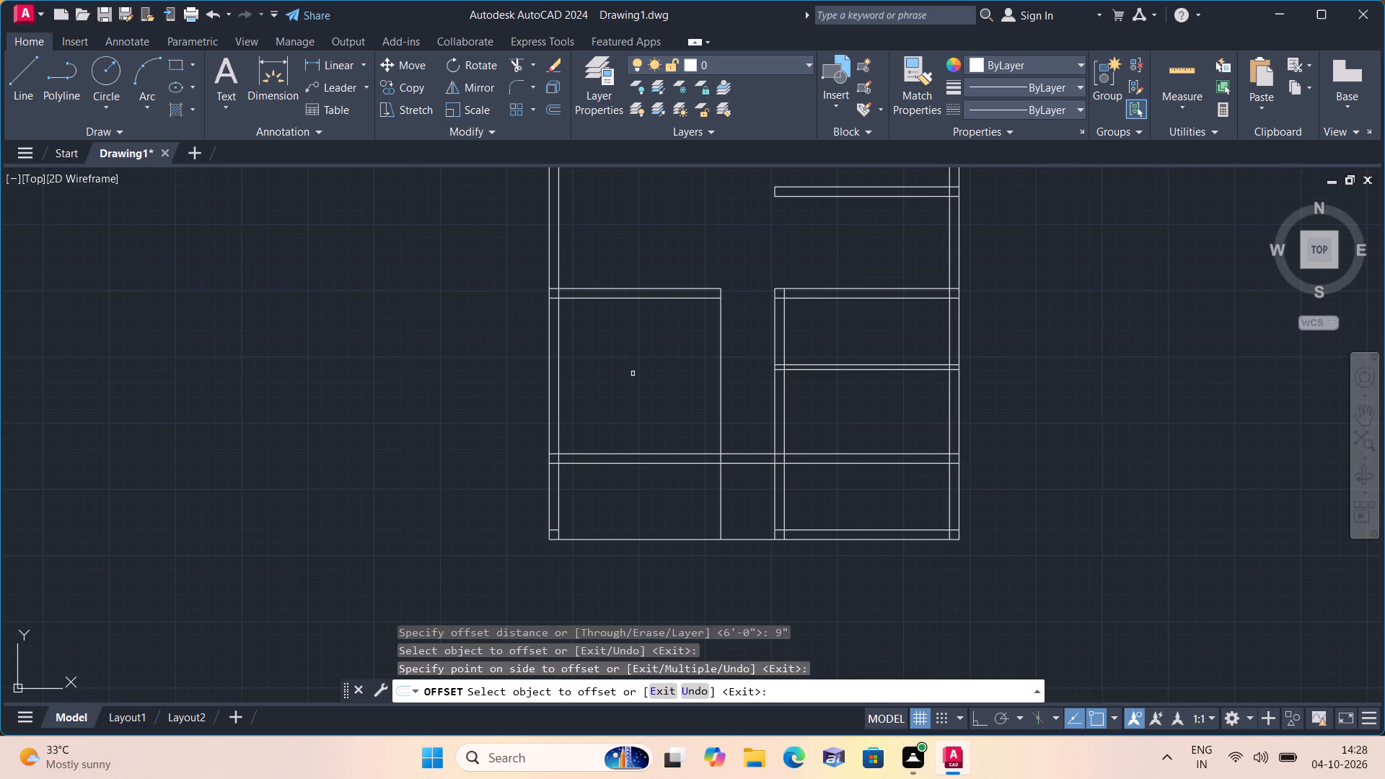
{"action": "key", "text": "space"}
Offset the vertical line between the lower left room and the passage 9" into the room.
{"action": "key", "text": "space"}
{"action": "type", "text": "9\""}
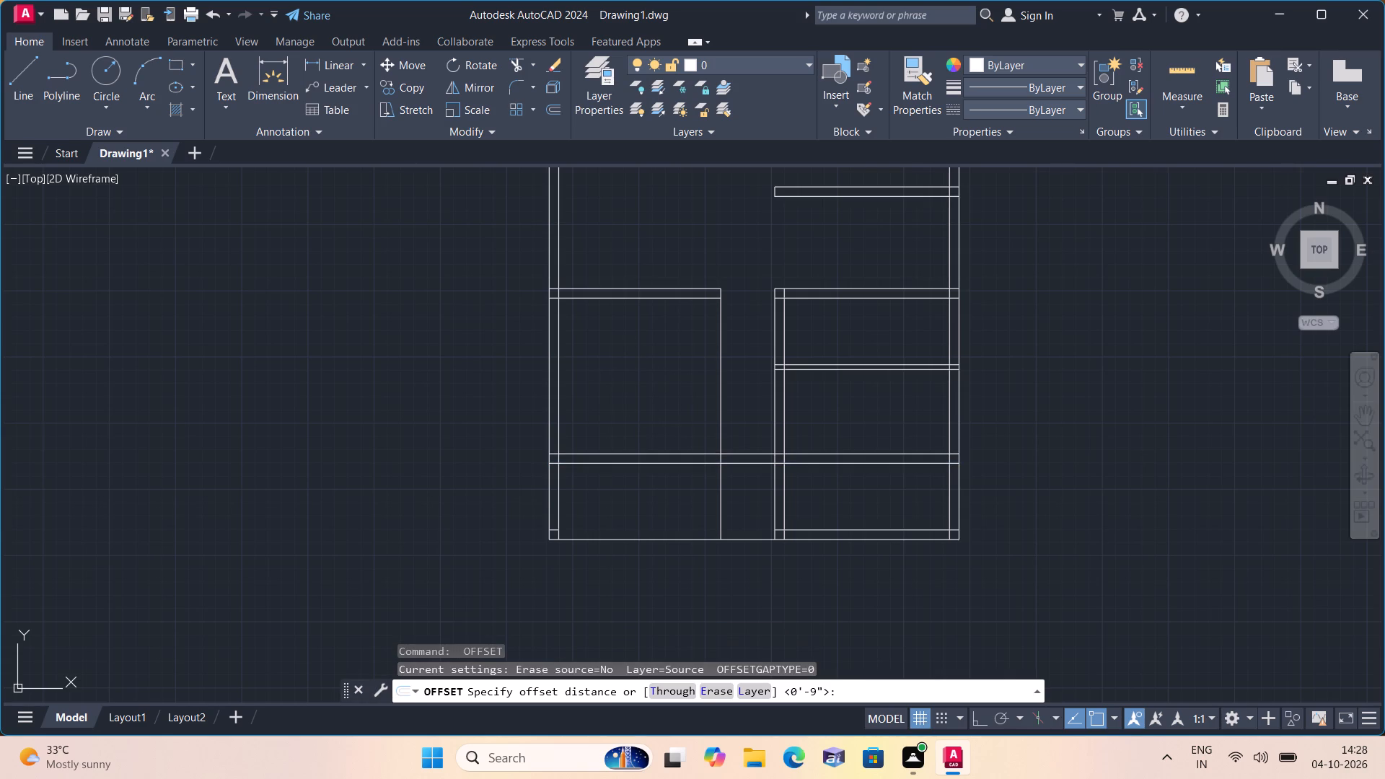
{"action": "key", "text": "space"}
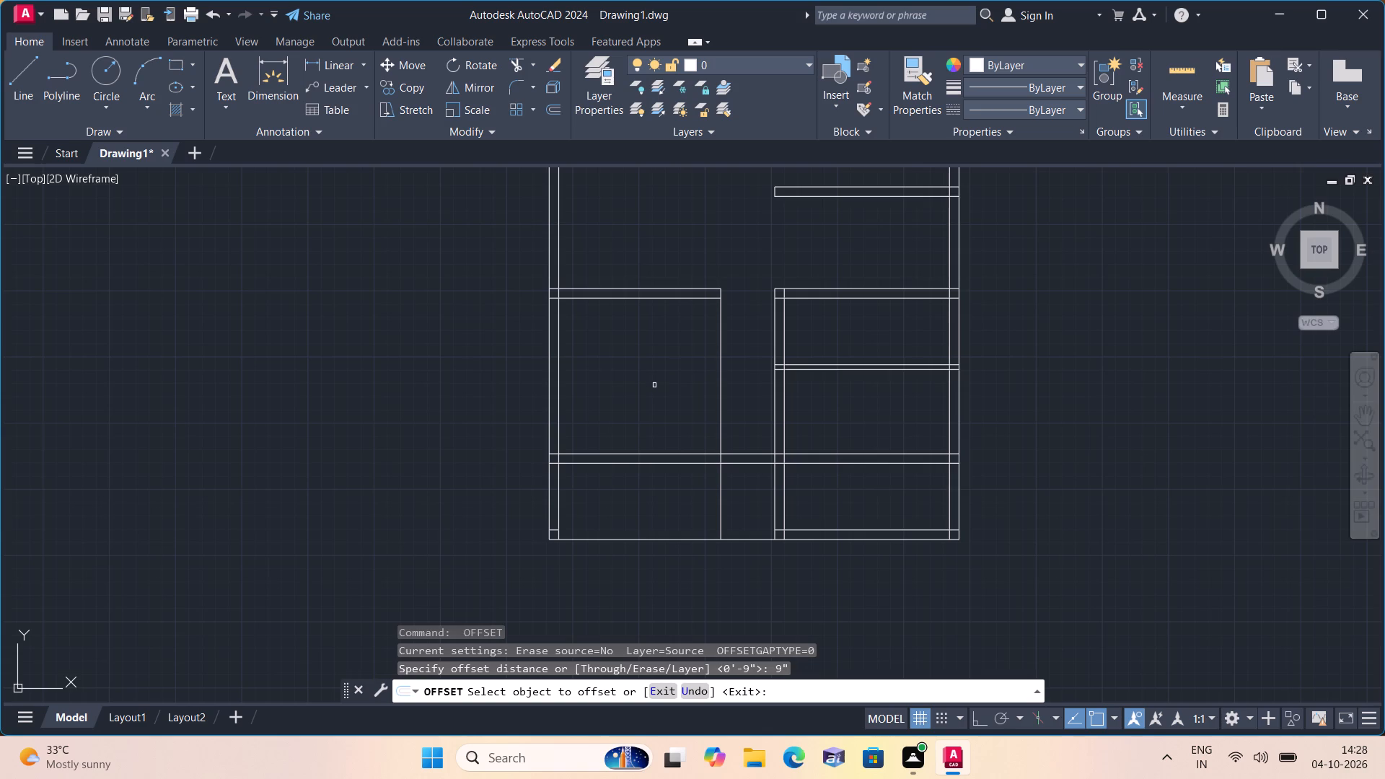
{"action": "left_click", "coordinate": [718, 429]}
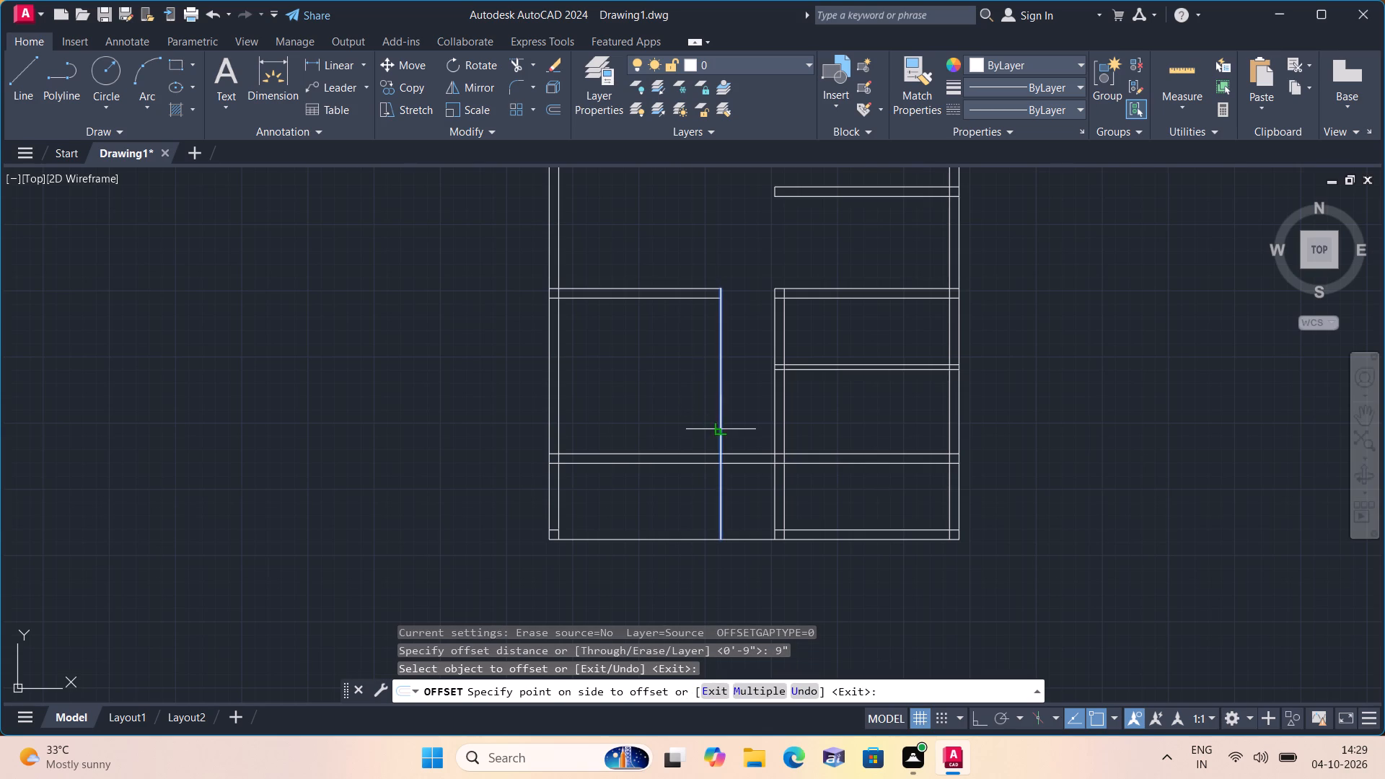
{"action": "left_click", "coordinate": [656, 381]}
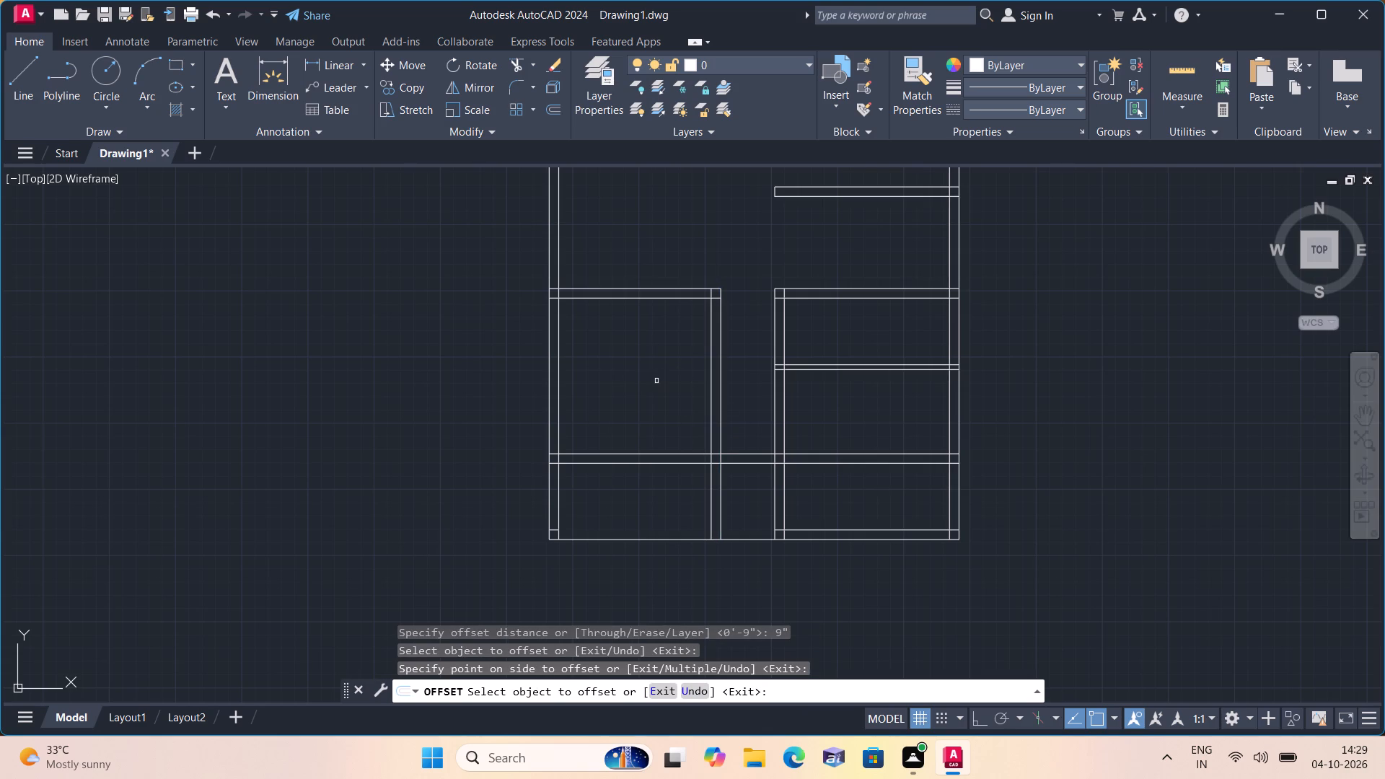
{"action": "key", "text": "space"}
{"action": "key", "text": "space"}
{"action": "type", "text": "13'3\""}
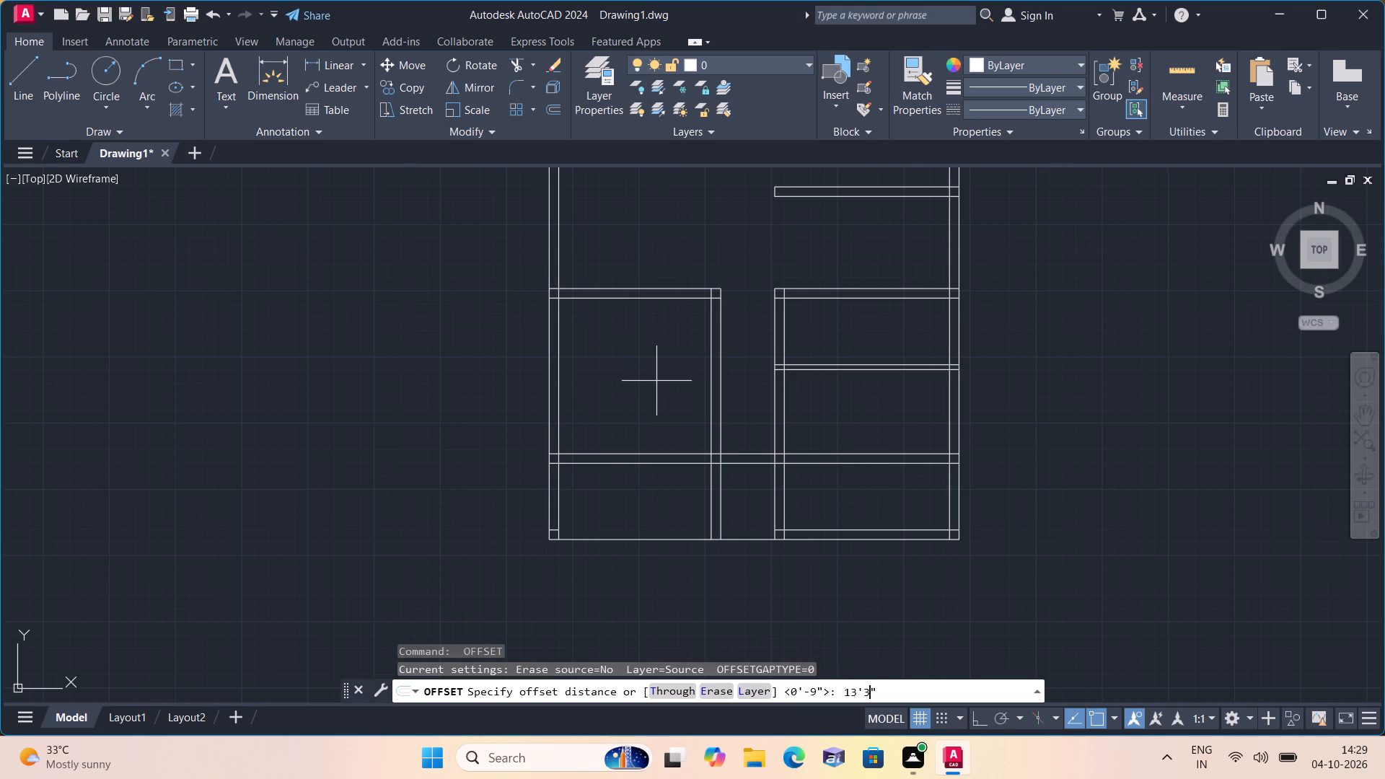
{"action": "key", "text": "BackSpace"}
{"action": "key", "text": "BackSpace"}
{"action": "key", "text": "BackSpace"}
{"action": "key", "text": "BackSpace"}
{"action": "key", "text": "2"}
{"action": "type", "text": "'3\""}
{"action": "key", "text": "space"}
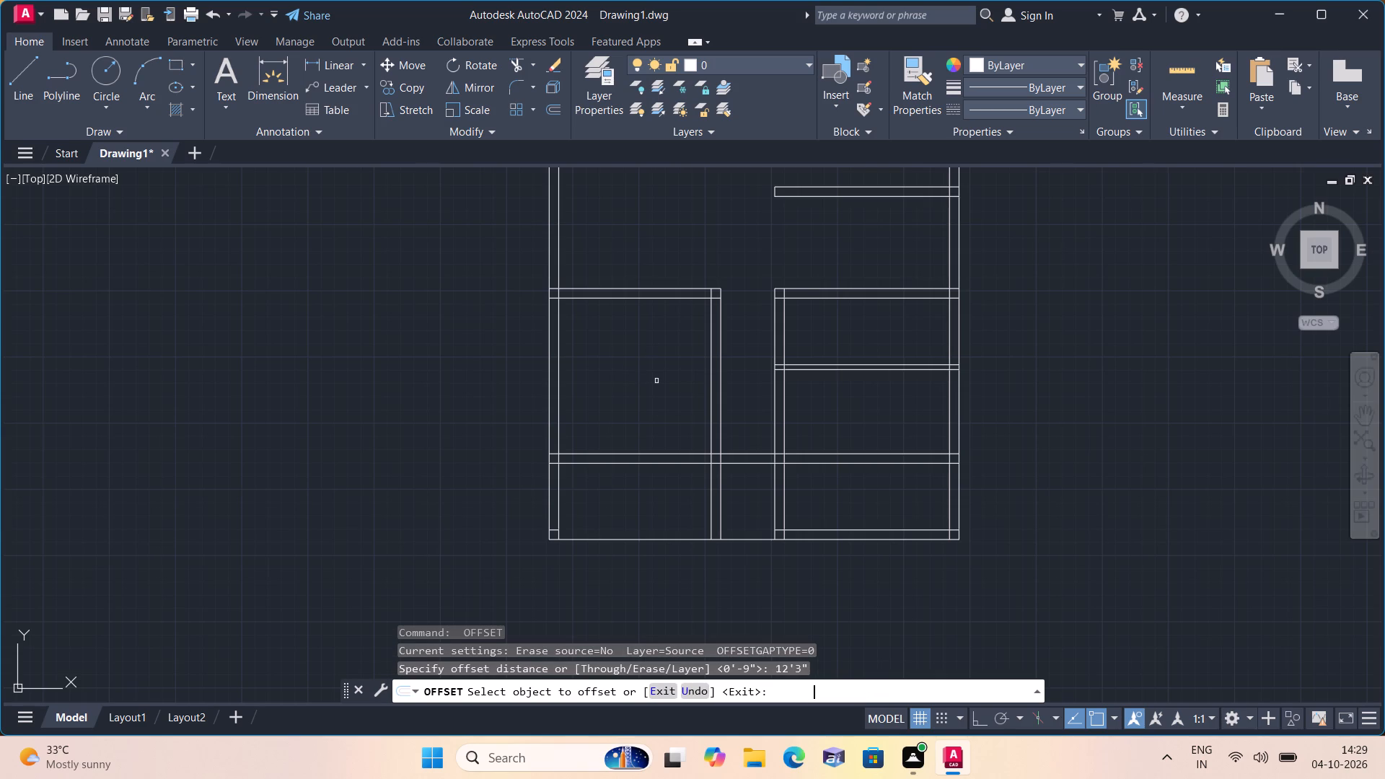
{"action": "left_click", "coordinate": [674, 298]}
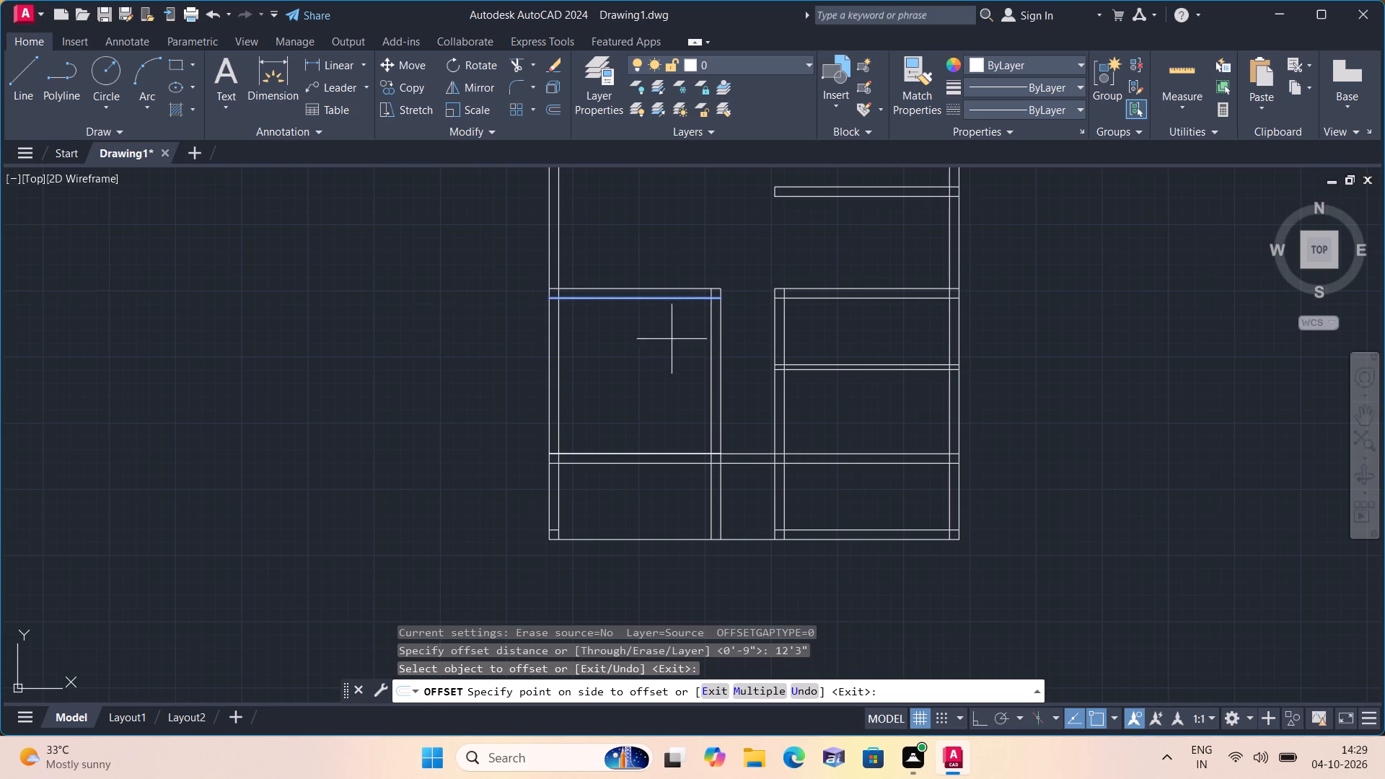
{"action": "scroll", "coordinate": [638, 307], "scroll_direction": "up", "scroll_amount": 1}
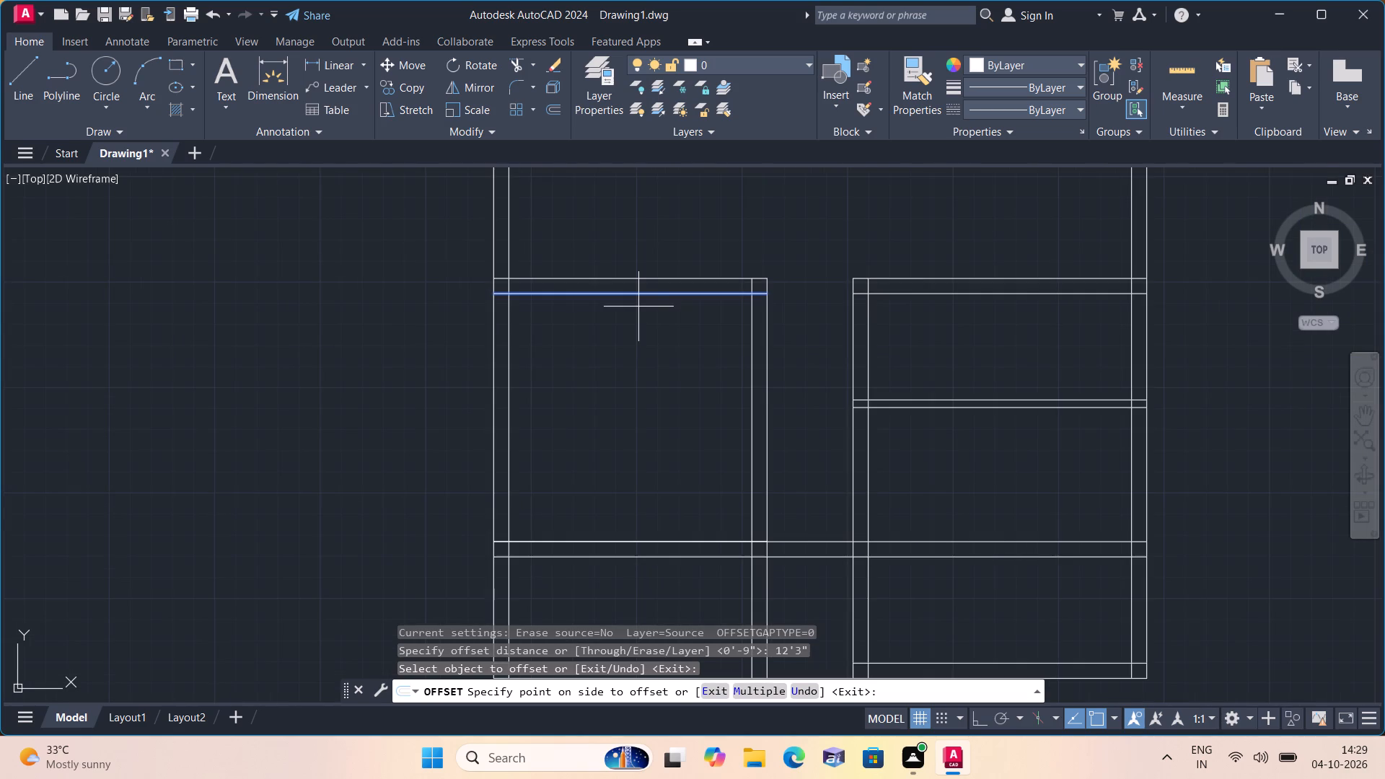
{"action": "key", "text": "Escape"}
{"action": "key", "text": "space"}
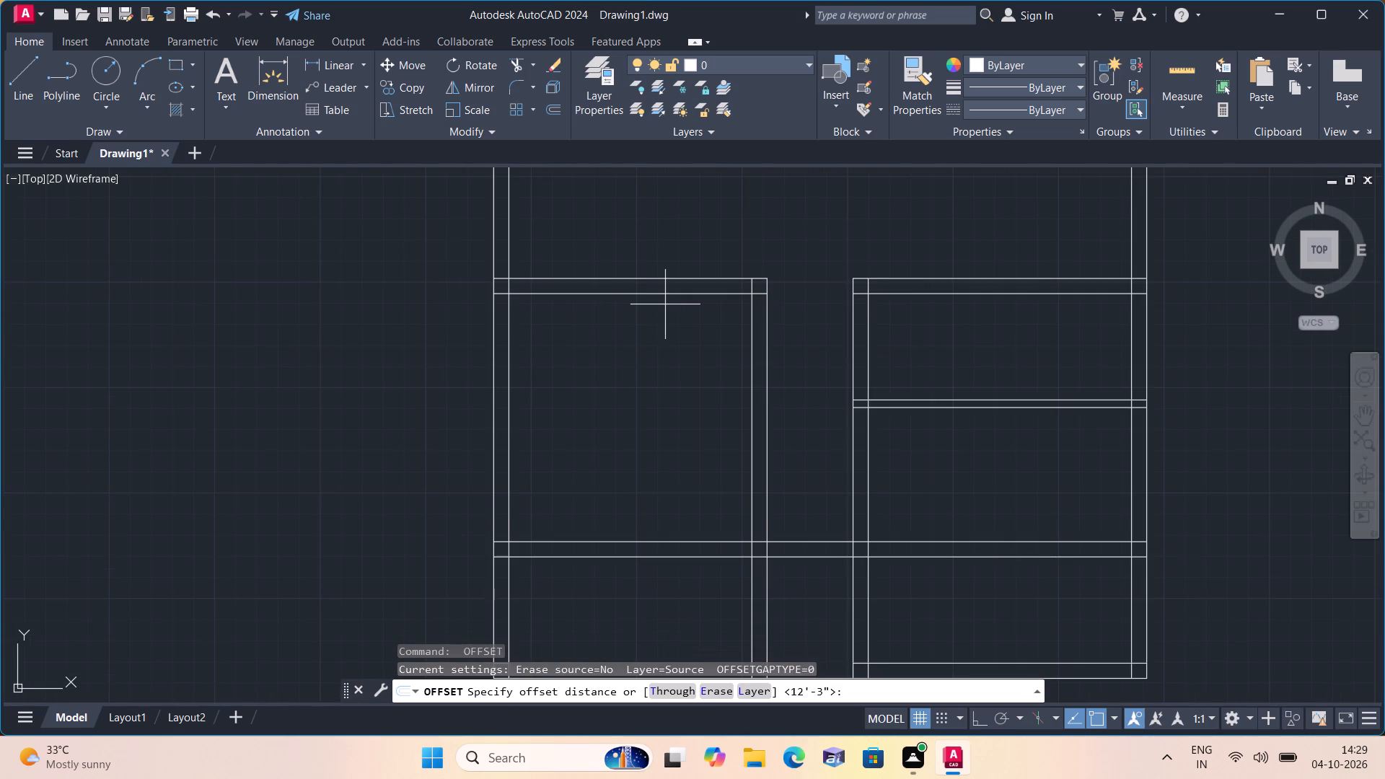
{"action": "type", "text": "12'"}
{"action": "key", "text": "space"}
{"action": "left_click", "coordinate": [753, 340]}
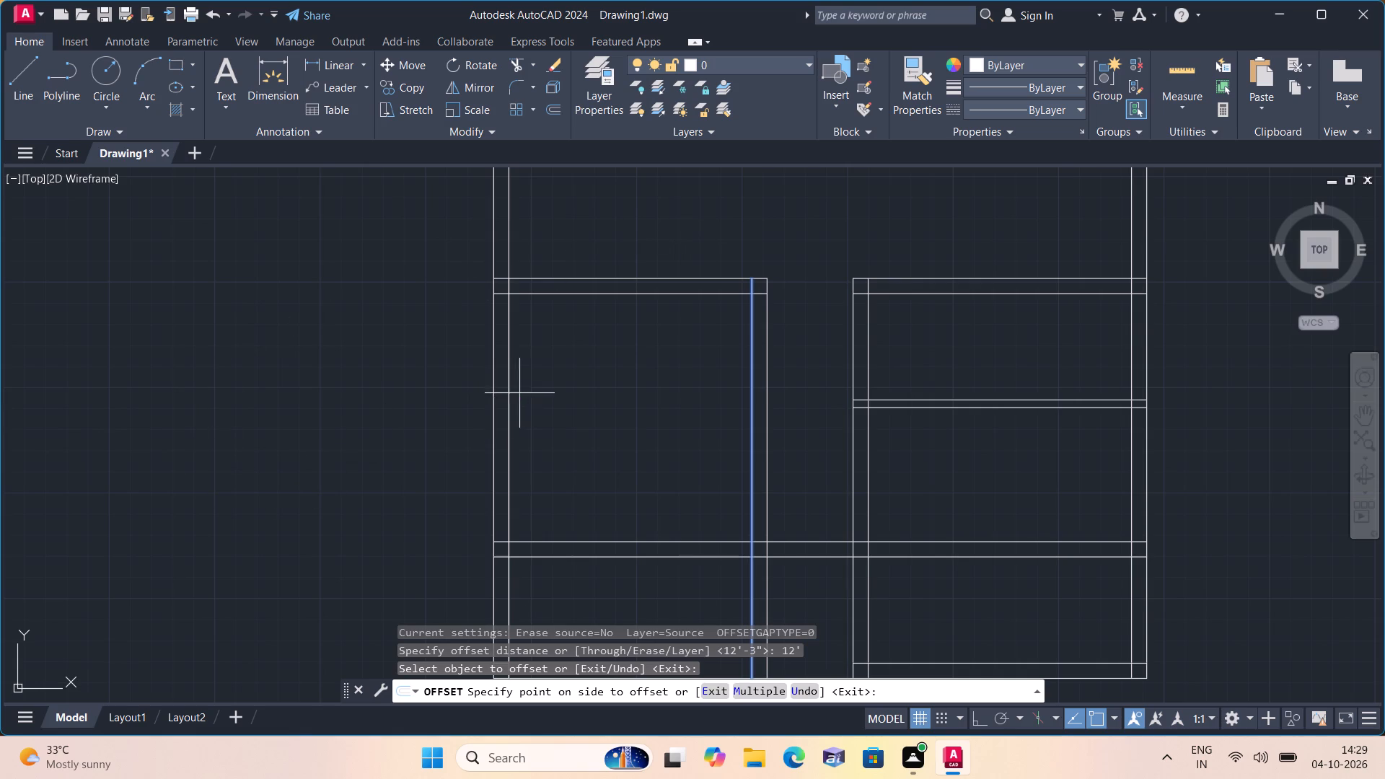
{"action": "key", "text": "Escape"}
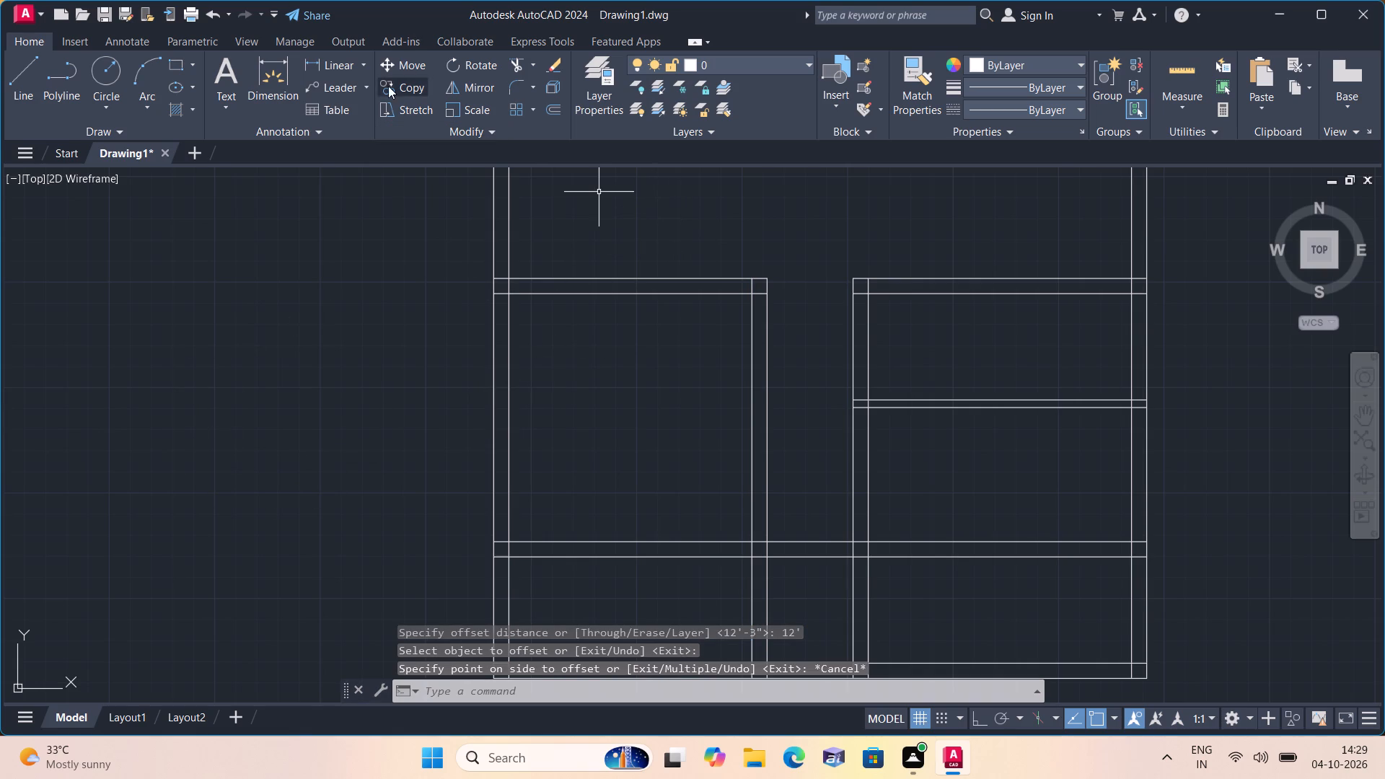
Measure the lower left room's clear depth with a linear dimension, from its top wall's inner line to the new horizontal wall.
{"action": "left_click", "coordinate": [340, 61]}
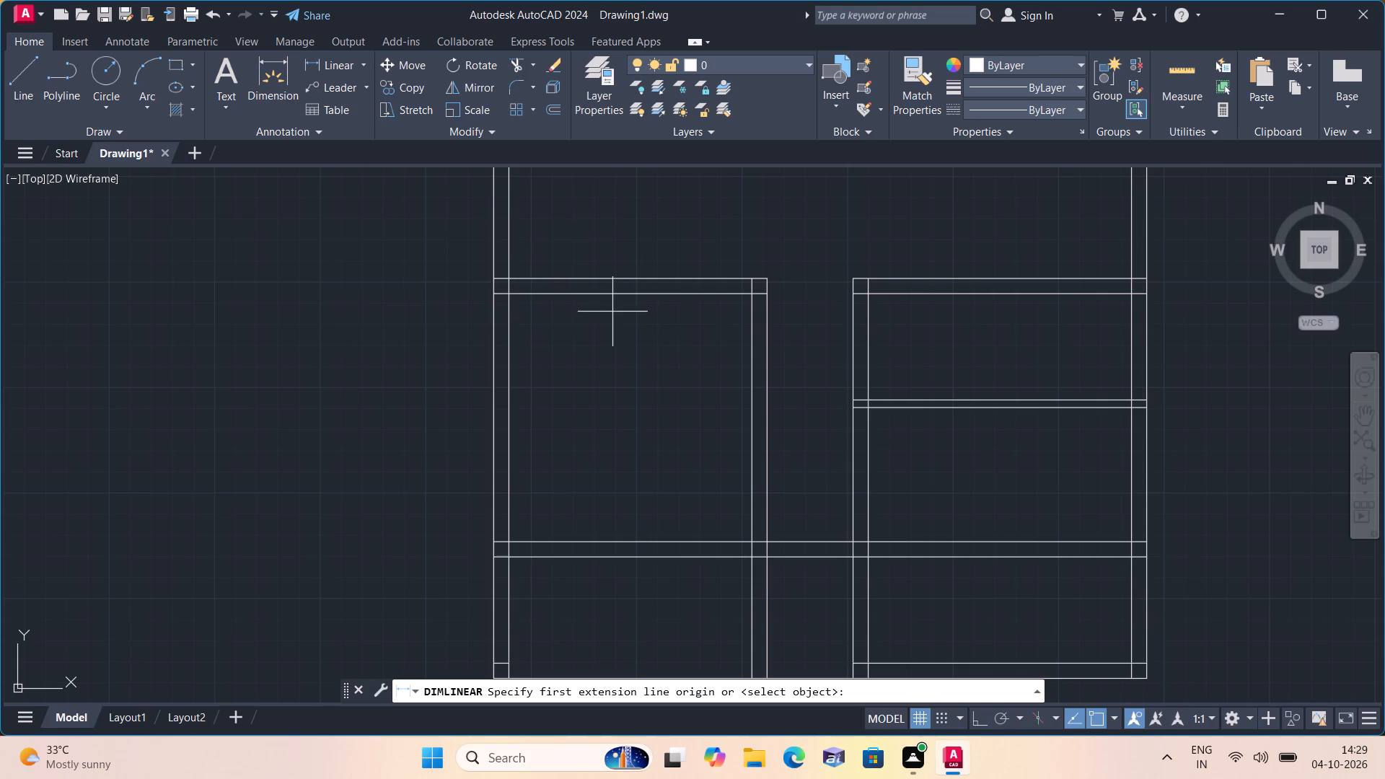
{"action": "left_click", "coordinate": [646, 296]}
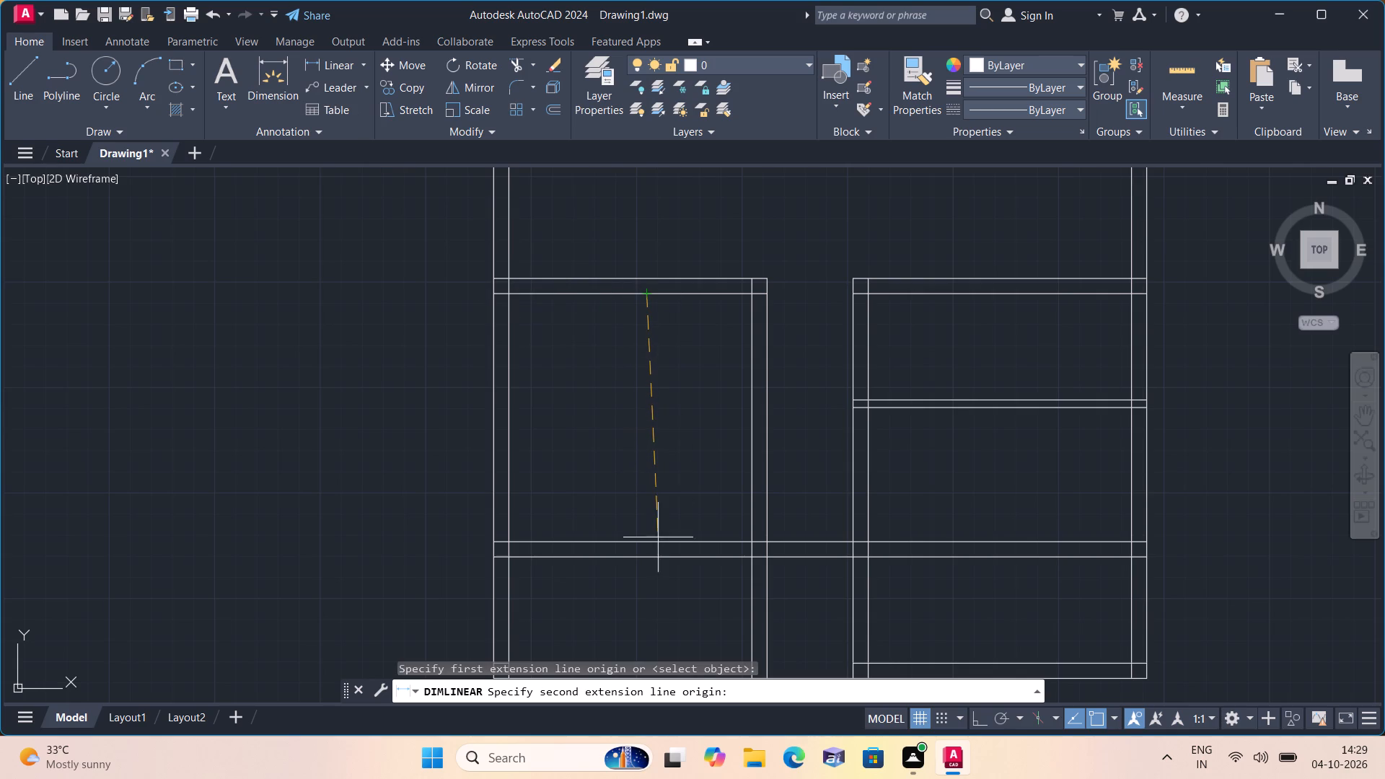
{"action": "left_click", "coordinate": [652, 542]}
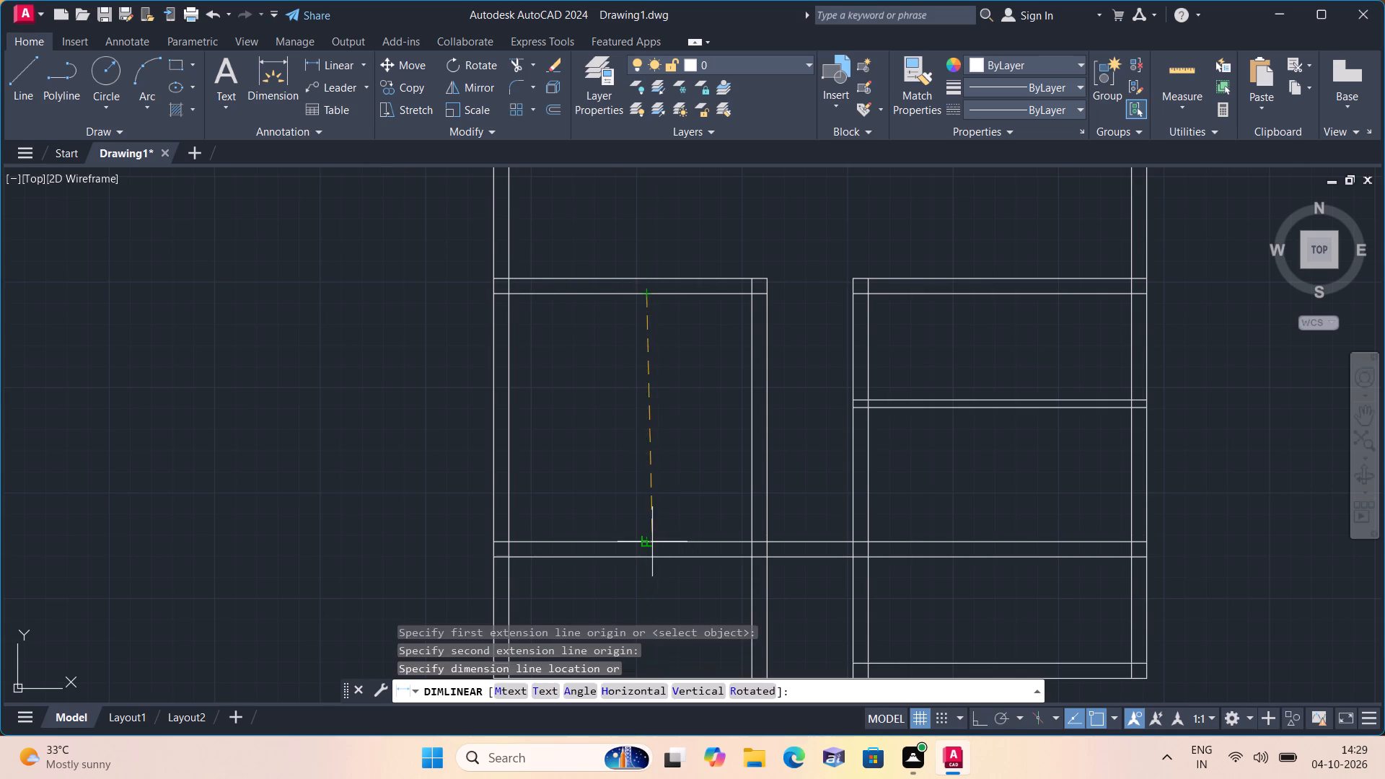
{"action": "scroll", "coordinate": [651, 359], "scroll_direction": "up", "scroll_amount": 2}
{"action": "scroll", "coordinate": [623, 511], "scroll_direction": "up", "scroll_amount": 3}
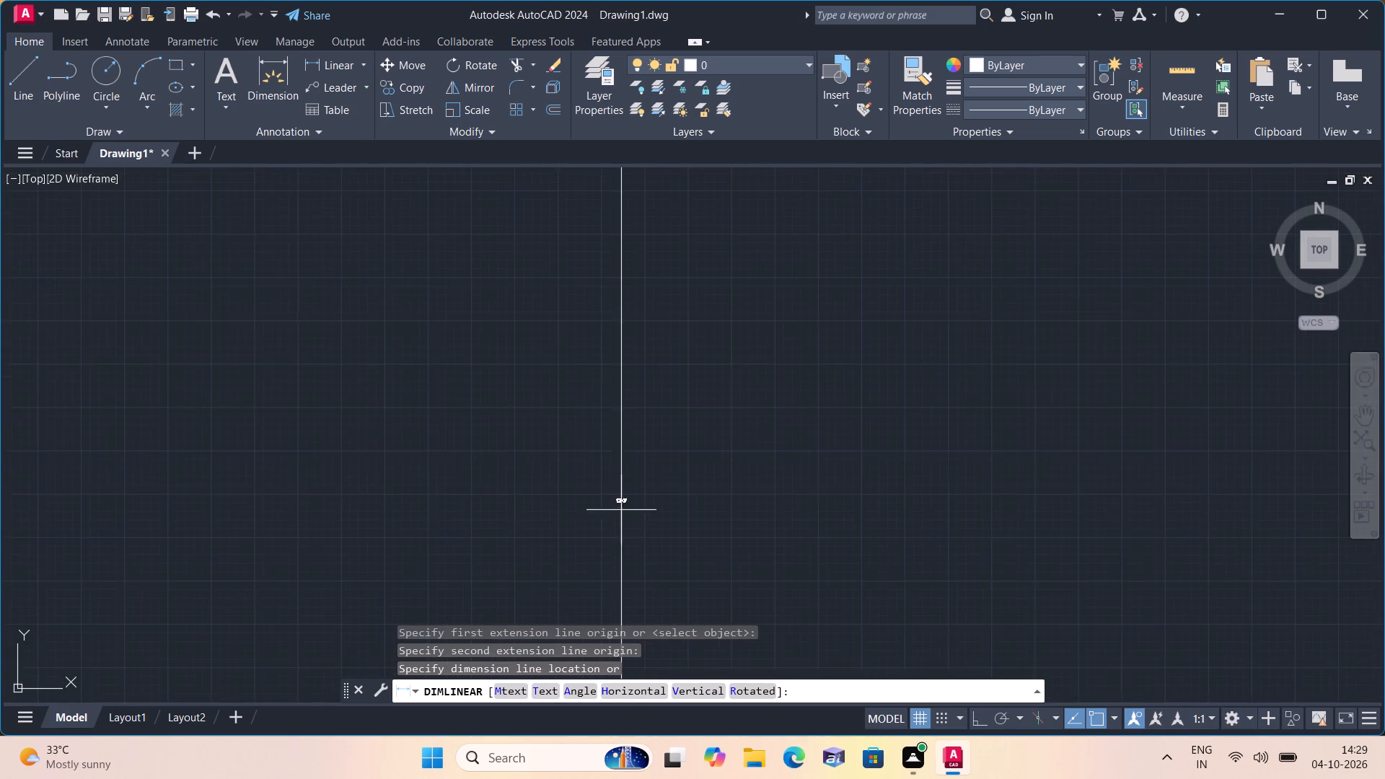
{"action": "scroll", "coordinate": [621, 510], "scroll_direction": "up", "scroll_amount": 2}
{"action": "scroll", "coordinate": [621, 510], "scroll_direction": "down", "scroll_amount": 6}
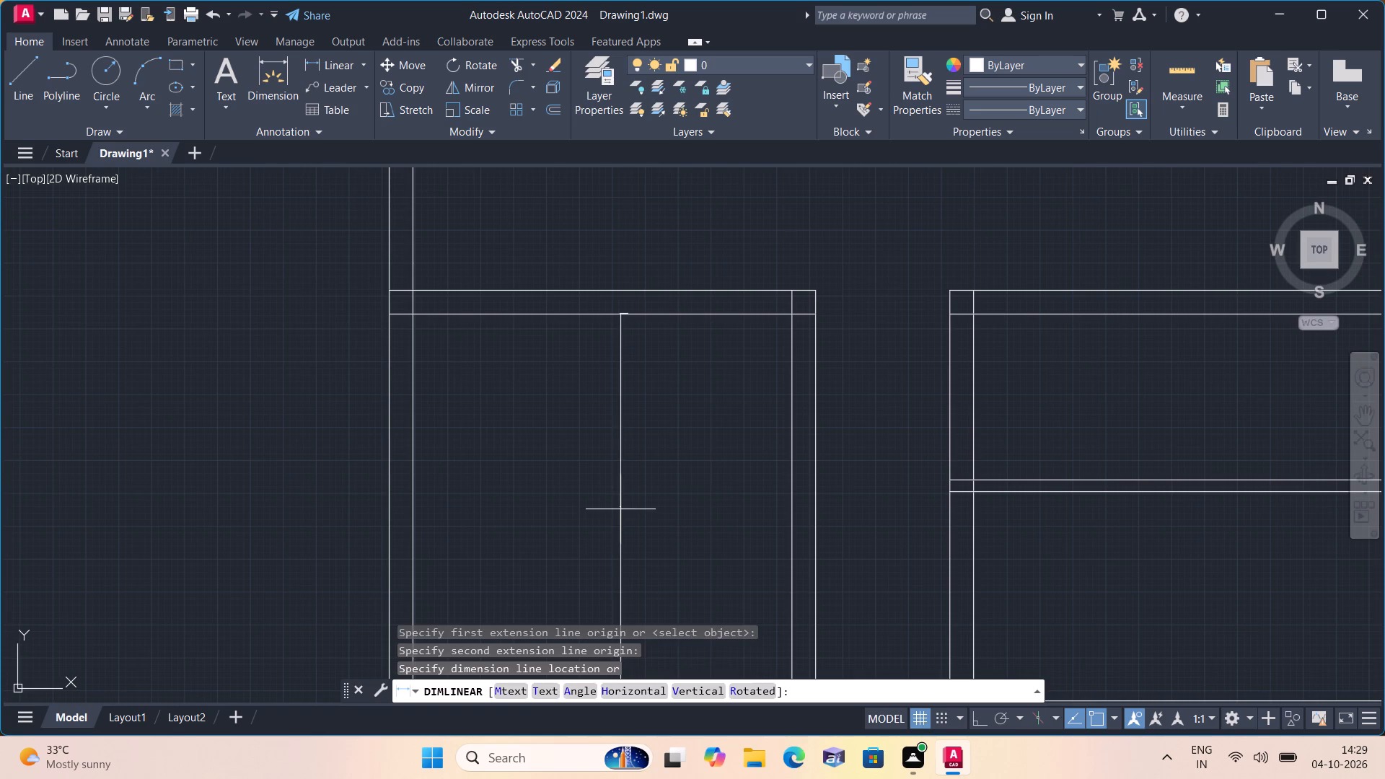
{"action": "key", "text": "Escape"}
Measure the lower left room's clear width with a linear dimension between the inner lines of its side walls.
{"action": "left_click", "coordinate": [330, 58]}
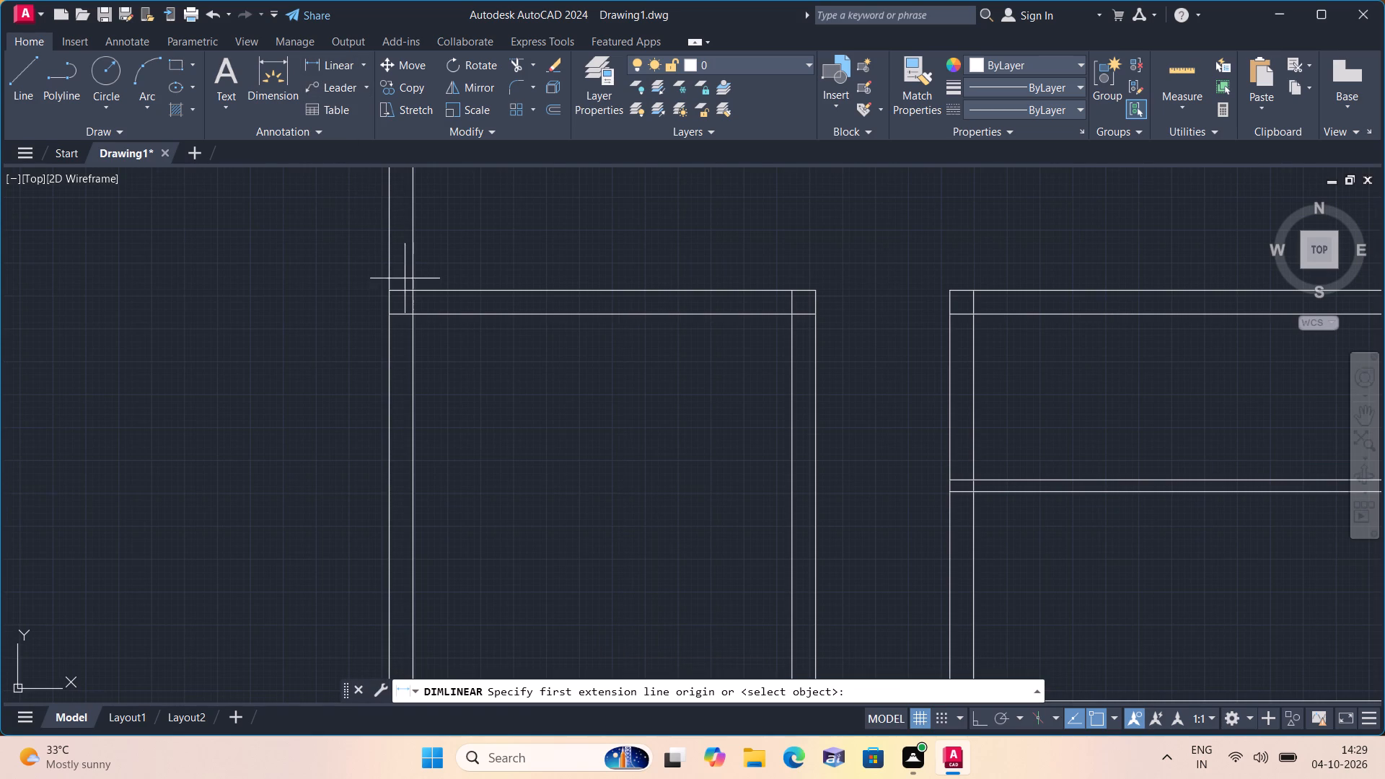
{"action": "left_click", "coordinate": [417, 319]}
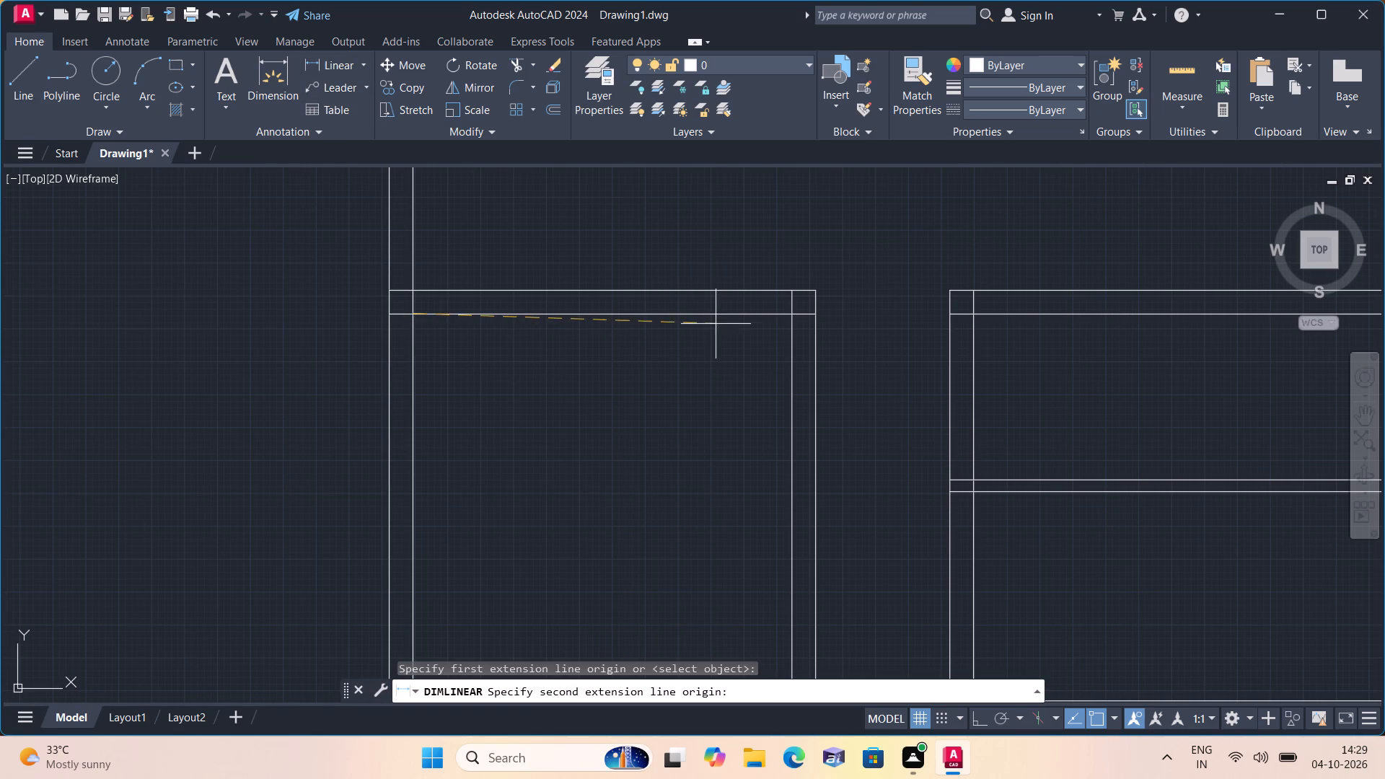
{"action": "left_click", "coordinate": [799, 315]}
{"action": "scroll", "coordinate": [592, 397], "scroll_direction": "up", "scroll_amount": 2}
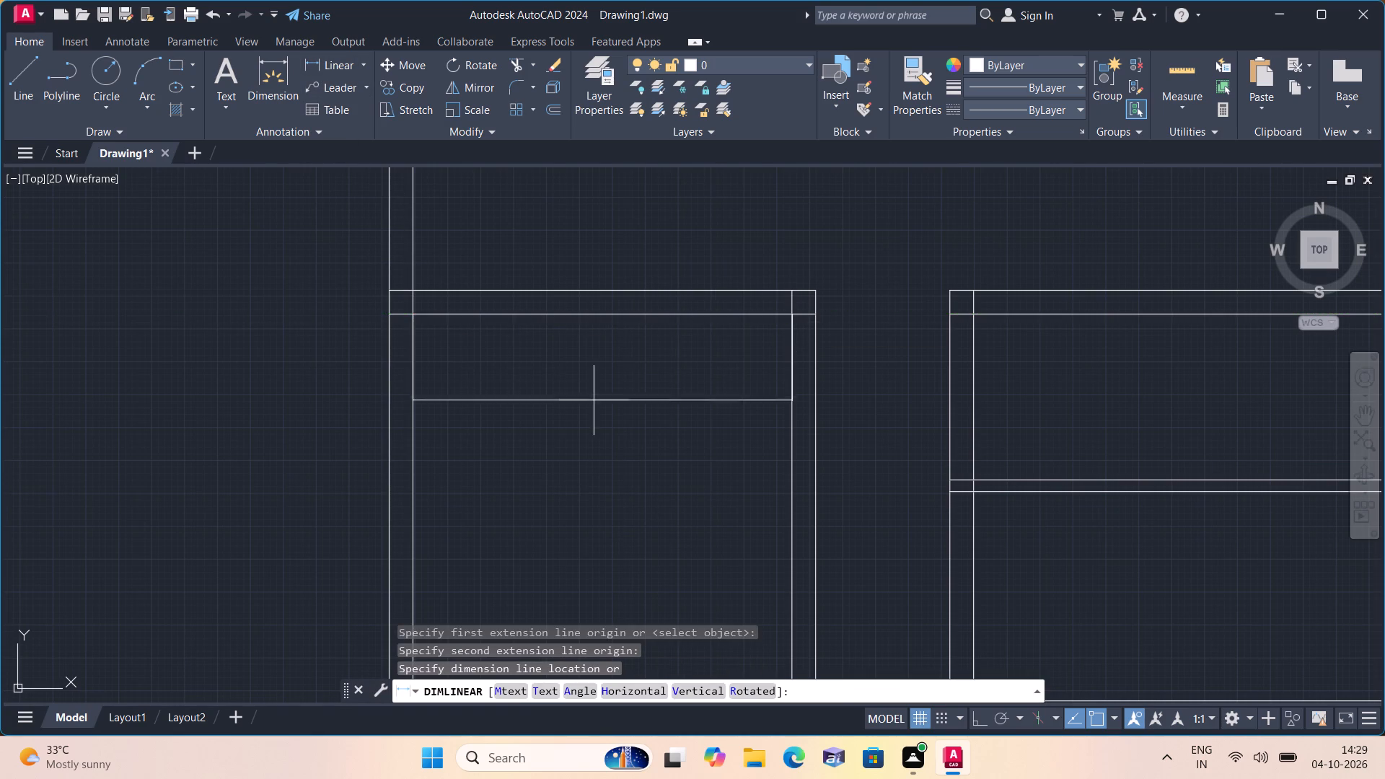
{"action": "scroll", "coordinate": [592, 397], "scroll_direction": "up", "scroll_amount": 4}
{"action": "scroll", "coordinate": [657, 388], "scroll_direction": "up", "scroll_amount": 1}
{"action": "scroll", "coordinate": [657, 388], "scroll_direction": "down", "scroll_amount": 3}
{"action": "key", "text": "Escape"}
Trim both lines of the new horizontal wall across the passage and the lower right room.
{"action": "scroll", "coordinate": [607, 343], "scroll_direction": "down", "scroll_amount": 2}
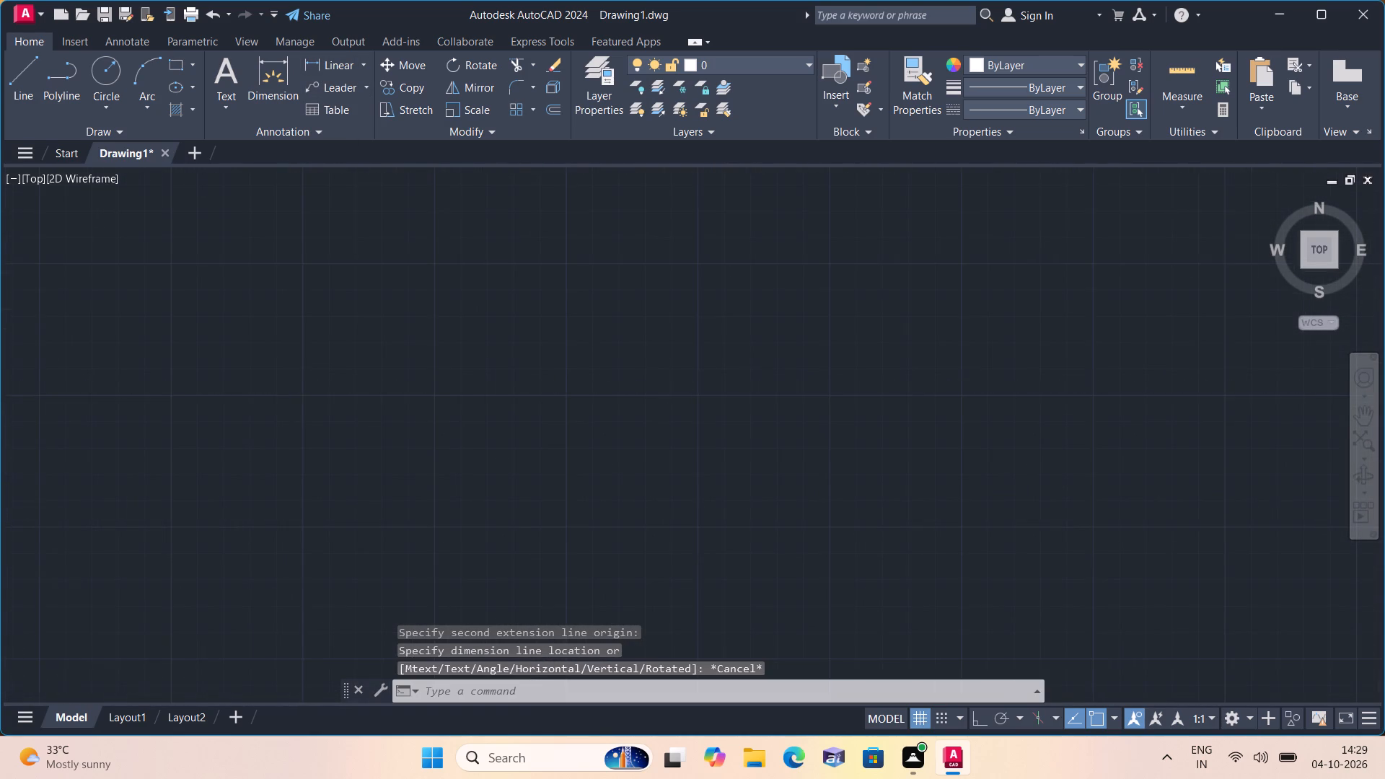
{"action": "scroll", "coordinate": [607, 343], "scroll_direction": "down", "scroll_amount": 4}
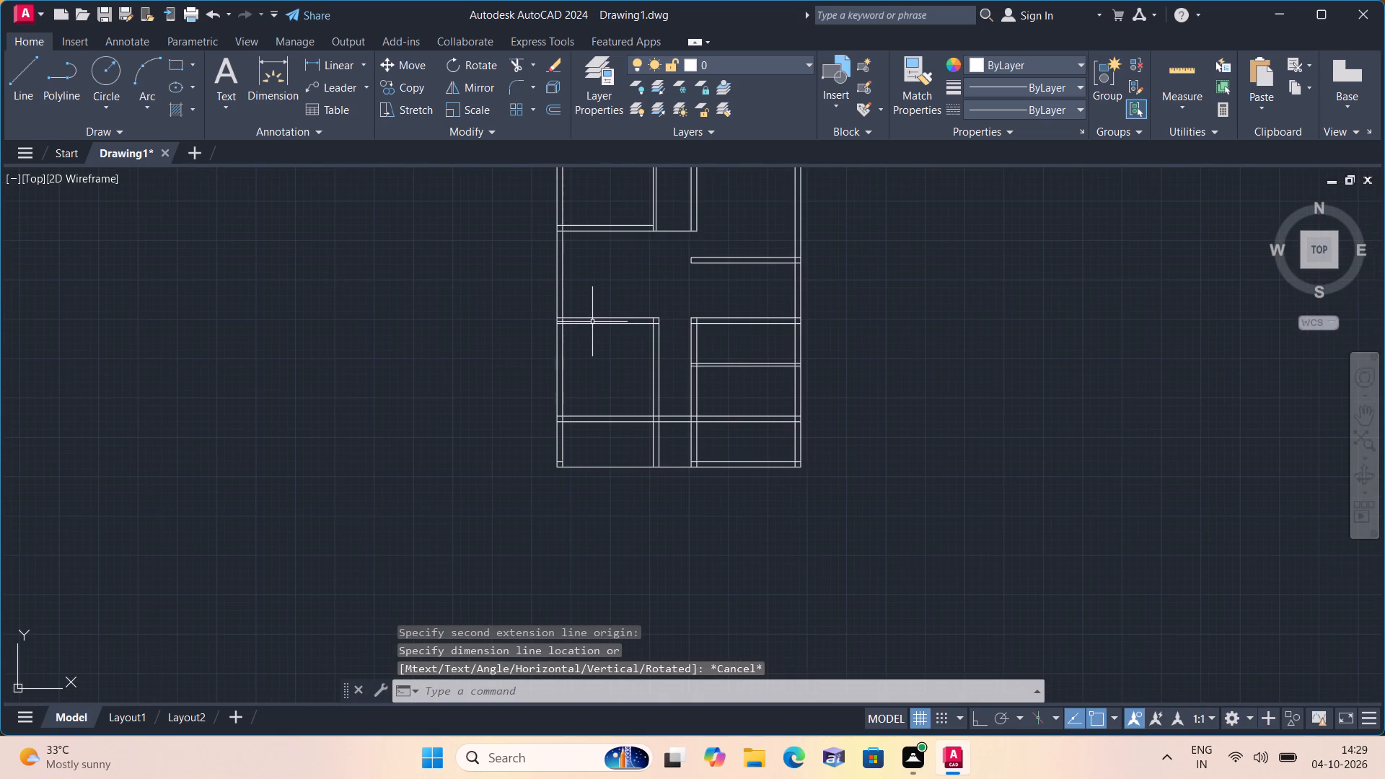
{"action": "type", "text": "trim"}
{"action": "key", "text": "space"}
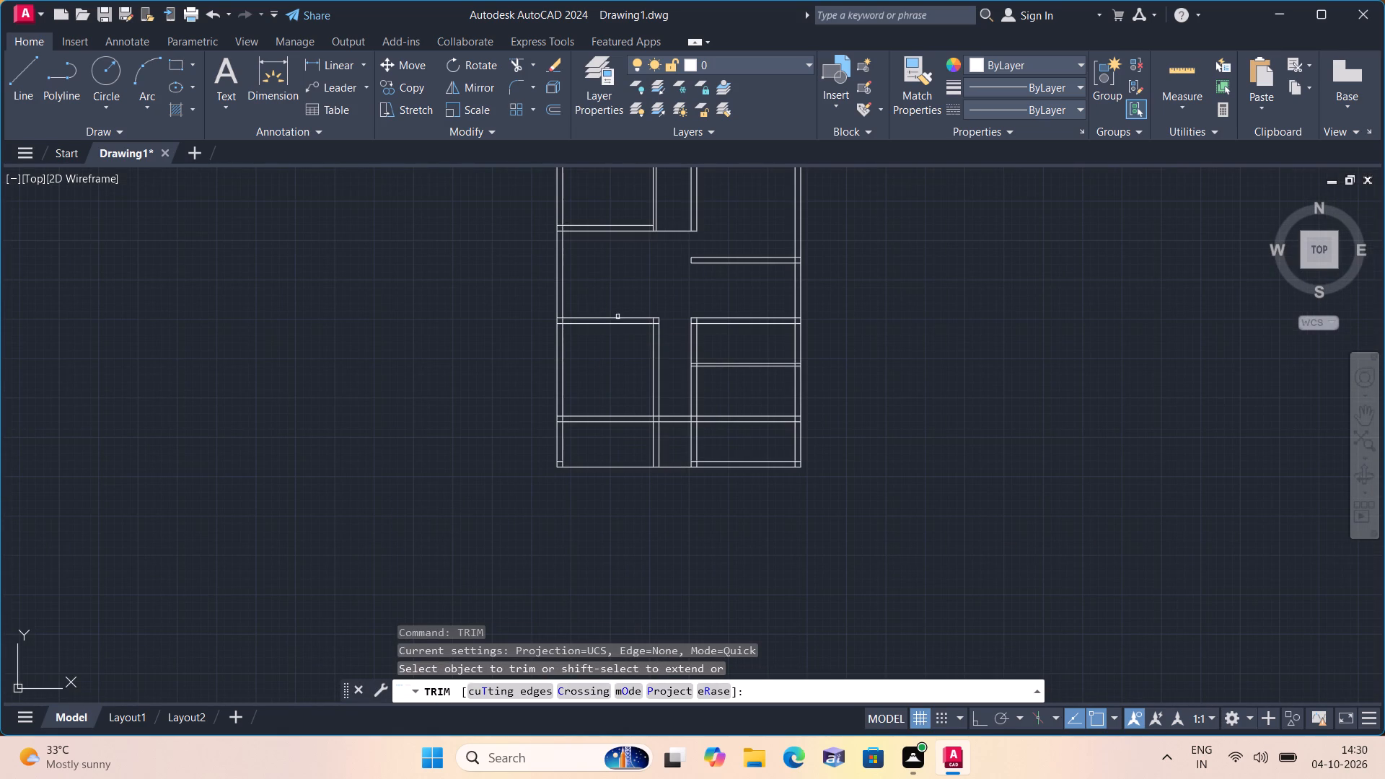
{"action": "left_click", "coordinate": [680, 396]}
{"action": "left_click", "coordinate": [678, 427]}
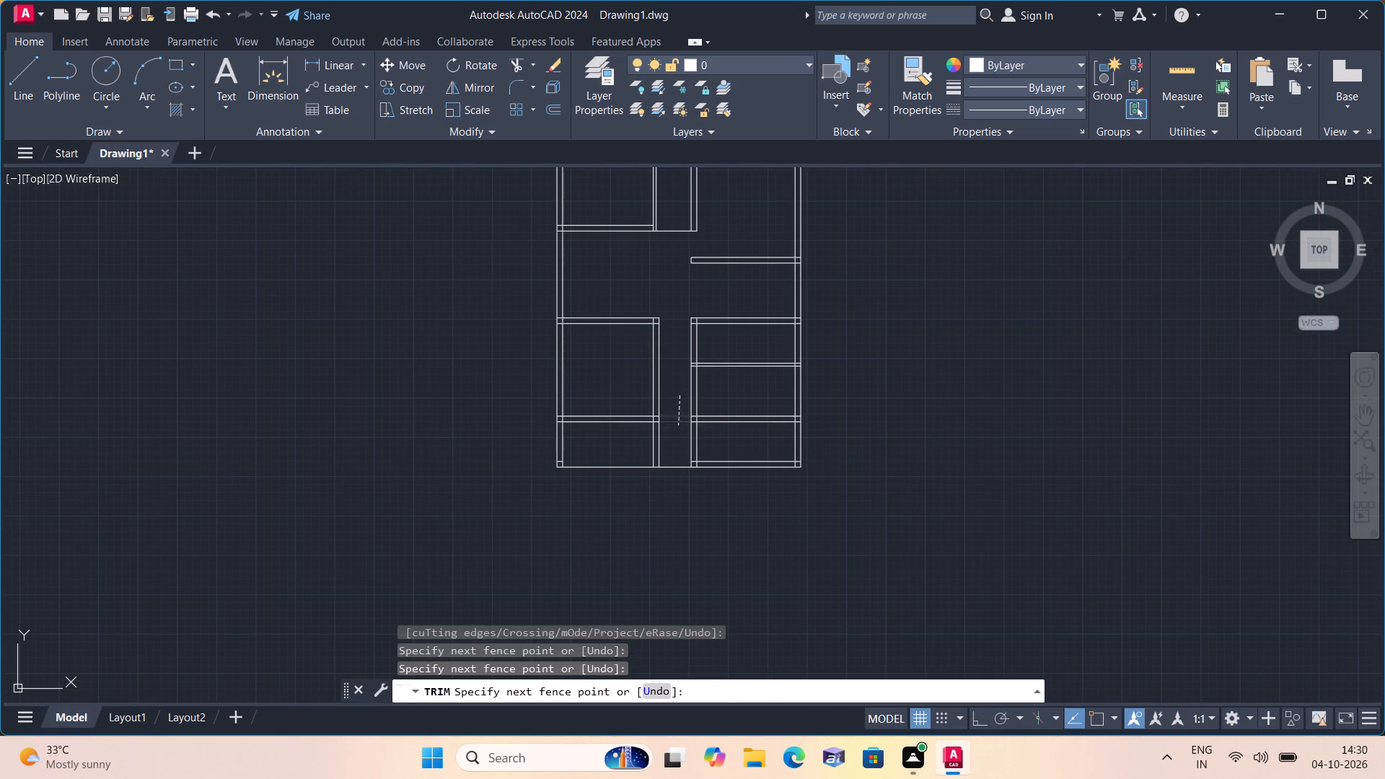
{"action": "left_click", "coordinate": [706, 405]}
{"action": "left_click", "coordinate": [731, 431]}
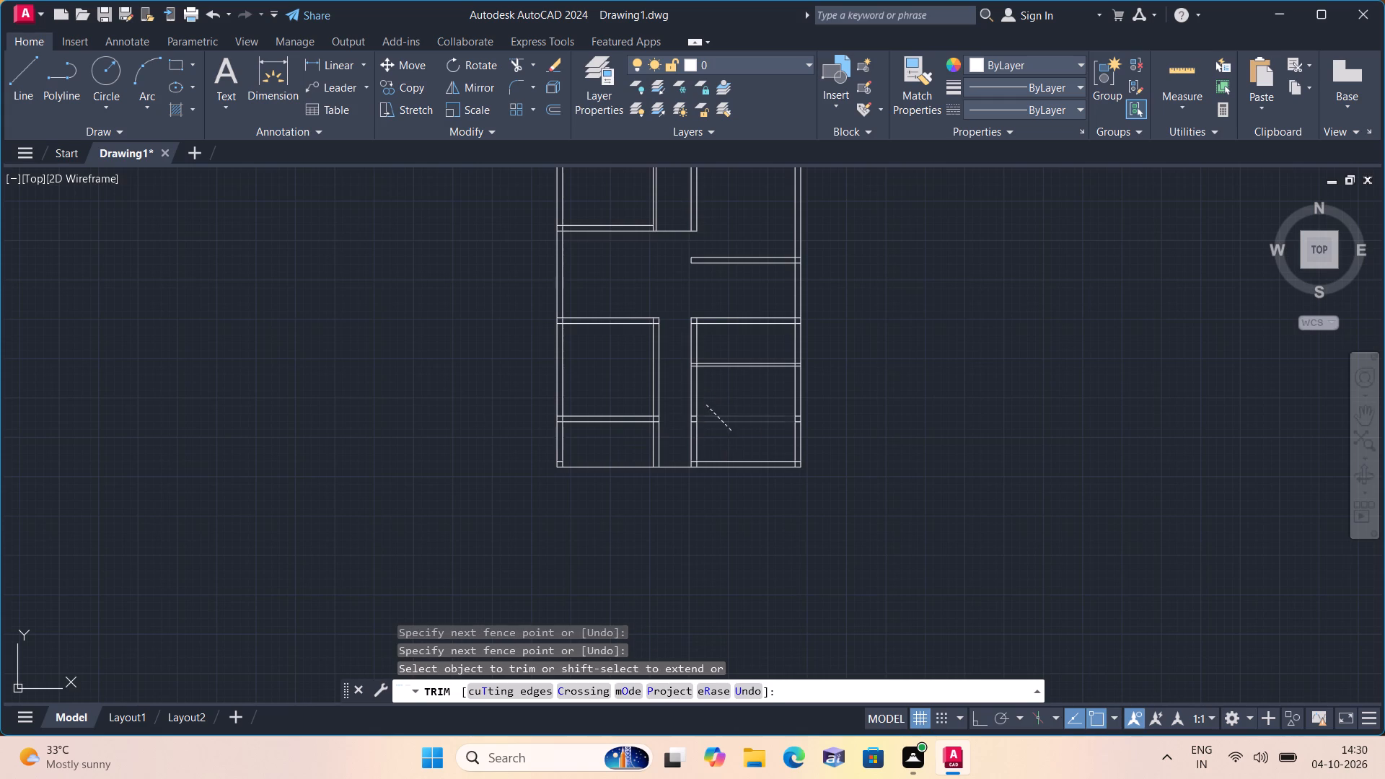
Trim the leftover stubs of the new horizontal wall inside both side walls of the lower right room.
{"action": "scroll", "coordinate": [708, 428], "scroll_direction": "up", "scroll_amount": 4}
{"action": "left_click", "coordinate": [641, 369]}
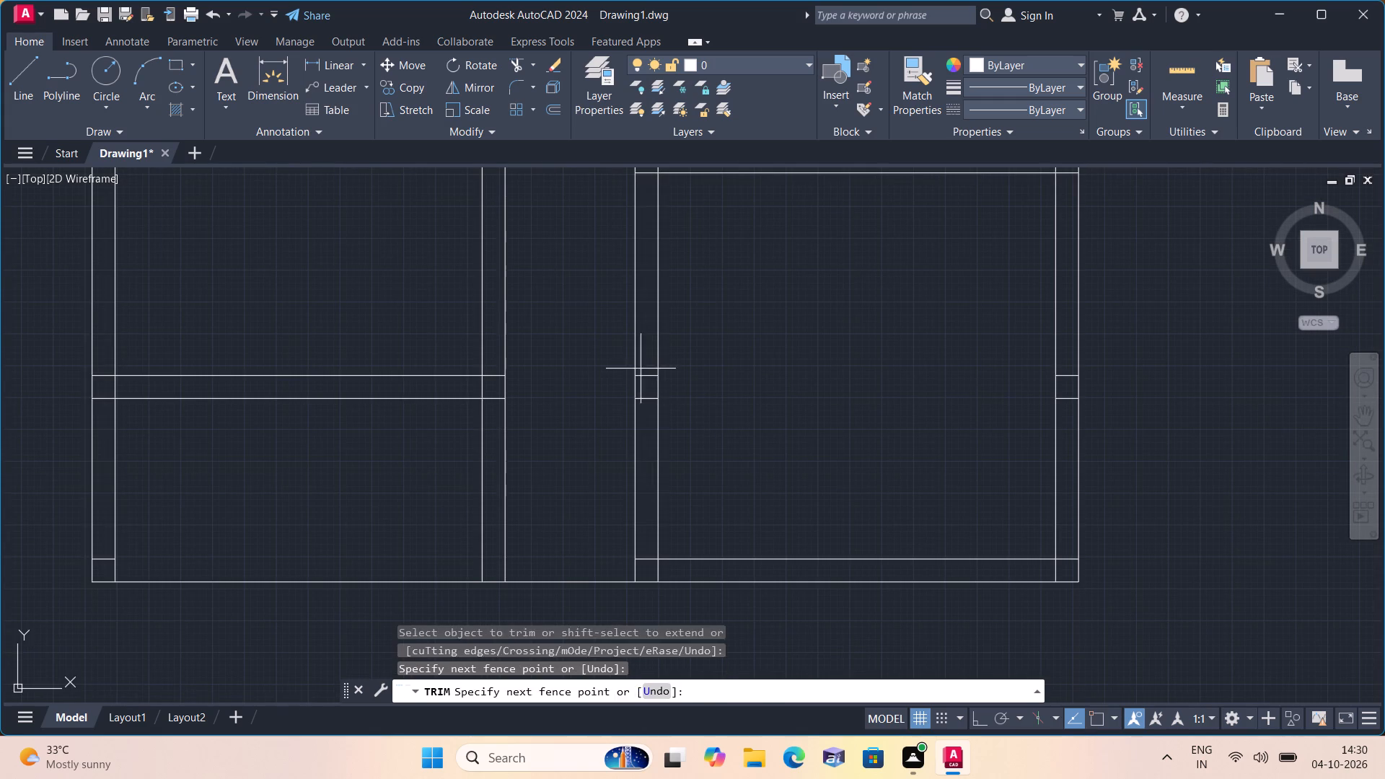
{"action": "left_click", "coordinate": [649, 405]}
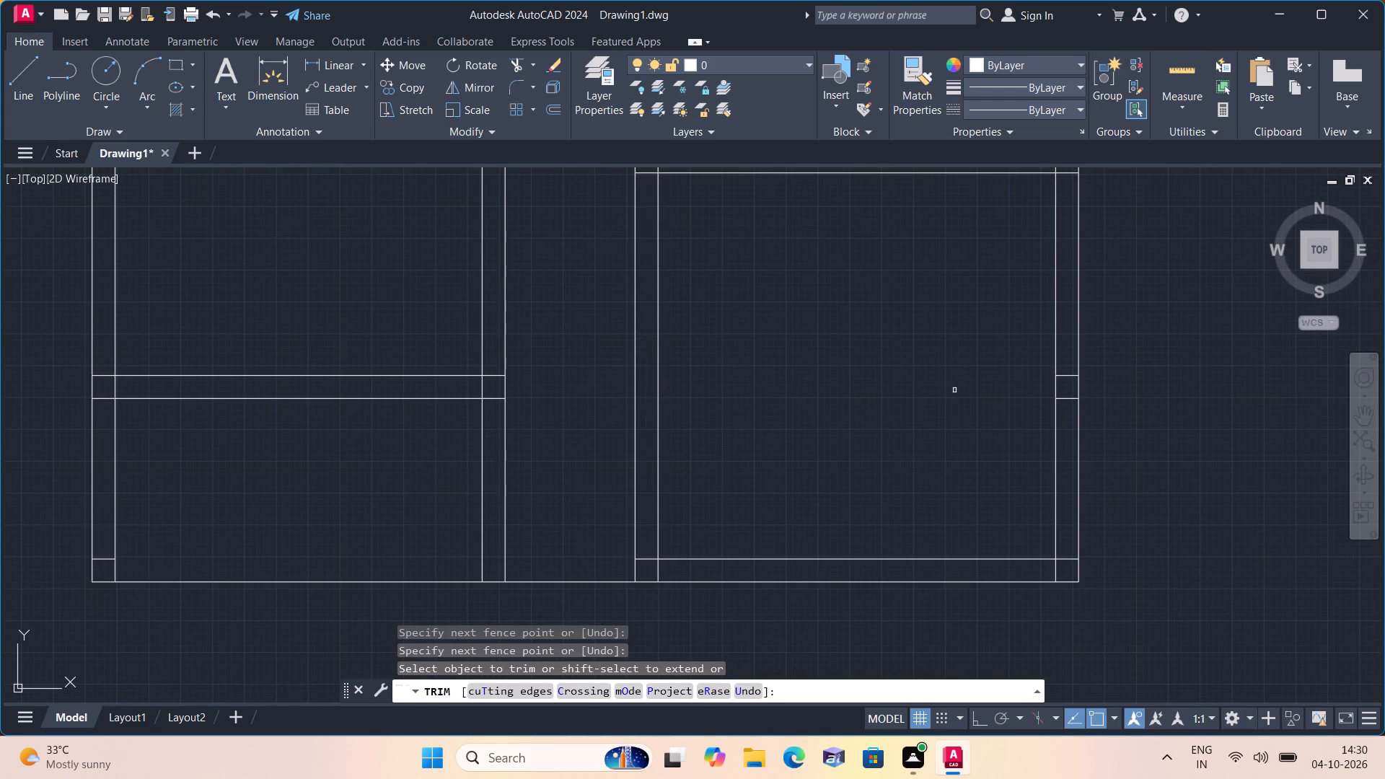
{"action": "left_click", "coordinate": [1061, 371]}
{"action": "left_click", "coordinate": [1071, 410]}
{"action": "scroll", "coordinate": [1068, 404], "scroll_direction": "down", "scroll_amount": 5}
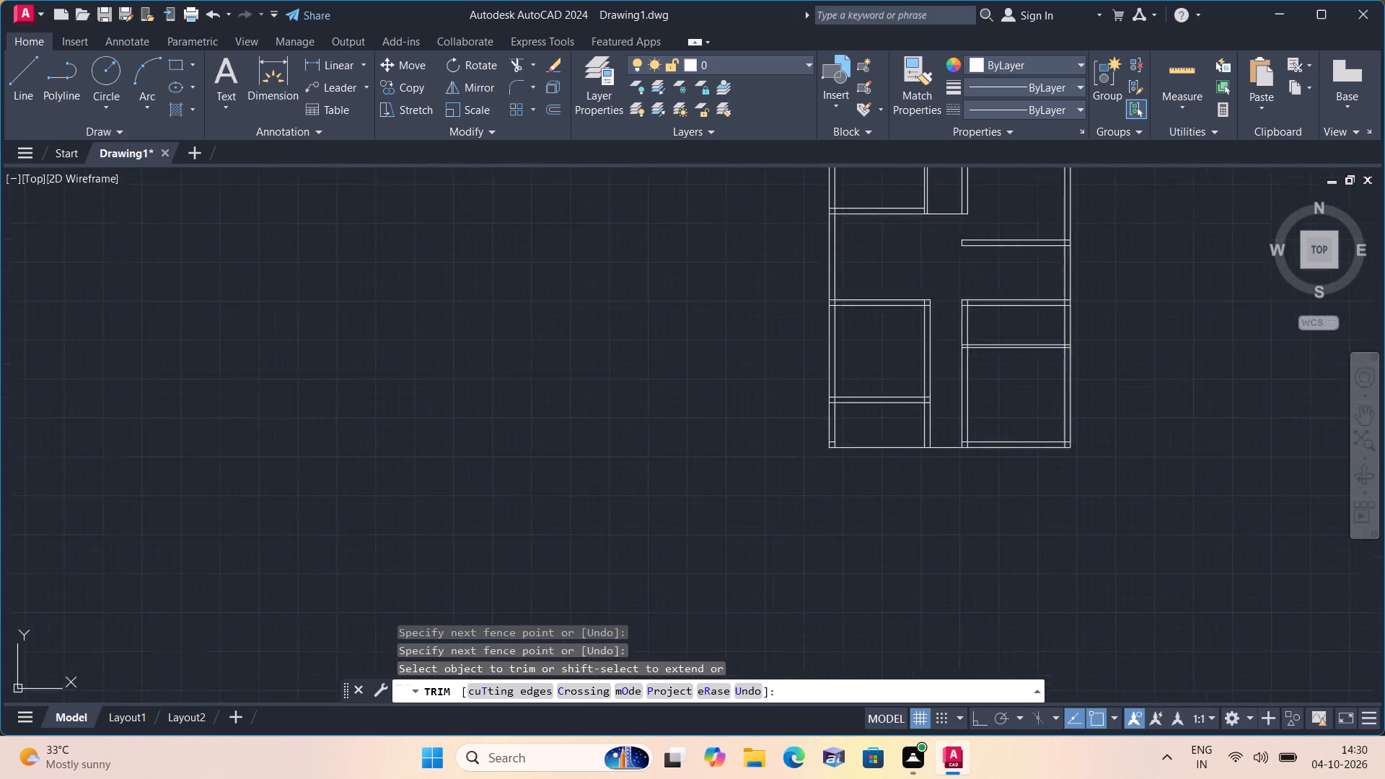
{"action": "key", "text": "Escape"}
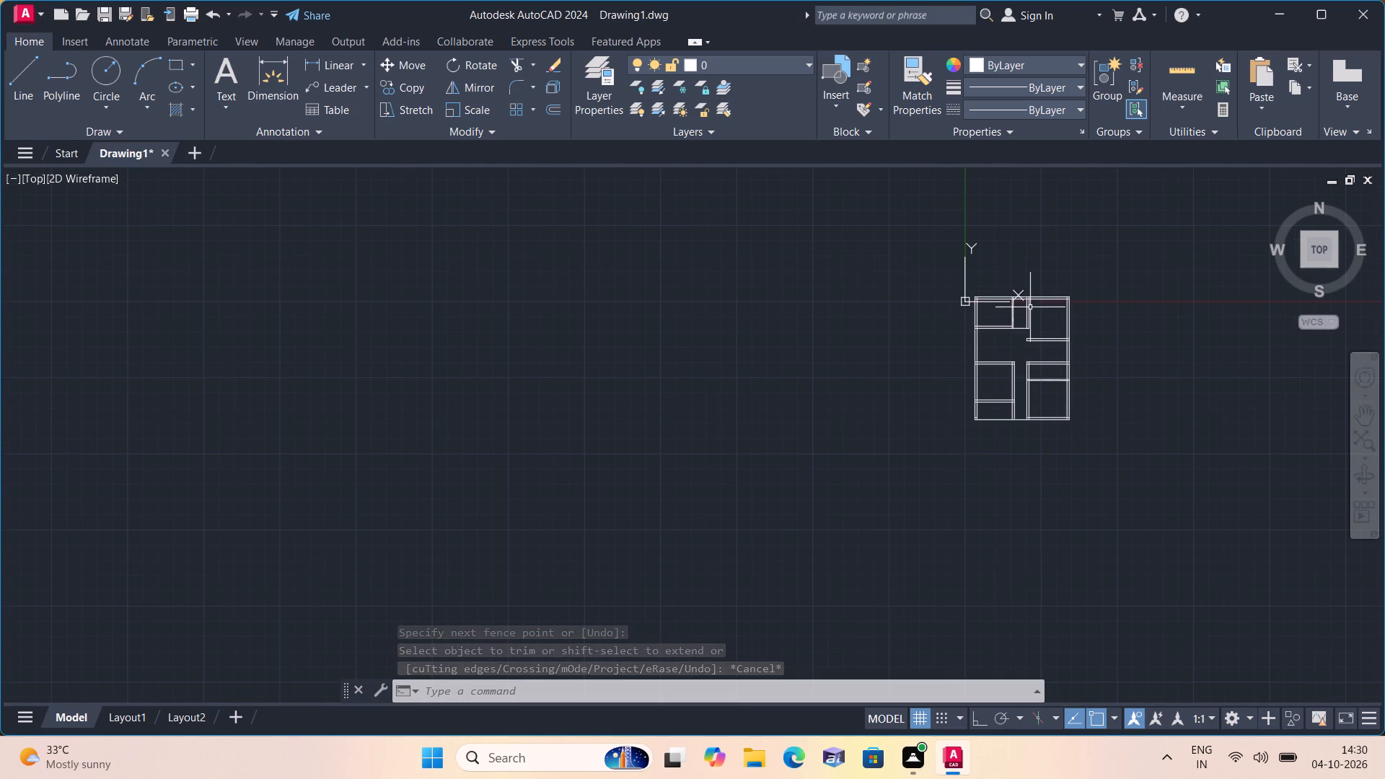
From the upper left room's top-left inner corner, draw a 6" line along the top wall, continuing with Ortho on across to its outer line.
{"action": "scroll", "coordinate": [1029, 298], "scroll_direction": "up", "scroll_amount": 2}
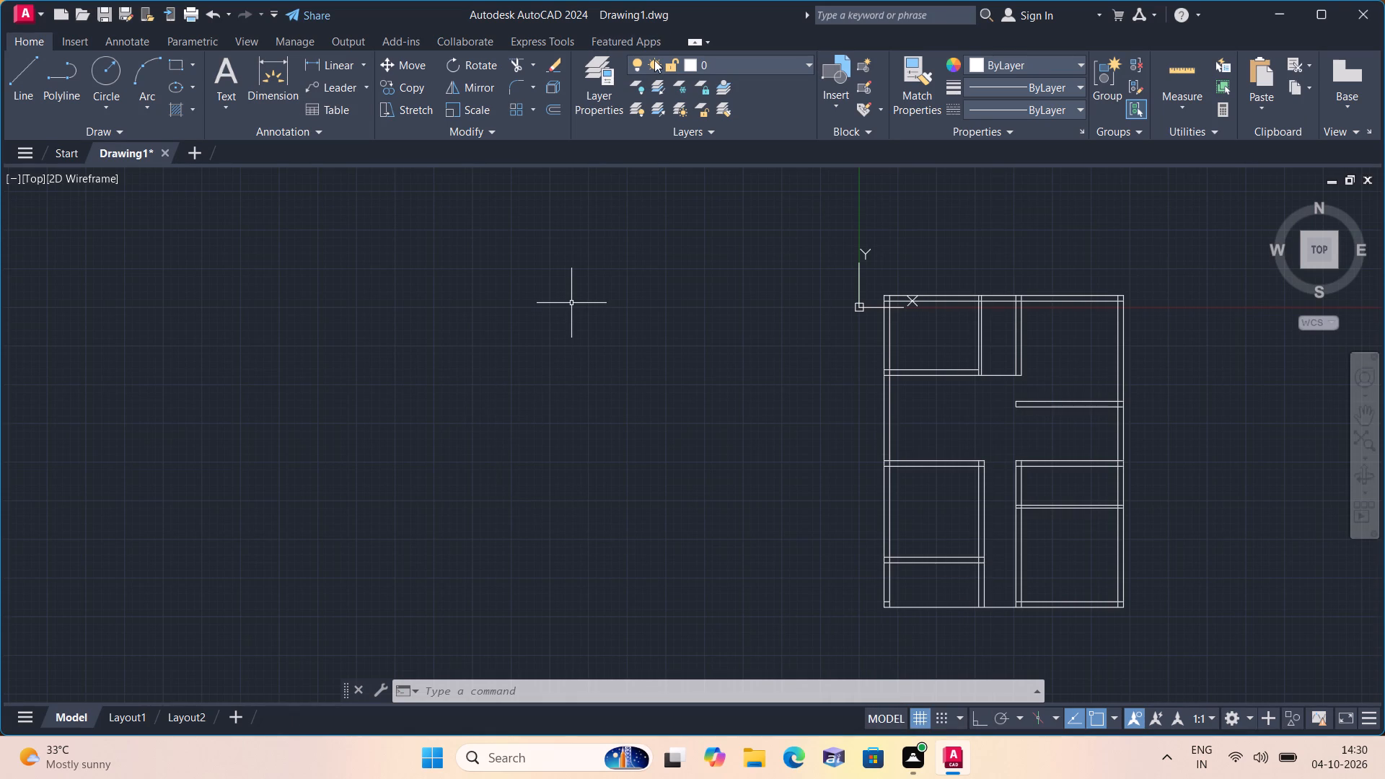
{"action": "scroll", "coordinate": [669, 25], "scroll_direction": "up", "scroll_amount": 3}
{"action": "scroll", "coordinate": [868, 340], "scroll_direction": "up", "scroll_amount": 3}
{"action": "middle_click_drag", "start_coordinate": [866, 273], "coordinate": [589, 591]}
{"action": "scroll", "coordinate": [697, 530], "scroll_direction": "up", "scroll_amount": 1}
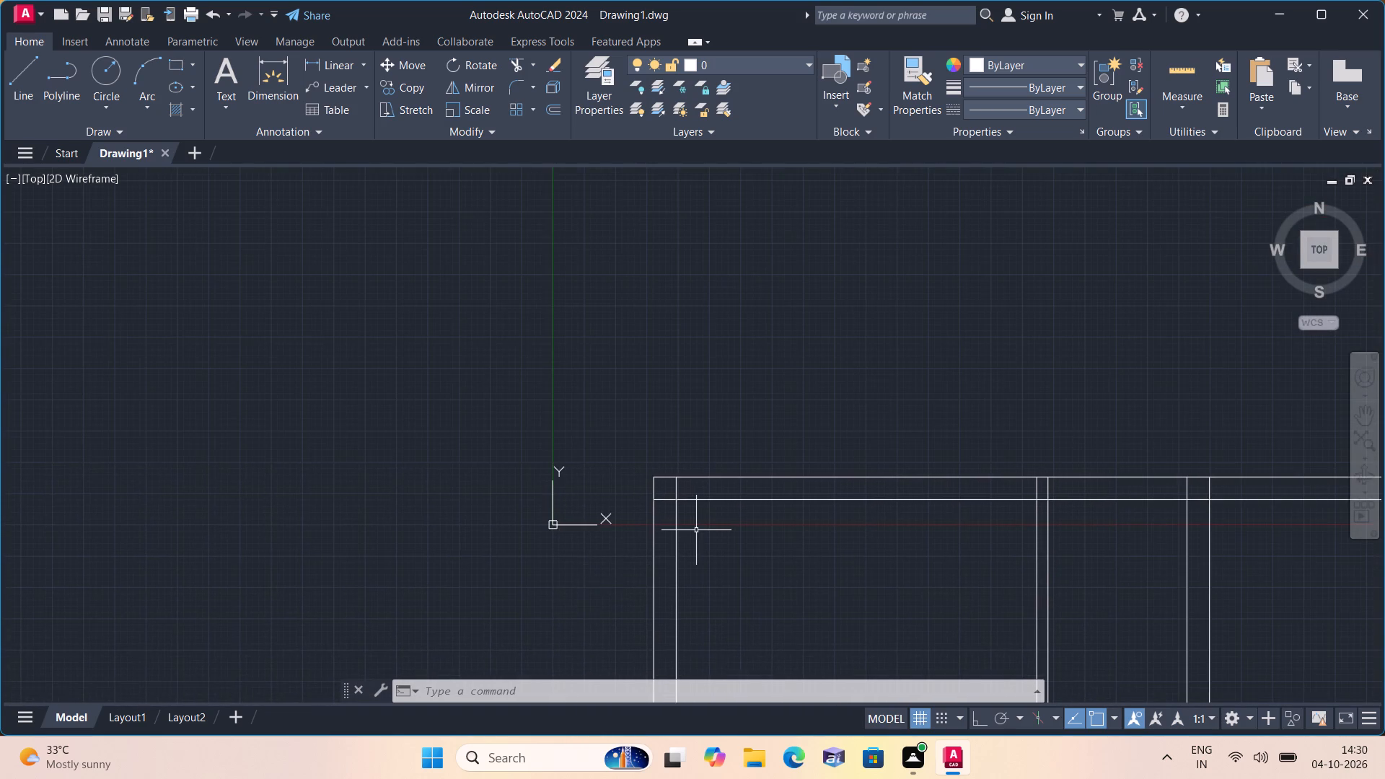
{"action": "scroll", "coordinate": [705, 529], "scroll_direction": "up", "scroll_amount": 1}
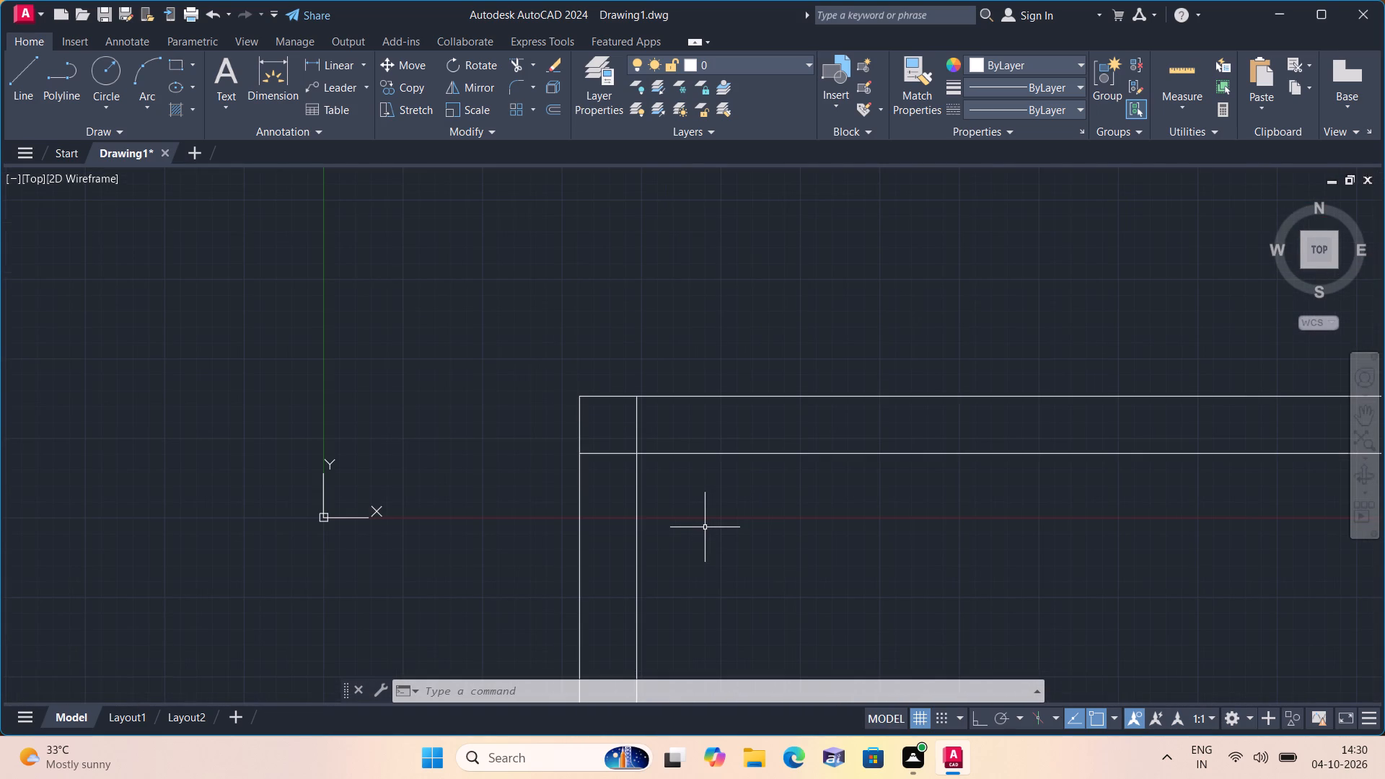
{"action": "type", "text": "l"}
{"action": "key", "text": "space"}
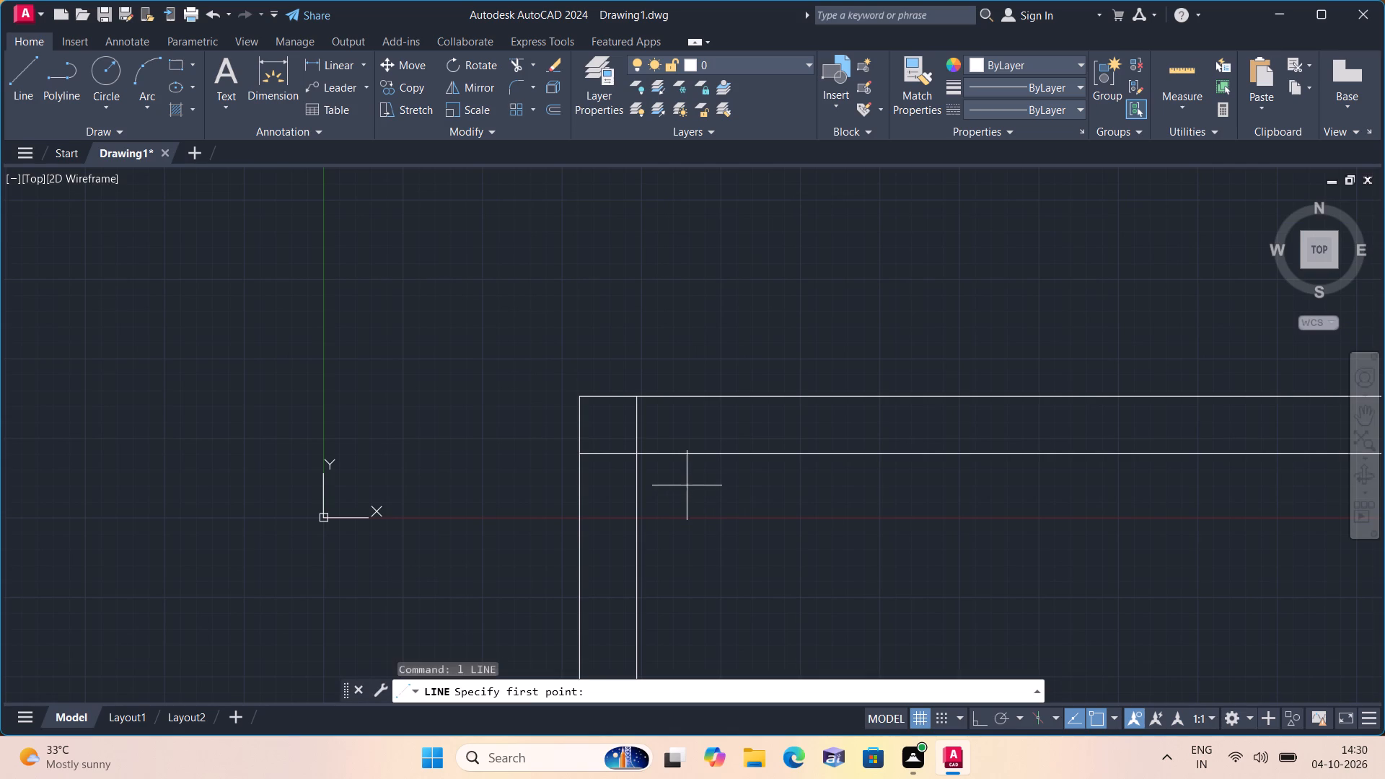
{"action": "left_click", "coordinate": [638, 452]}
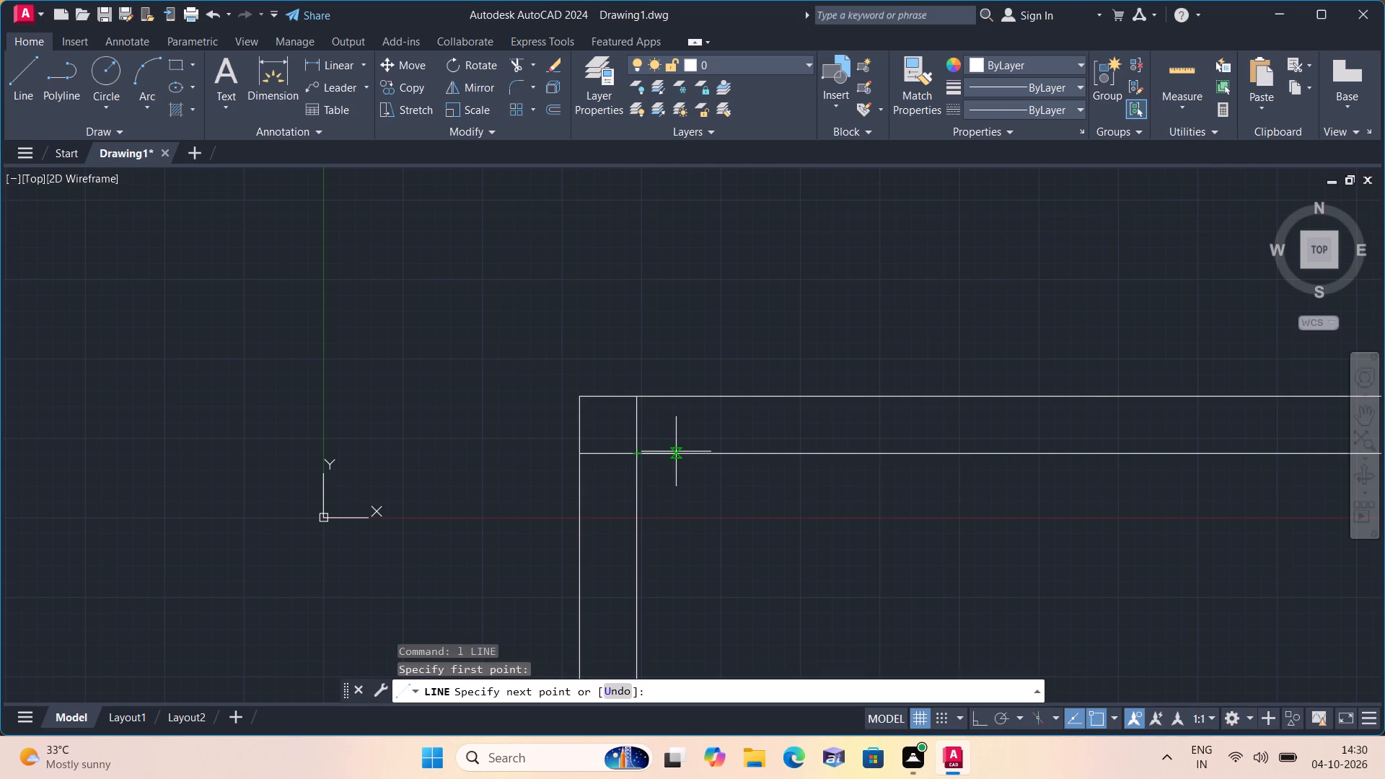
{"action": "key", "text": "6"}
{"action": "type", "text": "\""}
{"action": "key", "text": "space"}
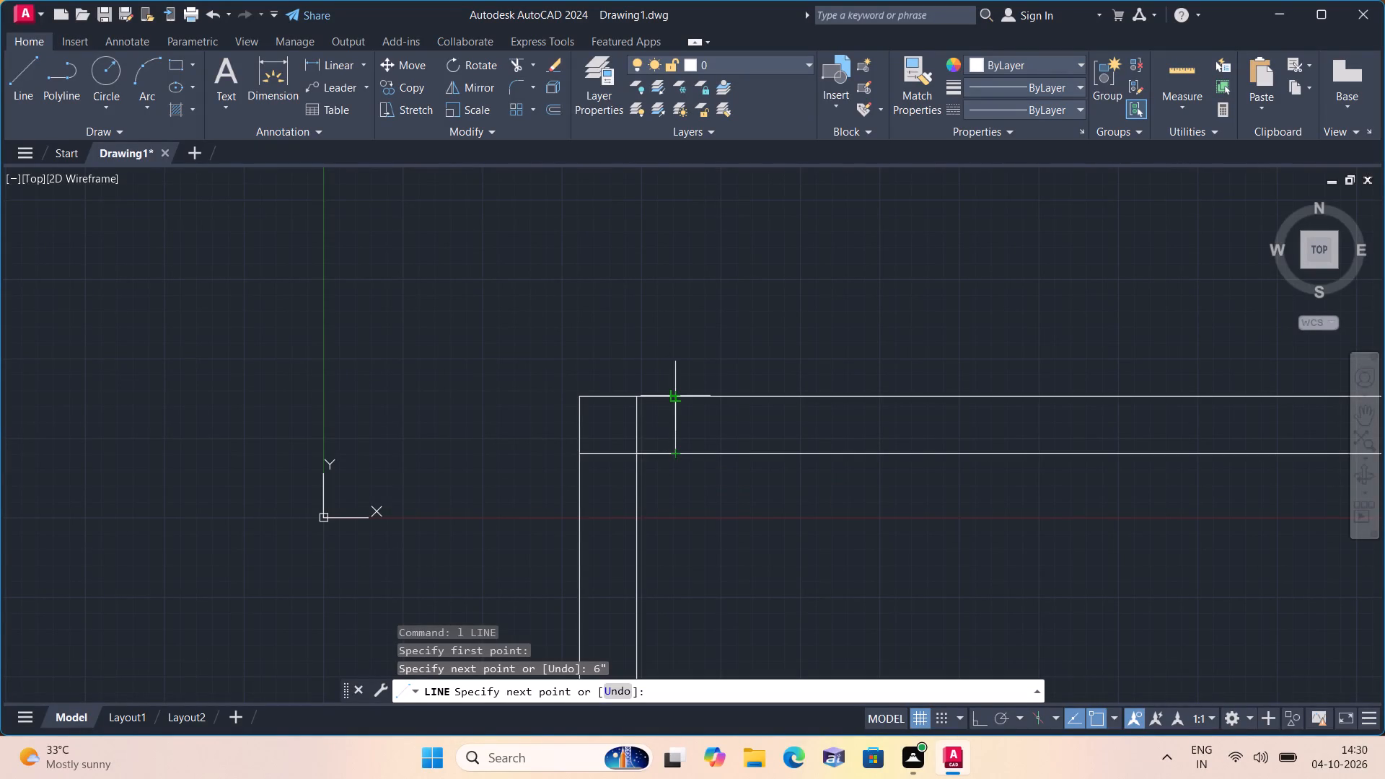
{"action": "key", "text": "F8"}
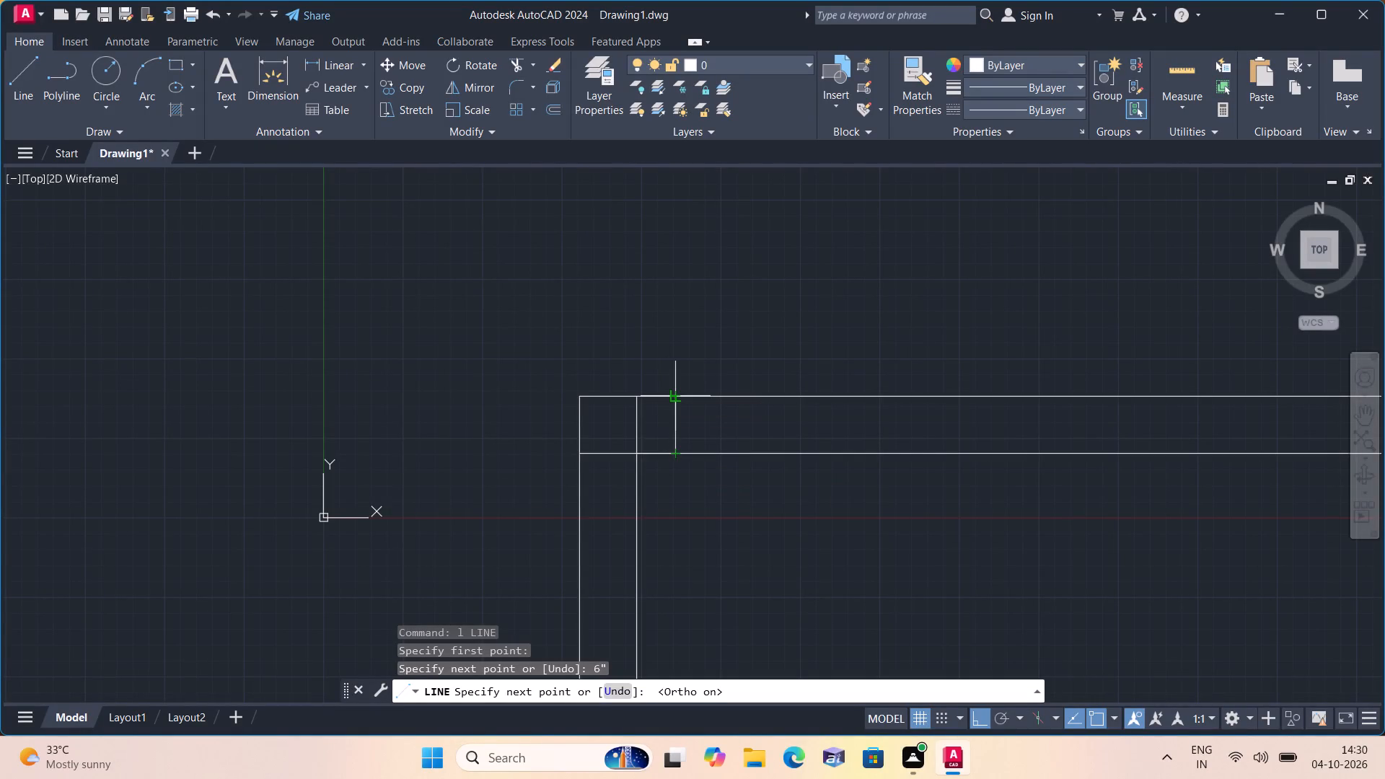
{"action": "left_click", "coordinate": [671, 392]}
{"action": "key", "text": "space"}
Delete the 6" guide segment along the top wall's inner line, keeping the short line across the wall.
{"action": "left_click", "coordinate": [637, 418]}
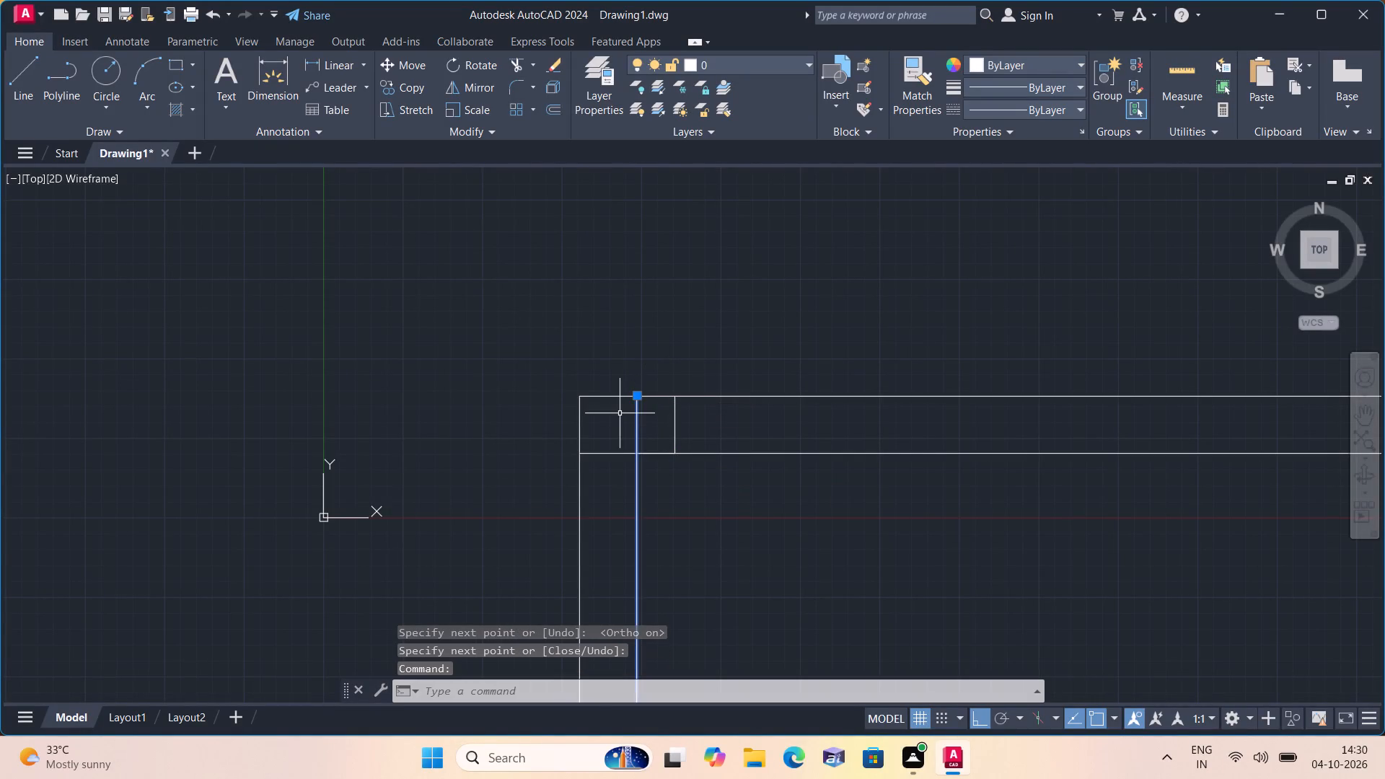
{"action": "key", "text": "Escape"}
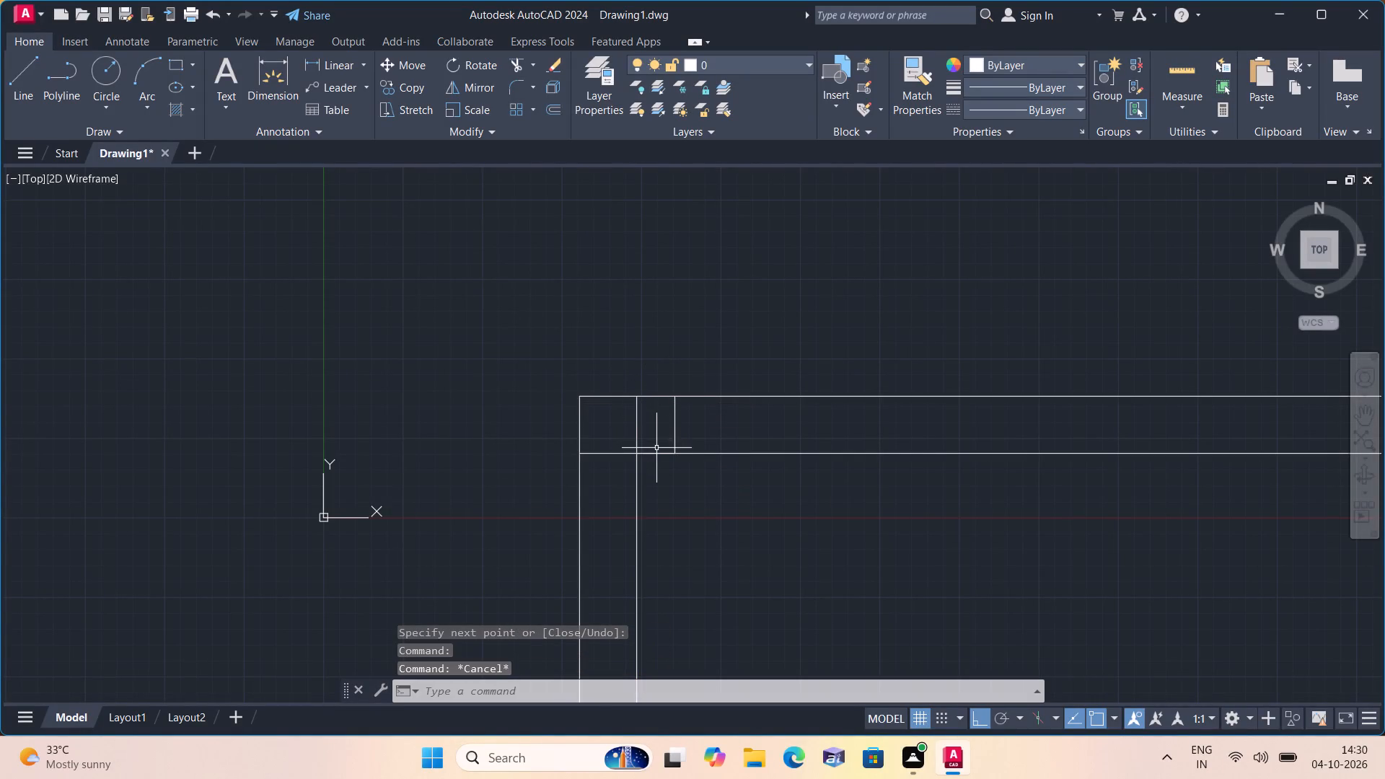
{"action": "left_click", "coordinate": [657, 454]}
{"action": "key", "text": "Delete"}
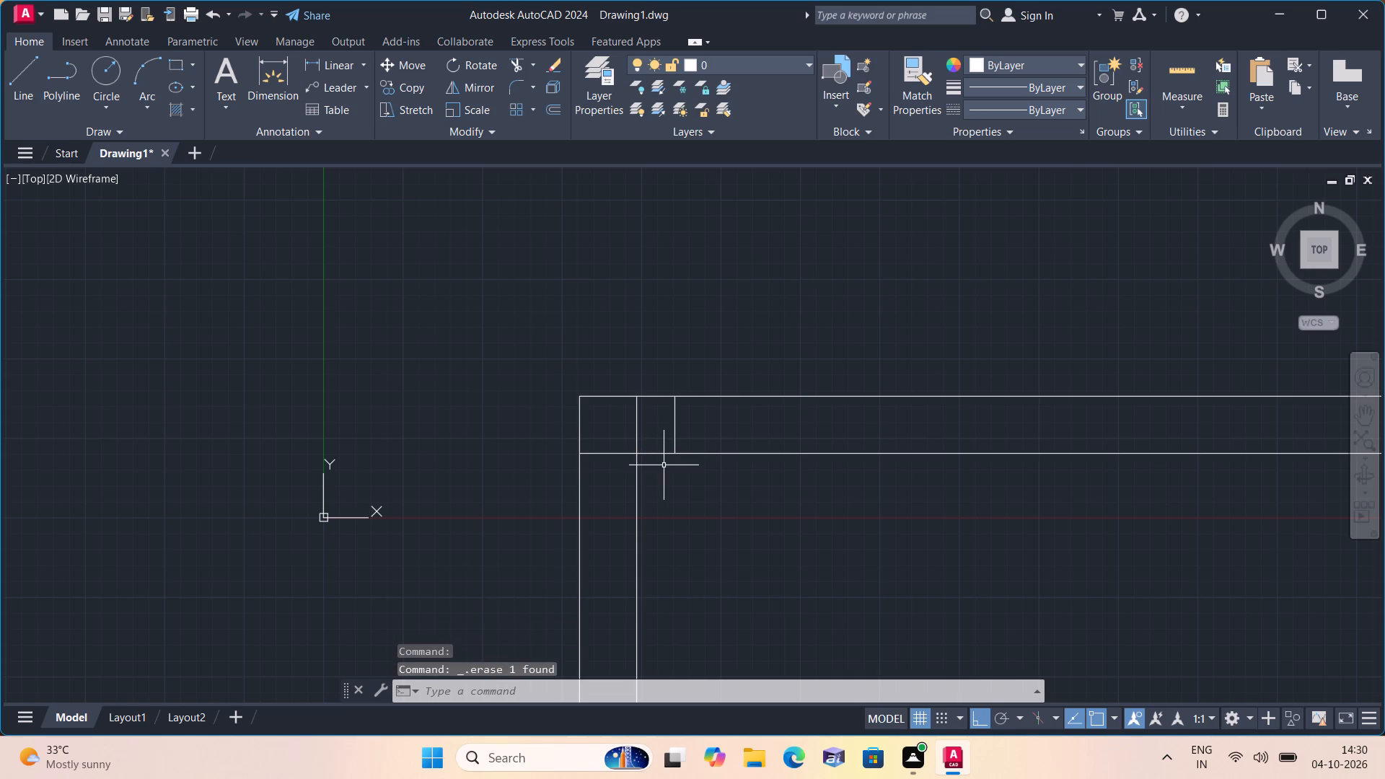
Trim the left wall's inner line where it crosses the top wall at the upper left corner.
{"action": "type", "text": "trim"}
{"action": "key", "text": "space"}
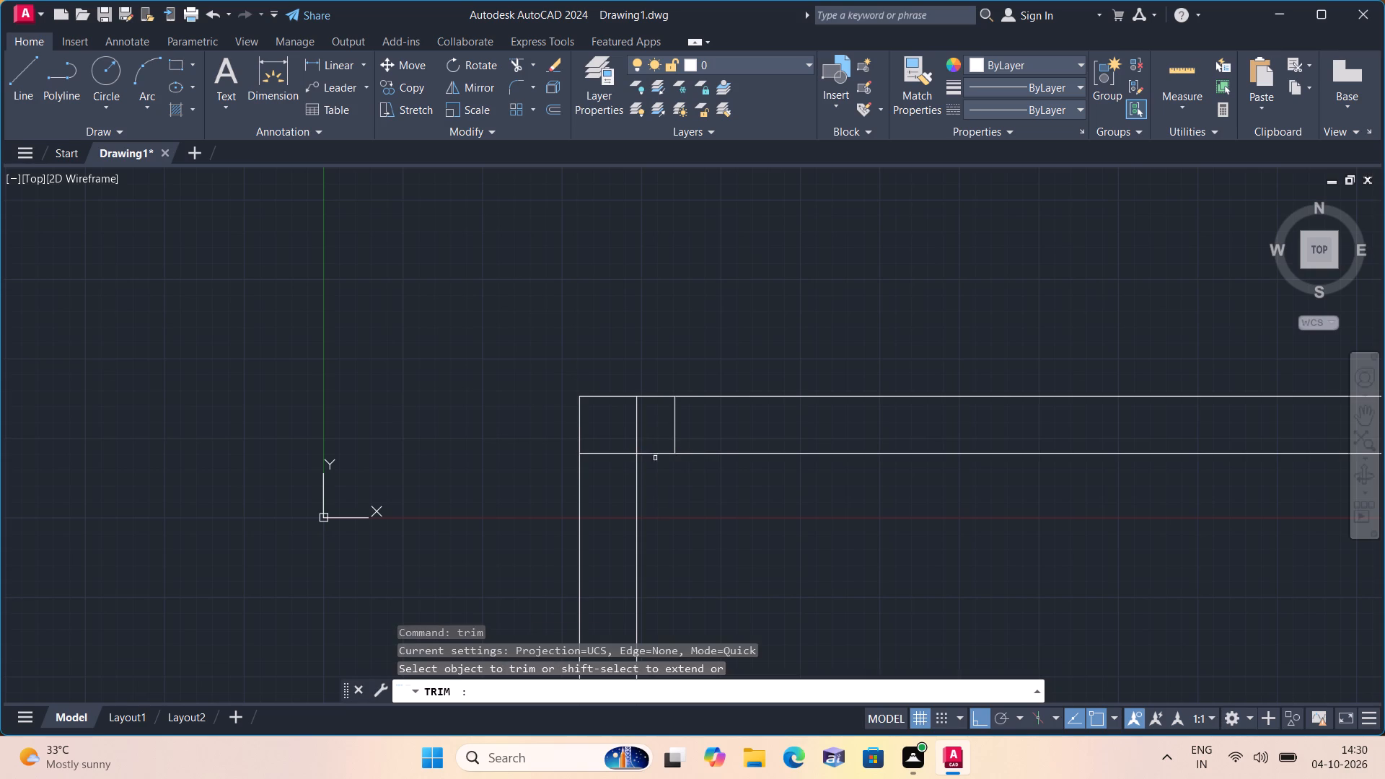
{"action": "left_click", "coordinate": [637, 430]}
{"action": "left_click", "coordinate": [634, 425]}
{"action": "left_click", "coordinate": [634, 425]}
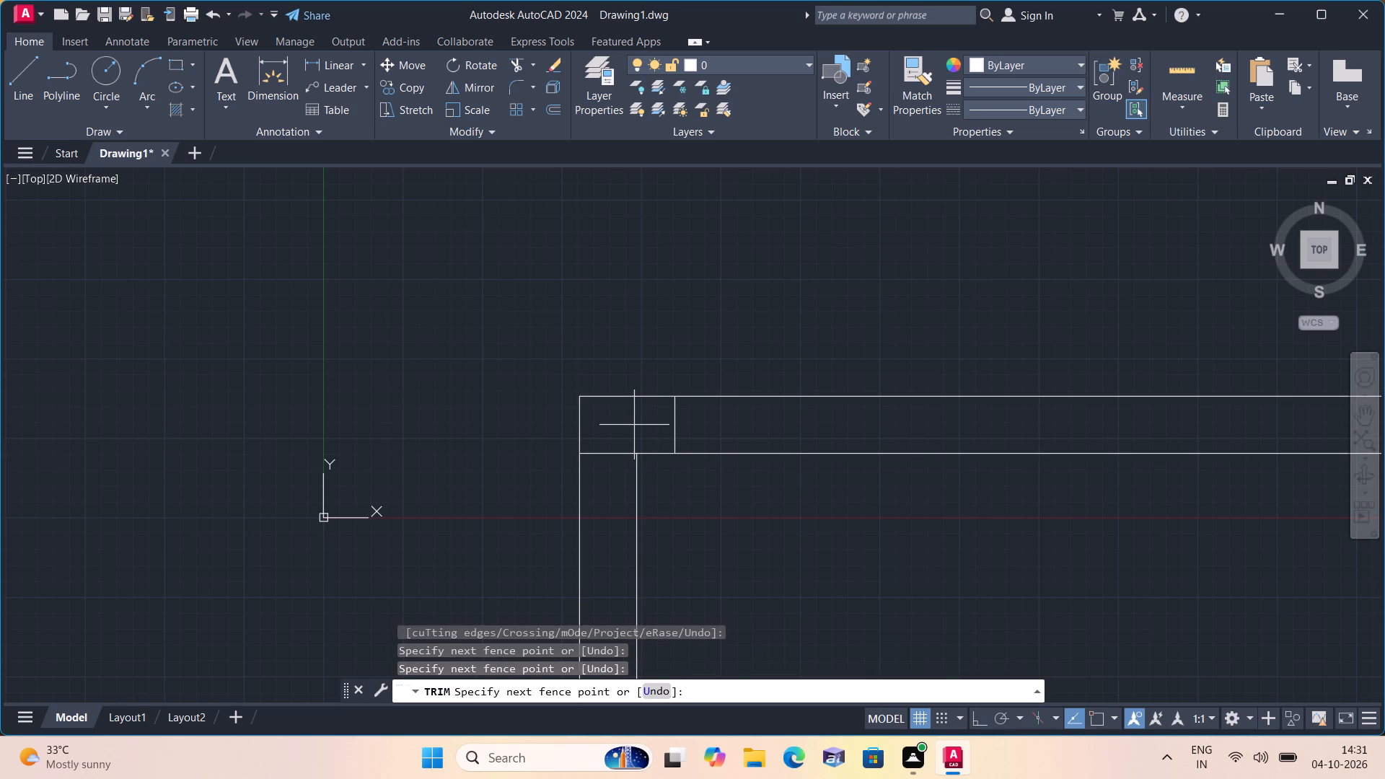
{"action": "key", "text": "Escape"}
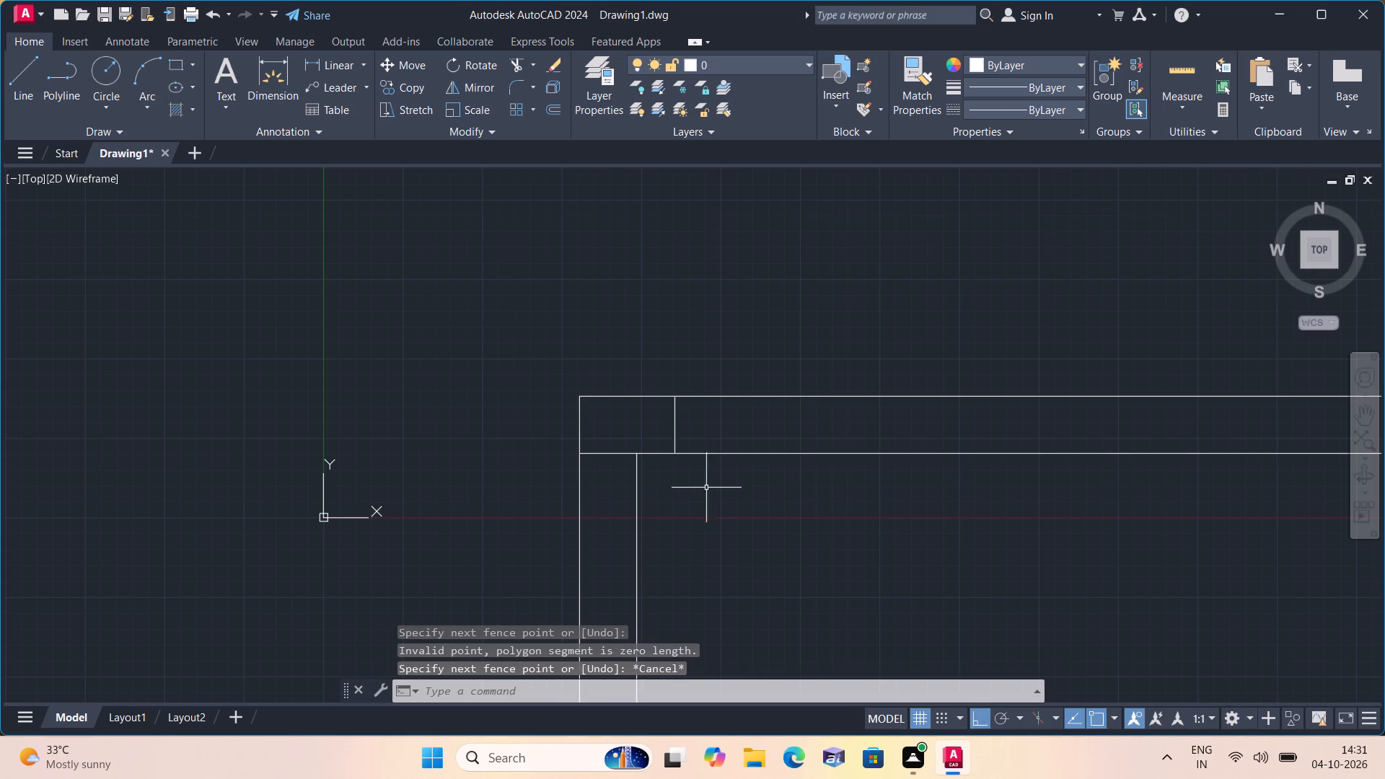
From the upper left room's bottom-left inner corner, draw a 6" line along the bottom wall, continuing across the wall to its outer line.
{"action": "scroll", "coordinate": [692, 490], "scroll_direction": "down", "scroll_amount": 1}
{"action": "middle_click_drag", "start_coordinate": [706, 537], "coordinate": [638, 335]}
{"action": "scroll", "coordinate": [704, 536], "scroll_direction": "down", "scroll_amount": 1}
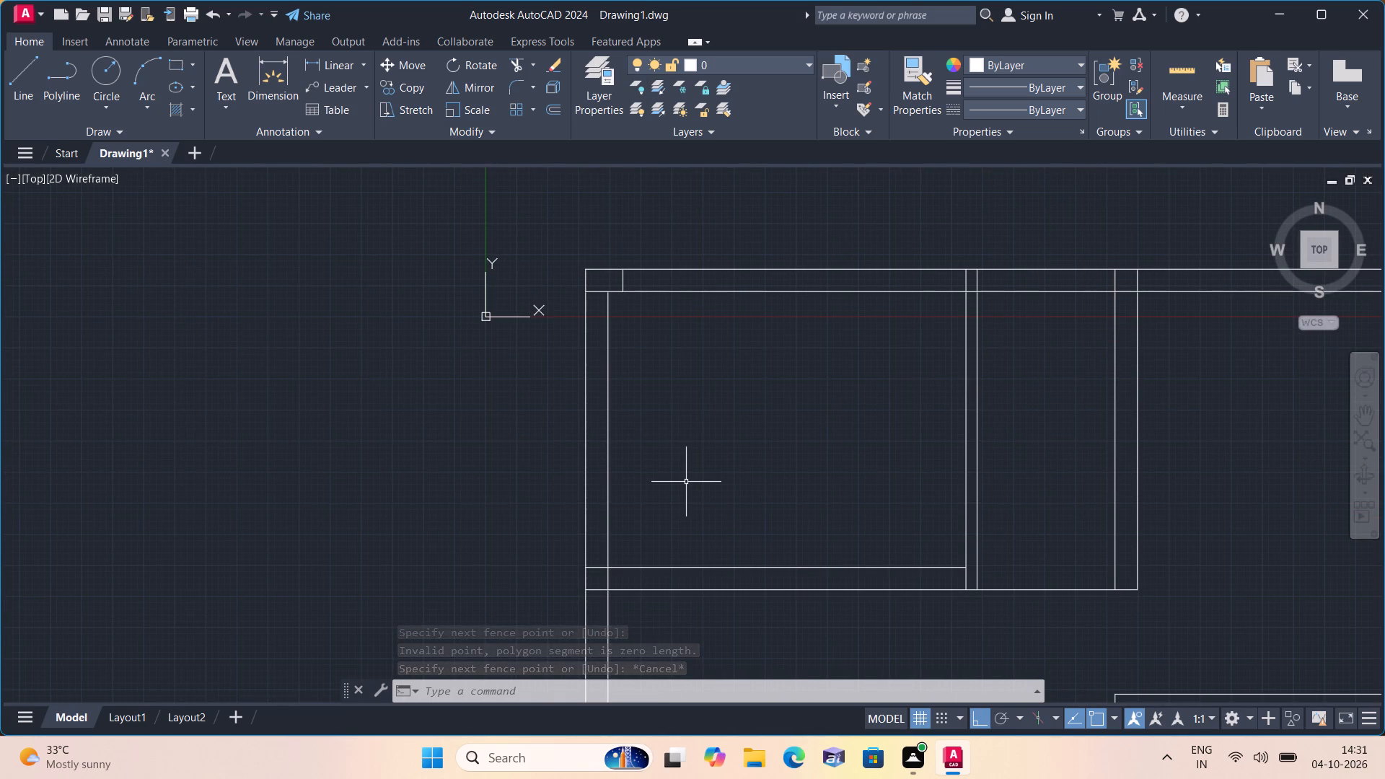
{"action": "scroll", "coordinate": [686, 482], "scroll_direction": "down", "scroll_amount": 1}
{"action": "scroll", "coordinate": [686, 482], "scroll_direction": "up", "scroll_amount": 2}
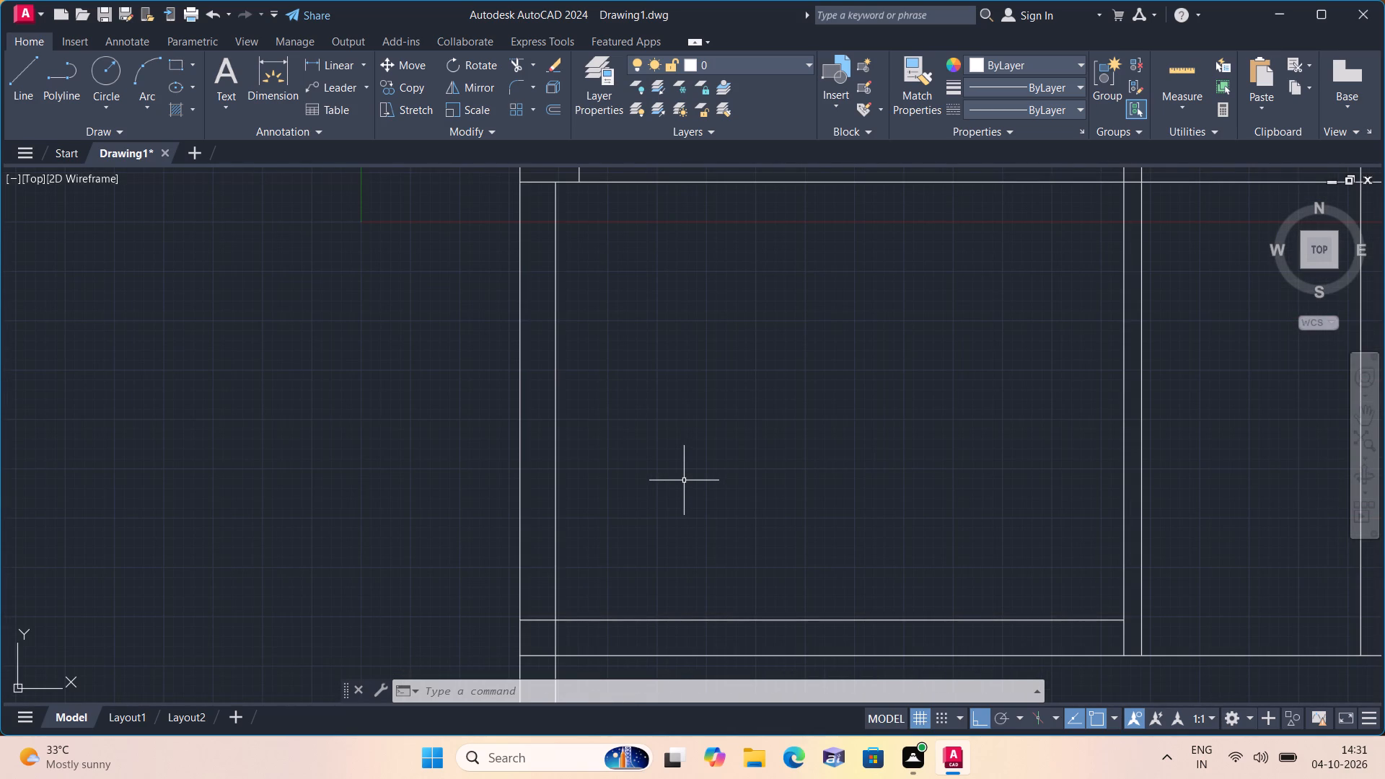
{"action": "middle_click_drag", "start_coordinate": [675, 492], "coordinate": [653, 451]}
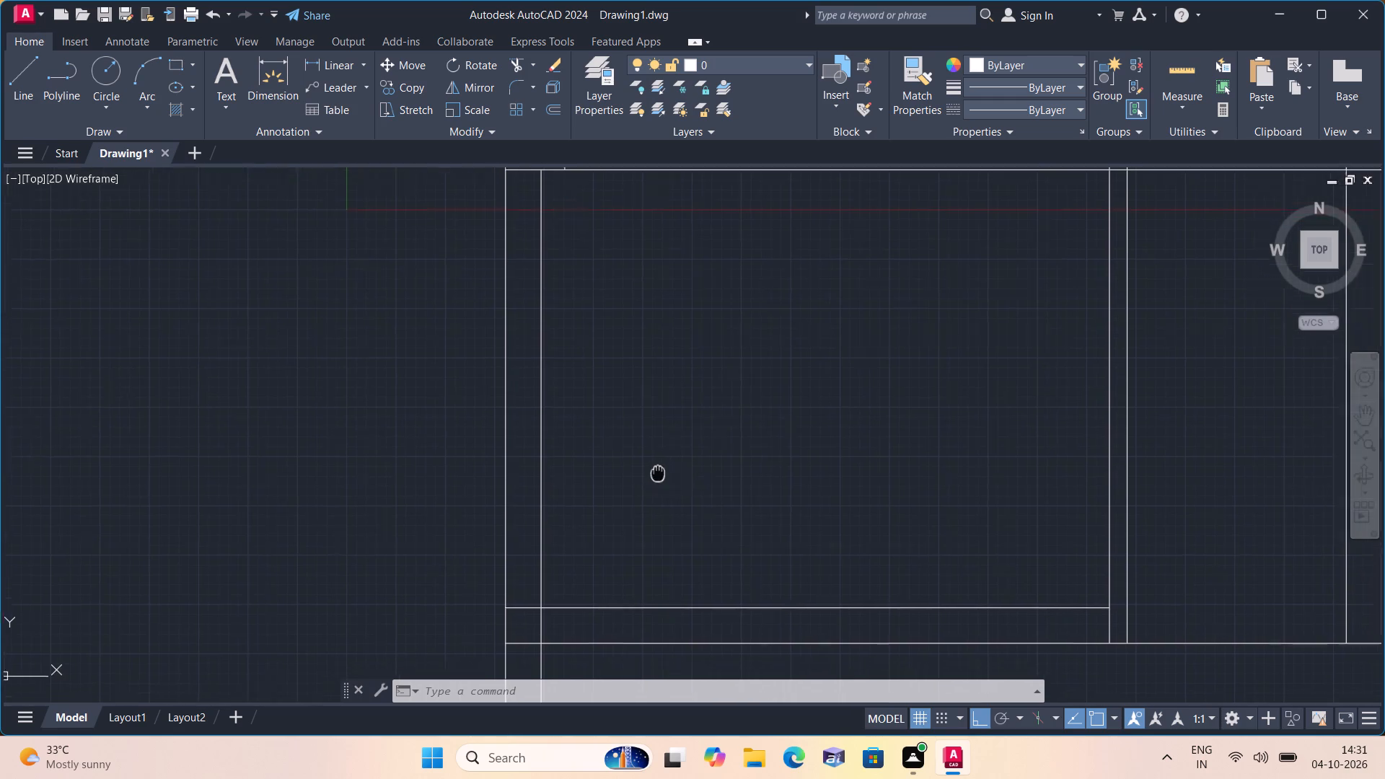
{"action": "middle_click_drag", "start_coordinate": [653, 451], "coordinate": [647, 395]}
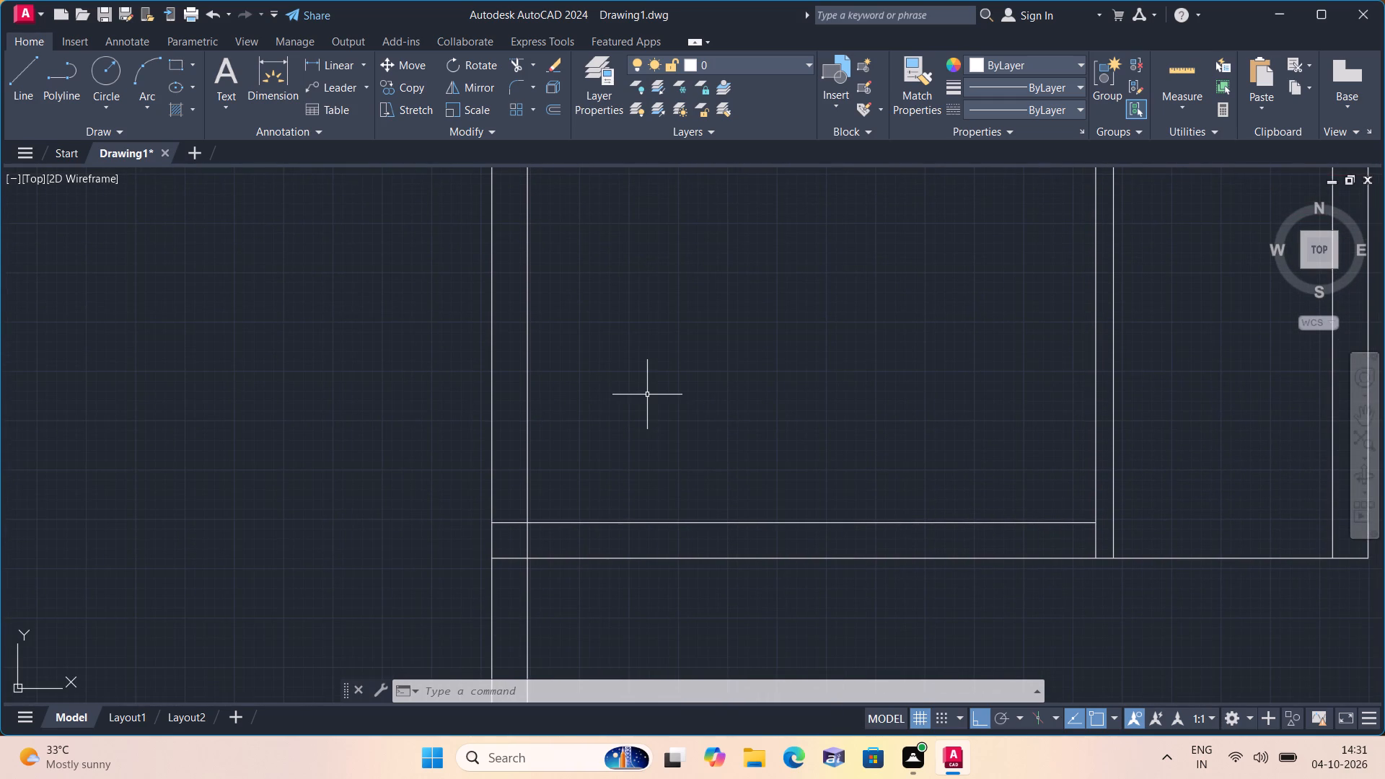
{"action": "middle_click_drag", "start_coordinate": [635, 483], "coordinate": [620, 366]}
{"action": "scroll", "coordinate": [620, 366], "scroll_direction": "down", "scroll_amount": 2}
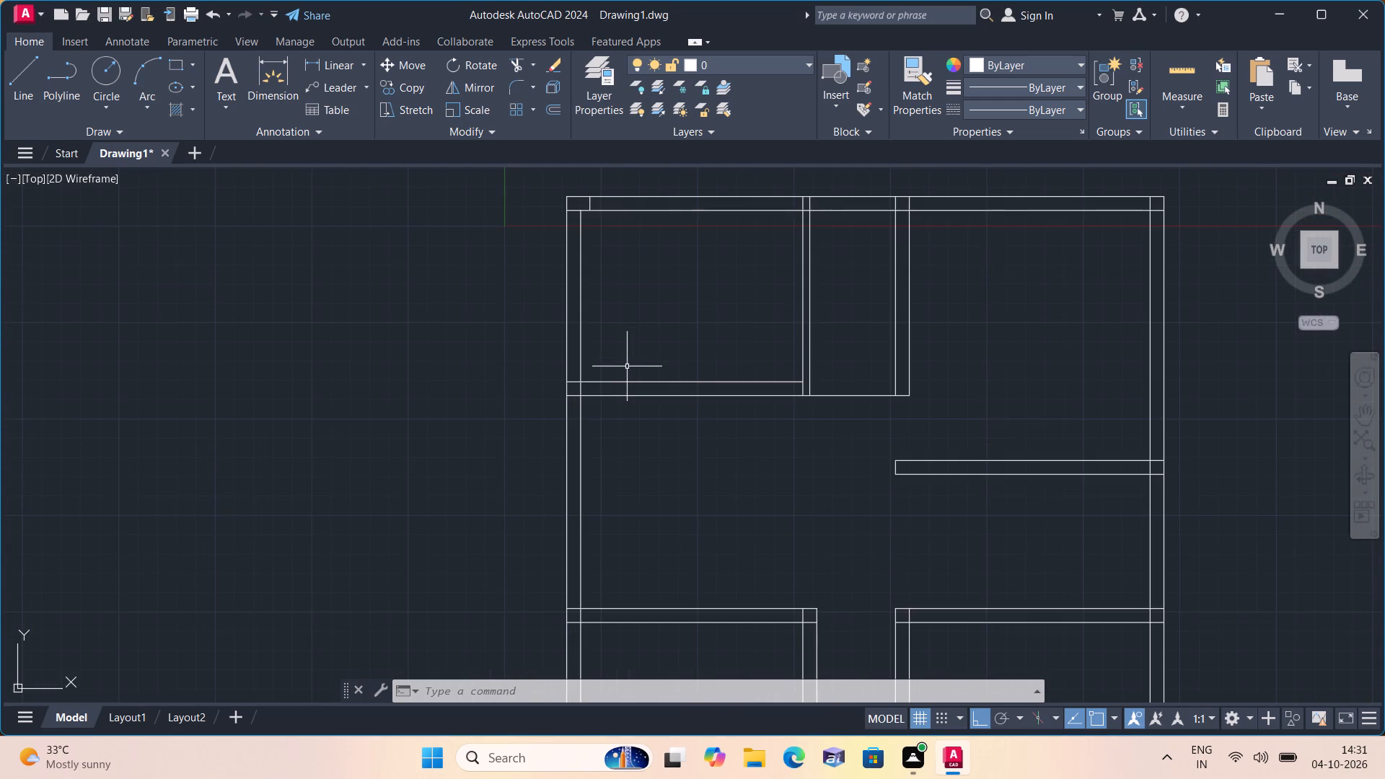
{"action": "key", "text": "l"}
{"action": "key", "text": "space"}
{"action": "middle_click_drag", "start_coordinate": [617, 352], "coordinate": [625, 363]}
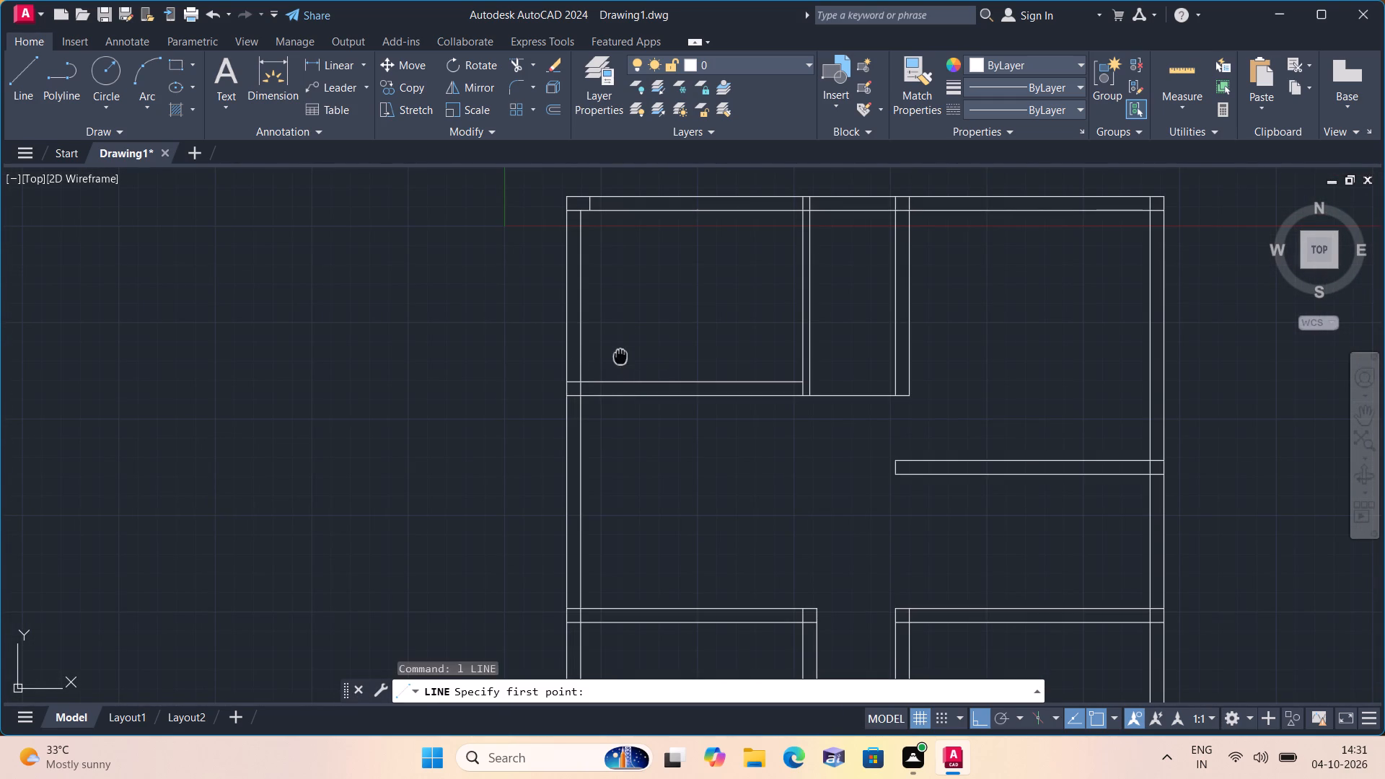
{"action": "middle_click_drag", "start_coordinate": [625, 363], "coordinate": [672, 421]}
{"action": "scroll", "coordinate": [617, 485], "scroll_direction": "up", "scroll_amount": 2}
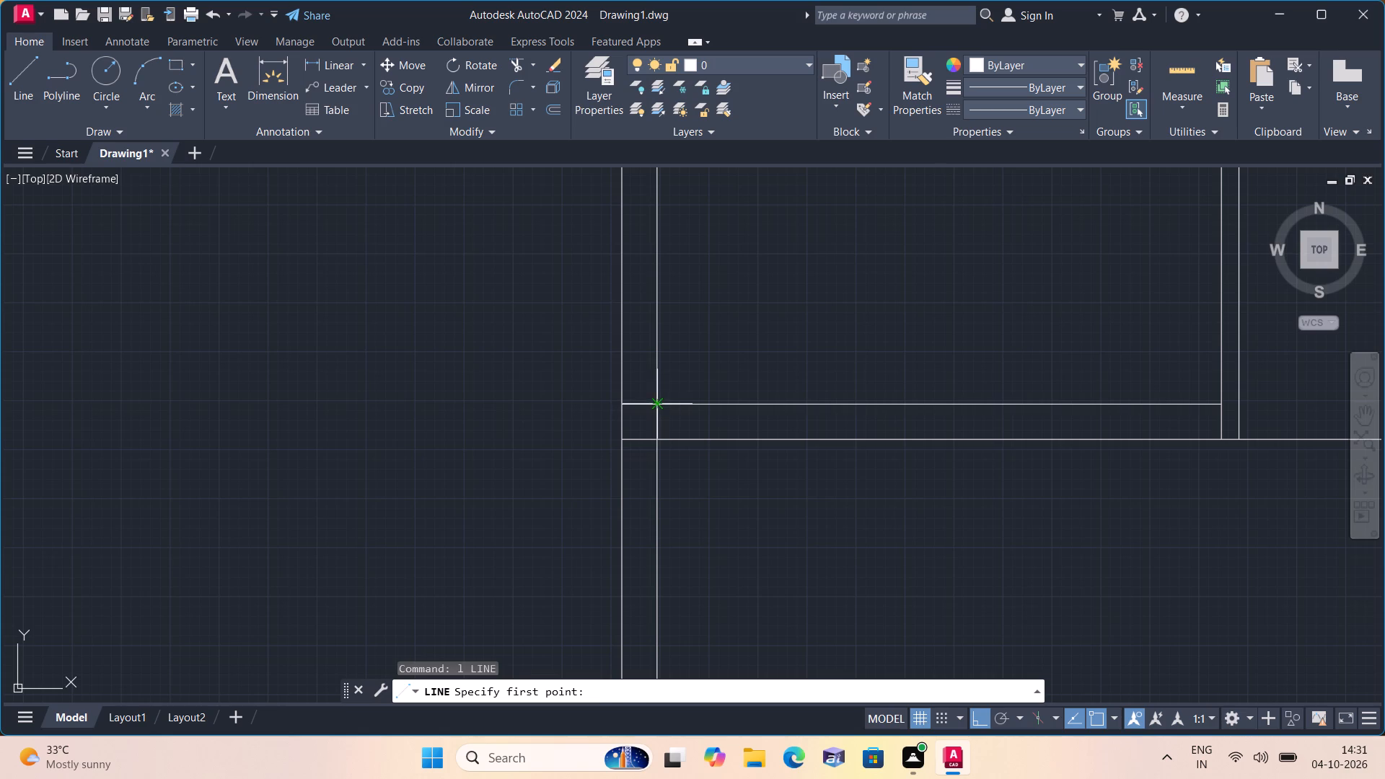
{"action": "left_click", "coordinate": [656, 401]}
{"action": "type", "text": "6\""}
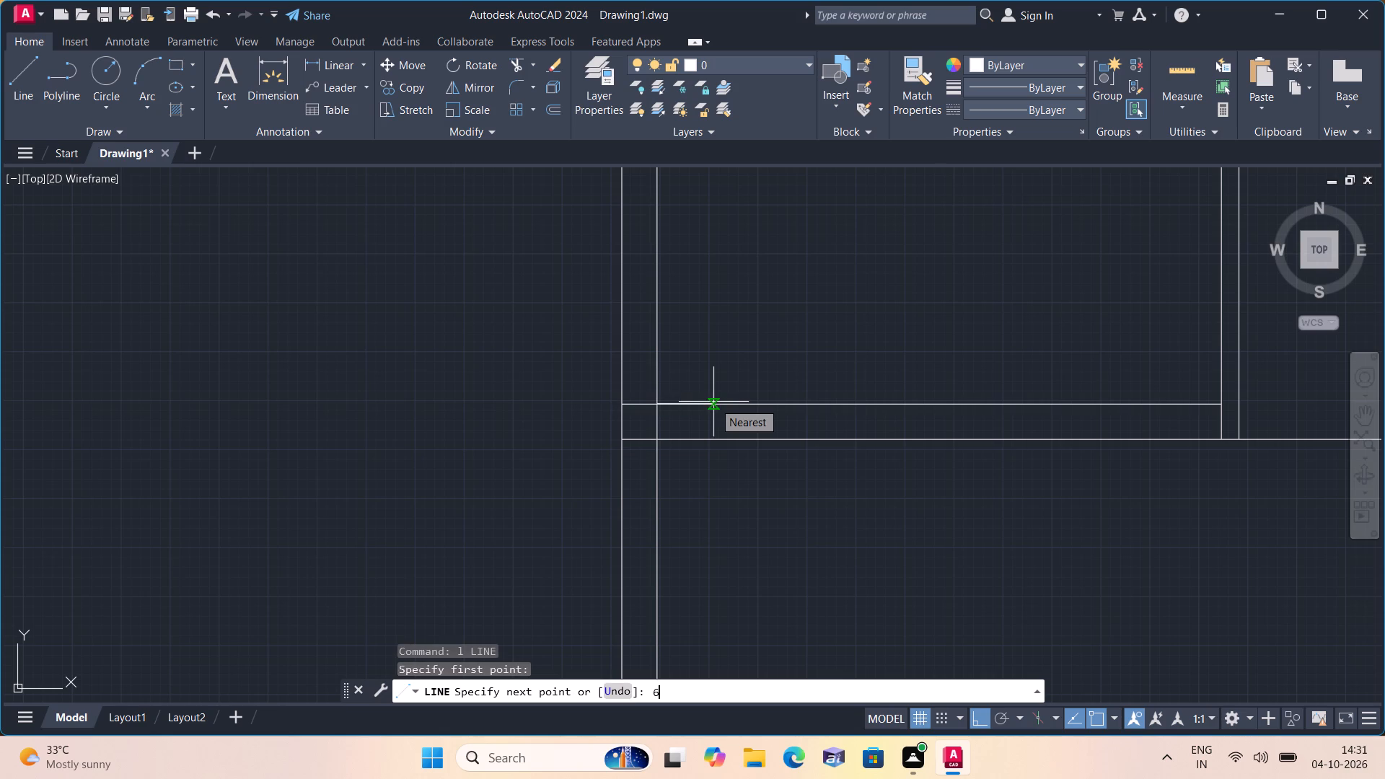
{"action": "key", "text": "space"}
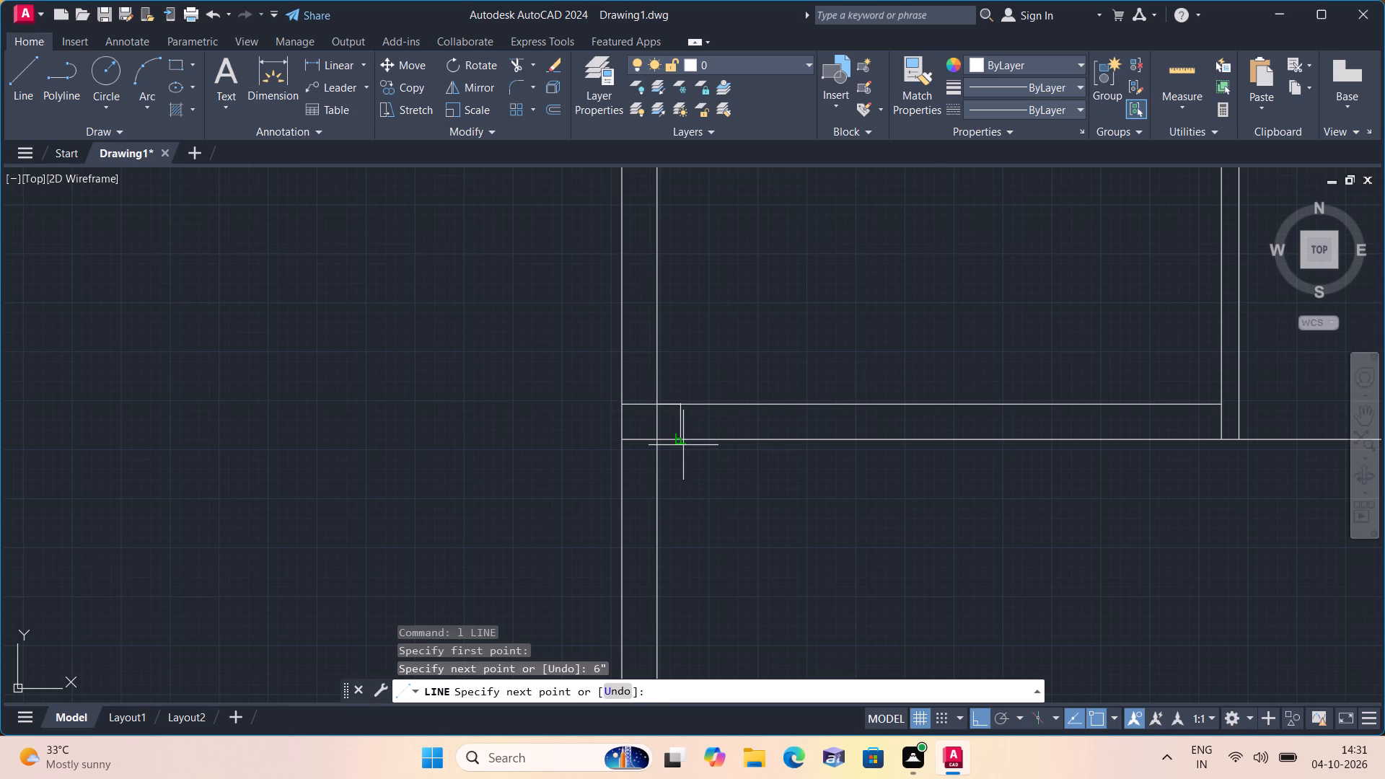
{"action": "left_click", "coordinate": [678, 444]}
{"action": "key", "text": "space"}
Delete the 6" guide segment along the inner line of the upper left room's bottom wall.
{"action": "left_click", "coordinate": [662, 402]}
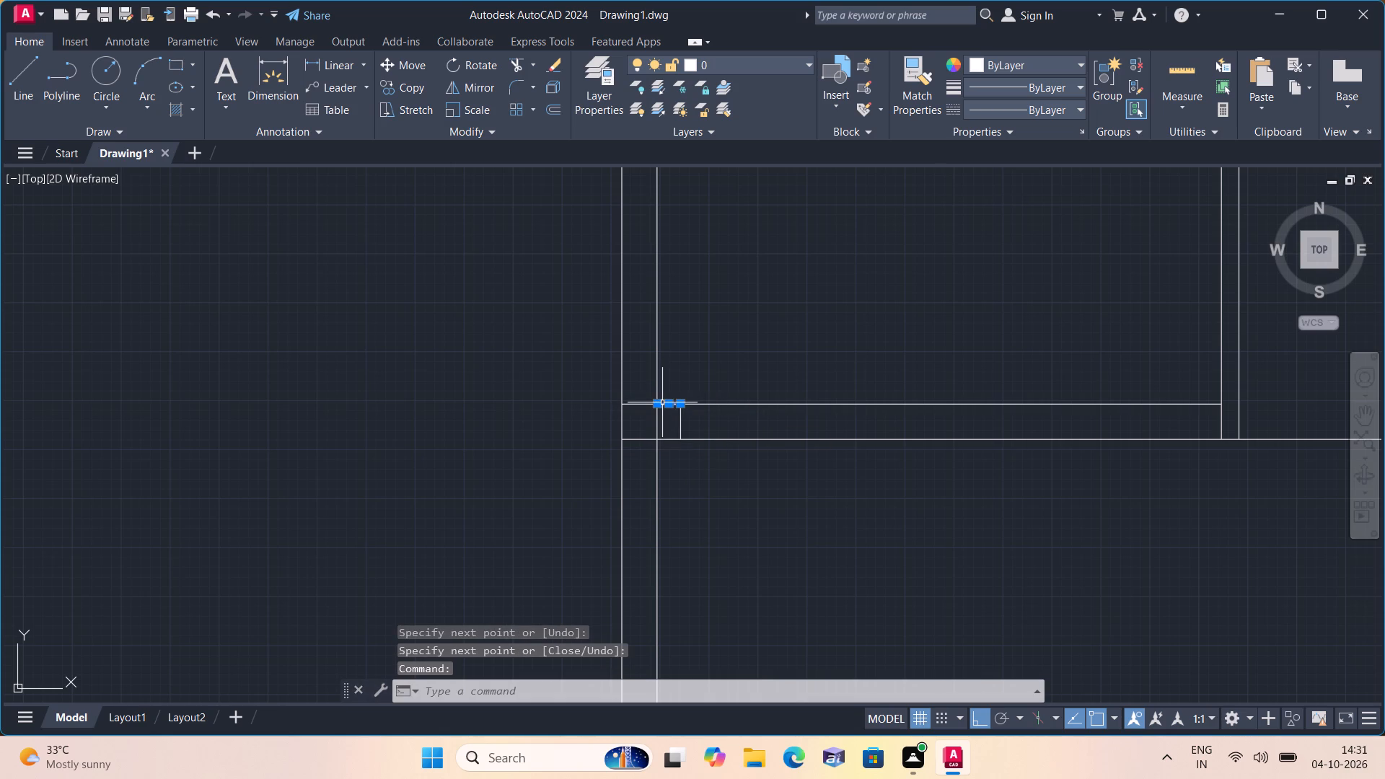
{"action": "key", "text": "Delete"}
Trim the left wall's inner line where it crosses the upper left room's bottom wall.
{"action": "type", "text": "trim"}
{"action": "key", "text": "space"}
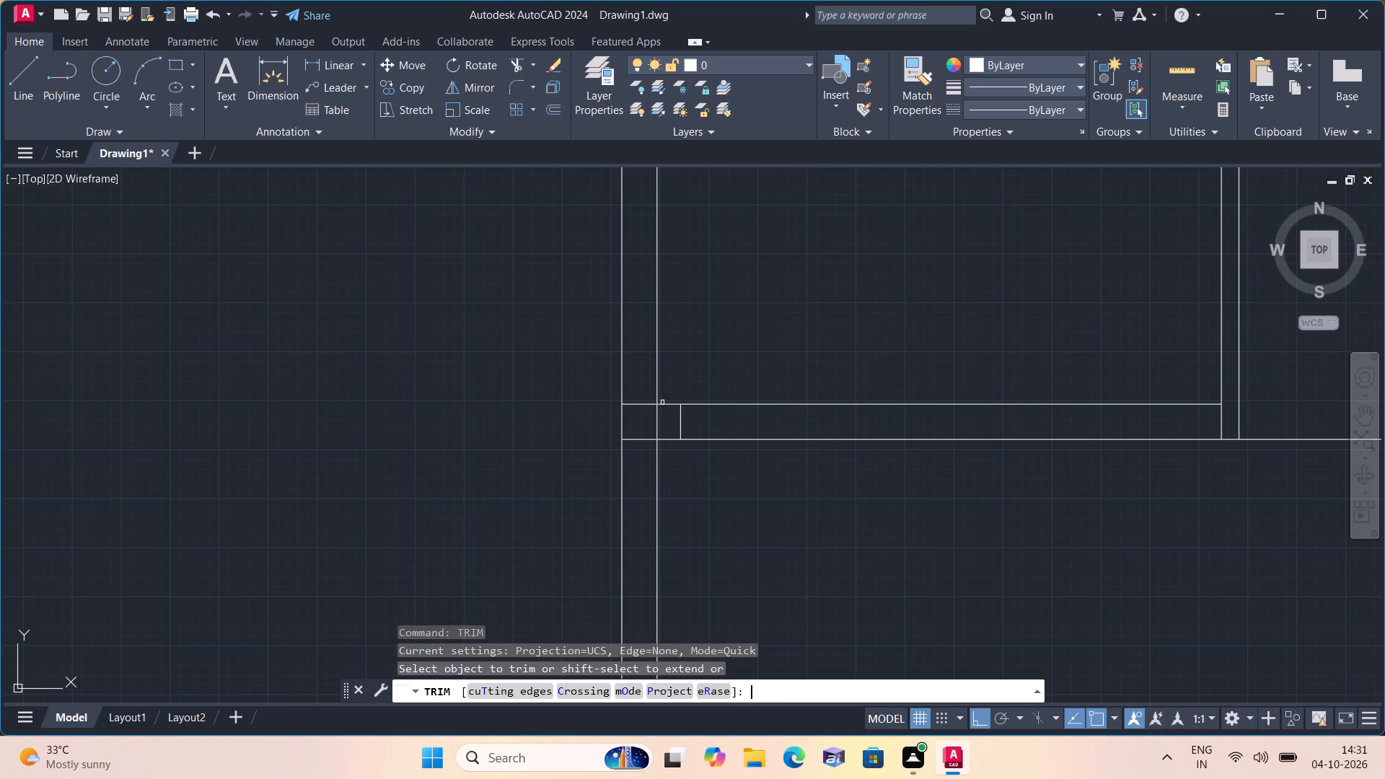
{"action": "left_click", "coordinate": [659, 414]}
{"action": "key", "text": "space"}
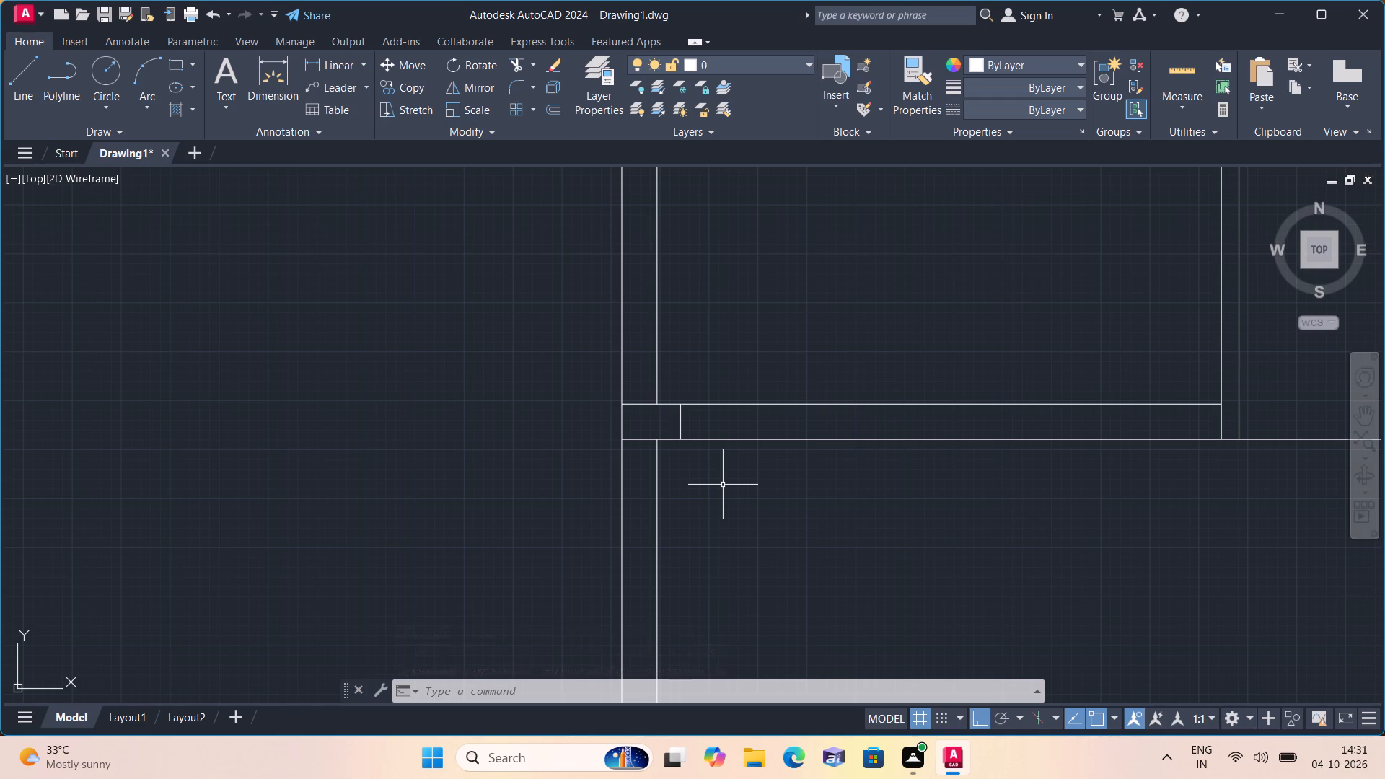
From the left wall's inner line, draw a 6" line along the lower left room's top wall outer line, continuing across the wall.
{"action": "middle_click_drag", "start_coordinate": [733, 540], "coordinate": [677, 413]}
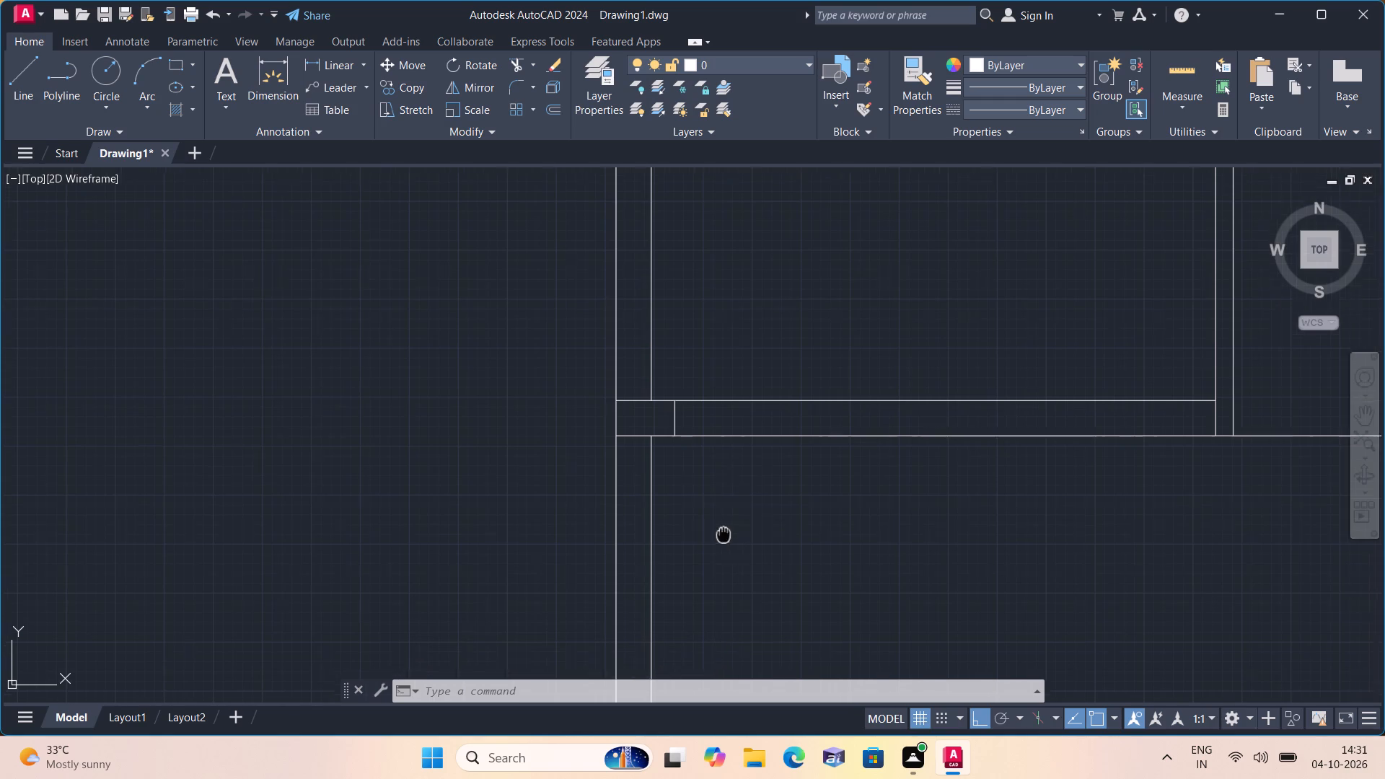
{"action": "middle_click_drag", "start_coordinate": [677, 413], "coordinate": [676, 299]}
{"action": "scroll", "coordinate": [676, 298], "scroll_direction": "down", "scroll_amount": 2}
{"action": "middle_click_drag", "start_coordinate": [707, 497], "coordinate": [683, 358]}
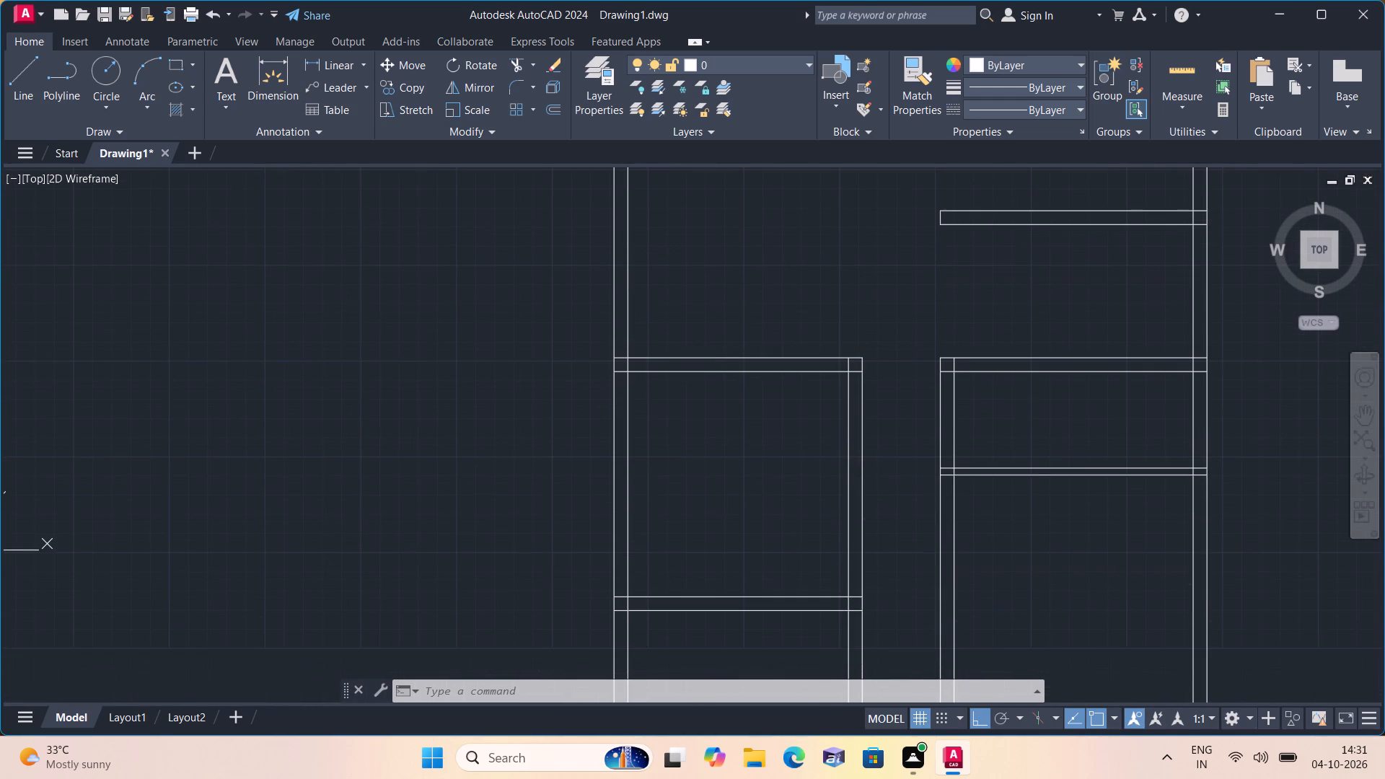
{"action": "type", "text": "l"}
{"action": "key", "text": "space"}
{"action": "scroll", "coordinate": [600, 359], "scroll_direction": "up", "scroll_amount": 2}
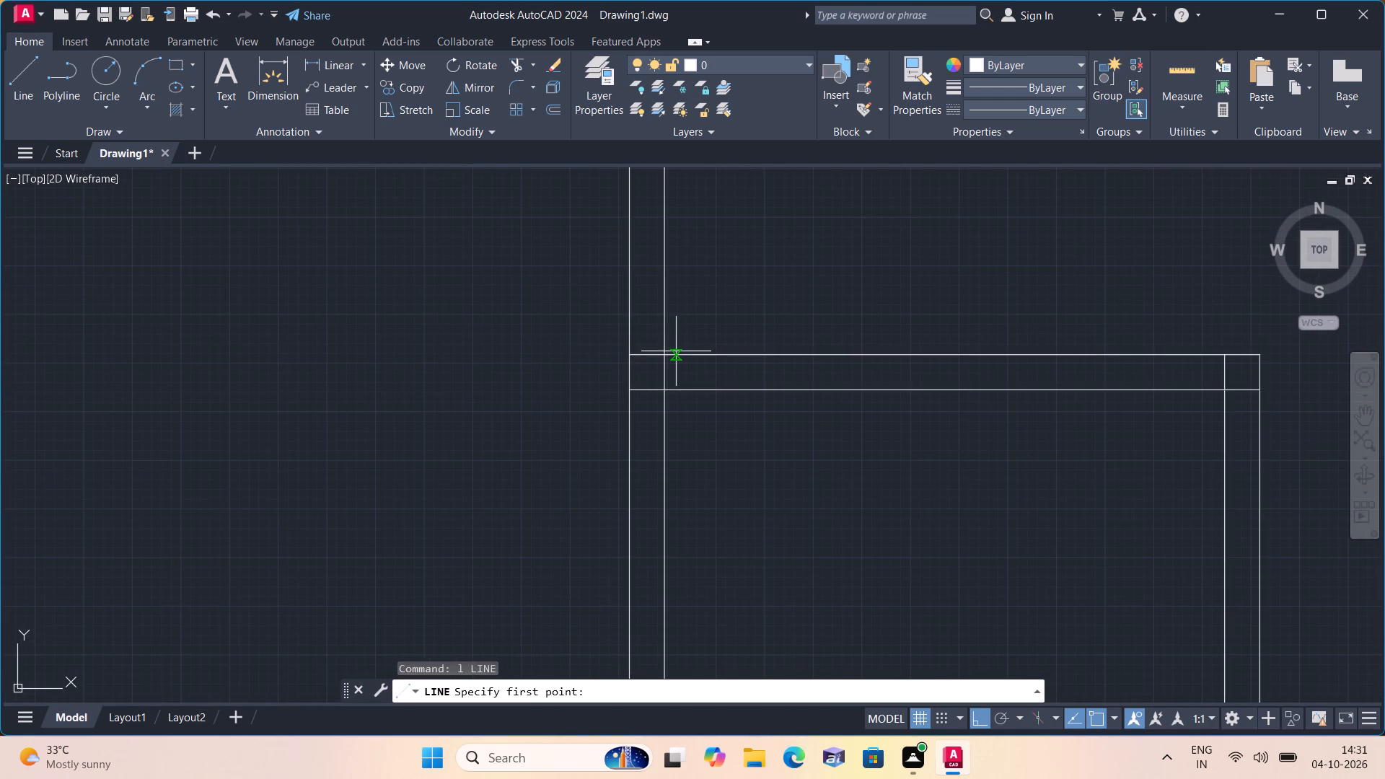
{"action": "left_click", "coordinate": [664, 355]}
{"action": "type", "text": "6\""}
{"action": "key", "text": "space"}
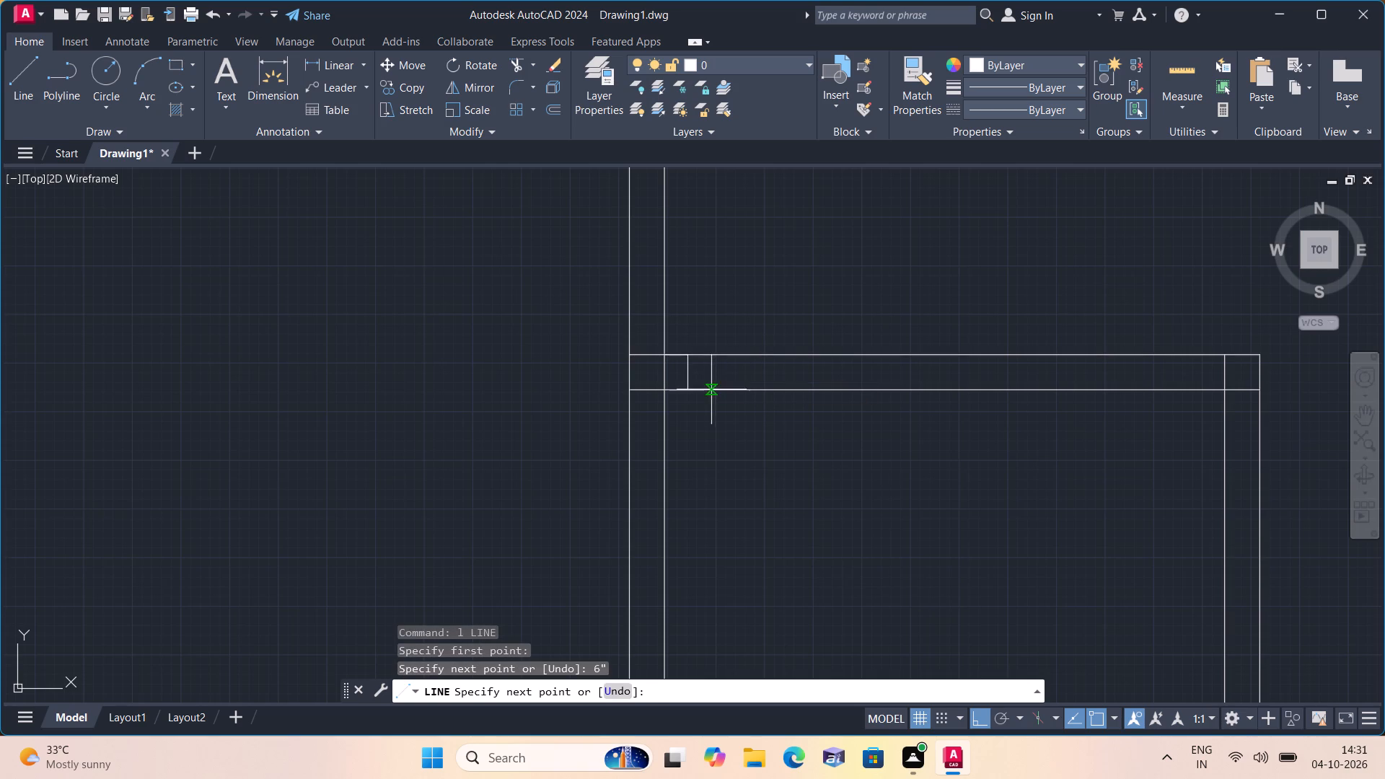
{"action": "left_click", "coordinate": [694, 395]}
{"action": "key", "text": "space"}
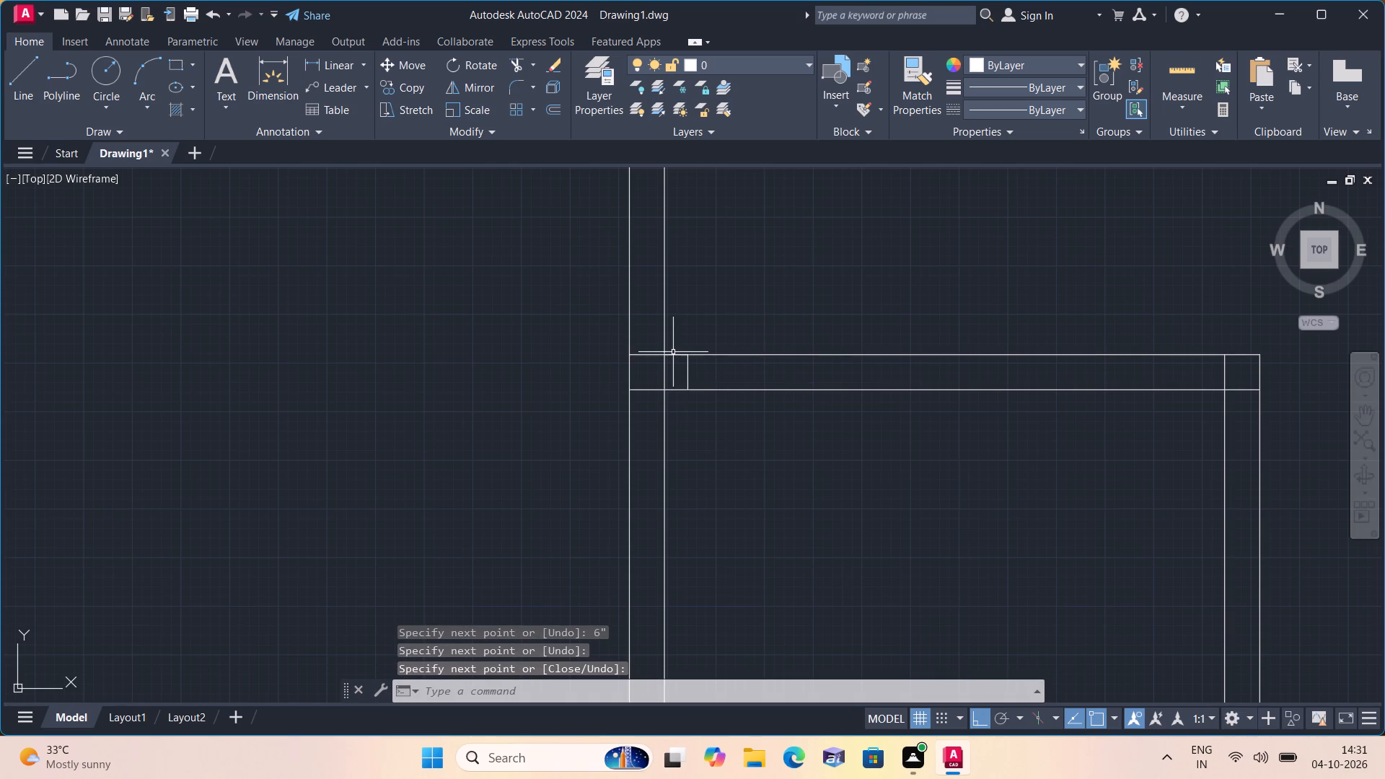
Delete the 6" guide segment along the outer line of the lower left room's top wall.
{"action": "left_click", "coordinate": [674, 353]}
{"action": "key", "text": "Delete"}
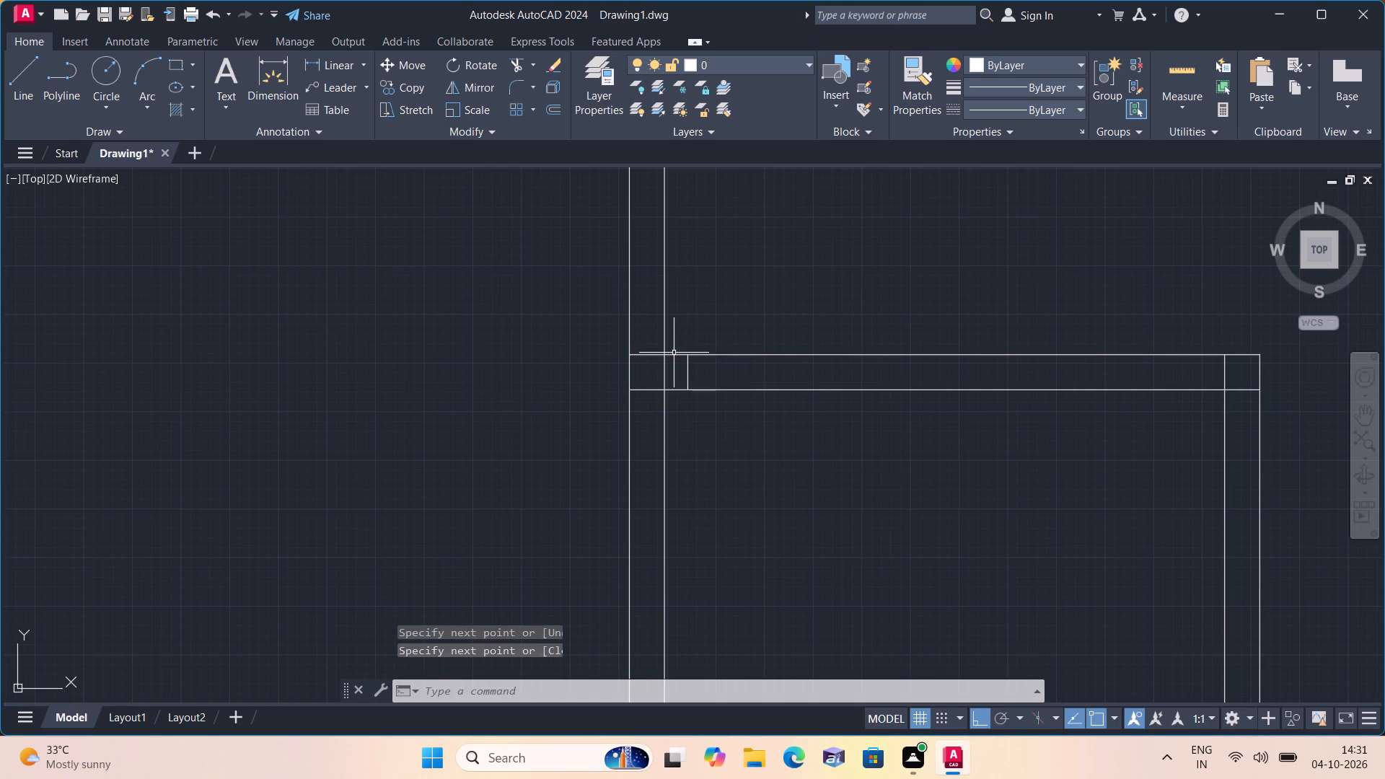
Trim the left wall's inner line where it crosses the lower left room's top wall.
{"action": "type", "text": "trim"}
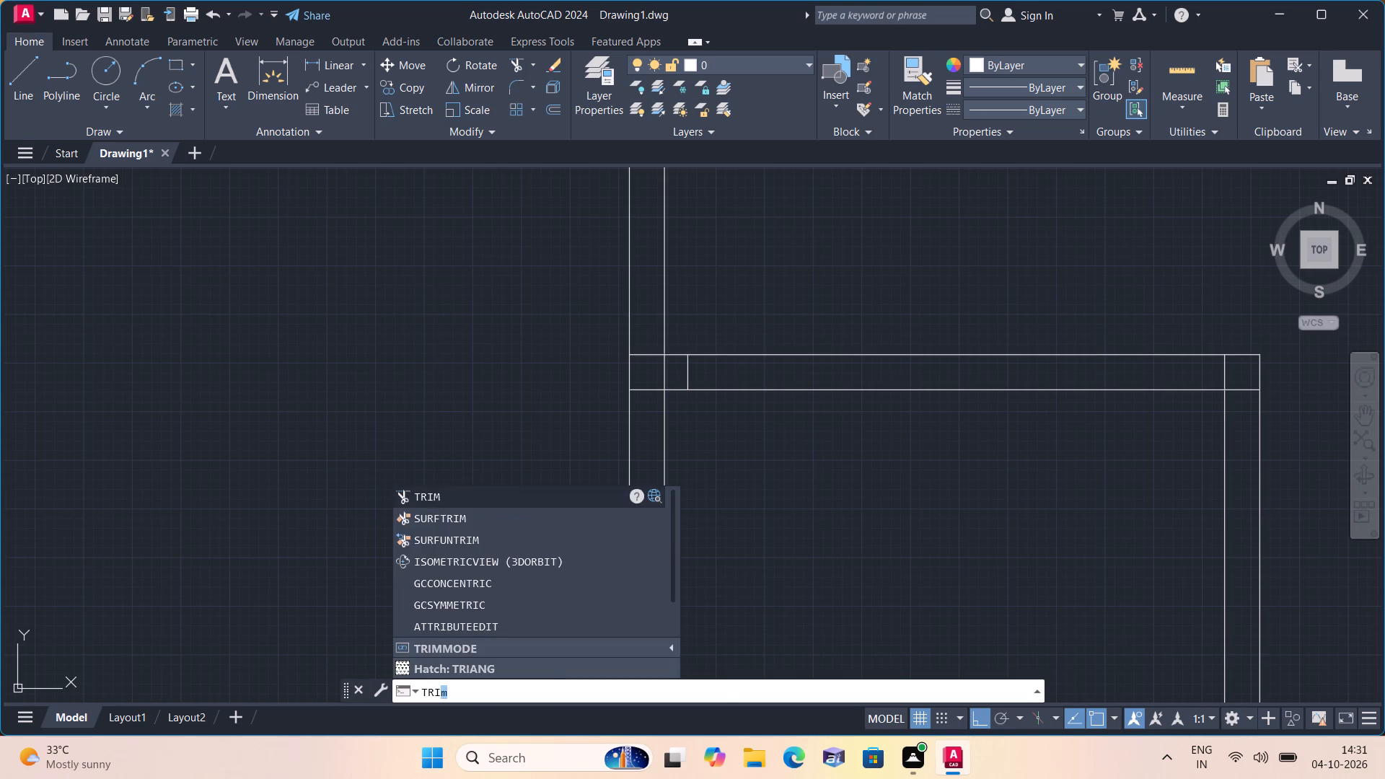
{"action": "key", "text": "space"}
{"action": "left_click", "coordinate": [664, 364]}
{"action": "key", "text": "space"}
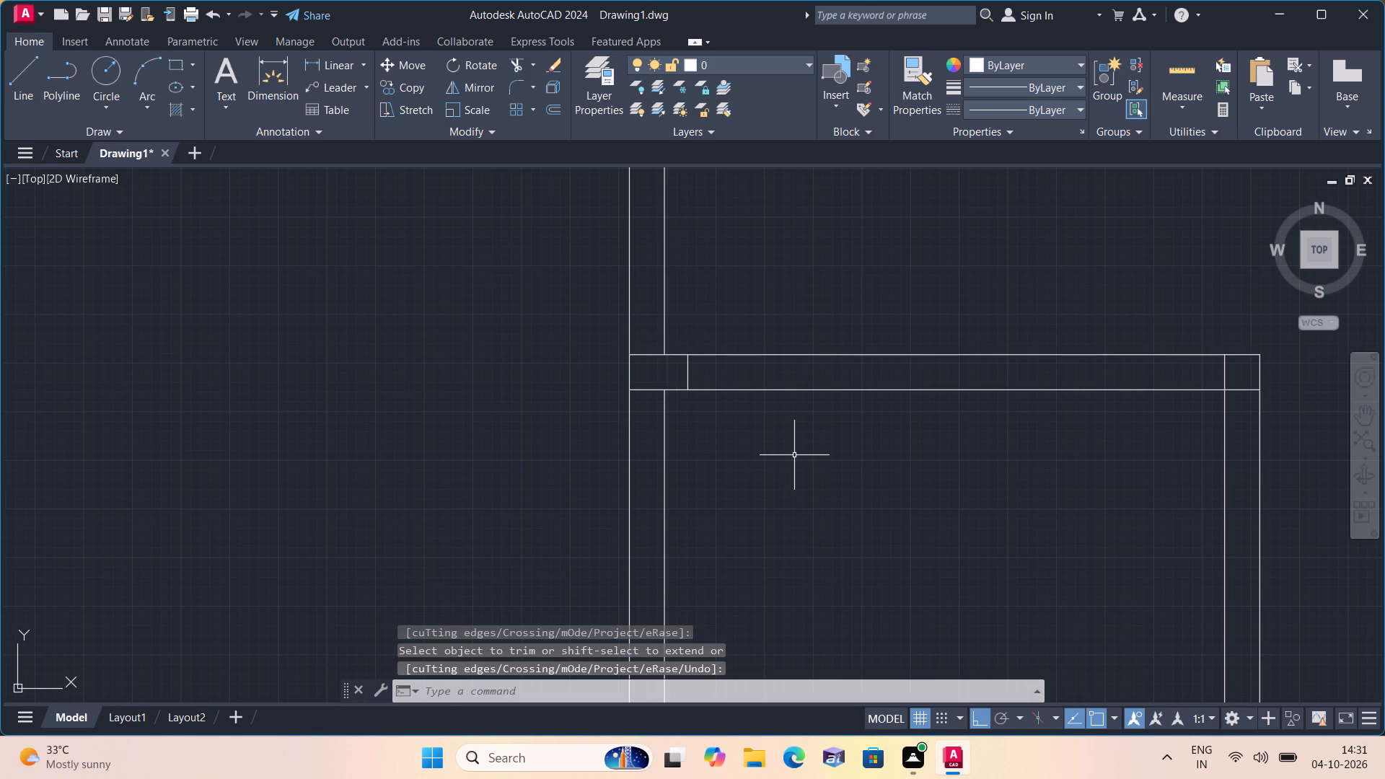
Trim the crossing inner lines of the left wall and bottom wall at the lower left room's bottom-left corner.
{"action": "middle_click_drag", "start_coordinate": [775, 488], "coordinate": [744, 433]}
{"action": "scroll", "coordinate": [775, 488], "scroll_direction": "down", "scroll_amount": 1}
{"action": "scroll", "coordinate": [749, 413], "scroll_direction": "up", "scroll_amount": 1}
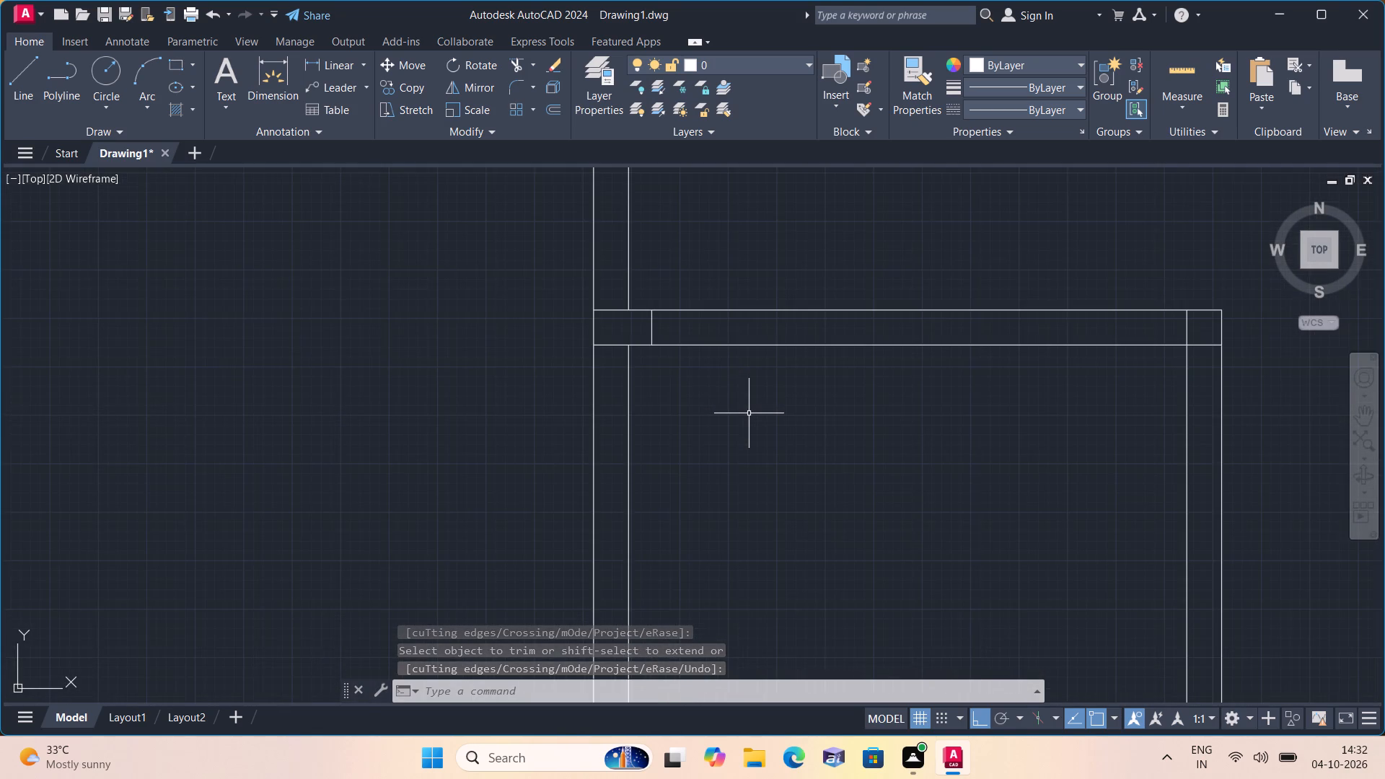
{"action": "scroll", "coordinate": [749, 413], "scroll_direction": "down", "scroll_amount": 1}
{"action": "scroll", "coordinate": [749, 413], "scroll_direction": "up", "scroll_amount": 2}
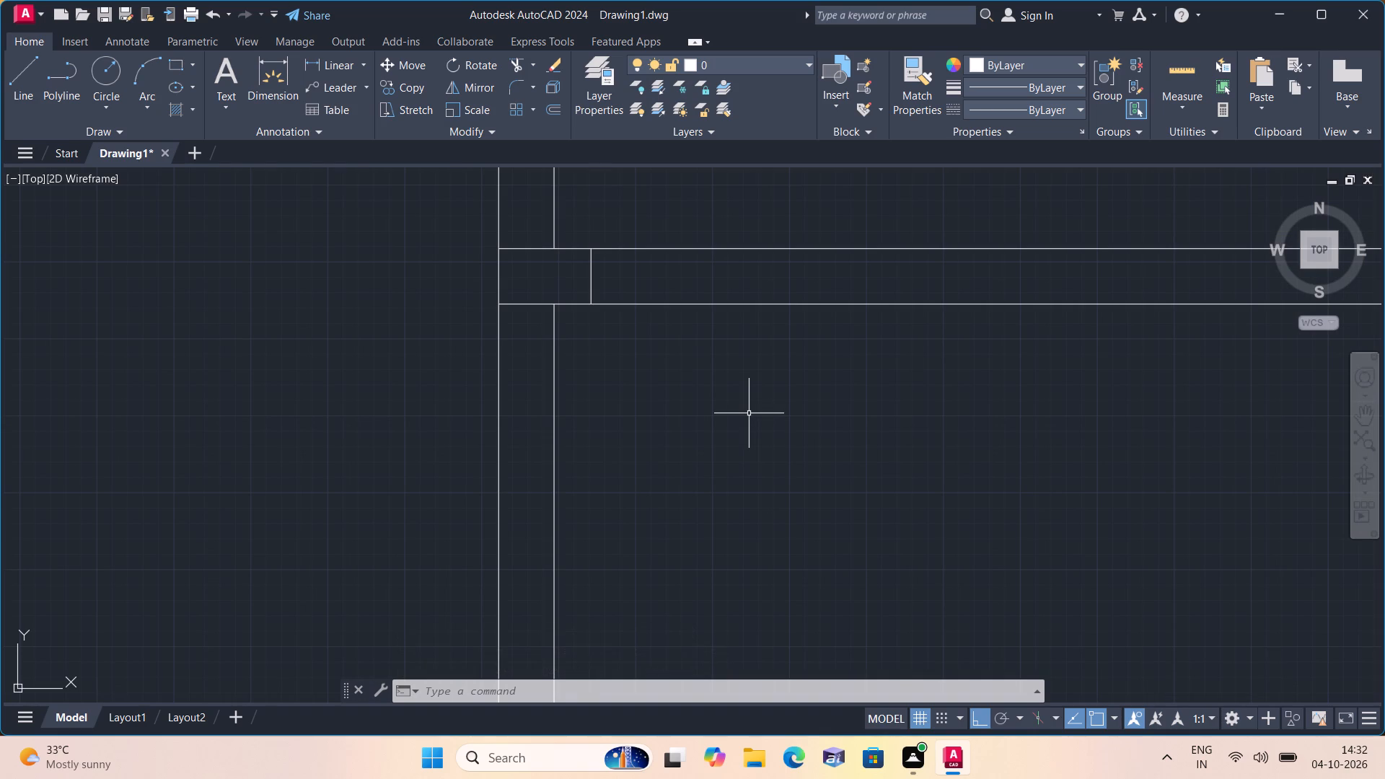
{"action": "scroll", "coordinate": [751, 481], "scroll_direction": "down", "scroll_amount": 2}
{"action": "middle_click_drag", "start_coordinate": [747, 481], "coordinate": [624, 348]}
{"action": "middle_click_drag", "start_coordinate": [674, 508], "coordinate": [617, 346]}
{"action": "scroll", "coordinate": [671, 506], "scroll_direction": "down", "scroll_amount": 1}
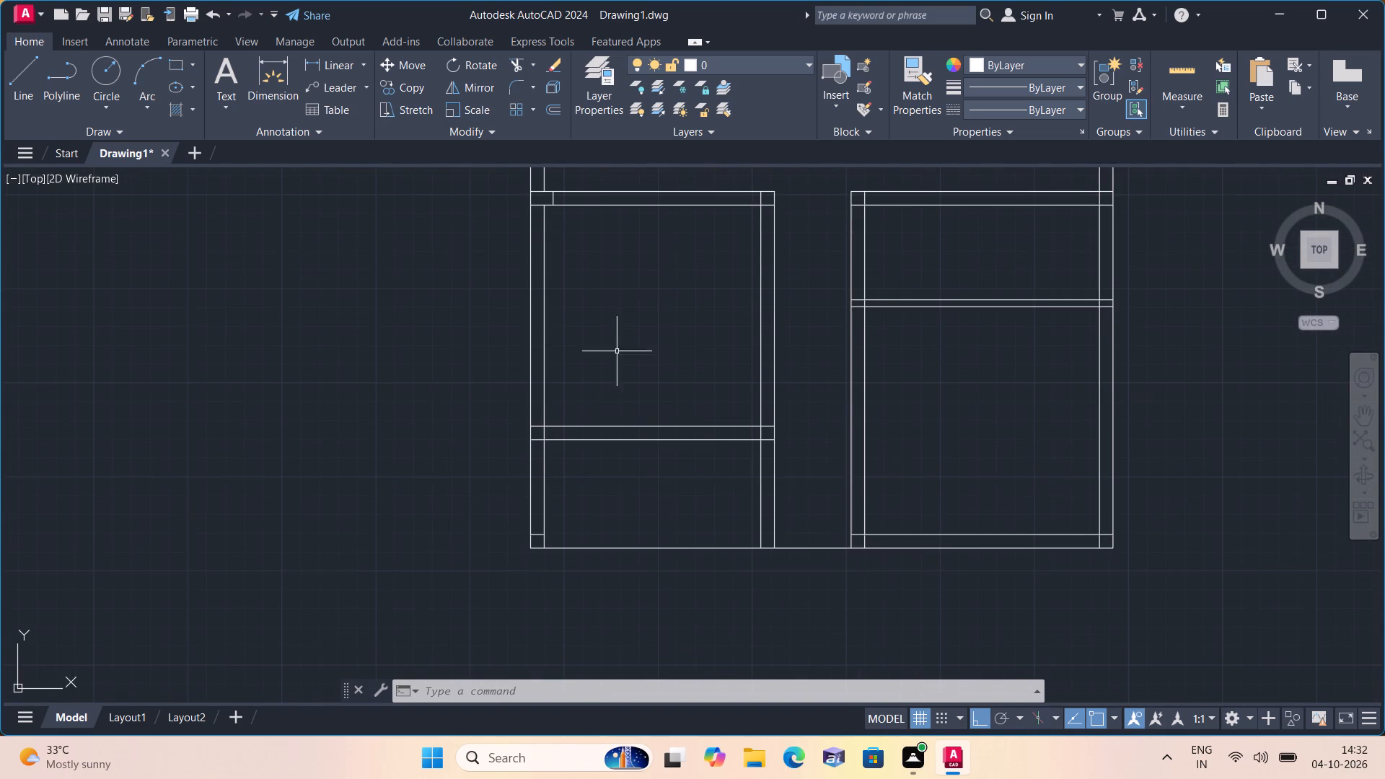
{"action": "middle_click_drag", "start_coordinate": [643, 503], "coordinate": [594, 387]}
{"action": "scroll", "coordinate": [594, 387], "scroll_direction": "up", "scroll_amount": 1}
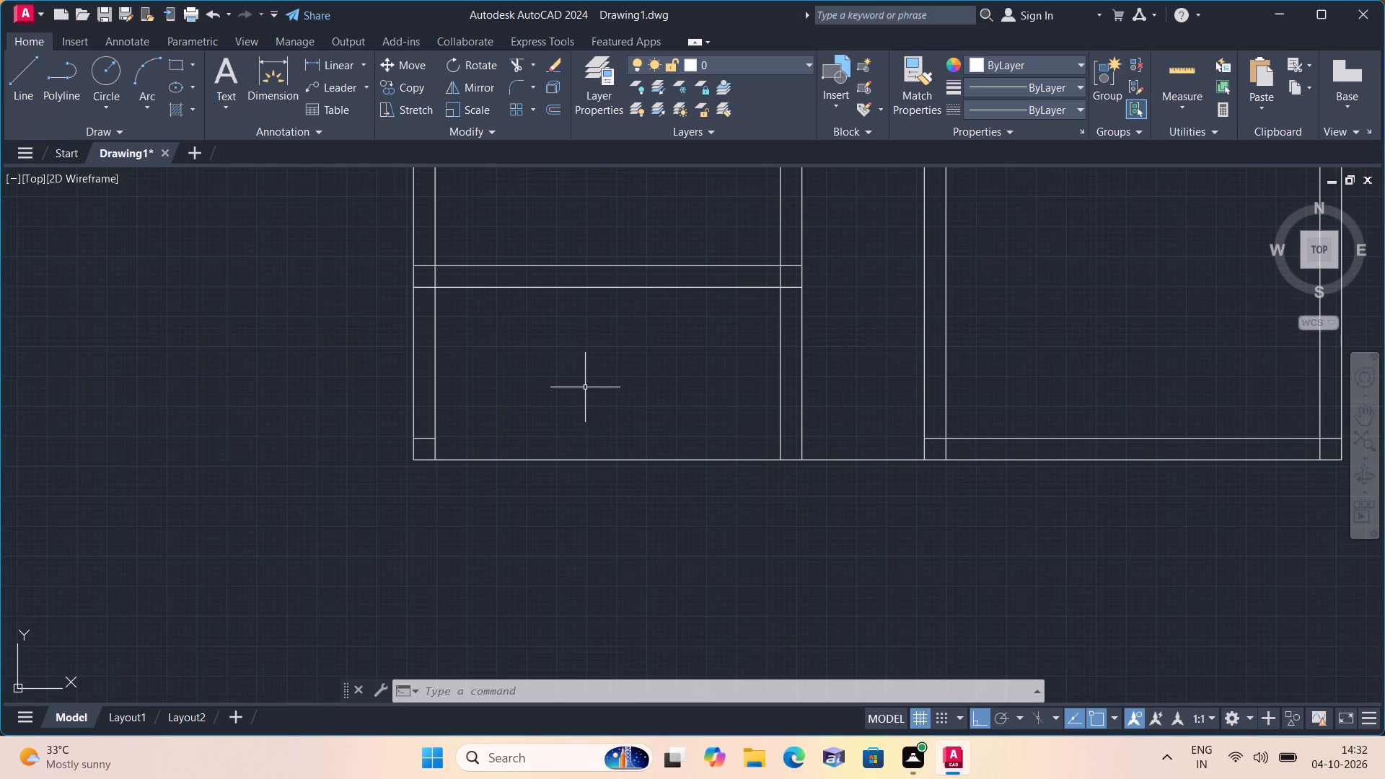
{"action": "scroll", "coordinate": [585, 387], "scroll_direction": "down", "scroll_amount": 1}
{"action": "middle_click_drag", "start_coordinate": [579, 376], "coordinate": [592, 389]}
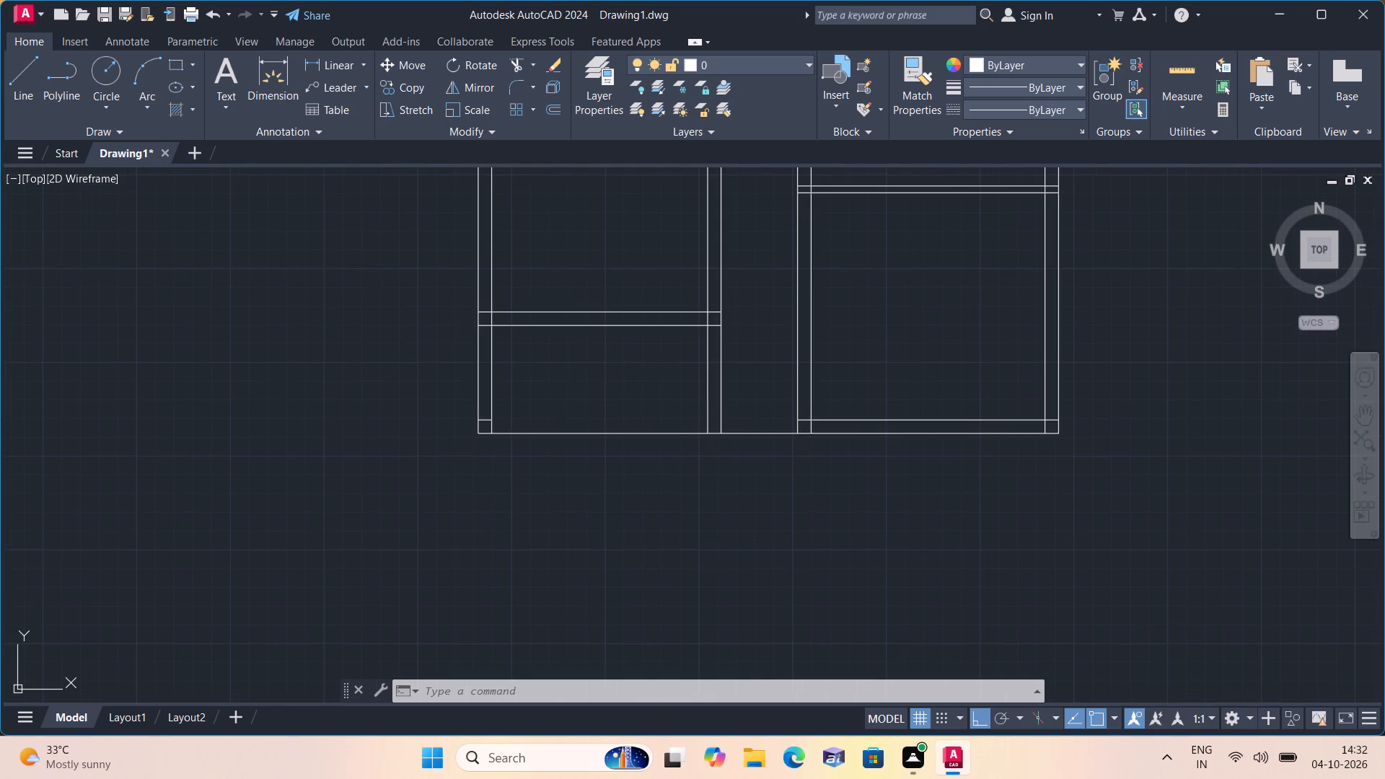
{"action": "middle_click_drag", "start_coordinate": [592, 389], "coordinate": [683, 472]}
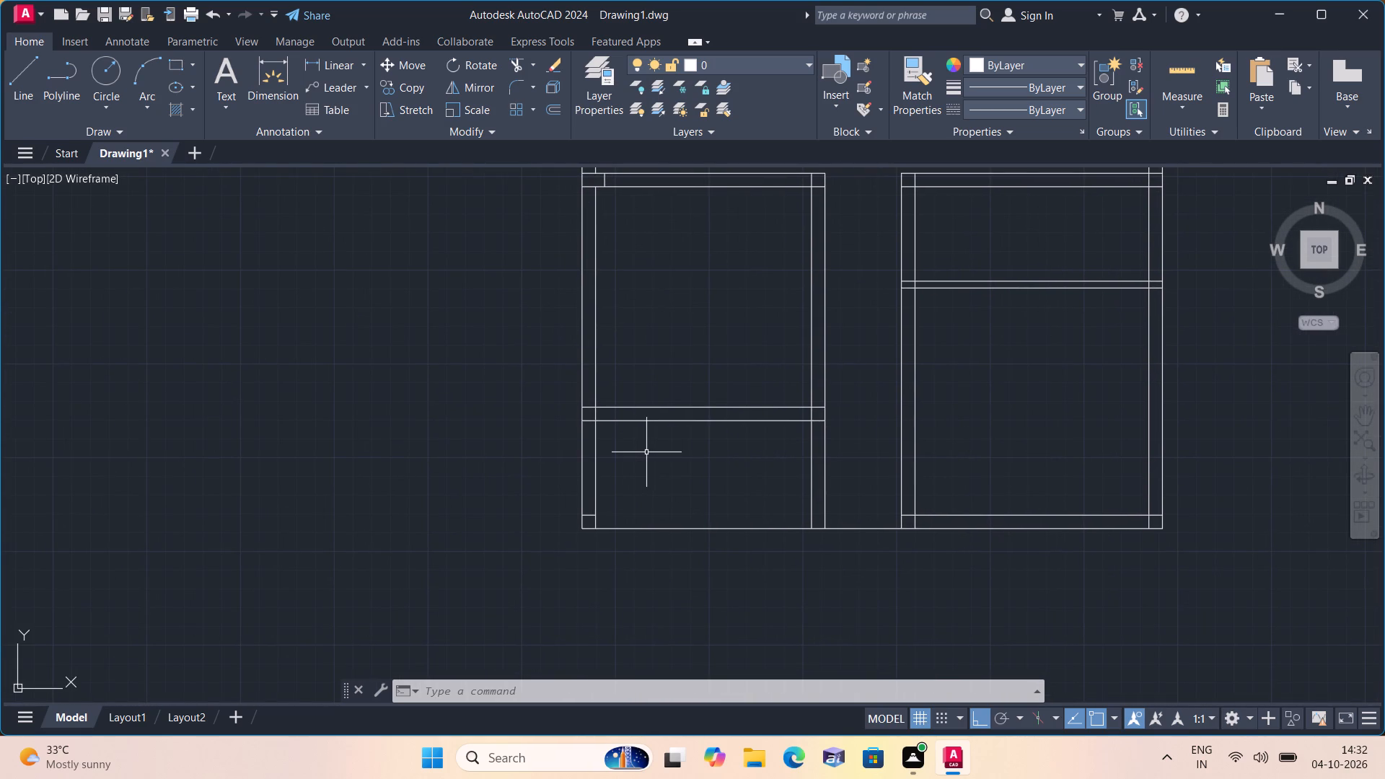
{"action": "type", "text": "trim"}
{"action": "key", "text": "space"}
{"action": "scroll", "coordinate": [620, 426], "scroll_direction": "up", "scroll_amount": 1}
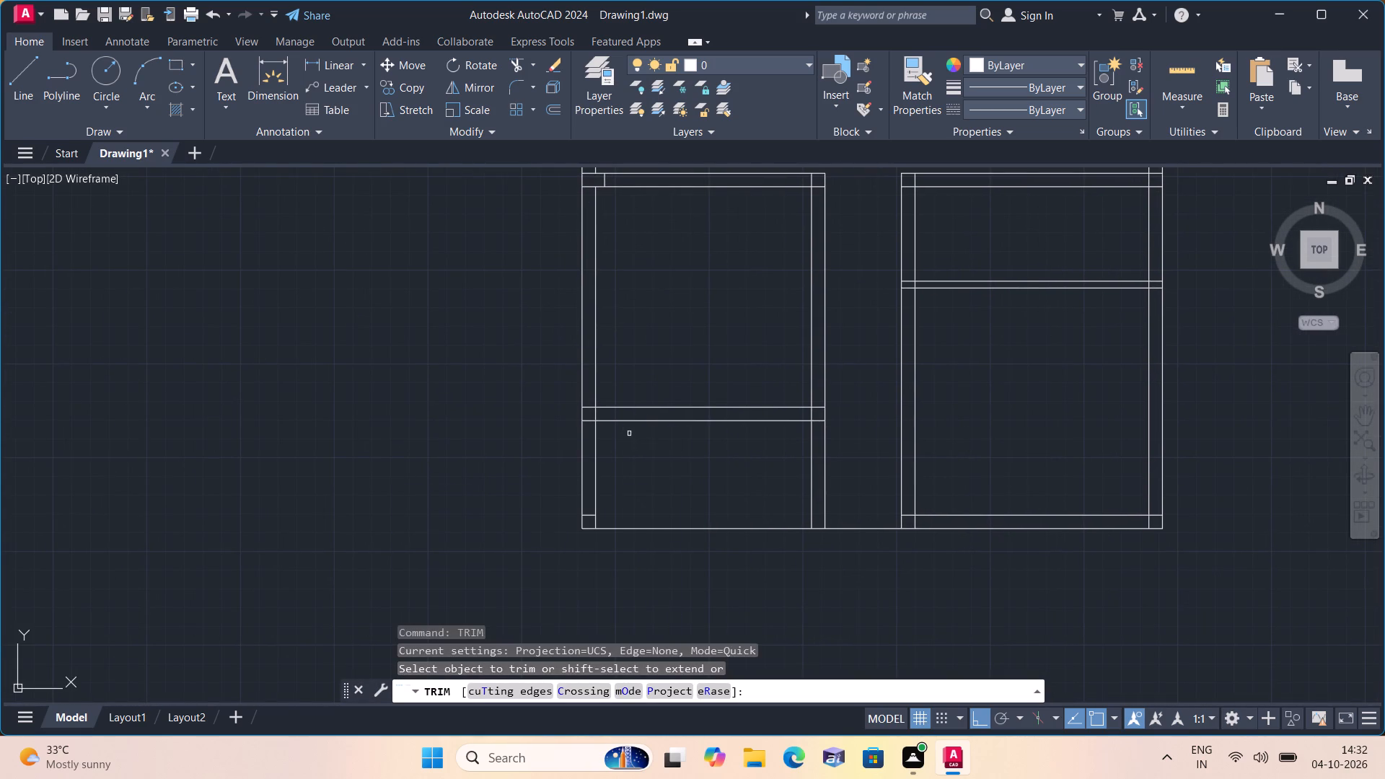
{"action": "scroll", "coordinate": [620, 426], "scroll_direction": "up", "scroll_amount": 1}
{"action": "left_click", "coordinate": [544, 381]}
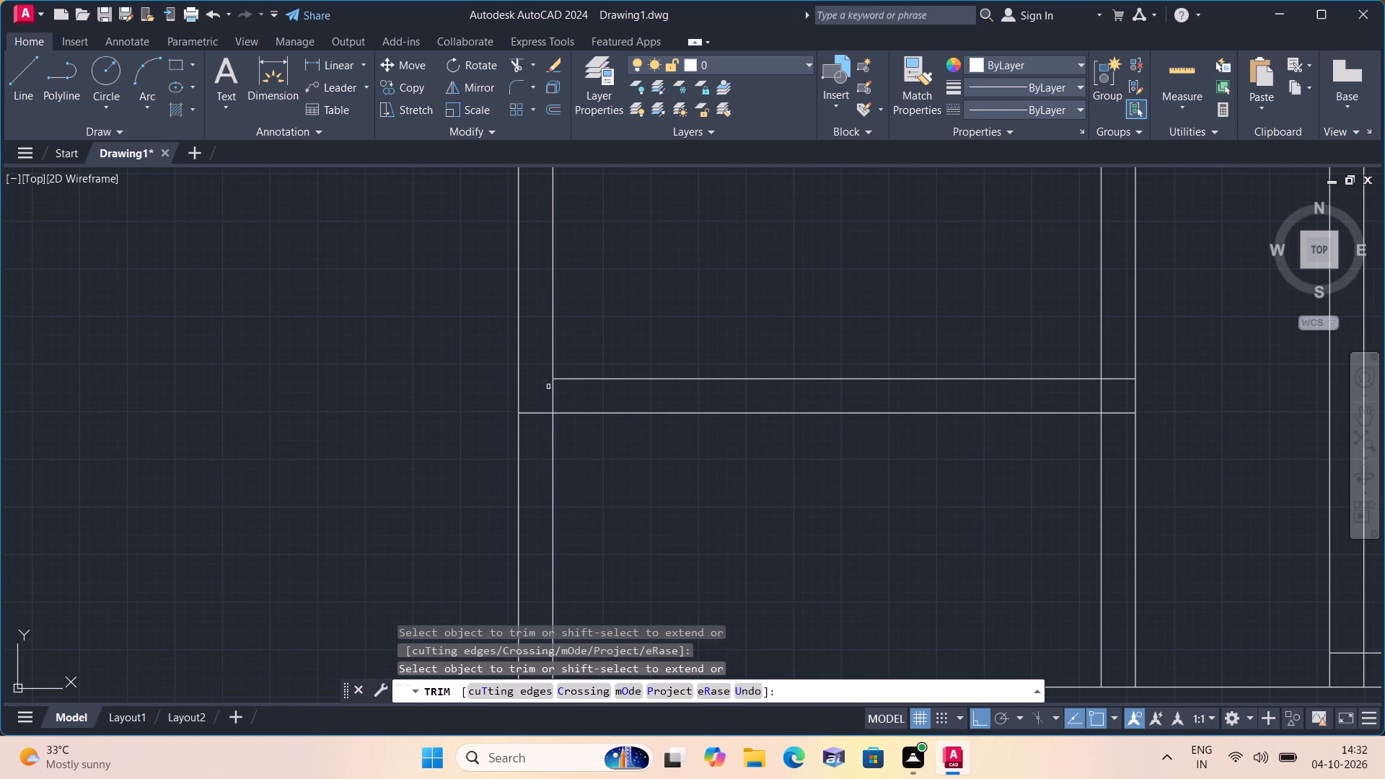
{"action": "left_click", "coordinate": [556, 392]}
{"action": "left_click", "coordinate": [540, 389]}
{"action": "key", "text": "space"}
From the inner corner at the plan's bottom-left end, draw a 6" horizontal line, continuing down to the bottom outer line.
{"action": "scroll", "coordinate": [540, 389], "scroll_direction": "down", "scroll_amount": 3}
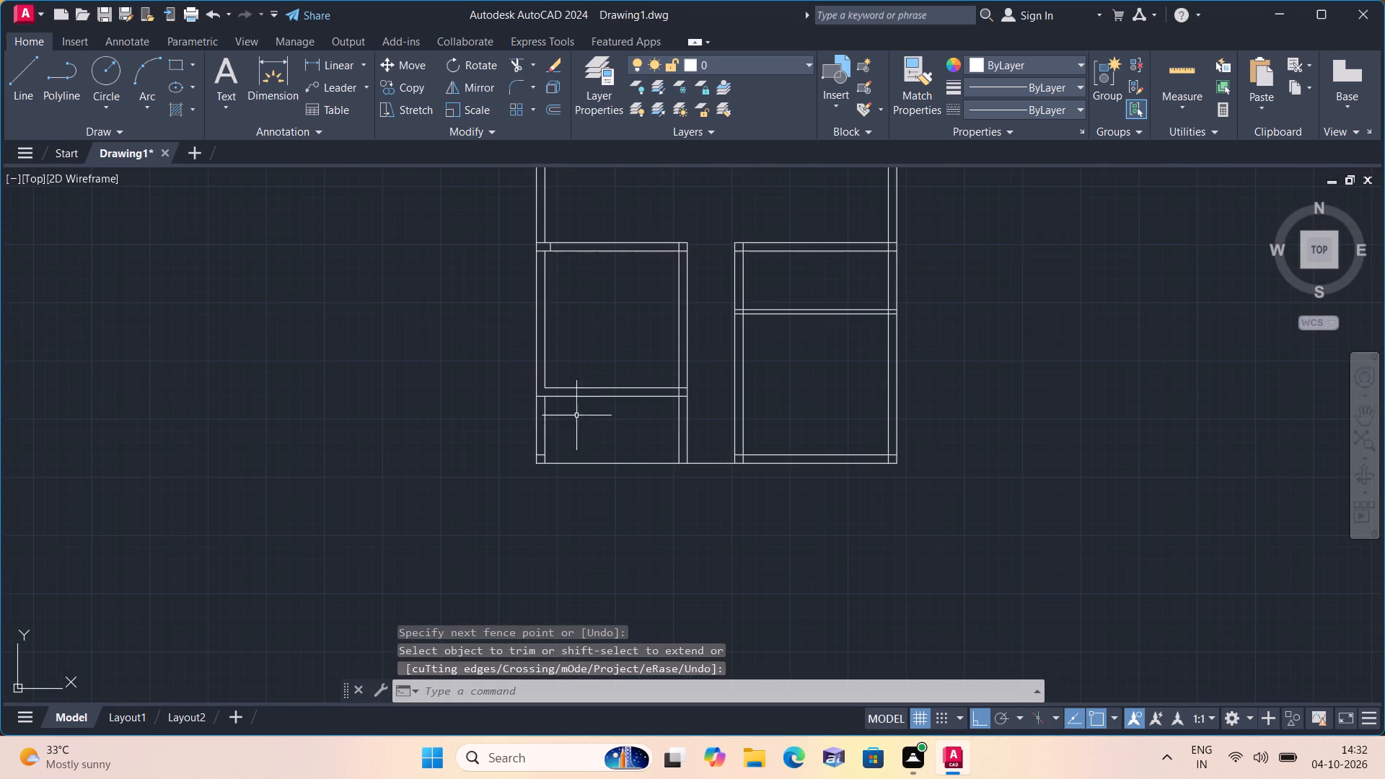
{"action": "scroll", "coordinate": [602, 434], "scroll_direction": "up", "scroll_amount": 2}
{"action": "type", "text": "l"}
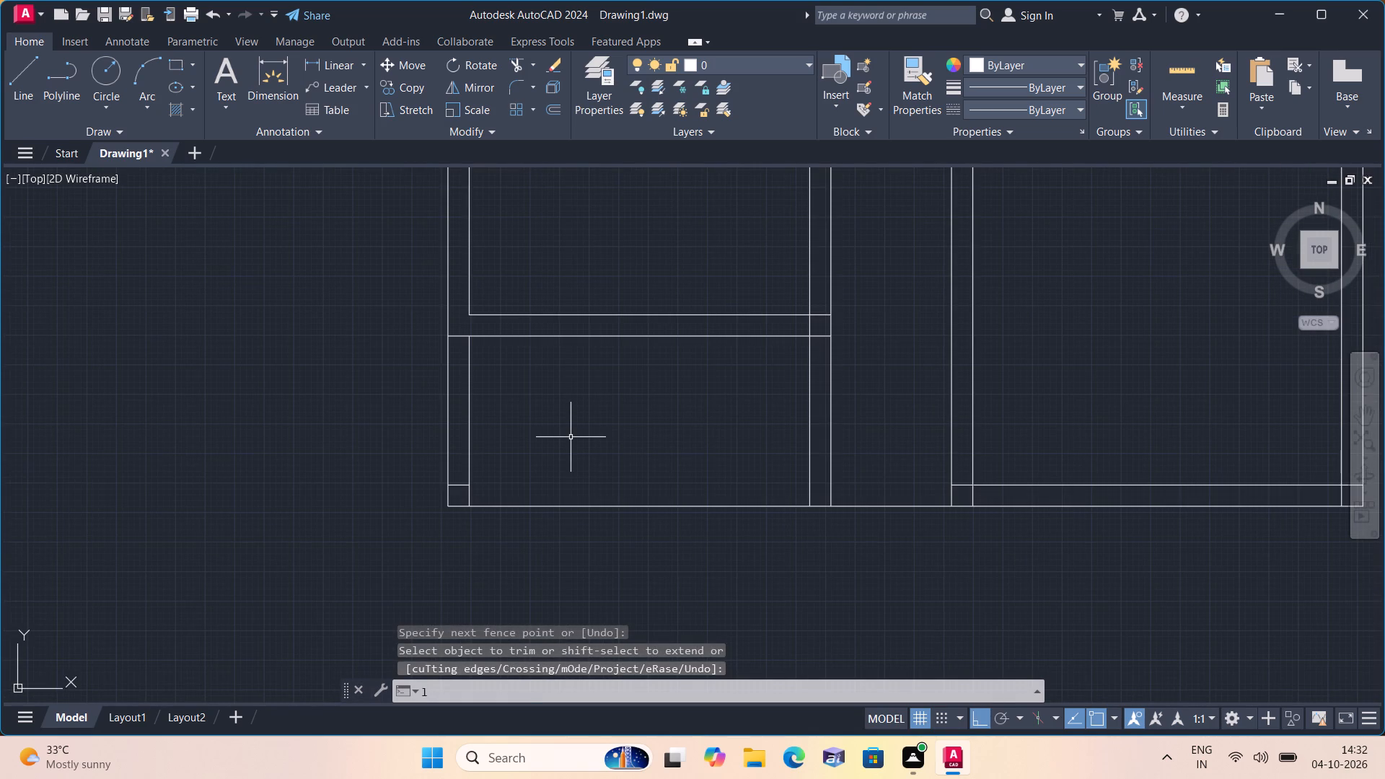
{"action": "key", "text": "space"}
{"action": "scroll", "coordinate": [487, 460], "scroll_direction": "up", "scroll_amount": 1}
{"action": "left_click", "coordinate": [460, 503]}
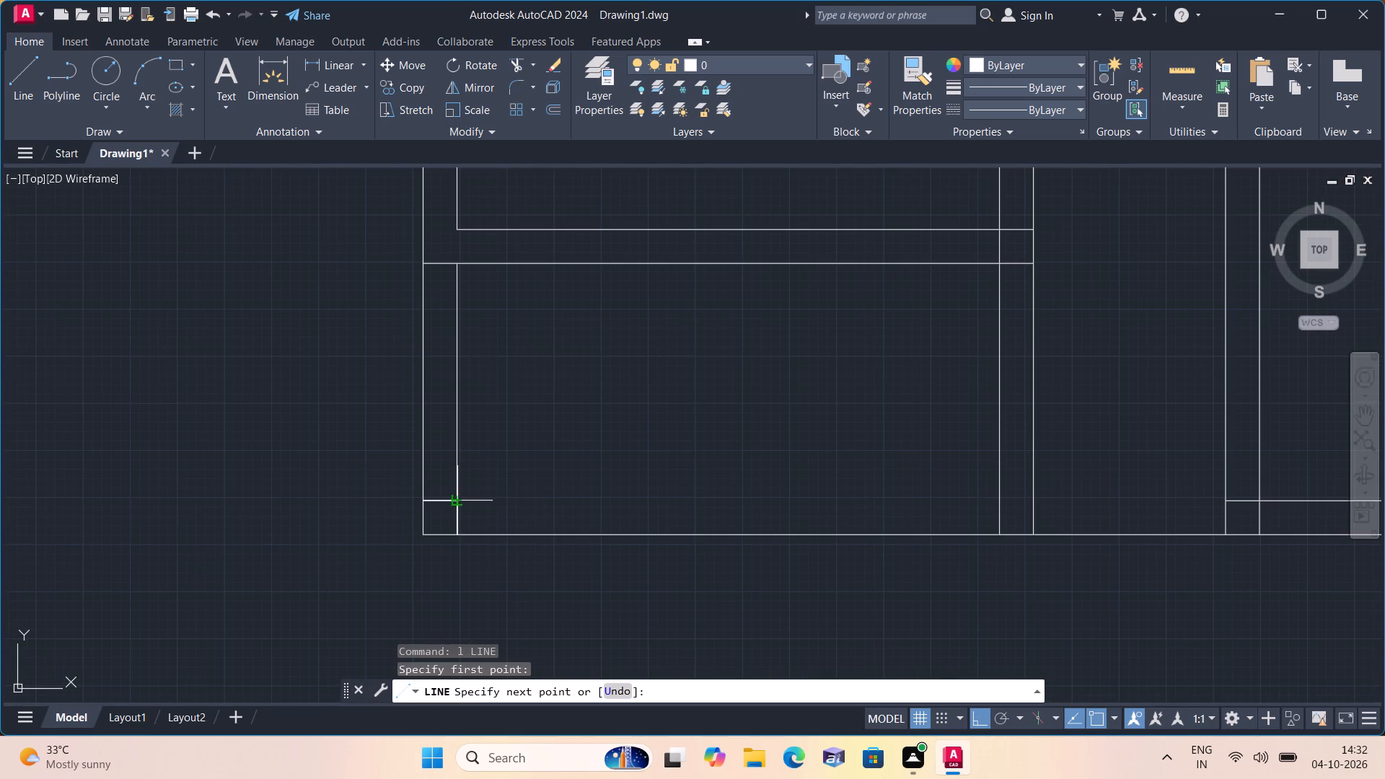
{"action": "type", "text": "6\""}
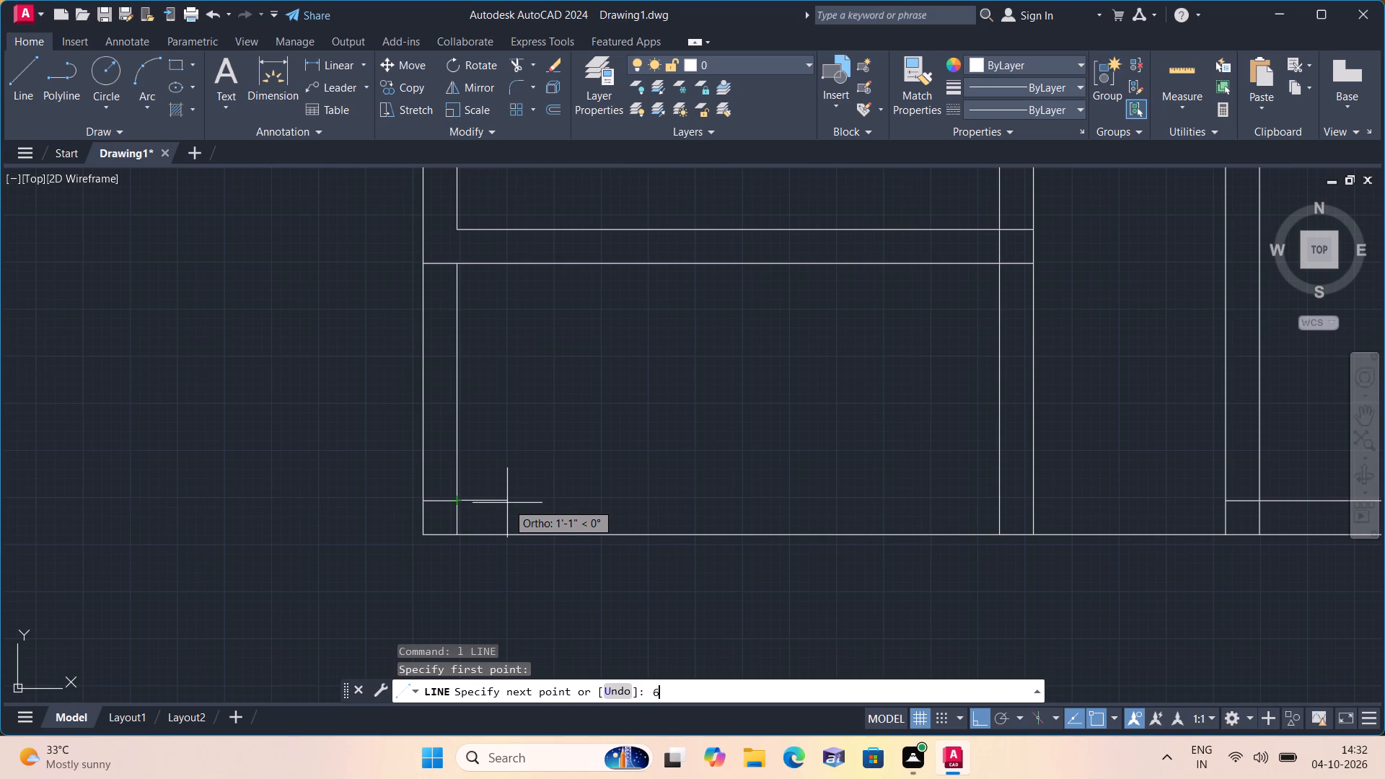
{"action": "key", "text": "space"}
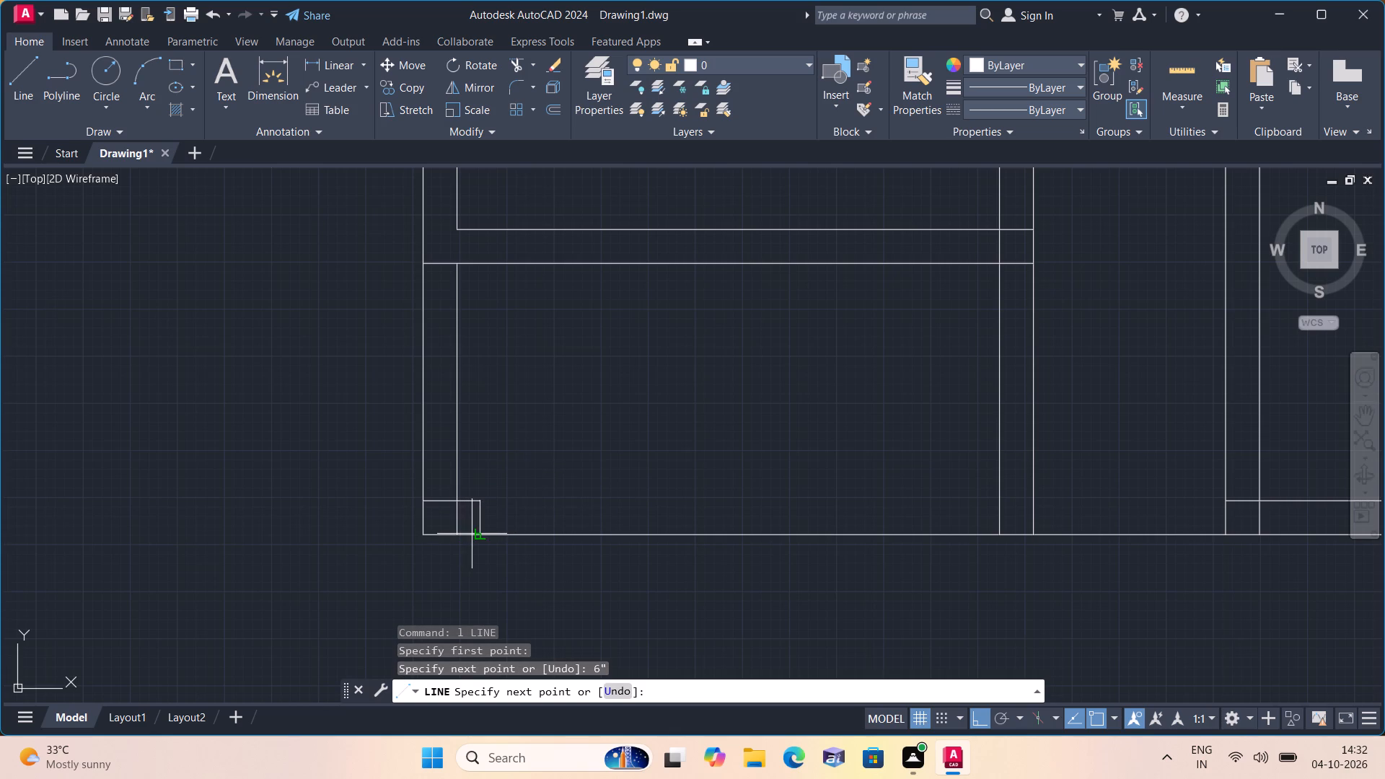
{"action": "left_click", "coordinate": [477, 534]}
{"action": "key", "text": "space"}
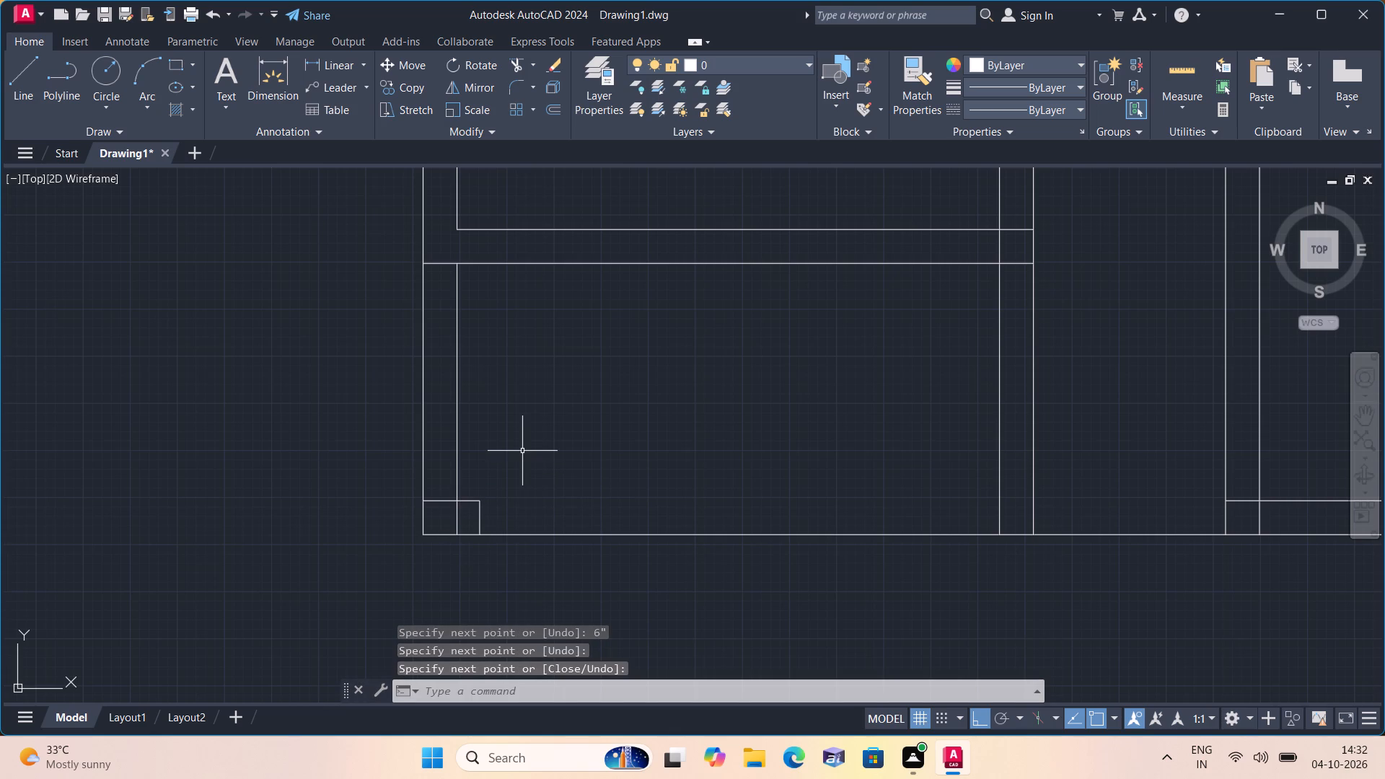
Trim the left wall's inner line from the plan's bottom edge up to the lower left room's bottom wall.
{"action": "type", "text": "trim"}
{"action": "key", "text": "space"}
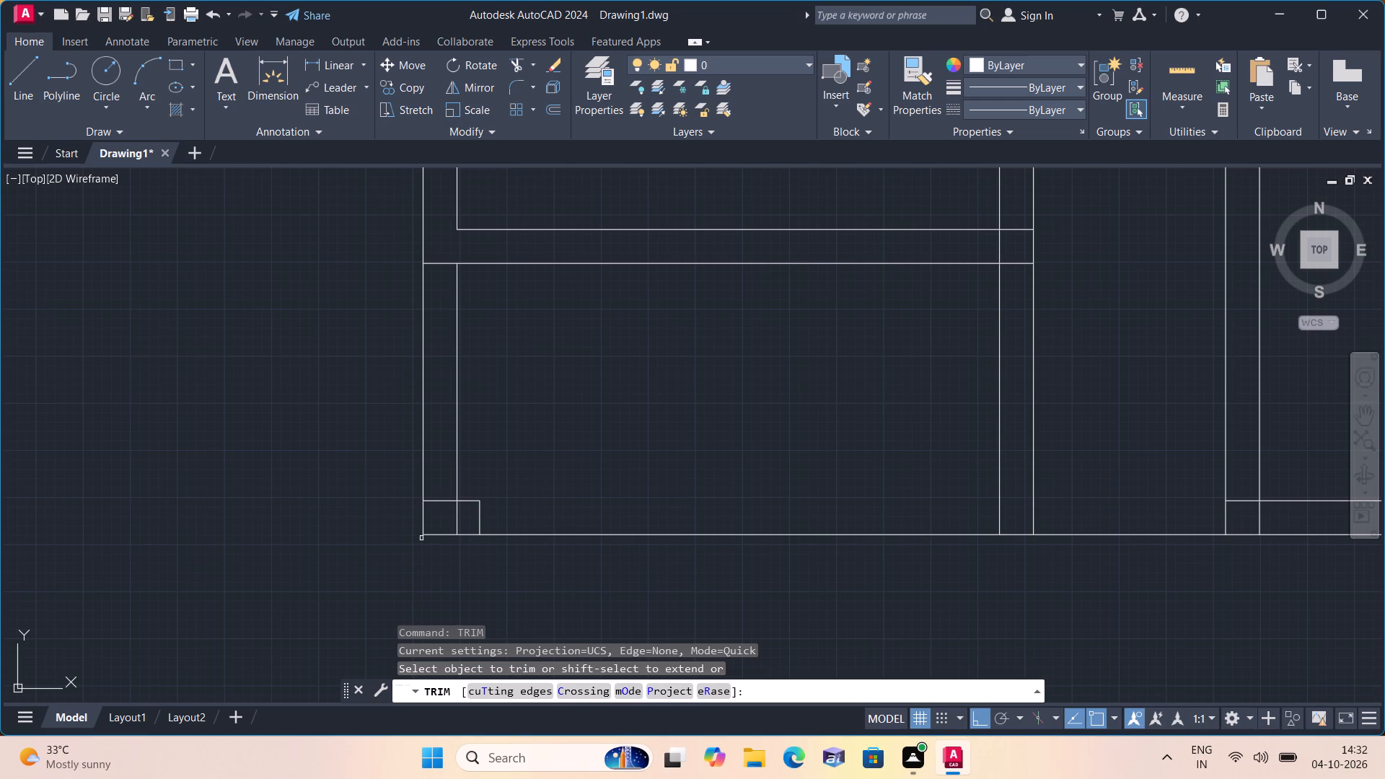
{"action": "left_click", "coordinate": [455, 519]}
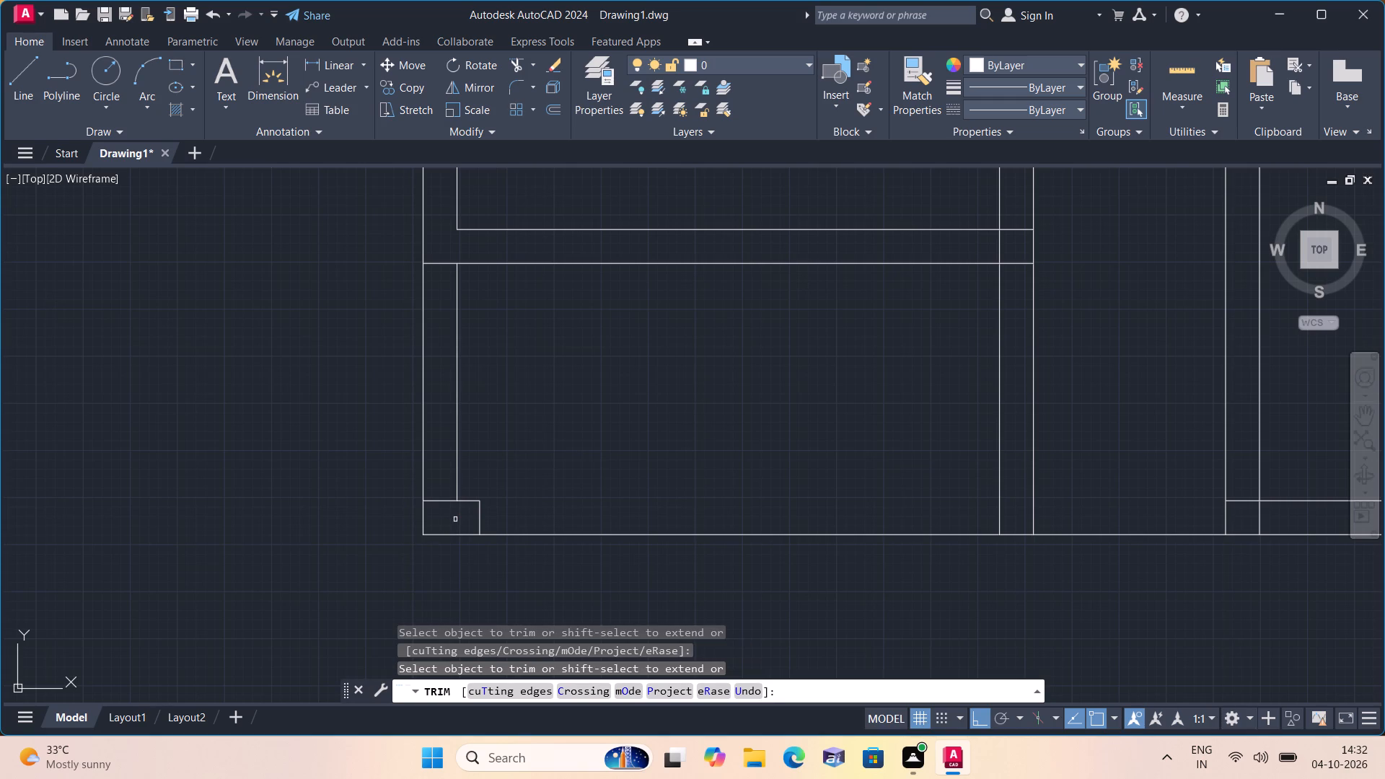
{"action": "scroll", "coordinate": [455, 519], "scroll_direction": "down", "scroll_amount": 1}
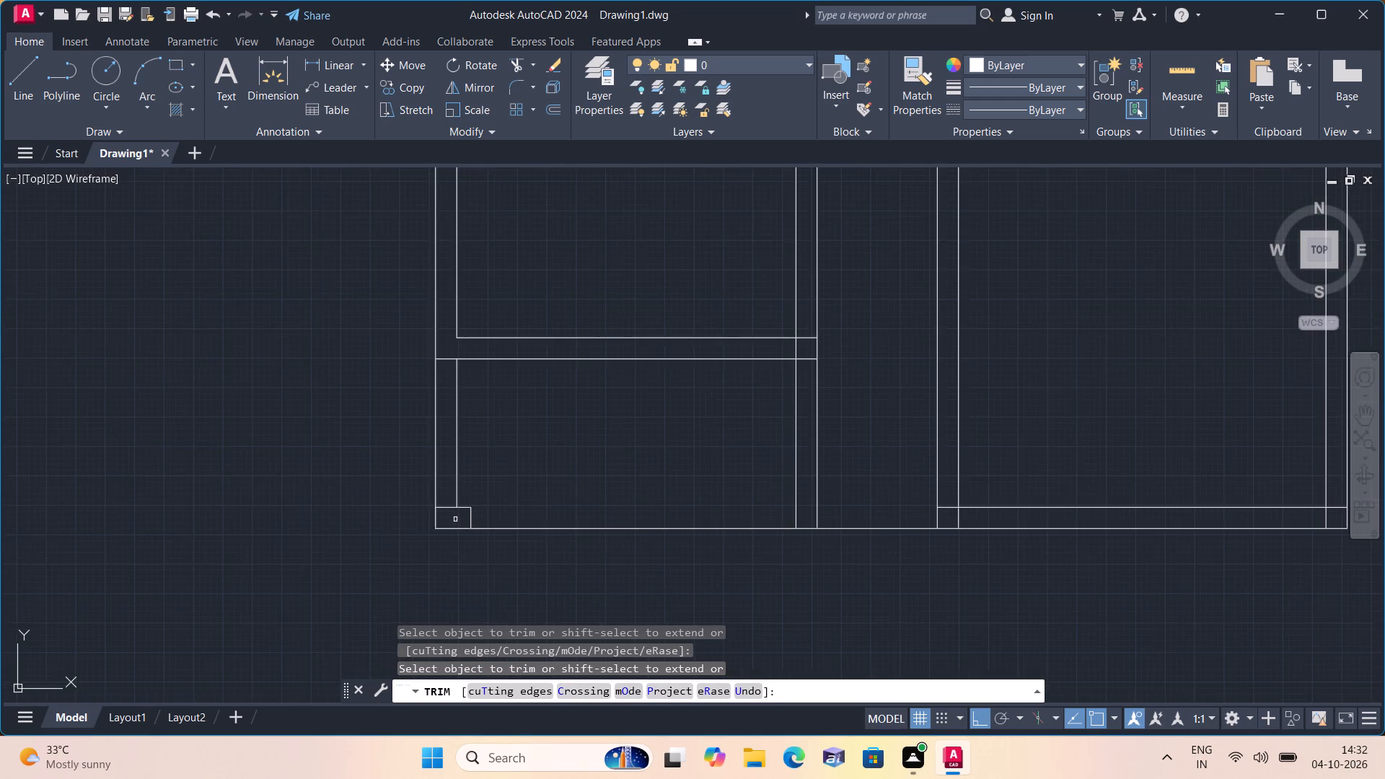
{"action": "scroll", "coordinate": [455, 519], "scroll_direction": "up", "scroll_amount": 2}
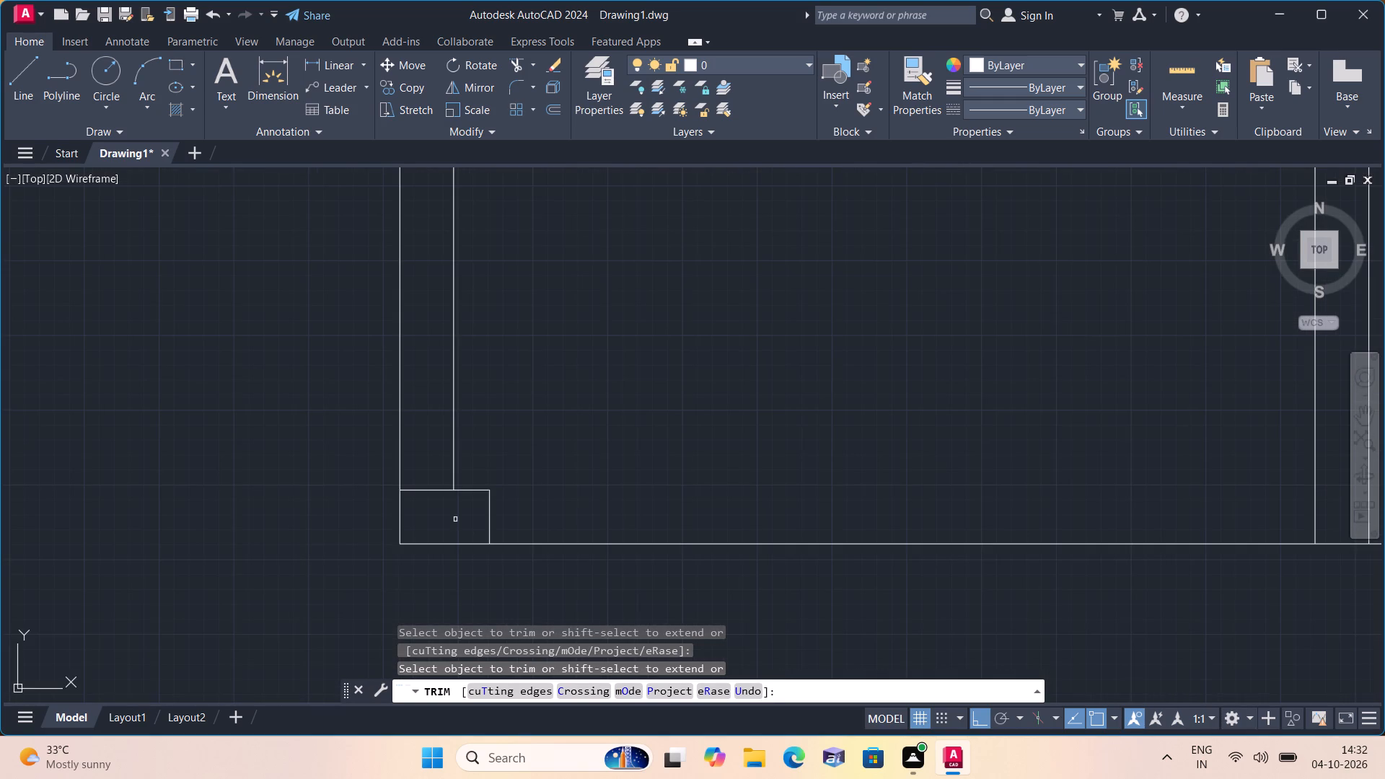
{"action": "scroll", "coordinate": [452, 444], "scroll_direction": "down", "scroll_amount": 3}
{"action": "left_click", "coordinate": [450, 431]}
Trim both right wall lines of the lower left room where they extend below its bottom wall.
{"action": "middle_click_drag", "start_coordinate": [506, 410], "coordinate": [509, 420]}
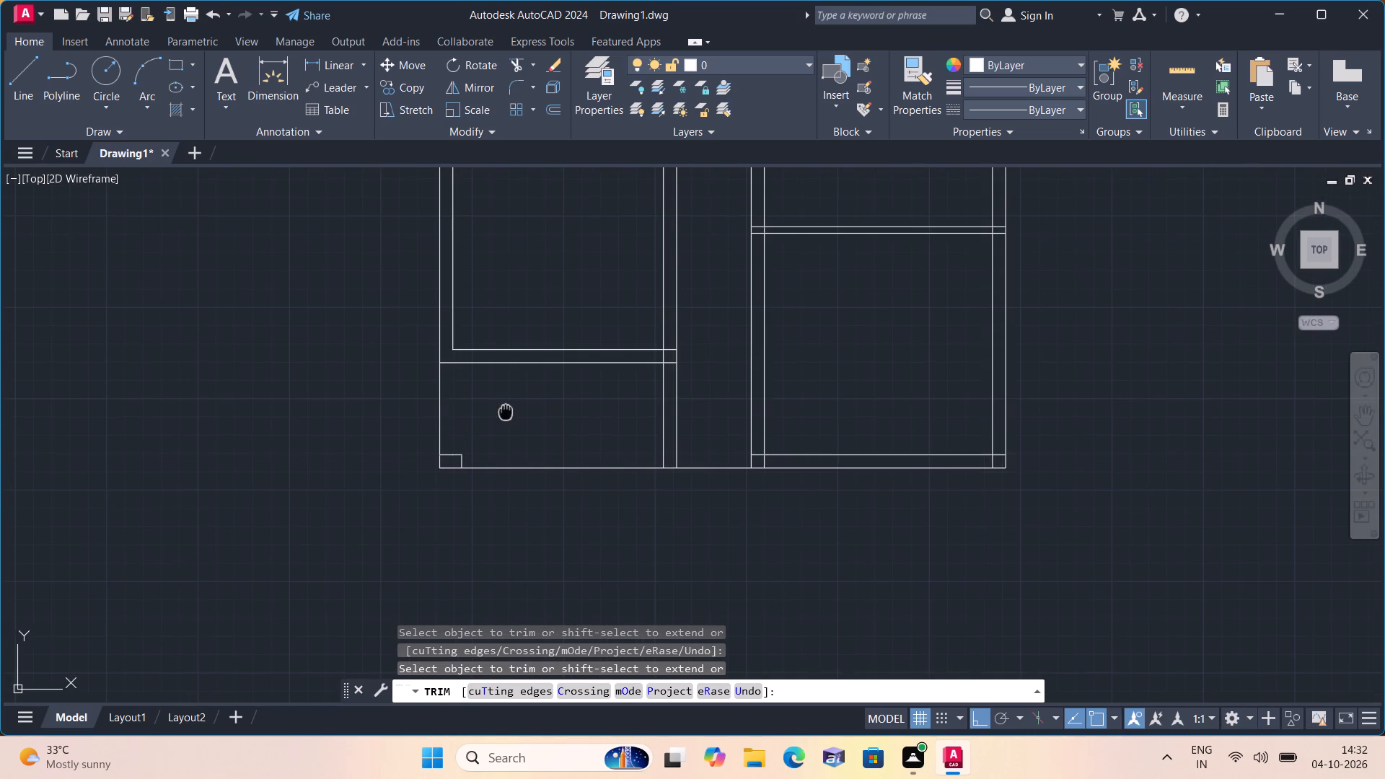
{"action": "middle_click_drag", "start_coordinate": [509, 420], "coordinate": [581, 556]}
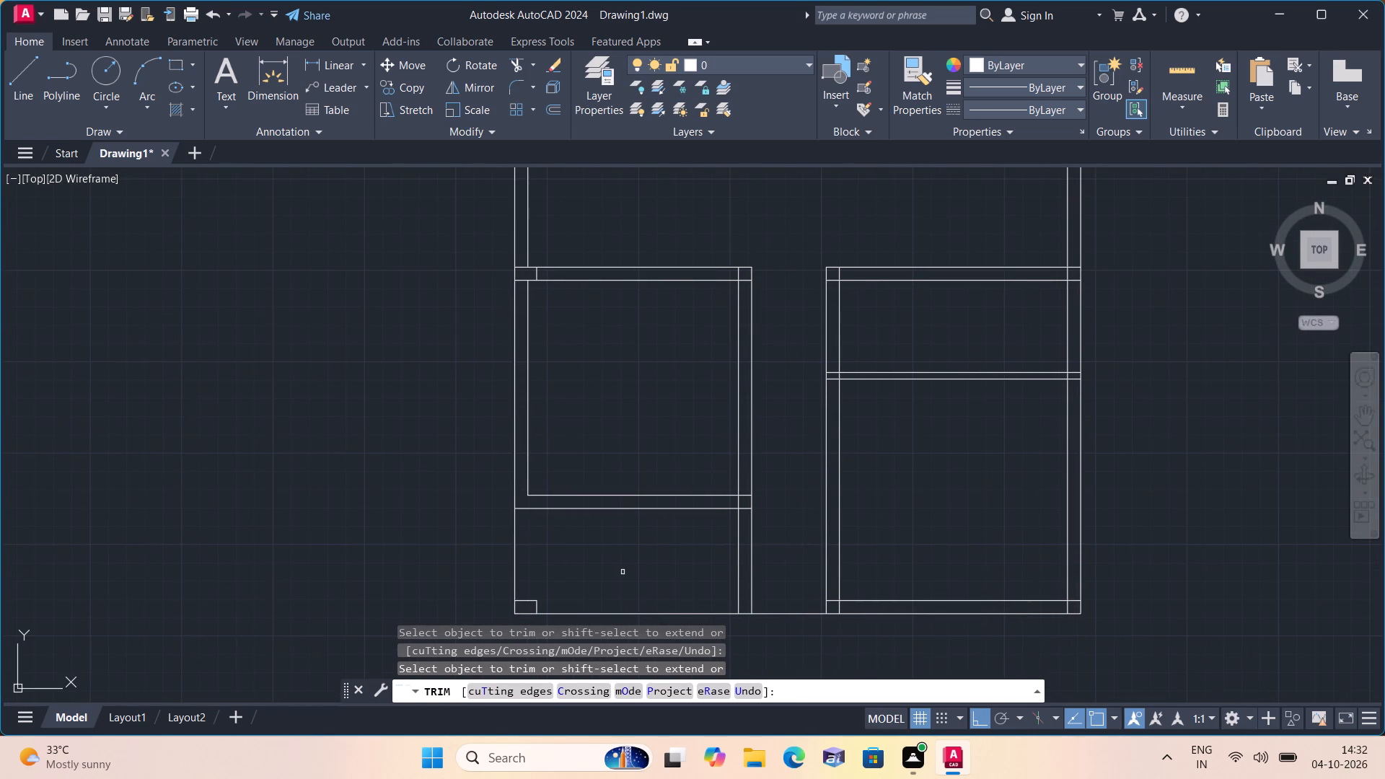
{"action": "left_click", "coordinate": [788, 545]}
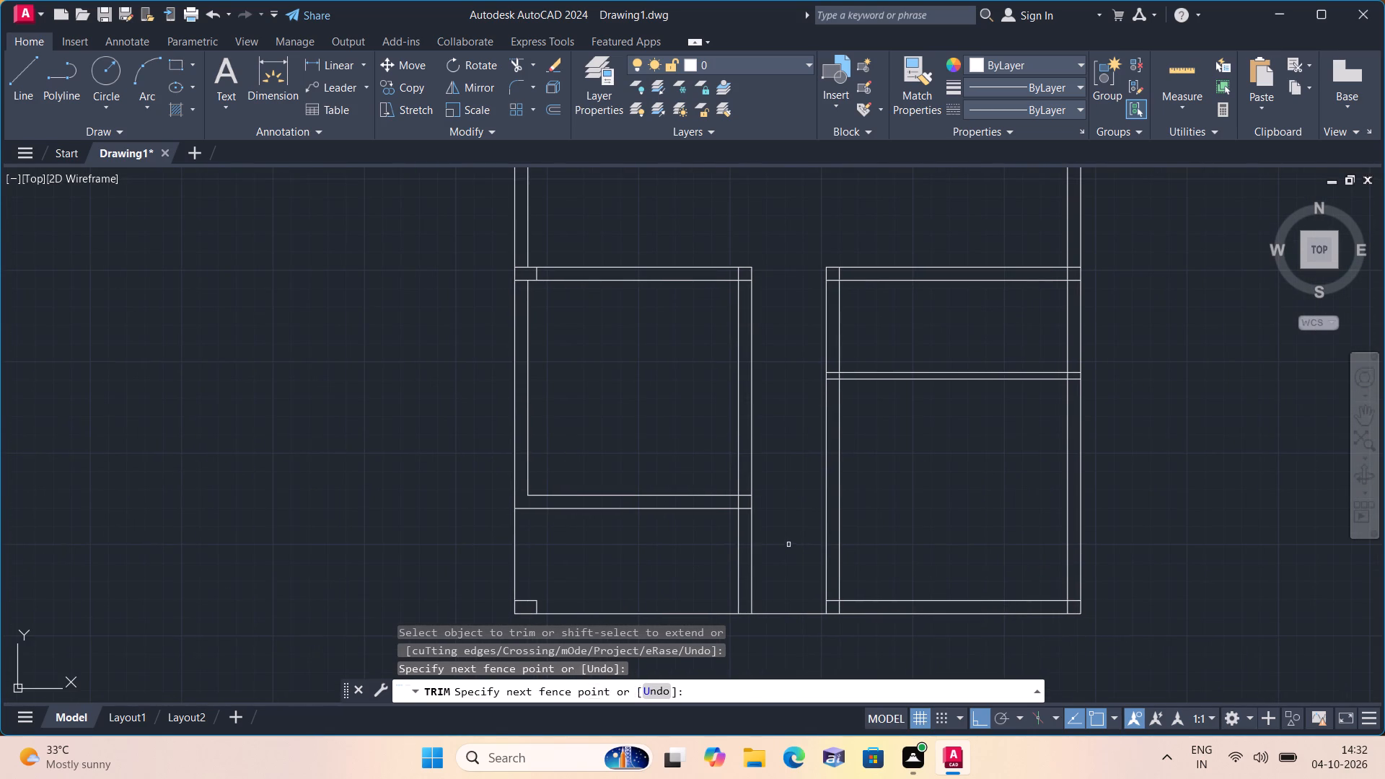
{"action": "left_click", "coordinate": [680, 558]}
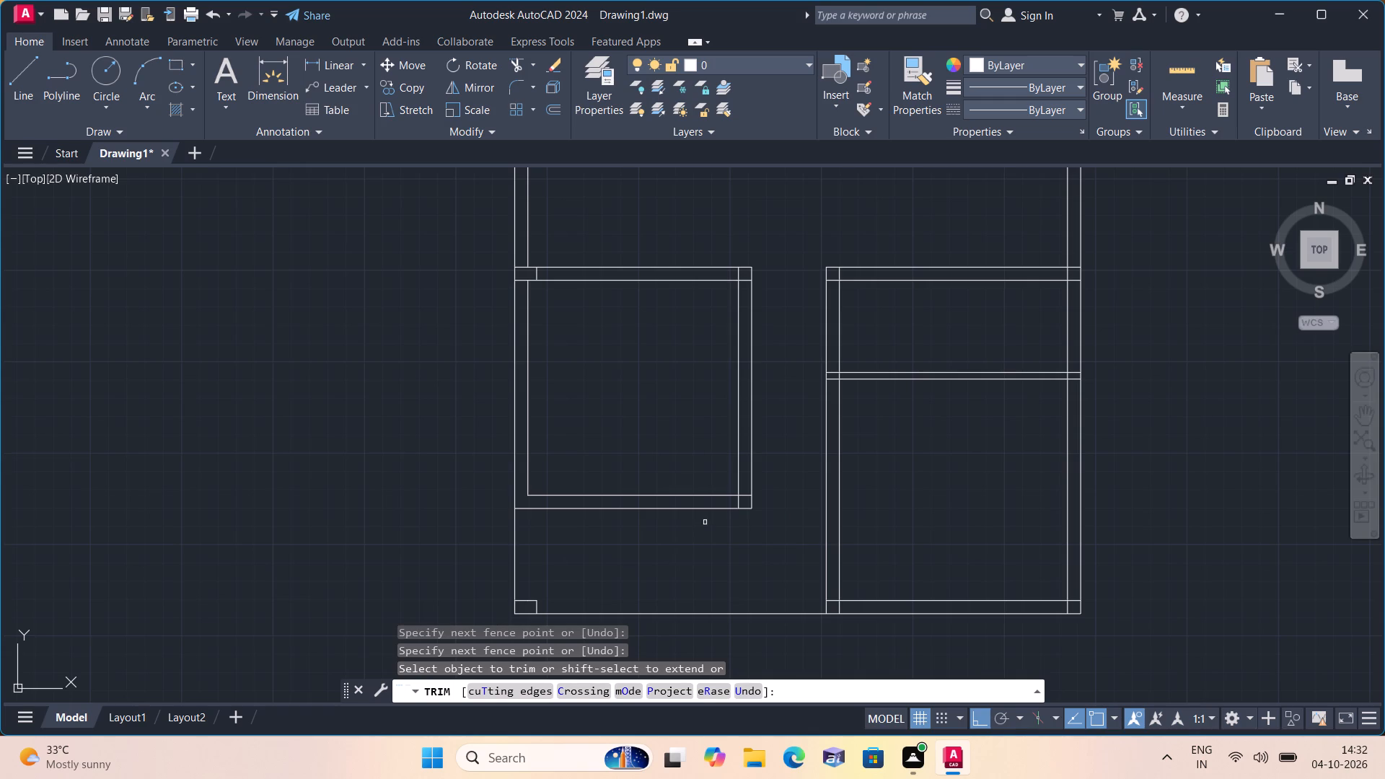
Trim the crossing inner line ends at the lower left room's bottom-right corner.
{"action": "scroll", "coordinate": [731, 496], "scroll_direction": "up", "scroll_amount": 1}
{"action": "left_click", "coordinate": [733, 511]}
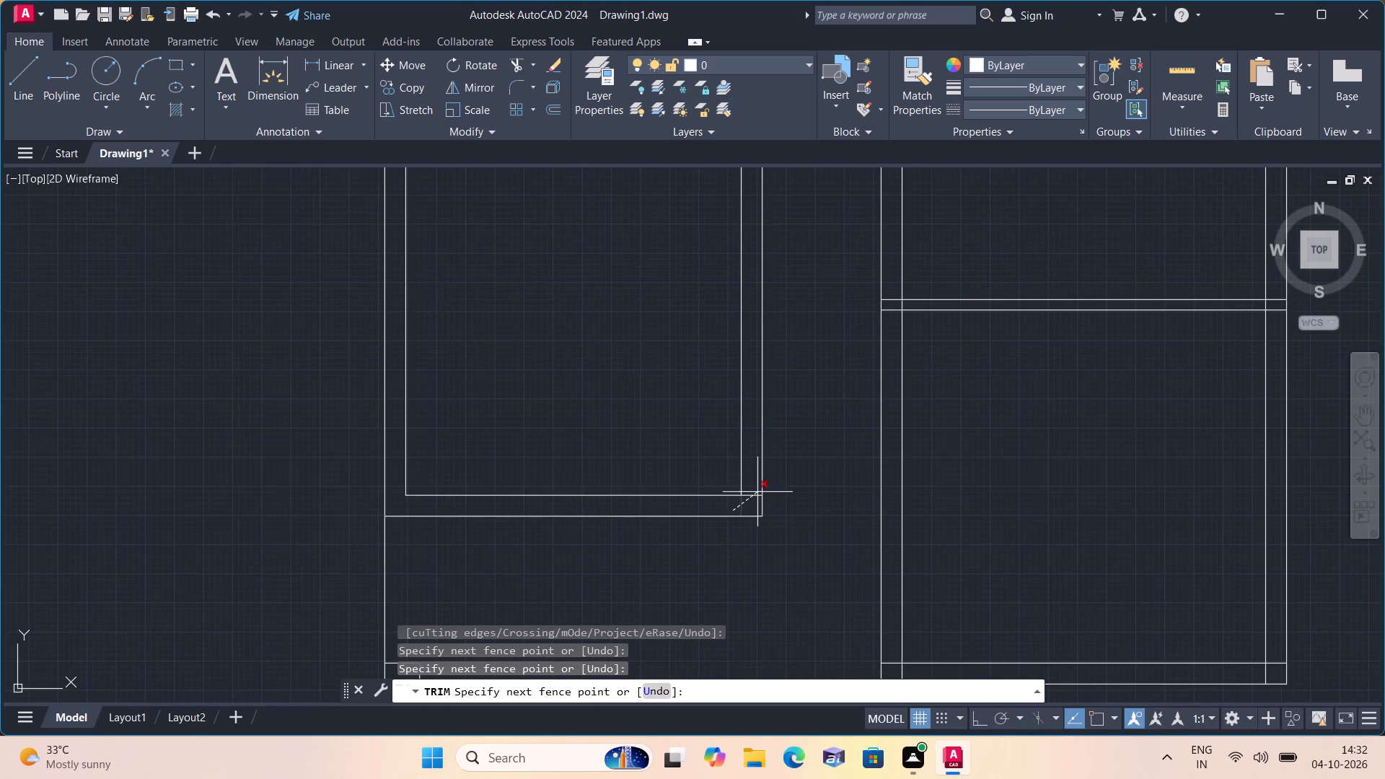
{"action": "left_click", "coordinate": [758, 490]}
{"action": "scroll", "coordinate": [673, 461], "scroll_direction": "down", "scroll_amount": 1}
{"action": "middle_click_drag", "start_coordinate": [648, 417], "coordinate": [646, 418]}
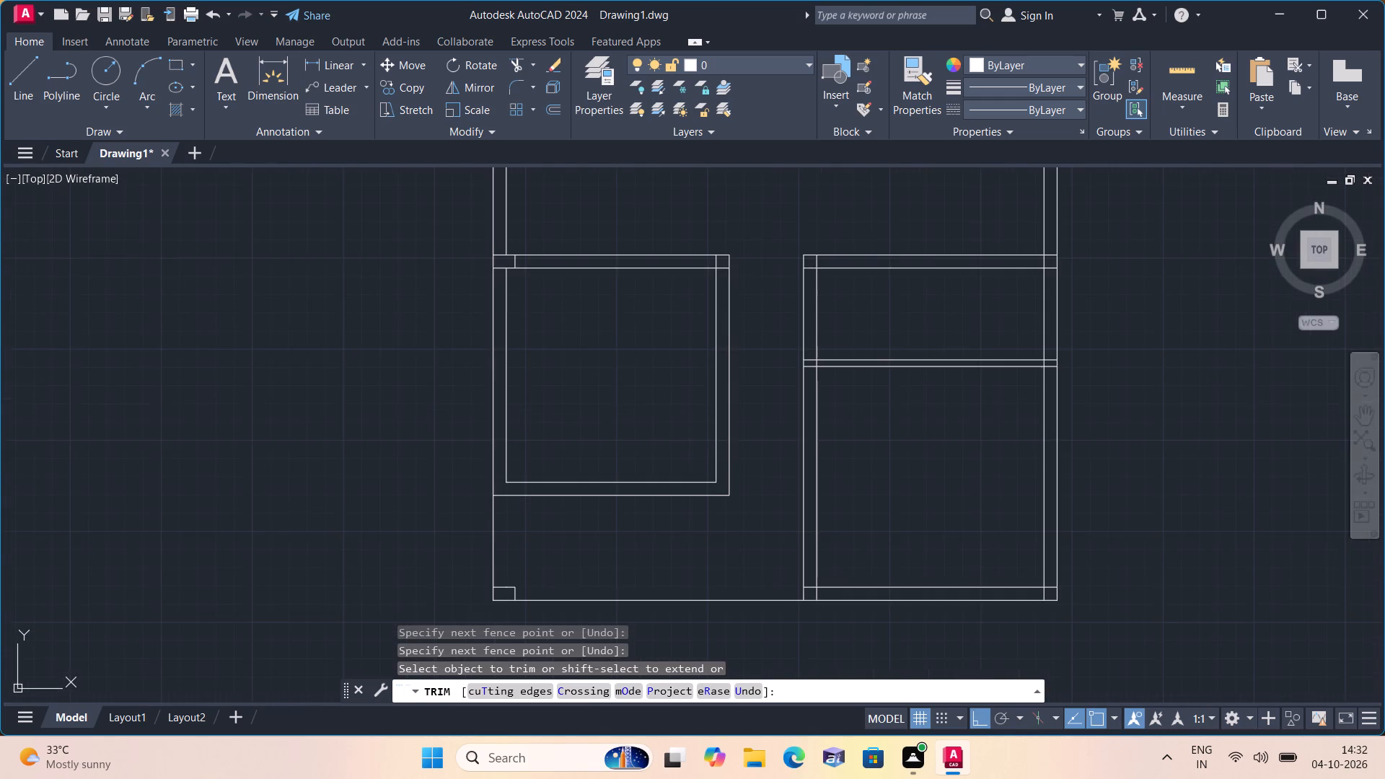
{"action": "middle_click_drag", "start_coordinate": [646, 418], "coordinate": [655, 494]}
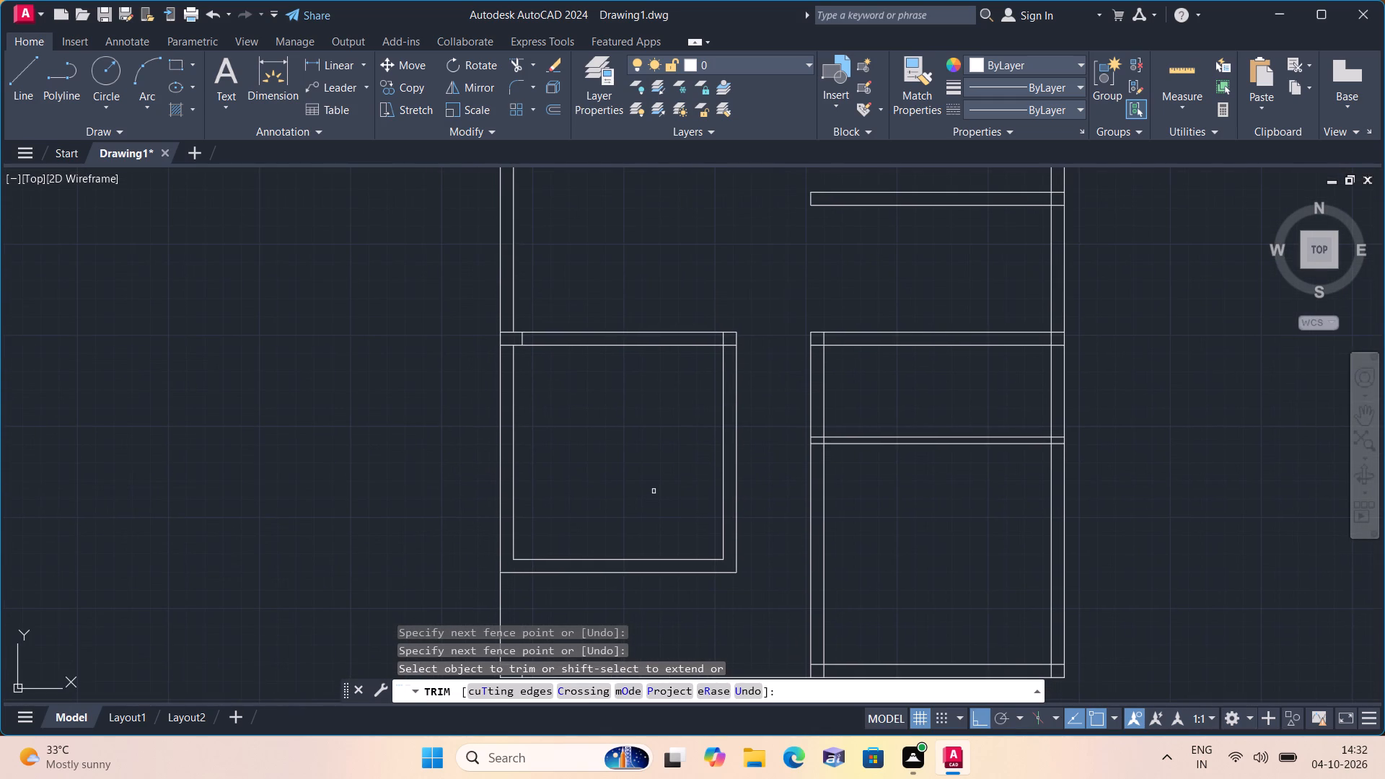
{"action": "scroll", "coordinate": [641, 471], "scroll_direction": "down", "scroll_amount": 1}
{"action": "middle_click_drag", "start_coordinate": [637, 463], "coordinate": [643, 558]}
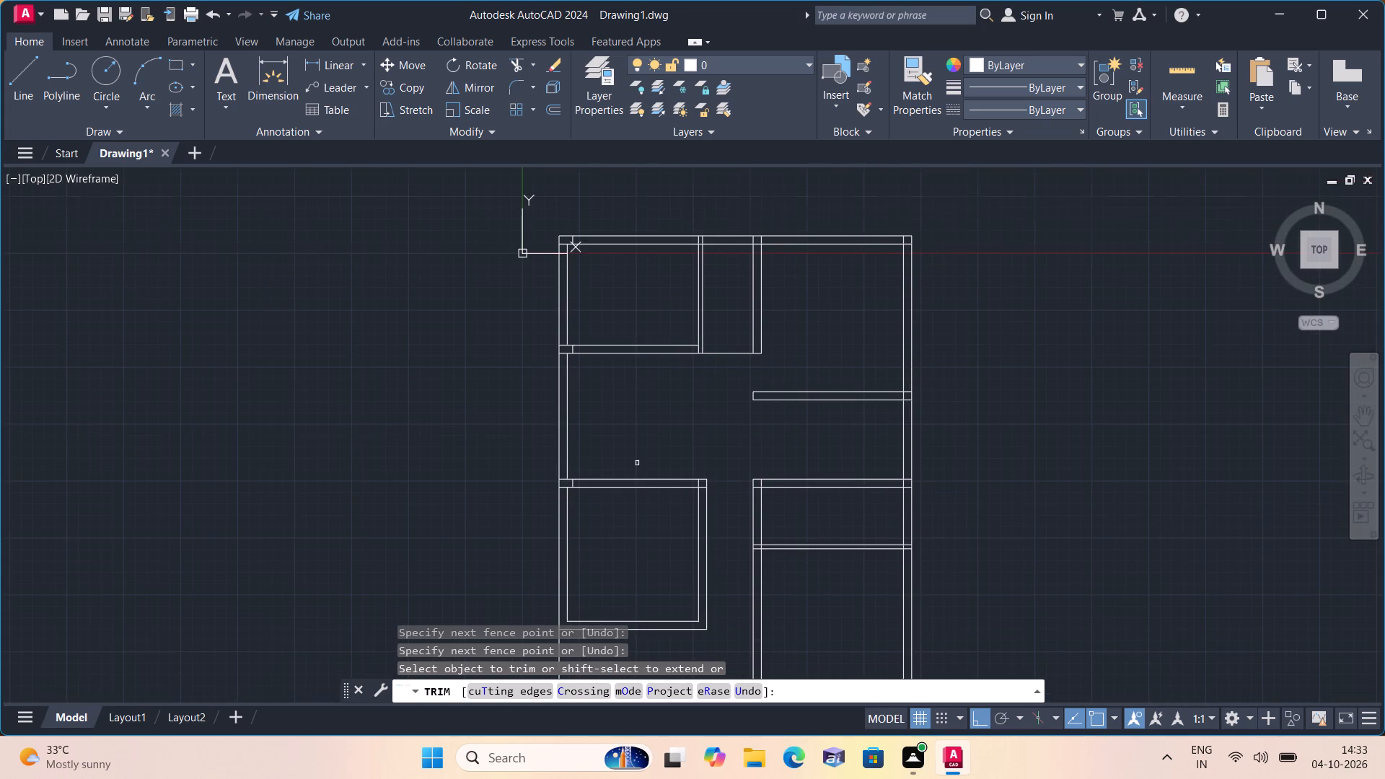
Trim the inner top line's crossing end at the lower left room's top-right corner.
{"action": "scroll", "coordinate": [674, 506], "scroll_direction": "up", "scroll_amount": 2}
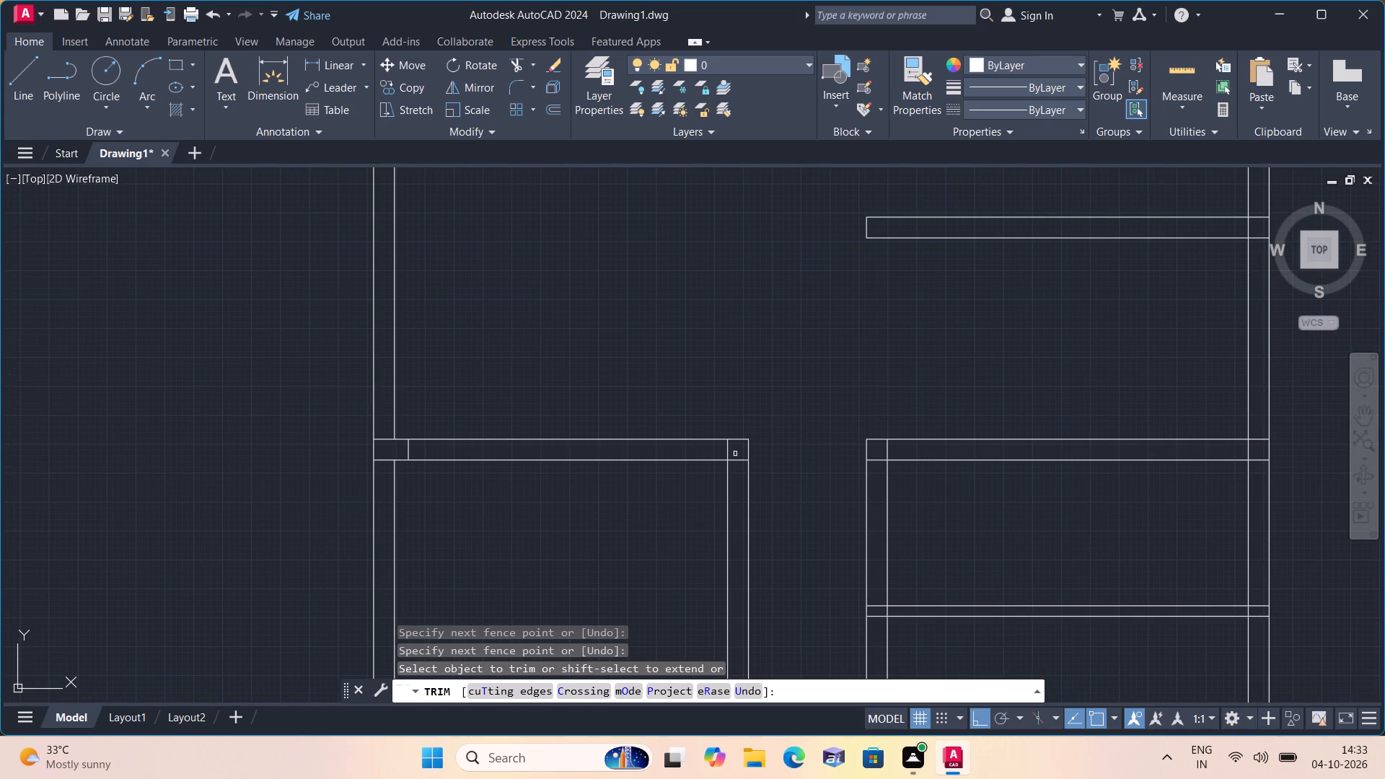
{"action": "left_click", "coordinate": [743, 459]}
{"action": "scroll", "coordinate": [720, 470], "scroll_direction": "down", "scroll_amount": 1}
{"action": "scroll", "coordinate": [714, 399], "scroll_direction": "down", "scroll_amount": 1}
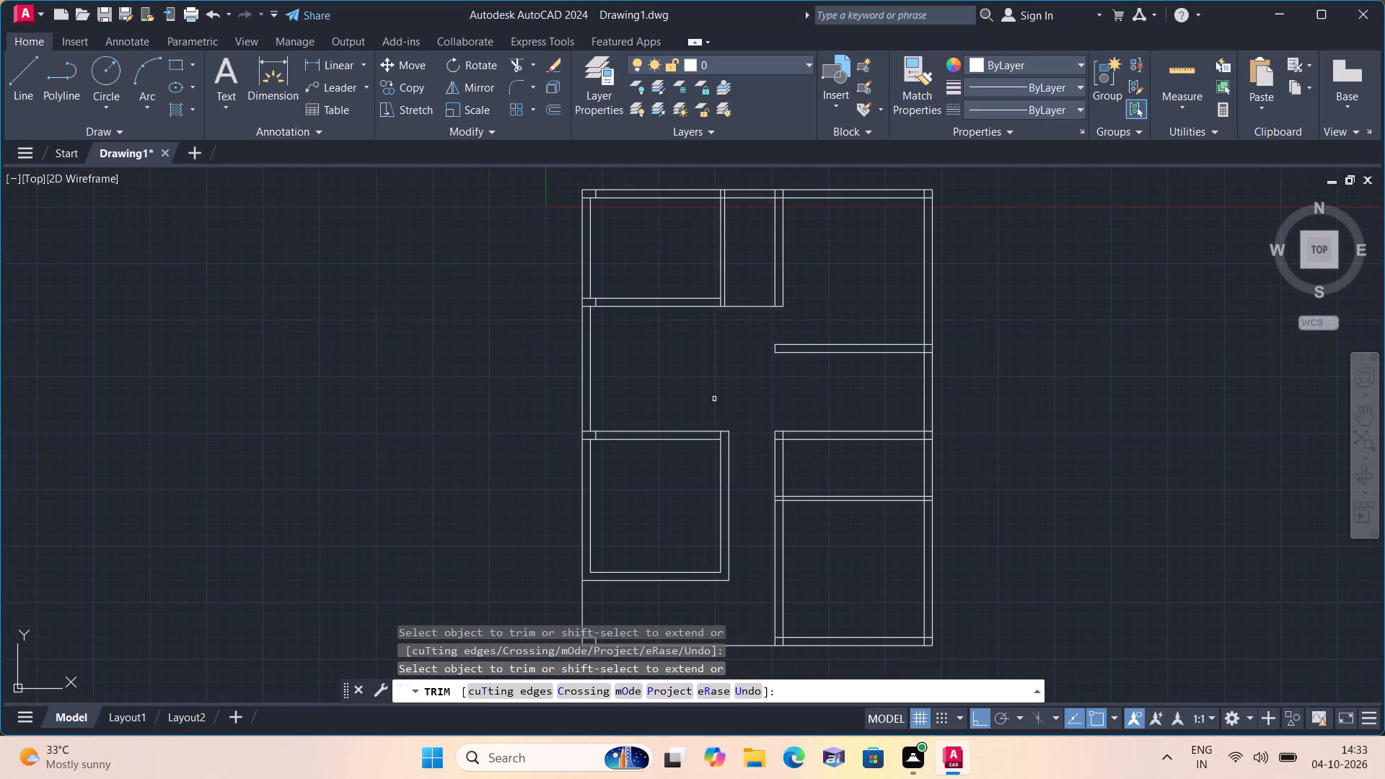
Open the junction of the upper left room's right partition with the top wall by trimming the lines crossing there.
{"action": "middle_click_drag", "start_coordinate": [711, 384], "coordinate": [708, 472]}
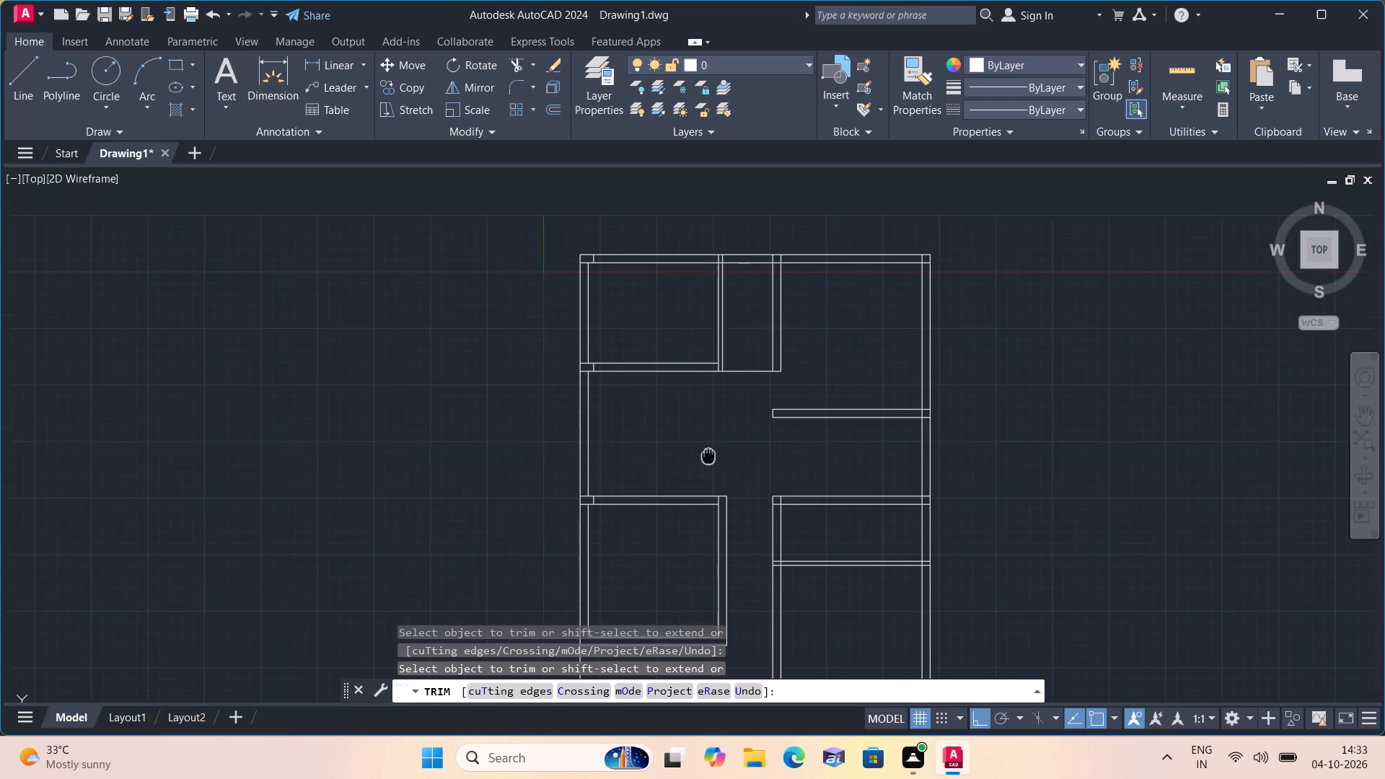
{"action": "middle_click_drag", "start_coordinate": [708, 472], "coordinate": [677, 549]}
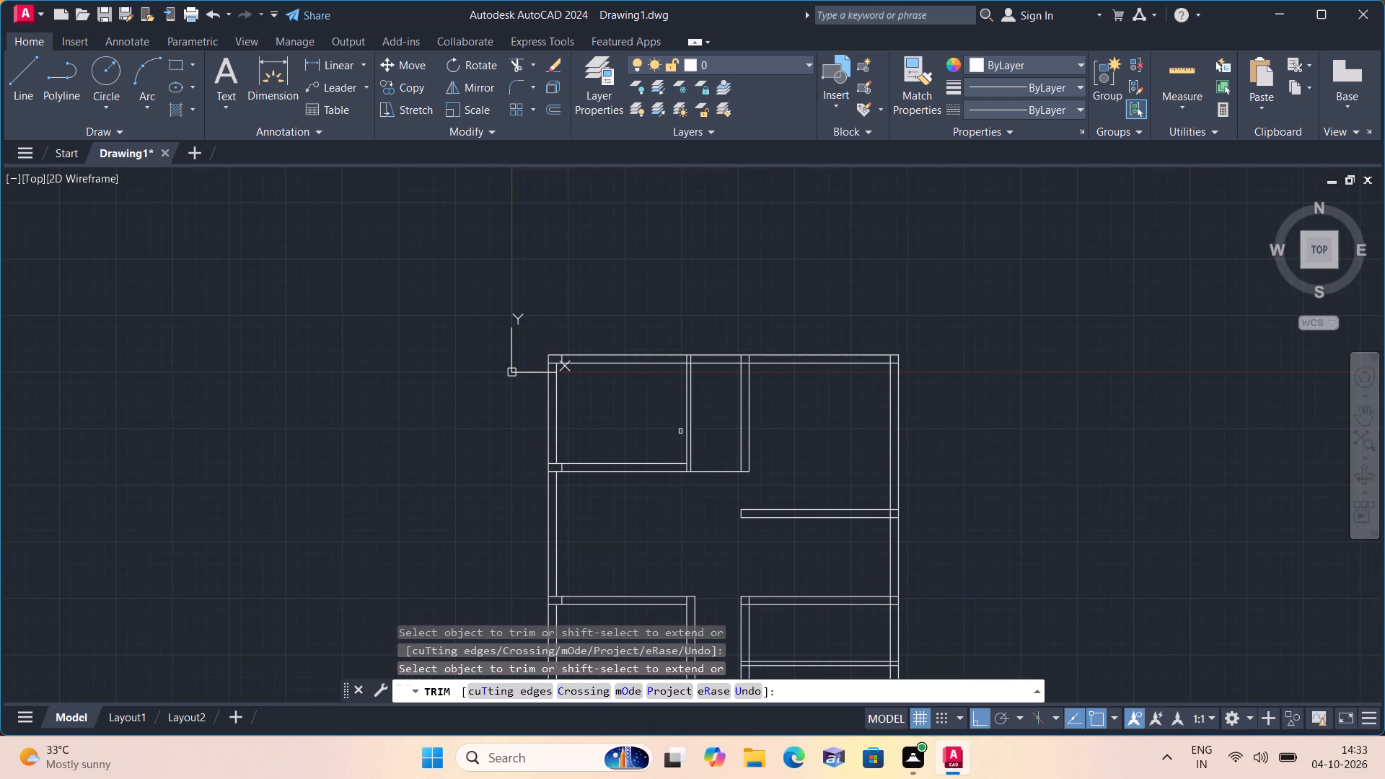
{"action": "middle_click_drag", "start_coordinate": [661, 413], "coordinate": [651, 468]}
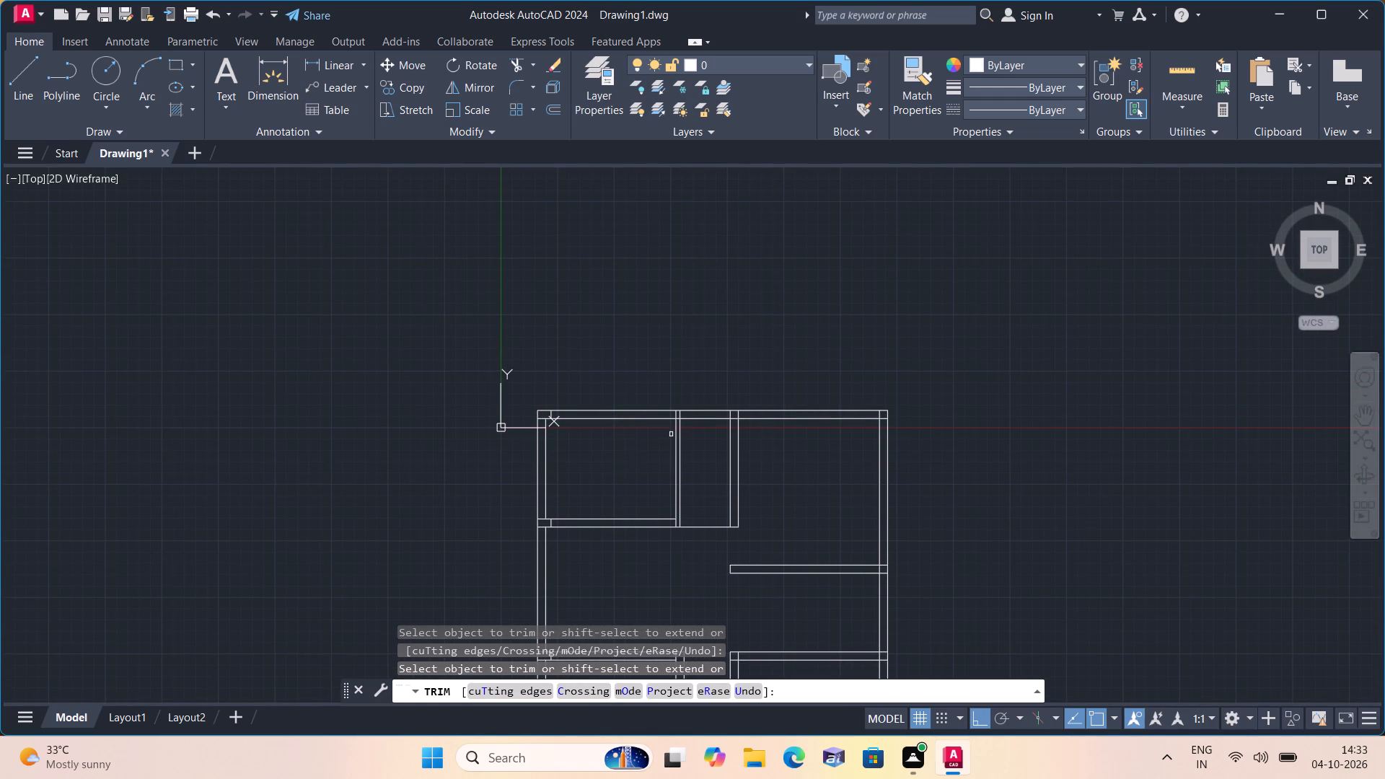
{"action": "scroll", "coordinate": [675, 423], "scroll_direction": "up", "scroll_amount": 3}
{"action": "left_click", "coordinate": [695, 392]}
{"action": "left_click", "coordinate": [629, 401]}
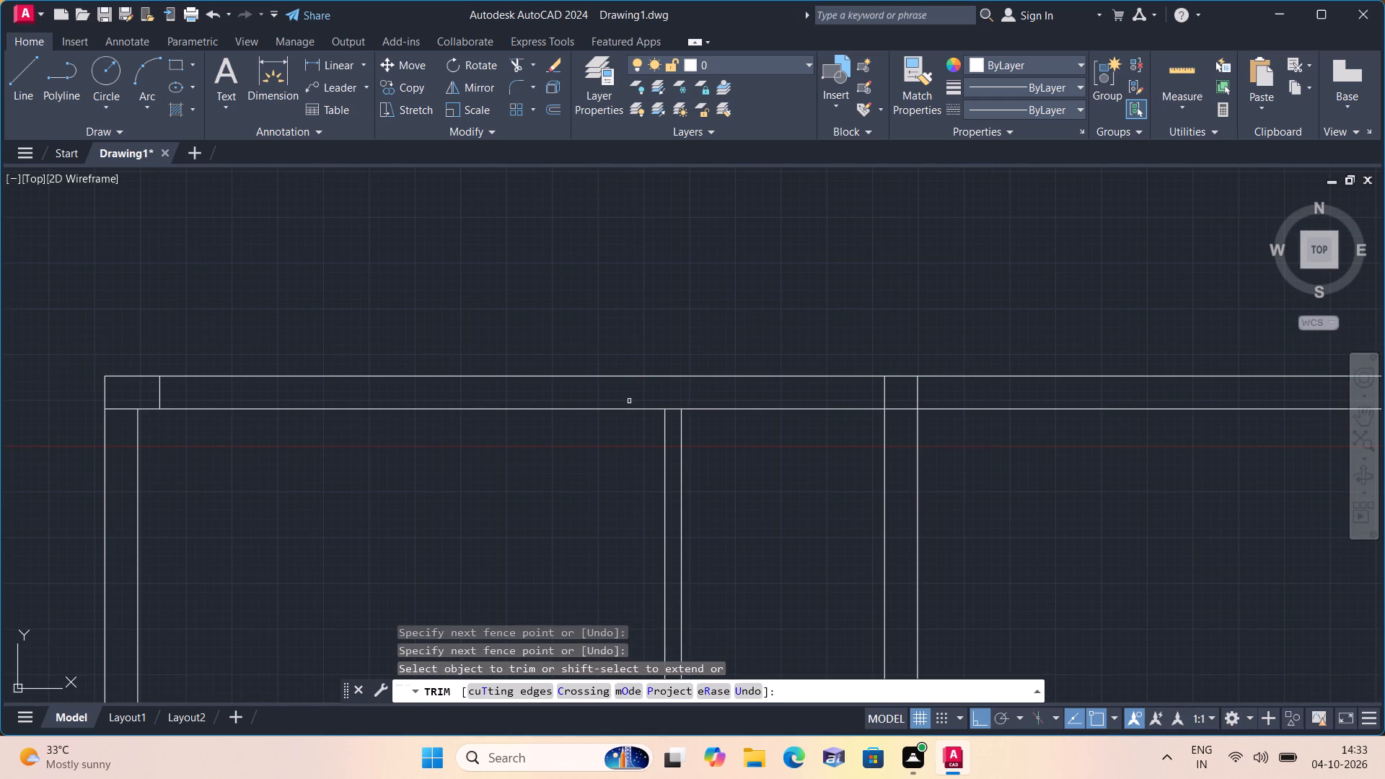
{"action": "left_click", "coordinate": [672, 408]}
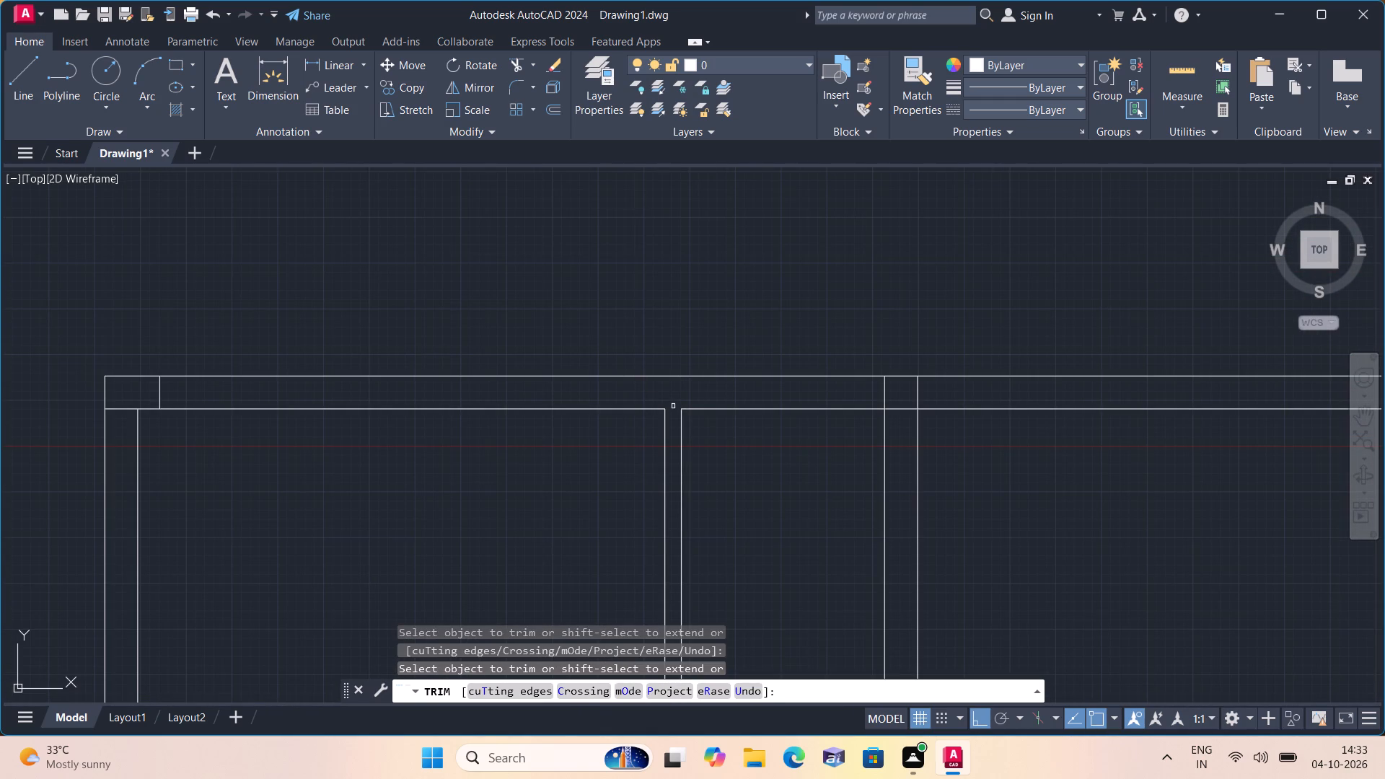
{"action": "scroll", "coordinate": [767, 405], "scroll_direction": "down", "scroll_amount": 1}
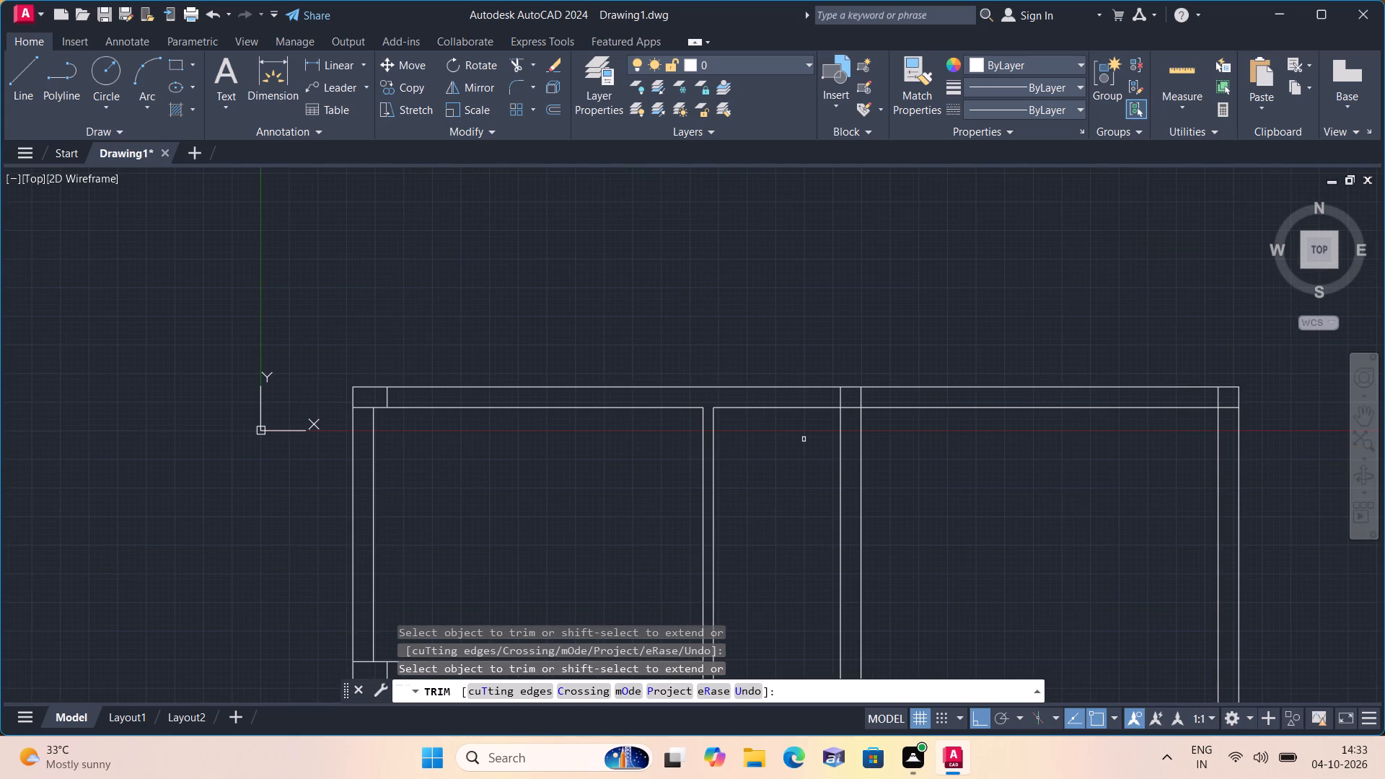
{"action": "middle_click_drag", "start_coordinate": [775, 518], "coordinate": [744, 473]}
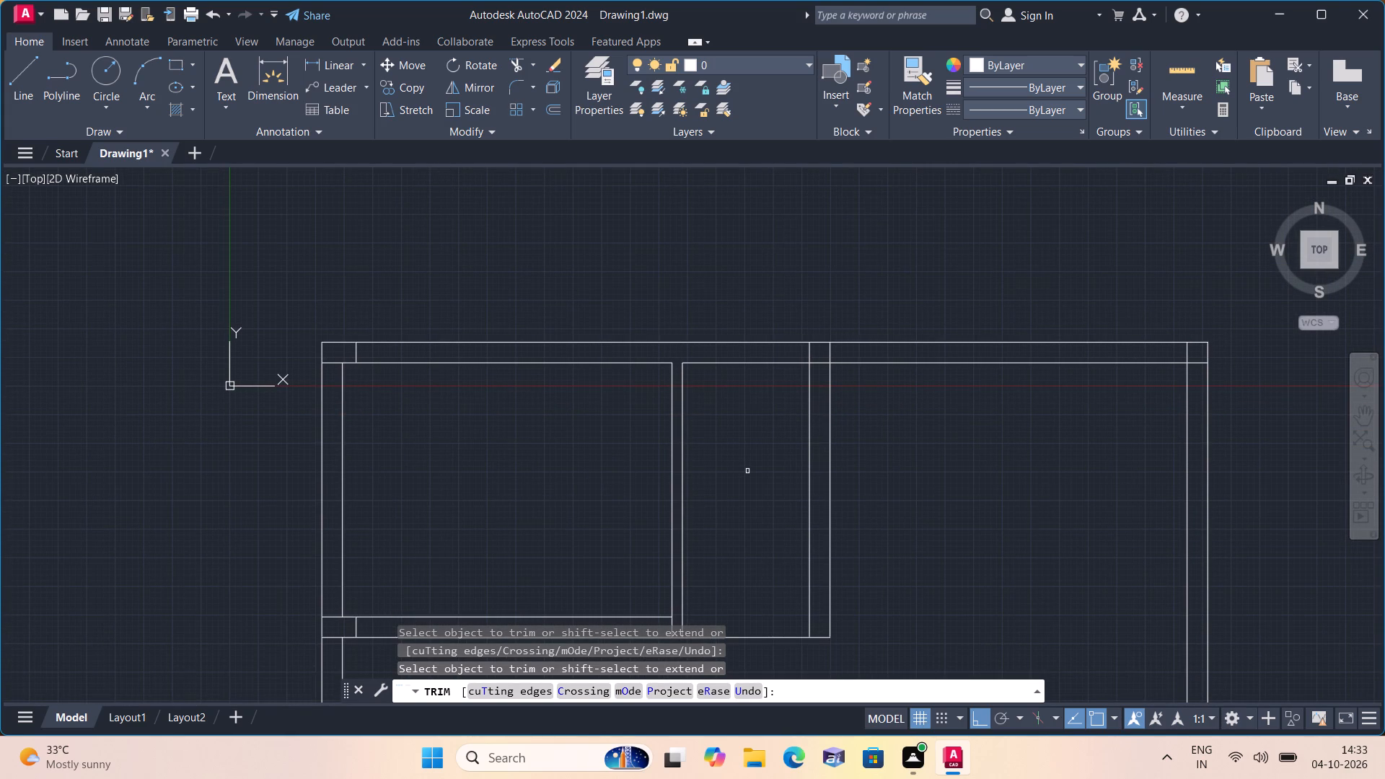
{"action": "key", "text": "Escape"}
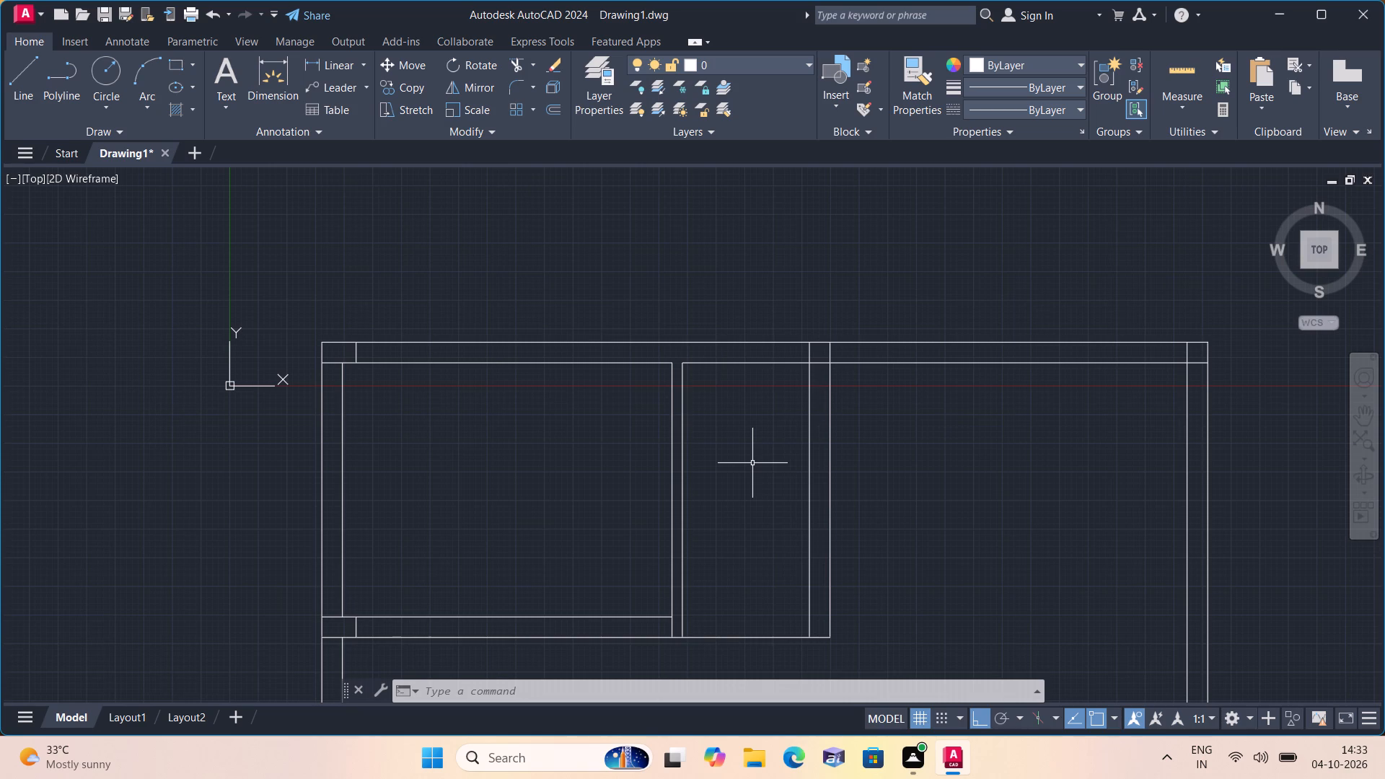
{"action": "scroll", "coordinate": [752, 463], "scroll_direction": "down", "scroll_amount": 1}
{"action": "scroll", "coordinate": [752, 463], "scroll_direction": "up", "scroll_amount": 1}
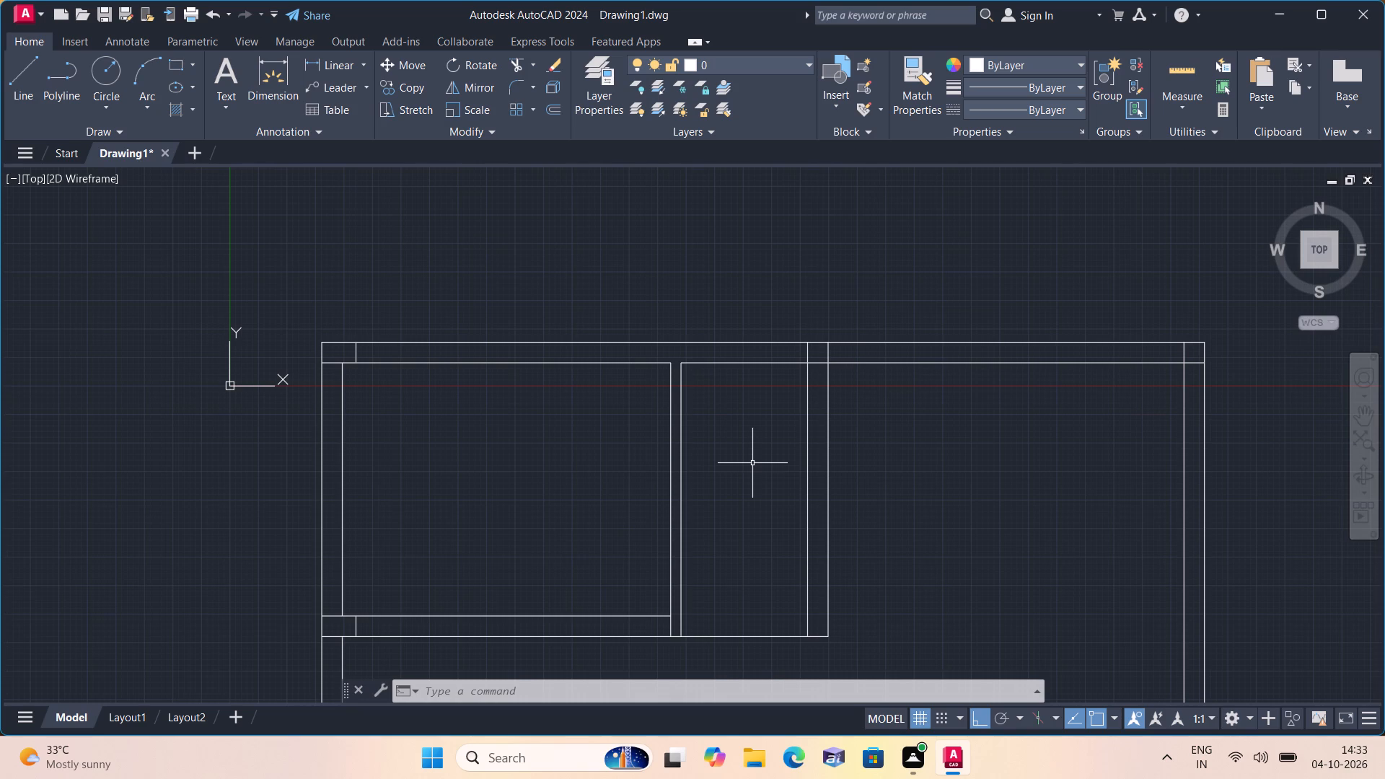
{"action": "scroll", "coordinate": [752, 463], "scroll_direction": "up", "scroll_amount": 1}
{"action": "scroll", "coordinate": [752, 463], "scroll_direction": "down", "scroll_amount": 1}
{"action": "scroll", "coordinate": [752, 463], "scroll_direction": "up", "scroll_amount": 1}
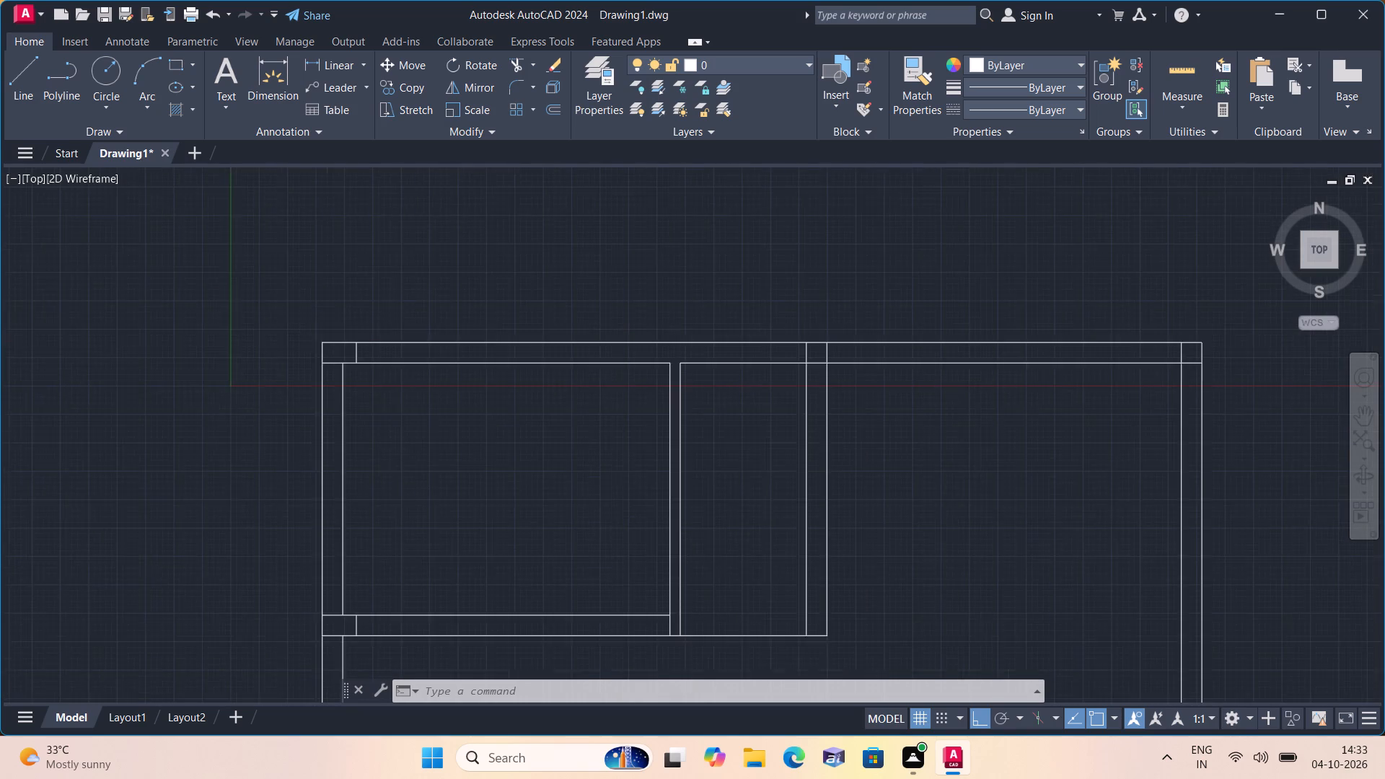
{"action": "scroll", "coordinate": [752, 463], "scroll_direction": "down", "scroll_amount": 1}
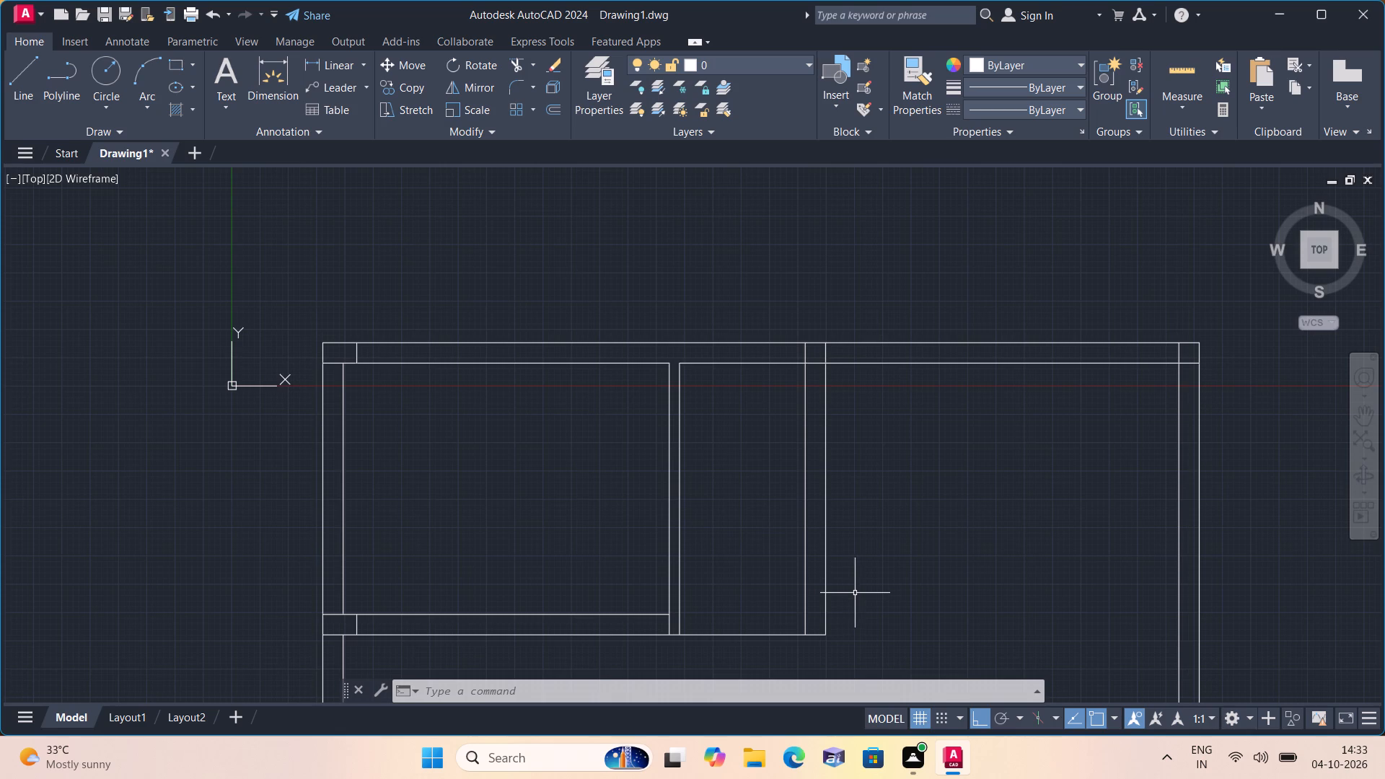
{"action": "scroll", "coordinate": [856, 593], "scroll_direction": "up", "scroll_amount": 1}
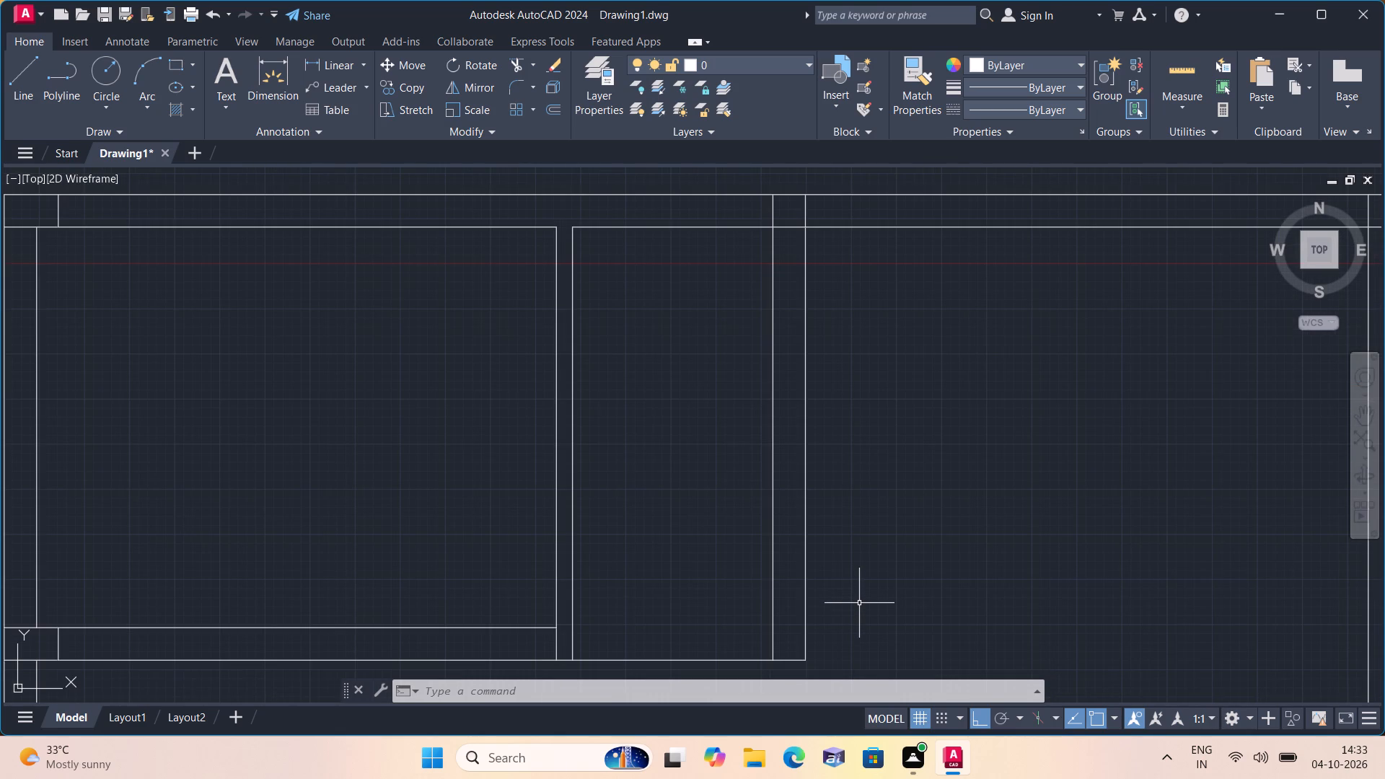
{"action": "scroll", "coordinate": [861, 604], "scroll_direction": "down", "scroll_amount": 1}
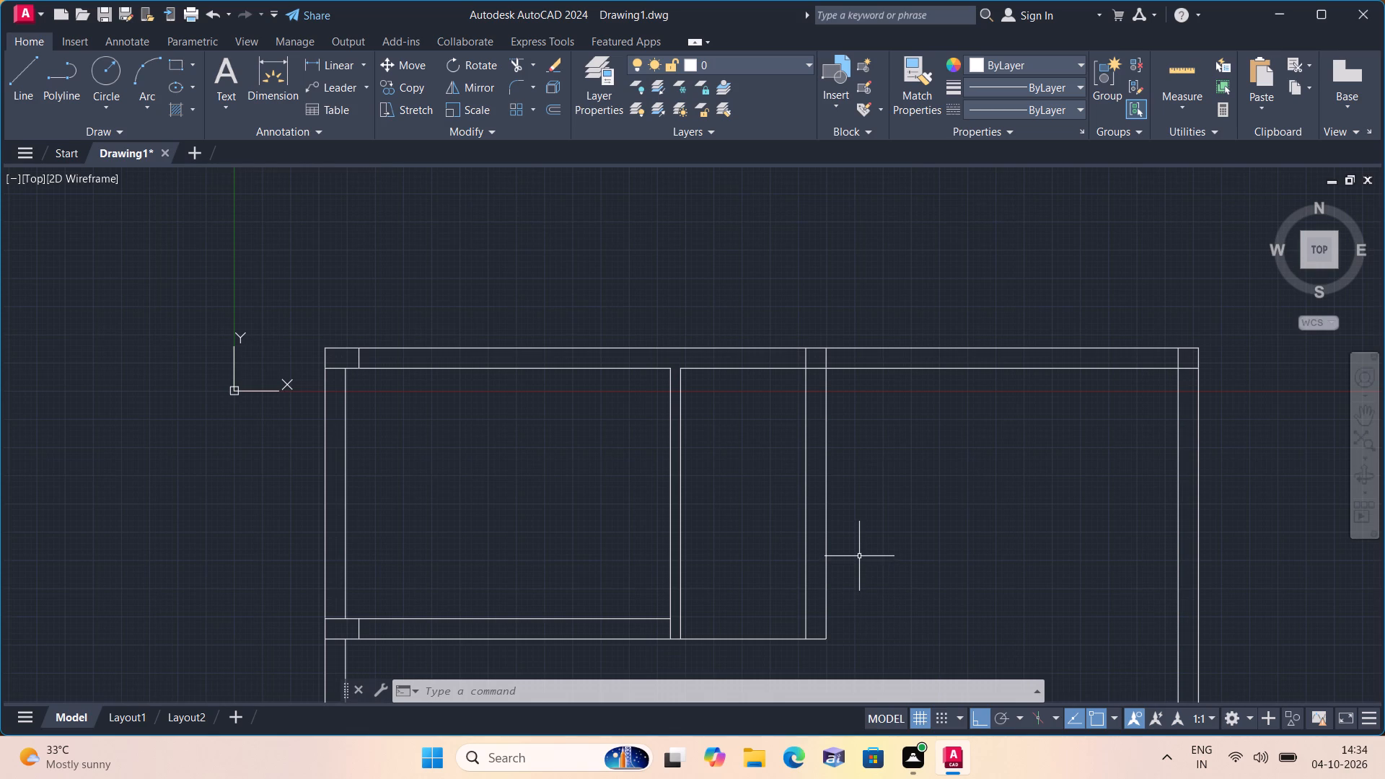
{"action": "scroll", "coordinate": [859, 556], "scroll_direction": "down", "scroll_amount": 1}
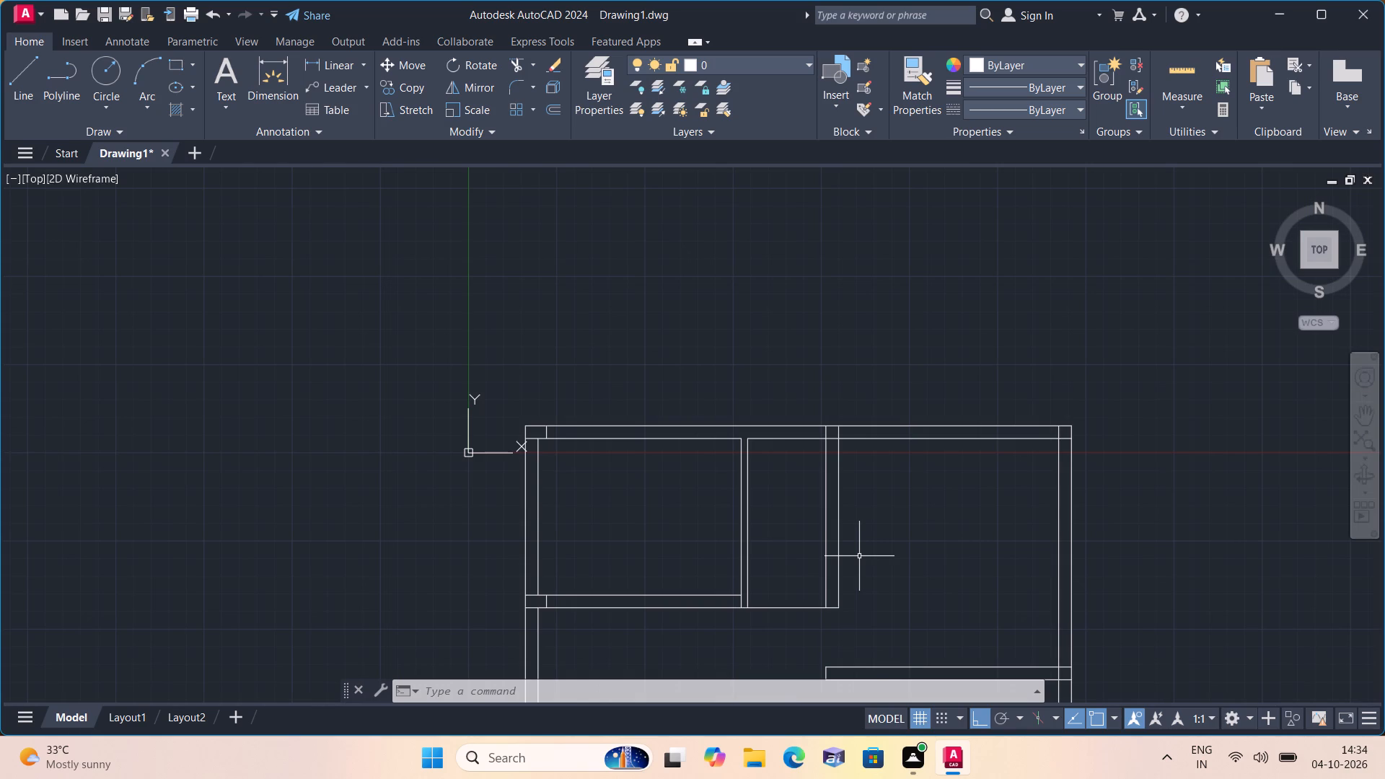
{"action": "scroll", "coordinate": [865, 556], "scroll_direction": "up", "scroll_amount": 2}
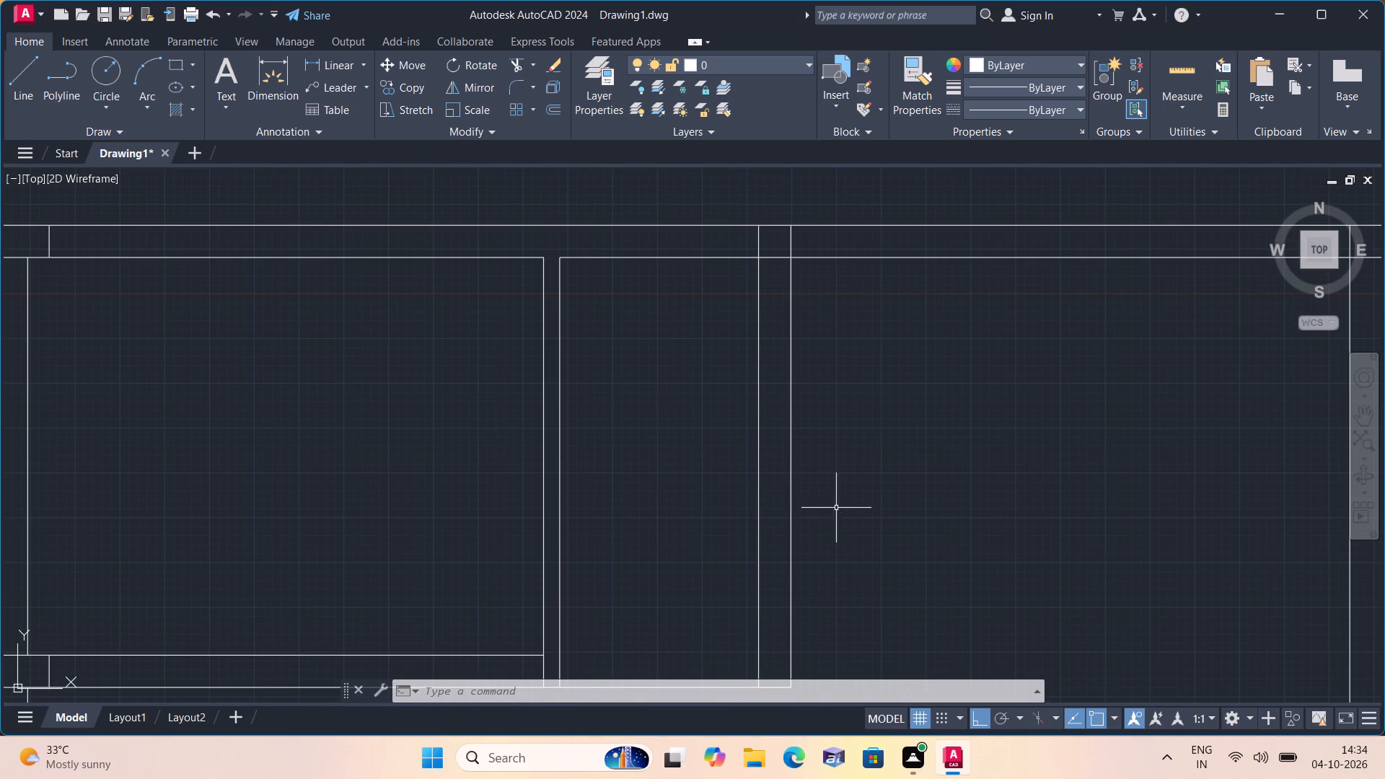
Offset the top wall's inner line 6'7.5" downward, starting from the narrow room beside the upper left room.
{"action": "type", "text": "off"}
{"action": "key", "text": "space"}
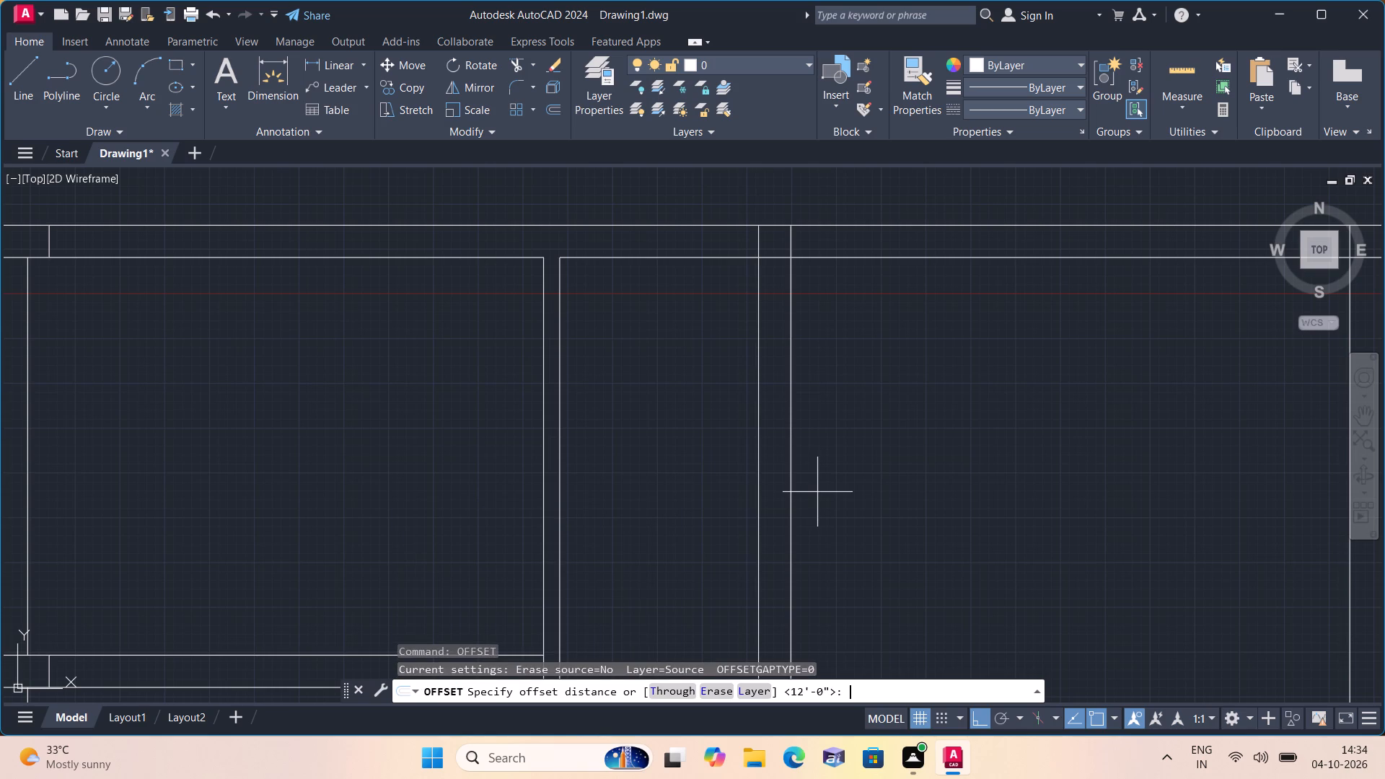
{"action": "type", "text": "6'7.5\""}
{"action": "key", "text": "space"}
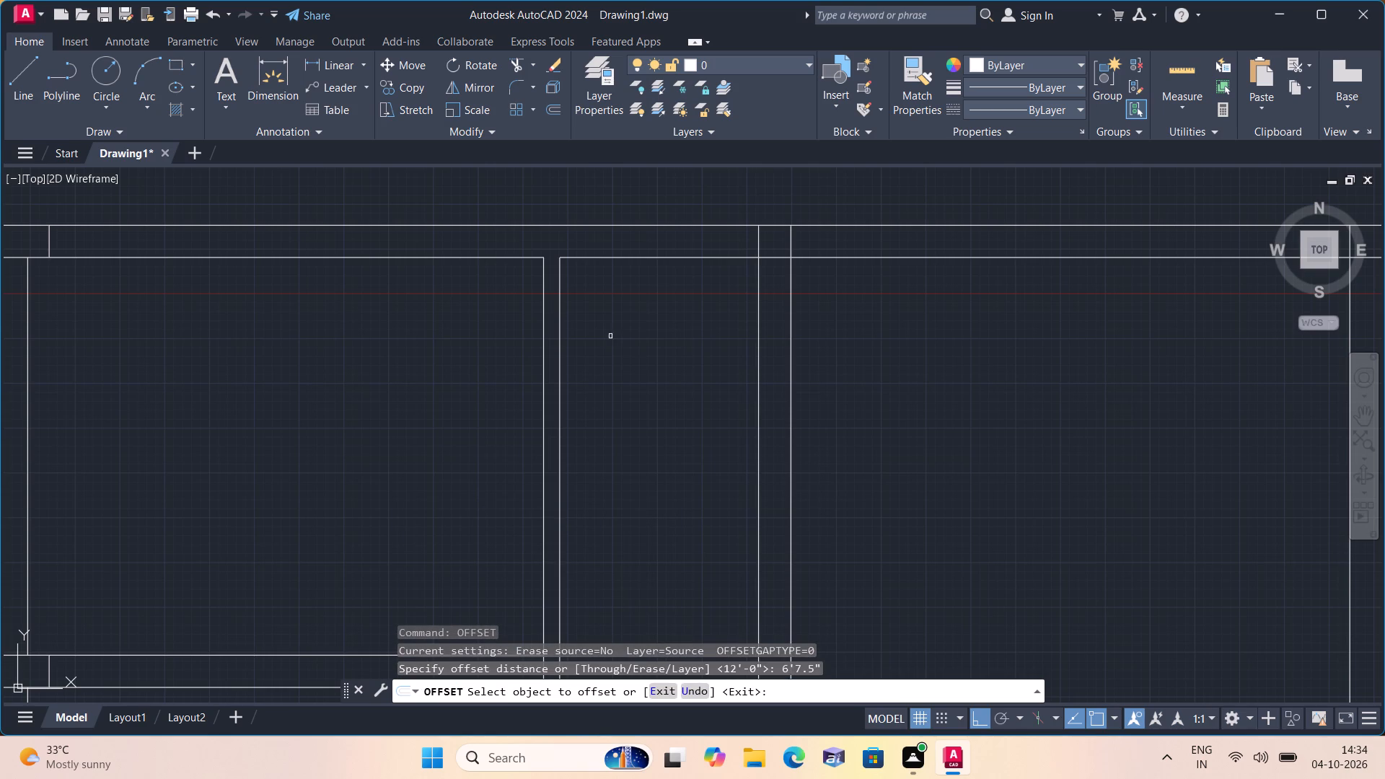
{"action": "left_click", "coordinate": [611, 253]}
{"action": "left_click", "coordinate": [615, 260]}
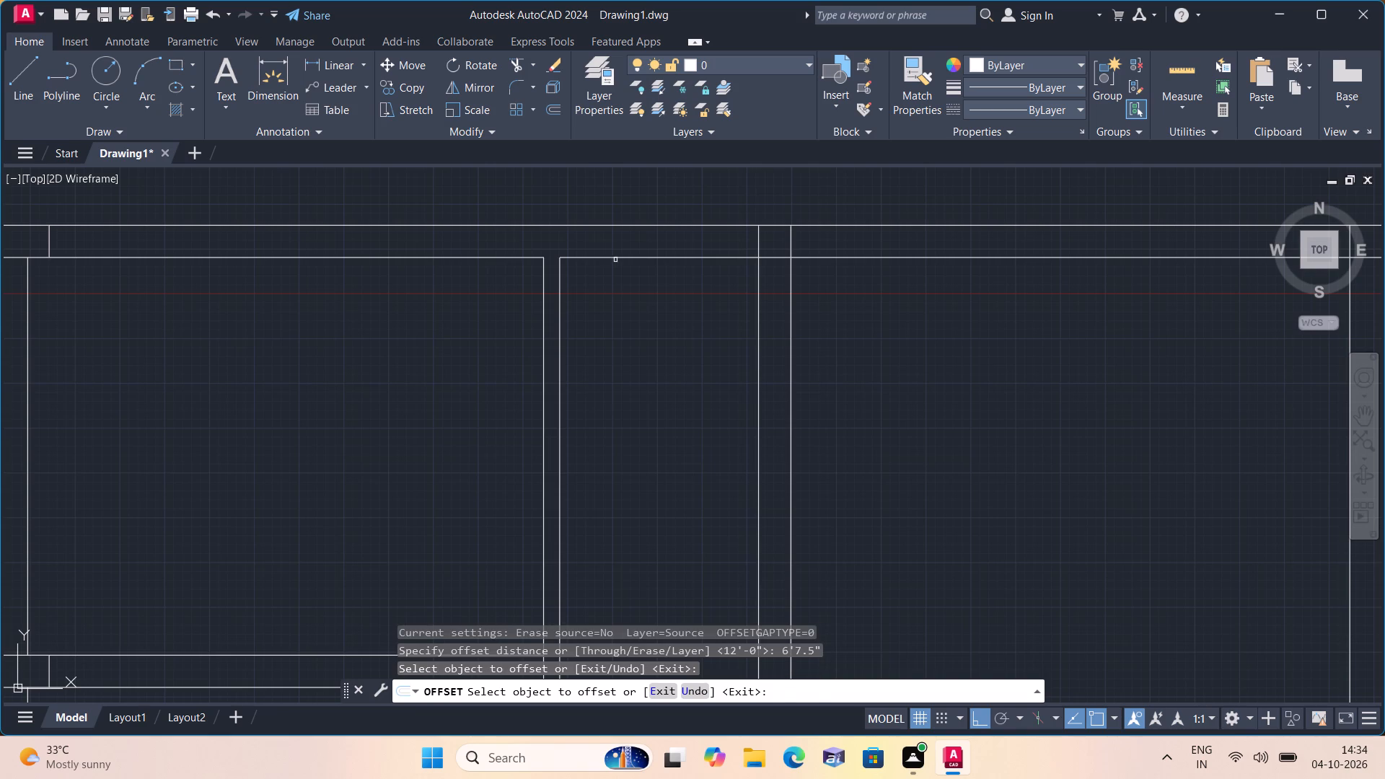
{"action": "left_click", "coordinate": [648, 330]}
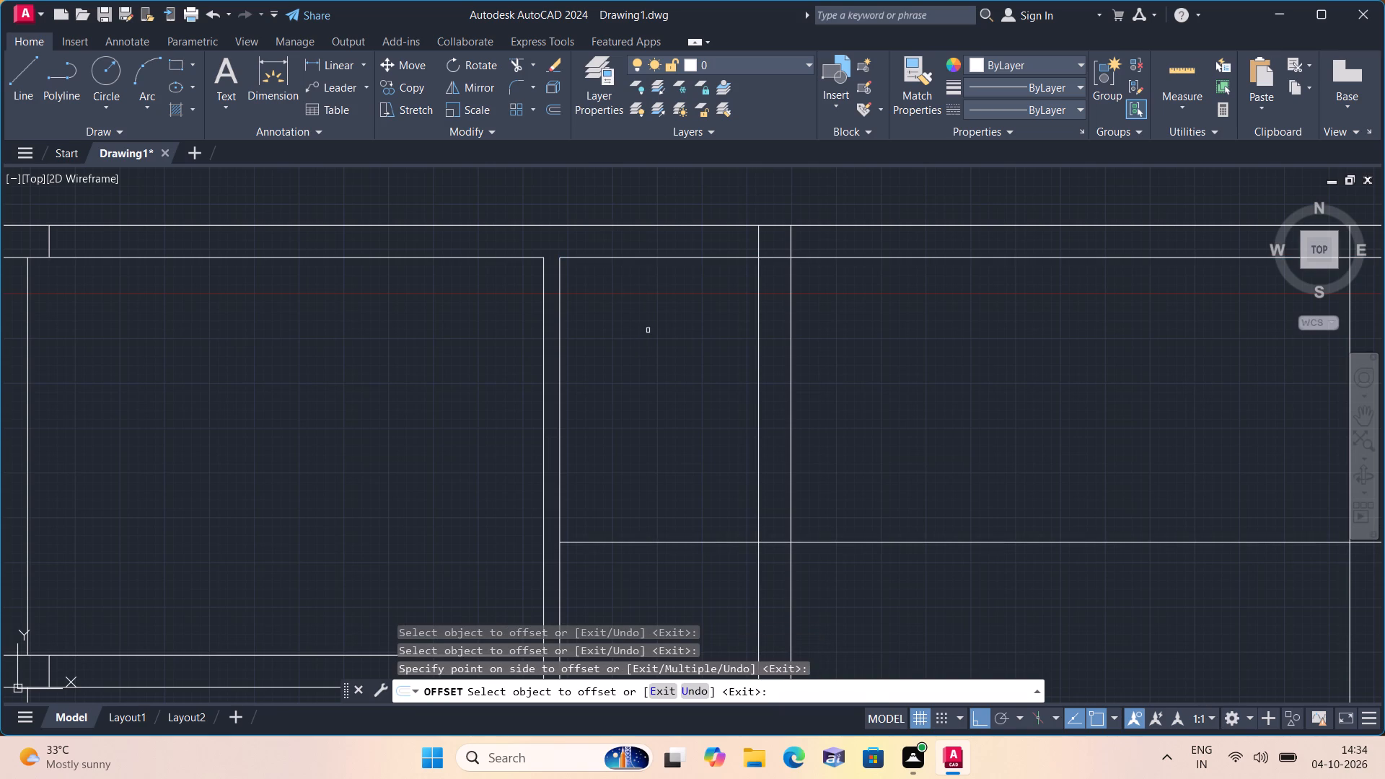
{"action": "key", "text": "space"}
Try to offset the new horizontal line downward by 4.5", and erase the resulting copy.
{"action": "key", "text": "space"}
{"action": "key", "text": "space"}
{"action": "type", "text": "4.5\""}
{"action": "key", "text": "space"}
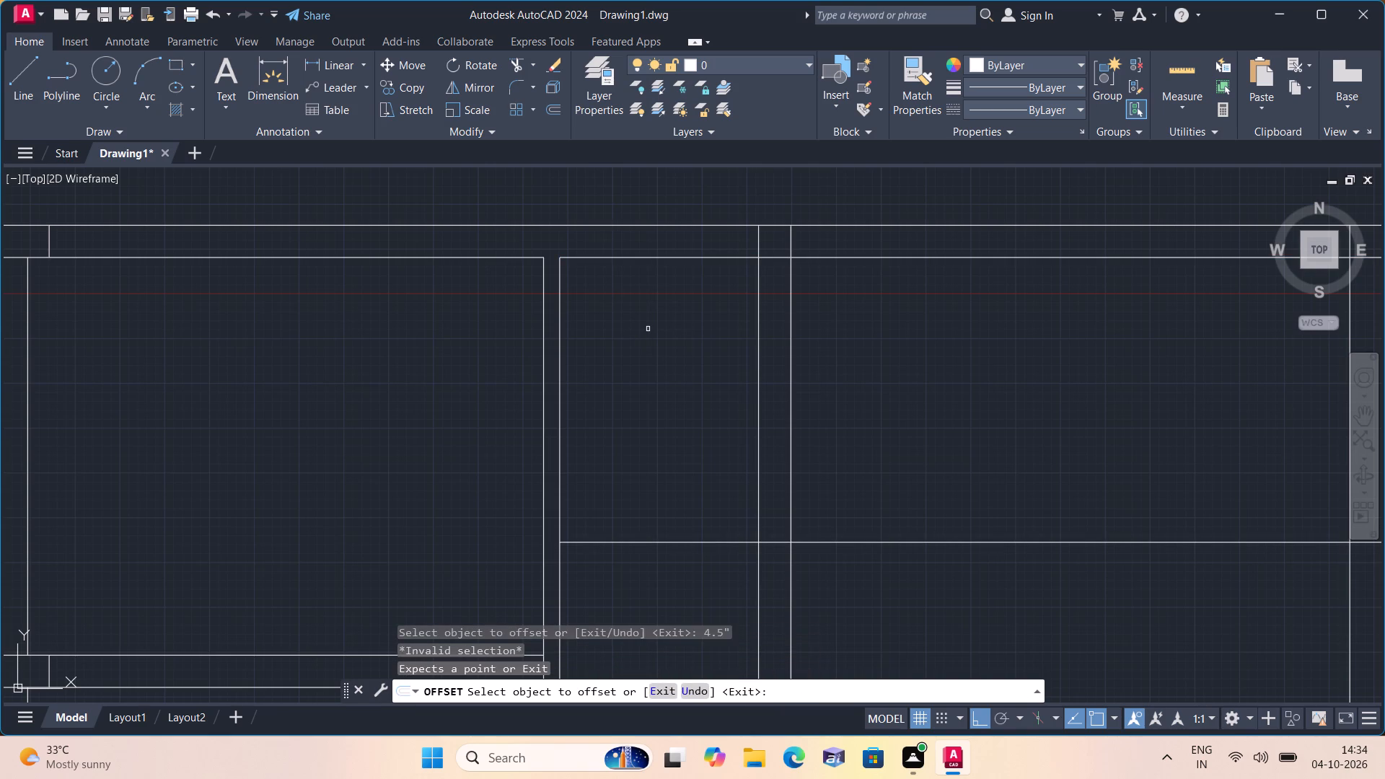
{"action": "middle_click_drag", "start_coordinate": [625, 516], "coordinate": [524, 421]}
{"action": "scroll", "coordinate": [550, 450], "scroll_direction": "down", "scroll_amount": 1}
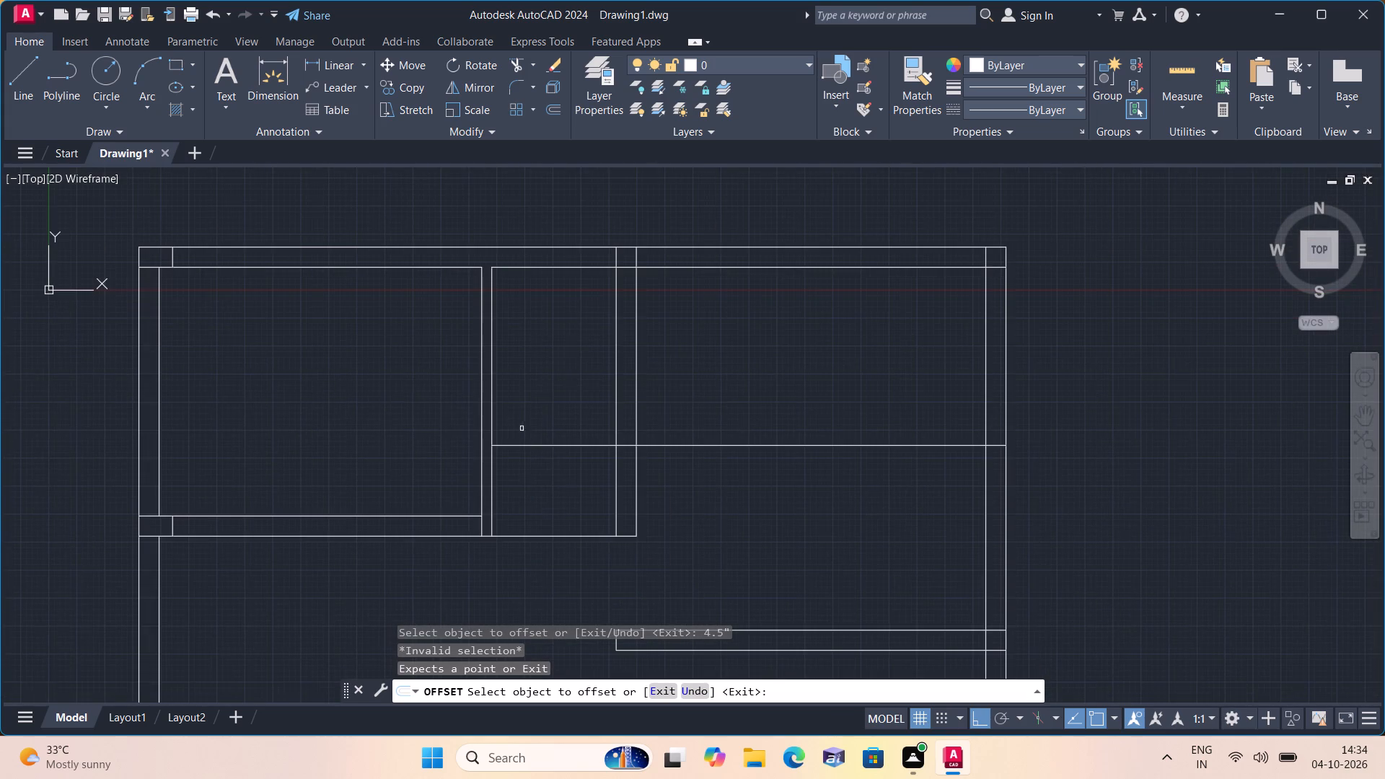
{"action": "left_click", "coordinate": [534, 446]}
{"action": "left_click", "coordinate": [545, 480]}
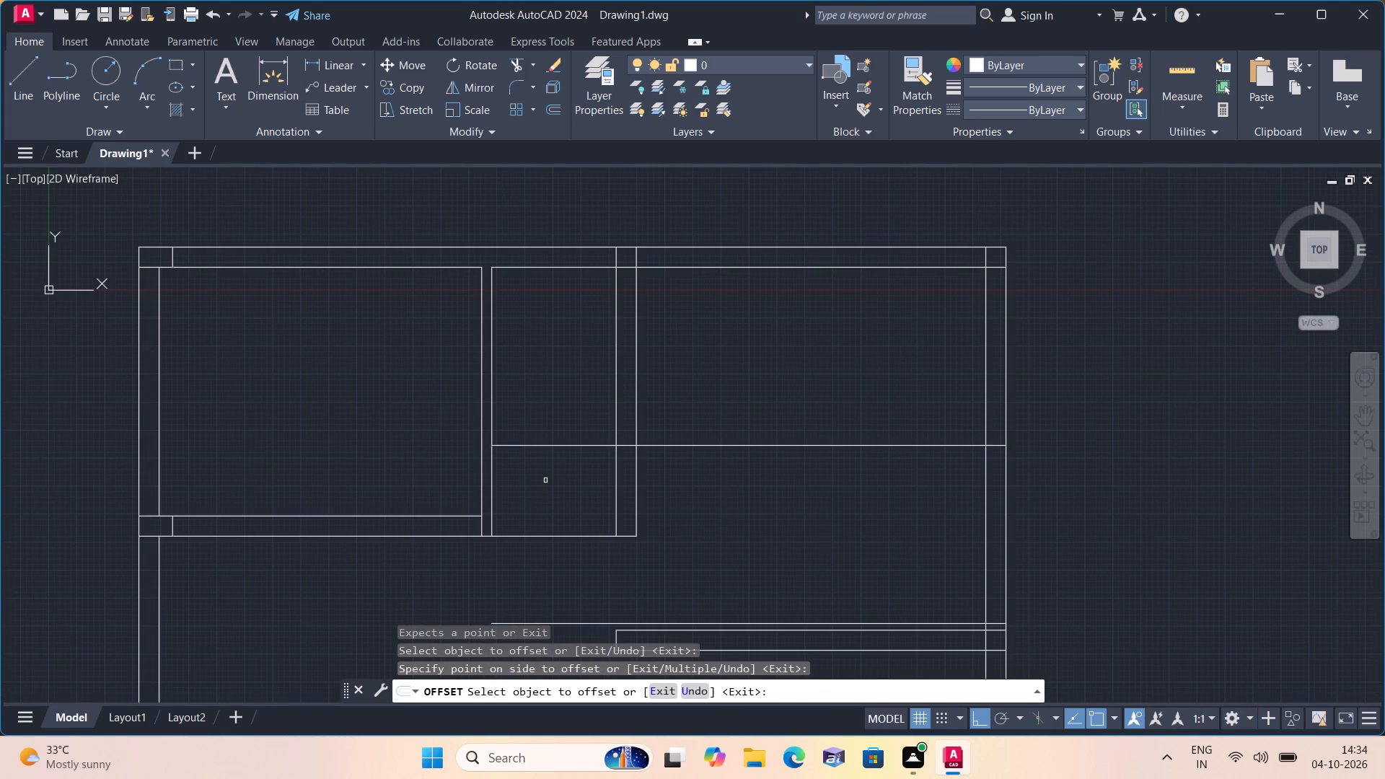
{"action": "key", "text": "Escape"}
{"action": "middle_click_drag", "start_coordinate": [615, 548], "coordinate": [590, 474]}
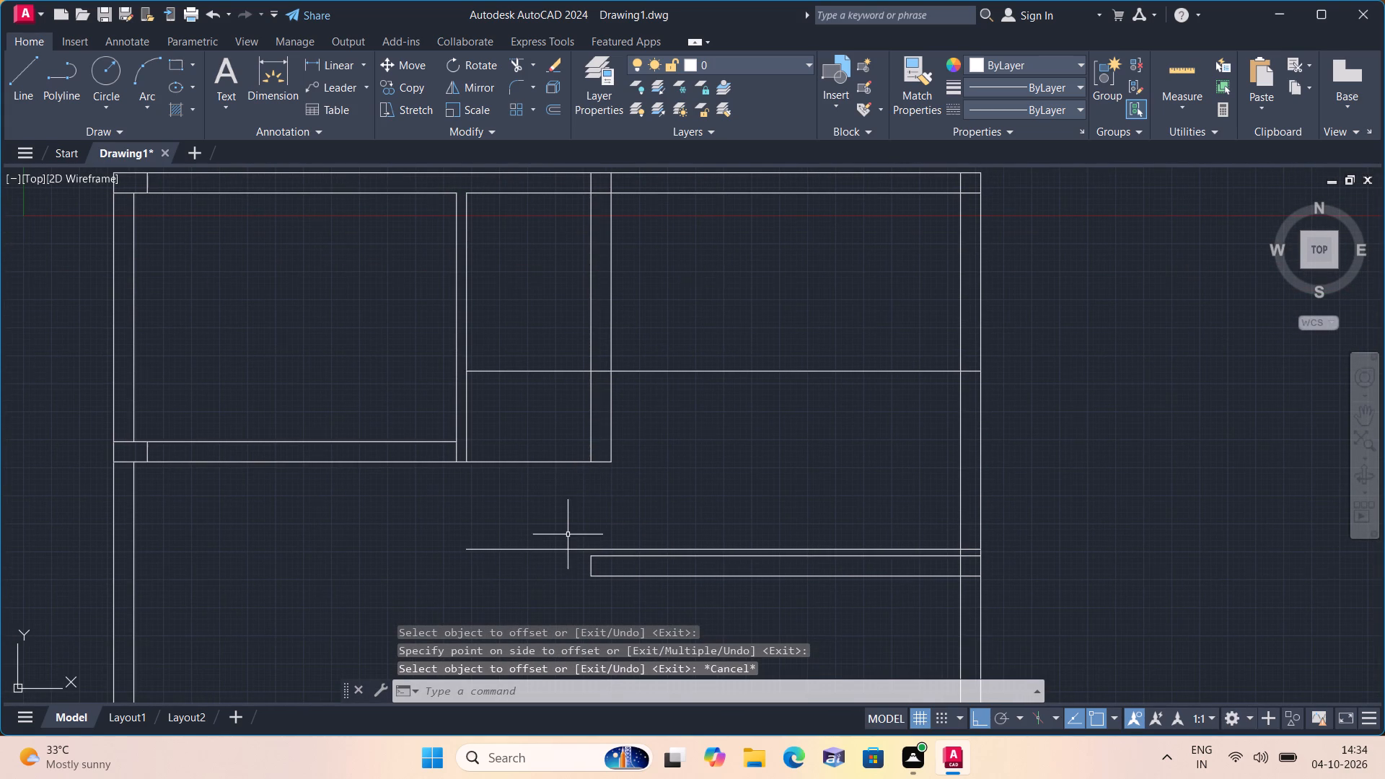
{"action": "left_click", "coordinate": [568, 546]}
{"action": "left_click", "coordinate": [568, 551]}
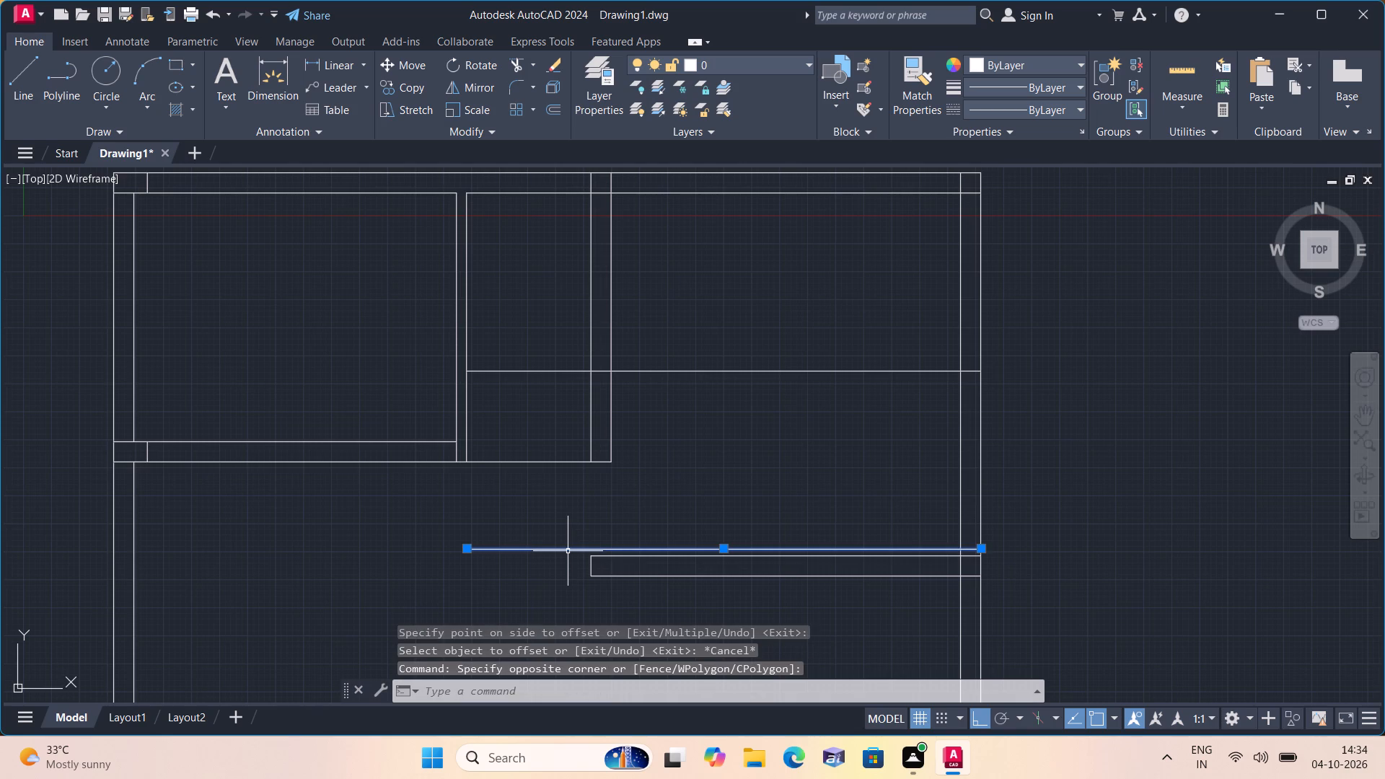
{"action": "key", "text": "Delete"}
Offset the narrow room's new horizontal line 4.5" downward to form a partition.
{"action": "key", "text": "o"}
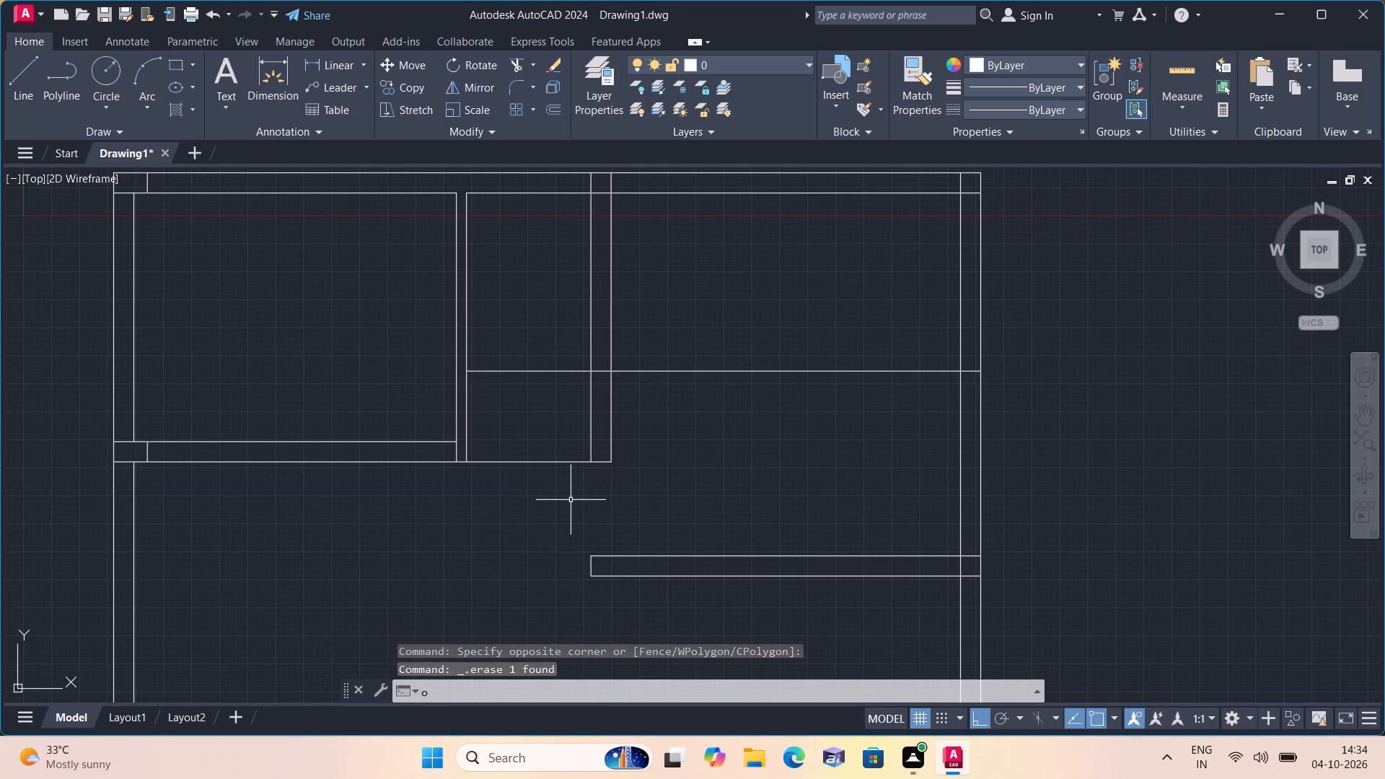
{"action": "type", "text": "ff"}
{"action": "key", "text": "space"}
{"action": "type", "text": "4.5"}
{"action": "type", "text": "\""}
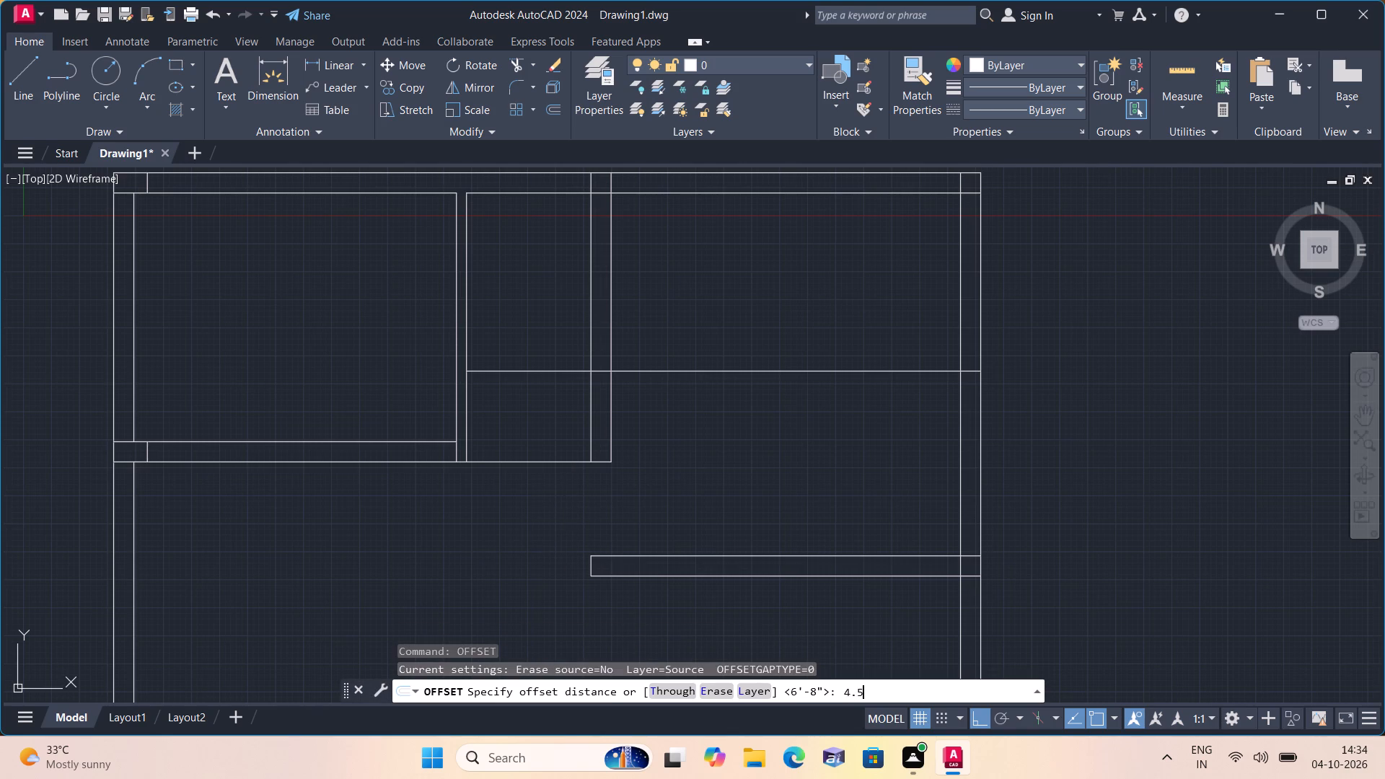
{"action": "key", "text": "space"}
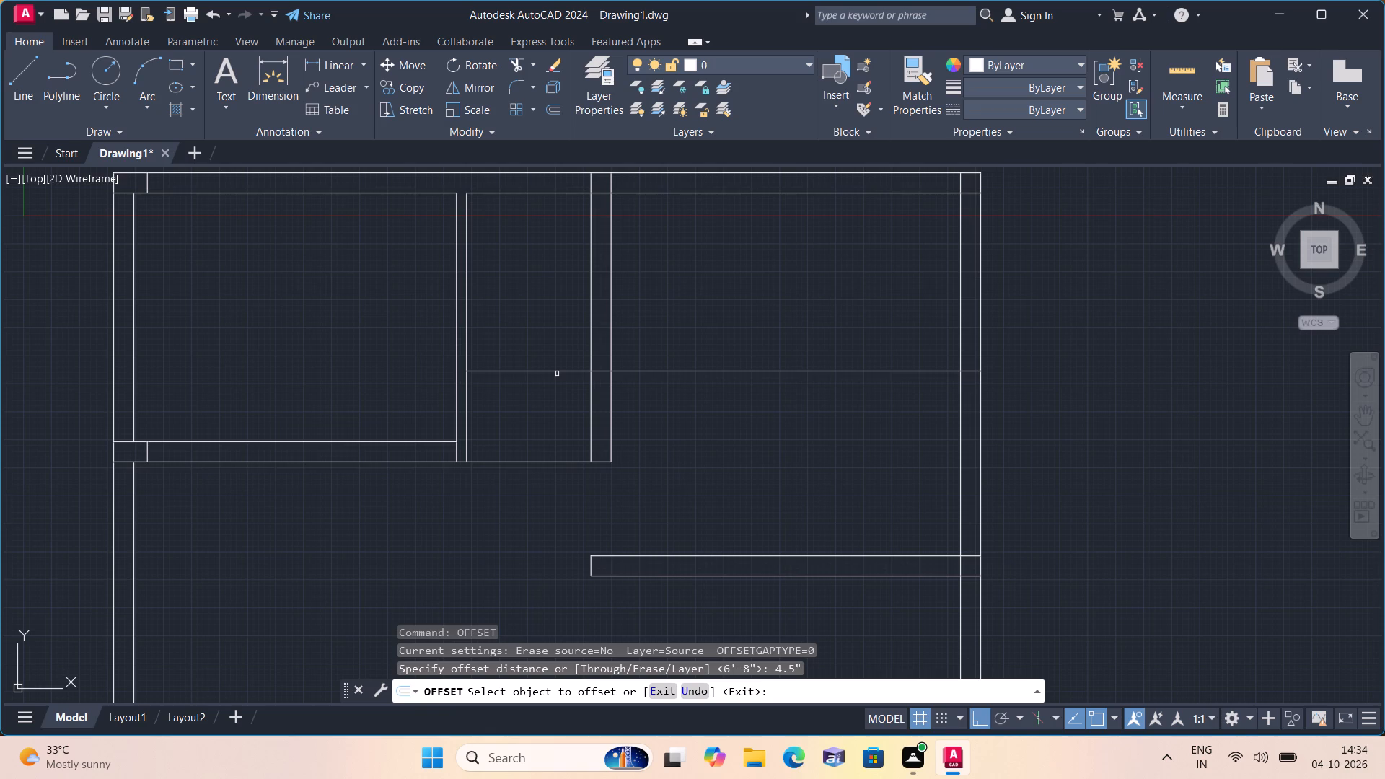
{"action": "left_click", "coordinate": [557, 373]}
{"action": "left_click", "coordinate": [560, 396]}
{"action": "key", "text": "space"}
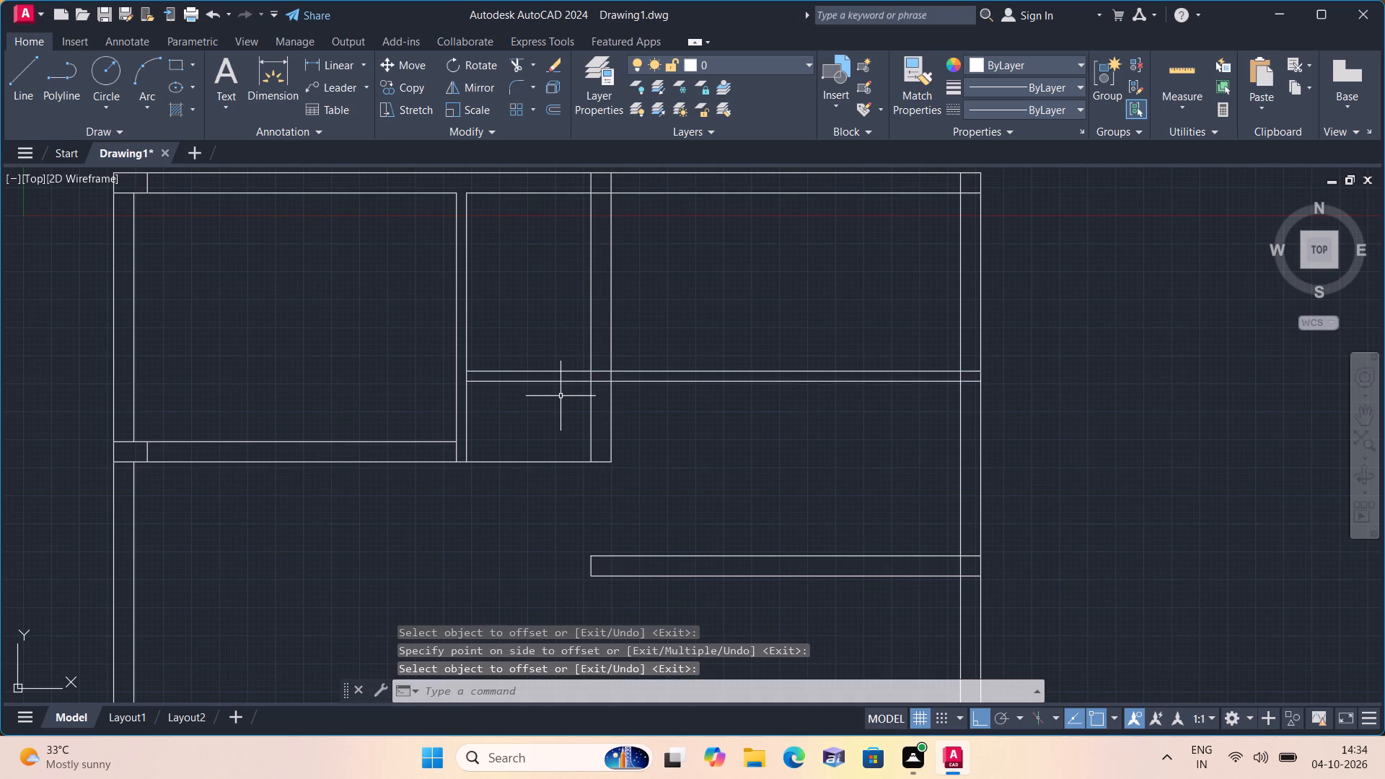
Trim both new partition lines from the narrow room's right wall through to the plan's right outer wall.
{"action": "type", "text": "trim"}
{"action": "key", "text": "space"}
{"action": "left_click", "coordinate": [729, 304]}
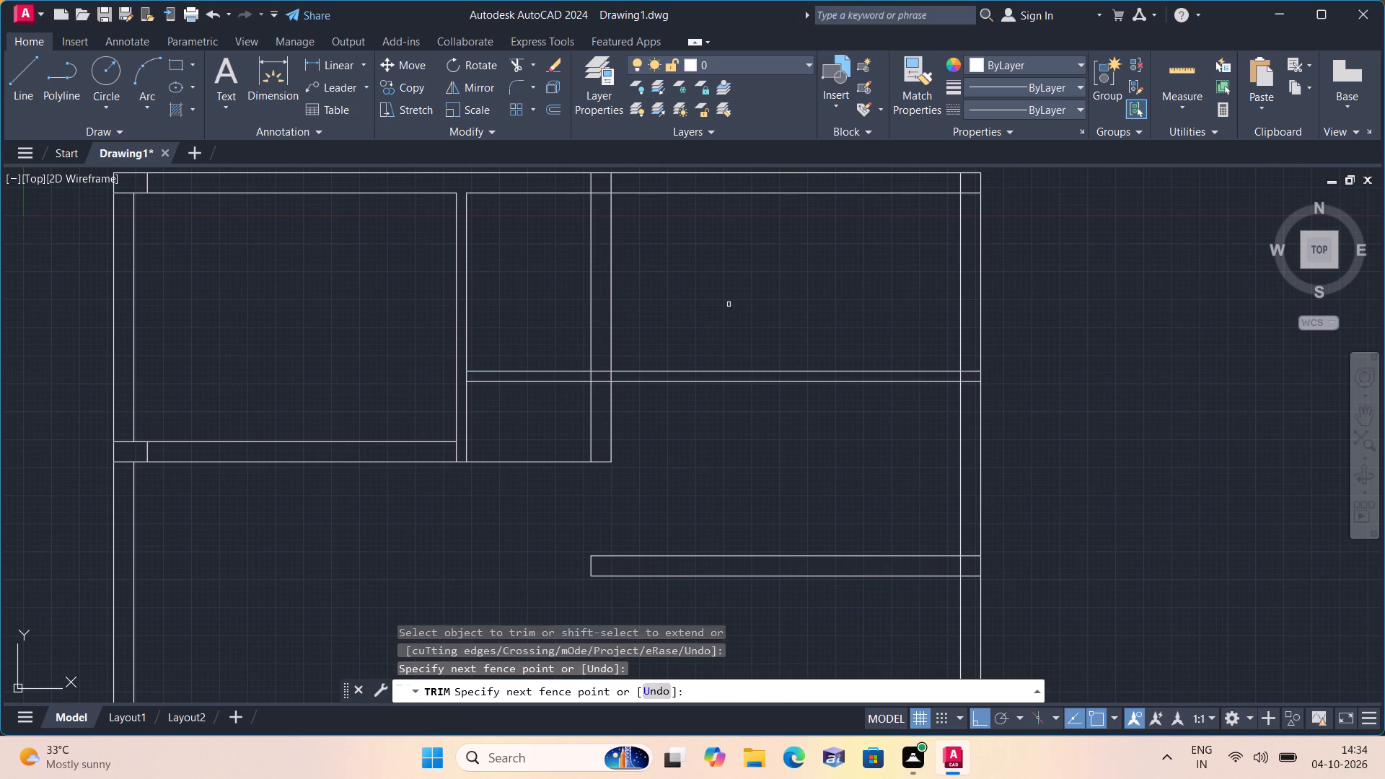
{"action": "left_click", "coordinate": [762, 413]}
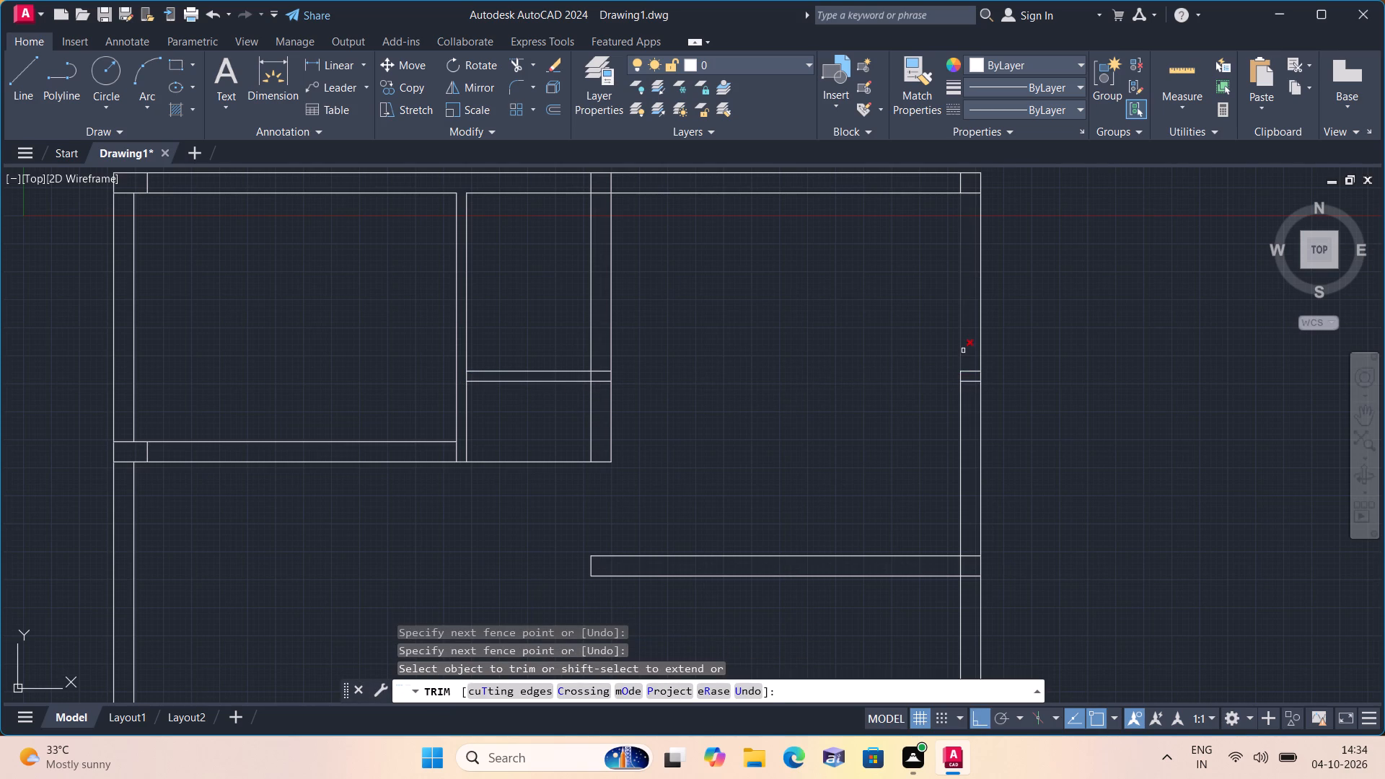
{"action": "left_click", "coordinate": [970, 356]}
{"action": "left_click", "coordinate": [973, 392]}
Draw a line across the right outer wall 6" above its bottom inner corner, and erase the 6" vertical guide segment.
{"action": "key", "text": "space"}
{"action": "scroll", "coordinate": [735, 379], "scroll_direction": "down", "scroll_amount": 1}
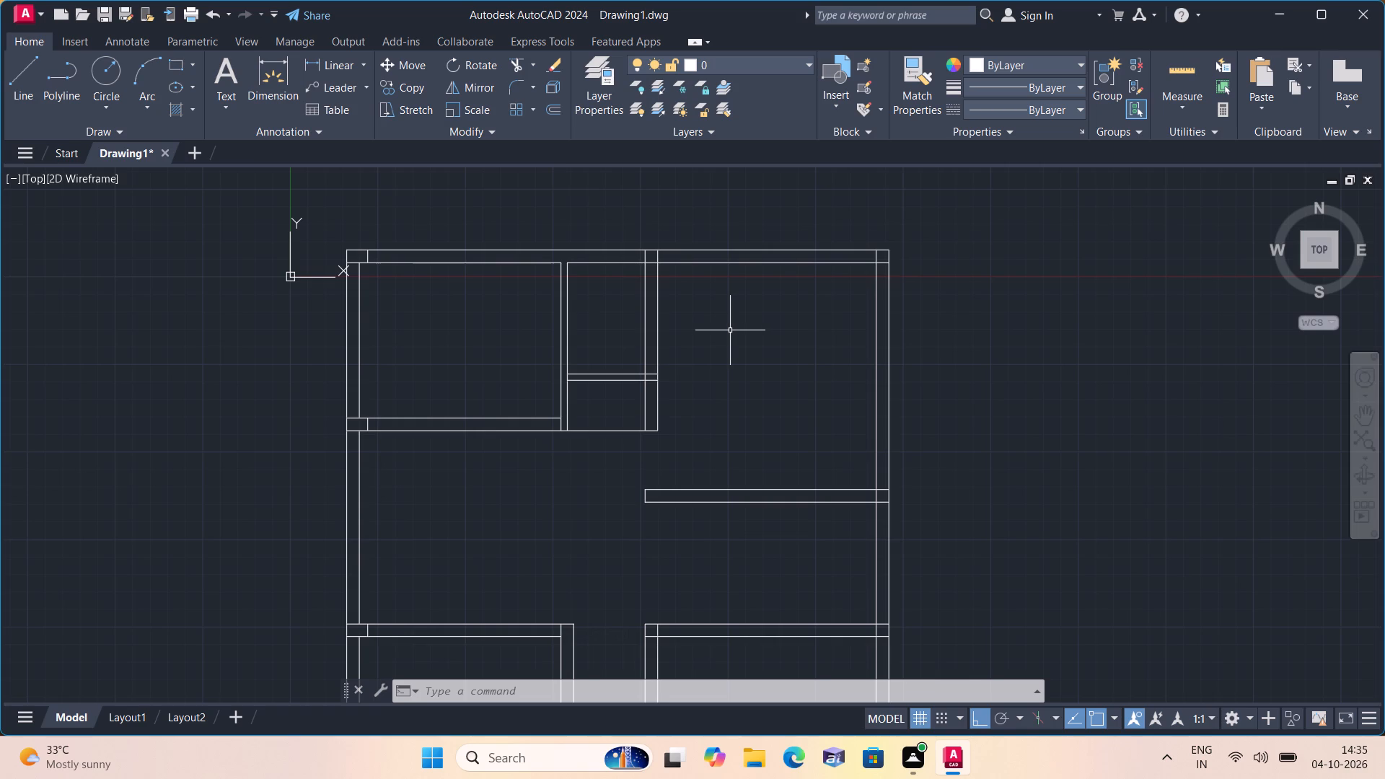
{"action": "scroll", "coordinate": [646, 340], "scroll_direction": "down", "scroll_amount": 1}
{"action": "scroll", "coordinate": [433, 317], "scroll_direction": "up", "scroll_amount": 2}
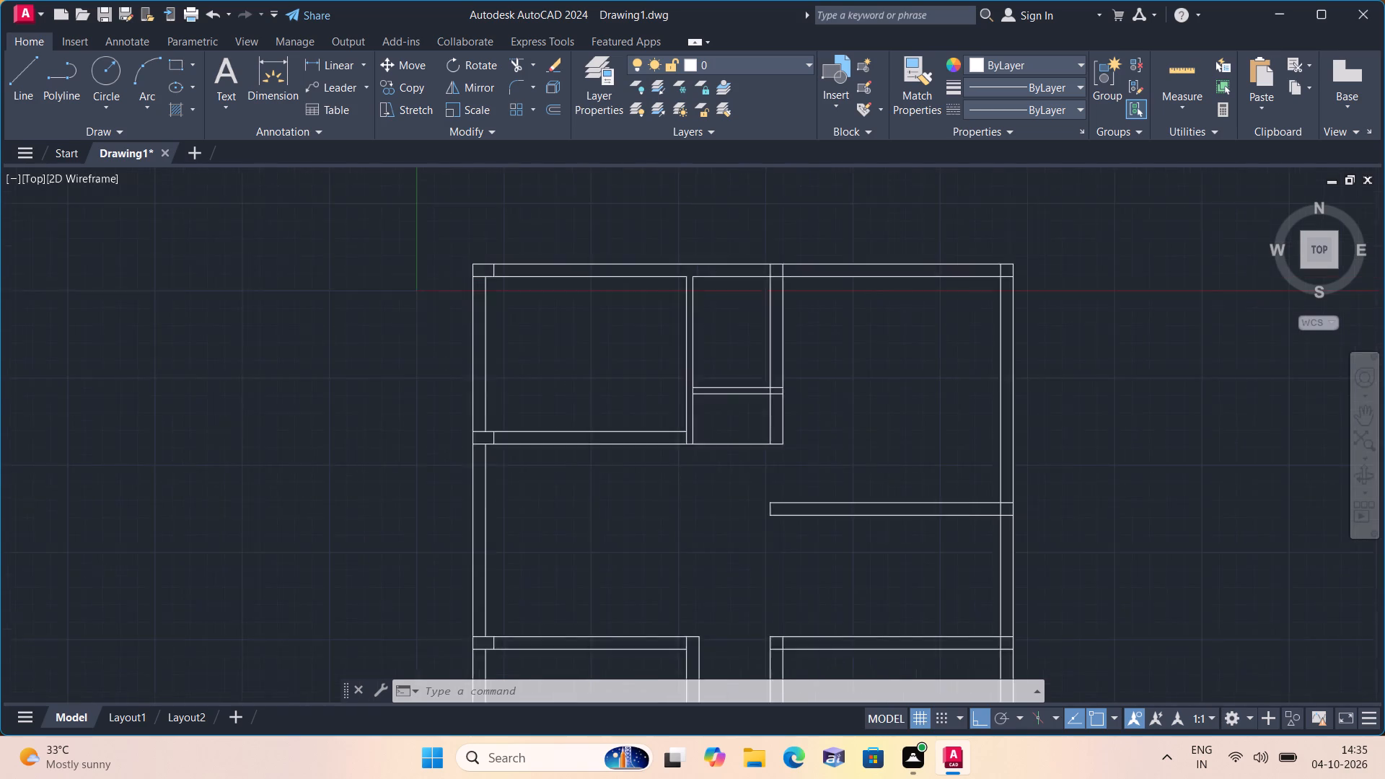
{"action": "middle_click_drag", "start_coordinate": [620, 457], "coordinate": [558, 305]}
{"action": "scroll", "coordinate": [552, 350], "scroll_direction": "down", "scroll_amount": 1}
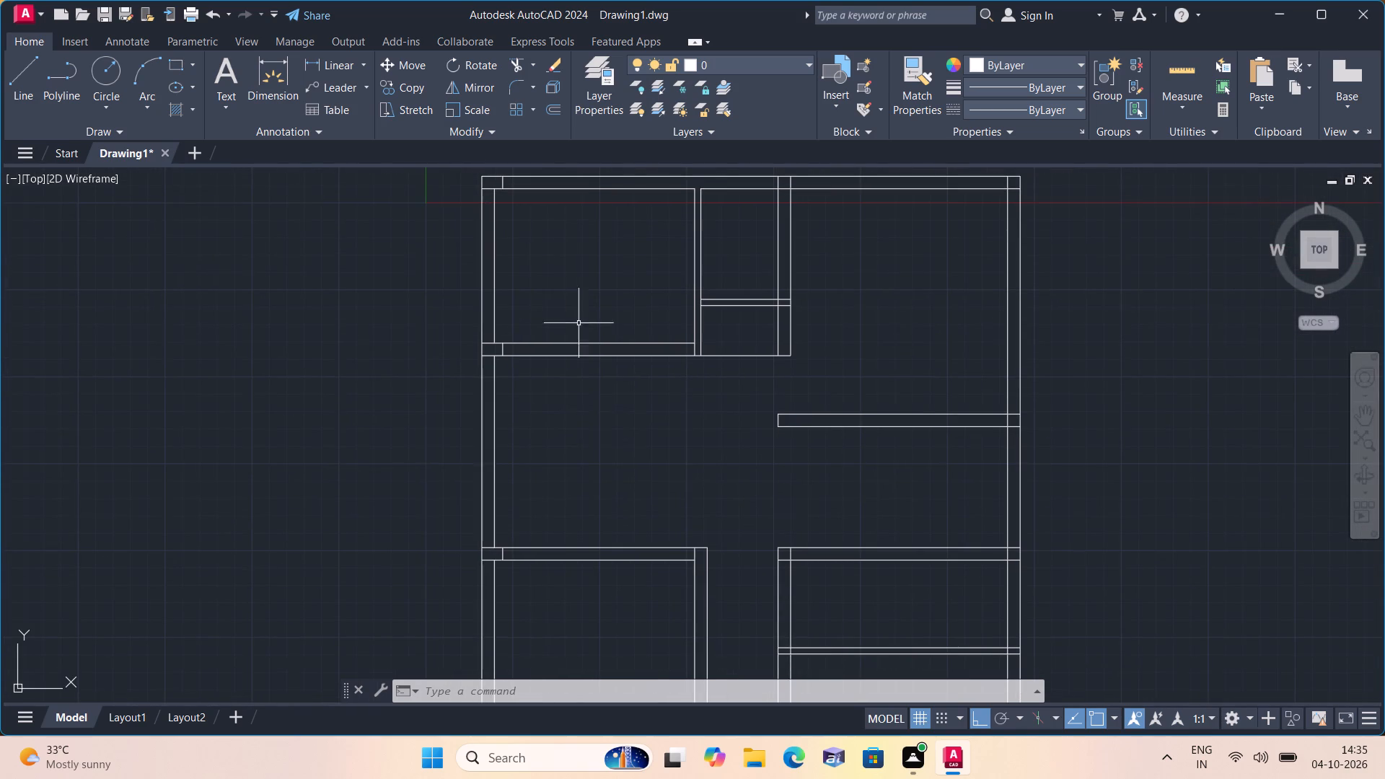
{"action": "middle_click_drag", "start_coordinate": [613, 522], "coordinate": [589, 337]}
{"action": "scroll", "coordinate": [593, 496], "scroll_direction": "down", "scroll_amount": 1}
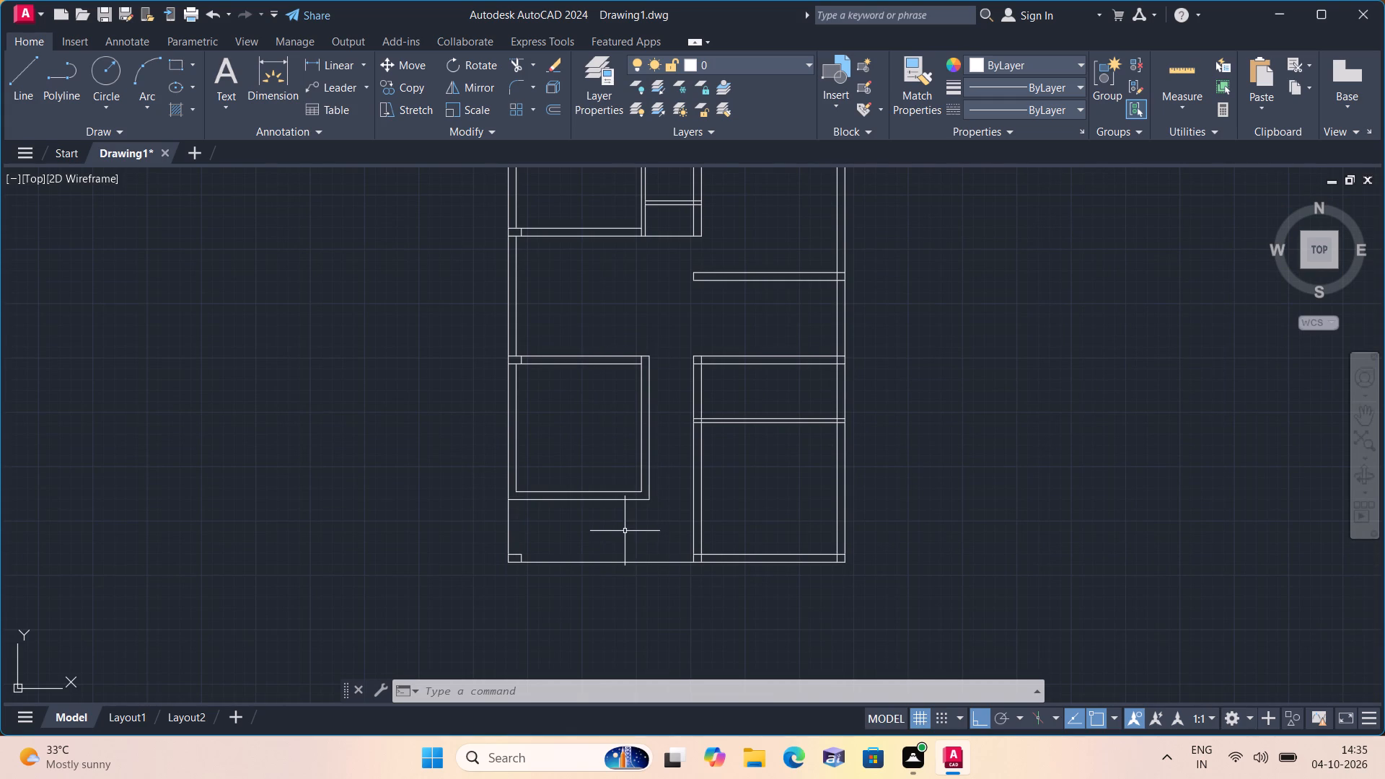
{"action": "scroll", "coordinate": [646, 540], "scroll_direction": "up", "scroll_amount": 1}
{"action": "middle_click_drag", "start_coordinate": [611, 527], "coordinate": [478, 573]}
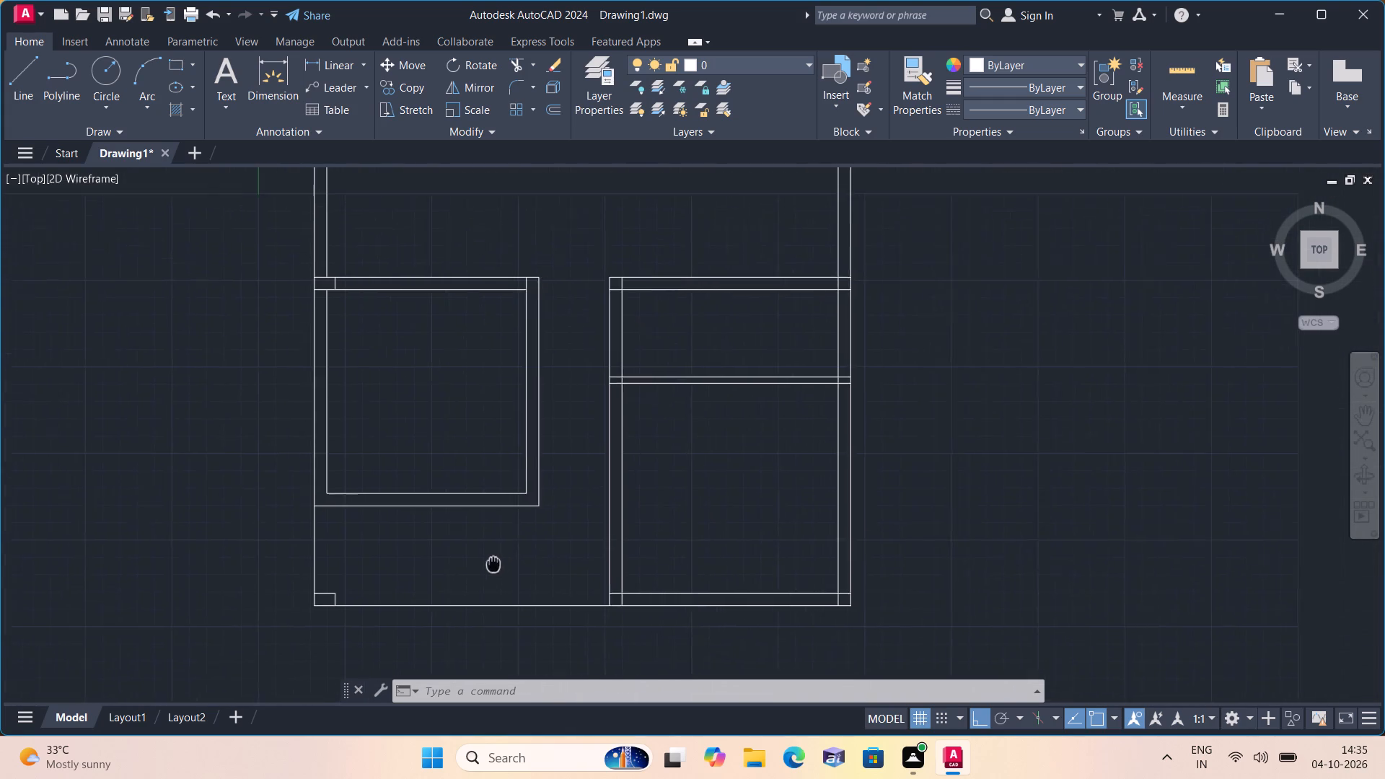
{"action": "middle_click_drag", "start_coordinate": [478, 573], "coordinate": [475, 575]}
{"action": "scroll", "coordinate": [783, 635], "scroll_direction": "up", "scroll_amount": 1}
{"action": "middle_click_drag", "start_coordinate": [755, 618], "coordinate": [684, 571]}
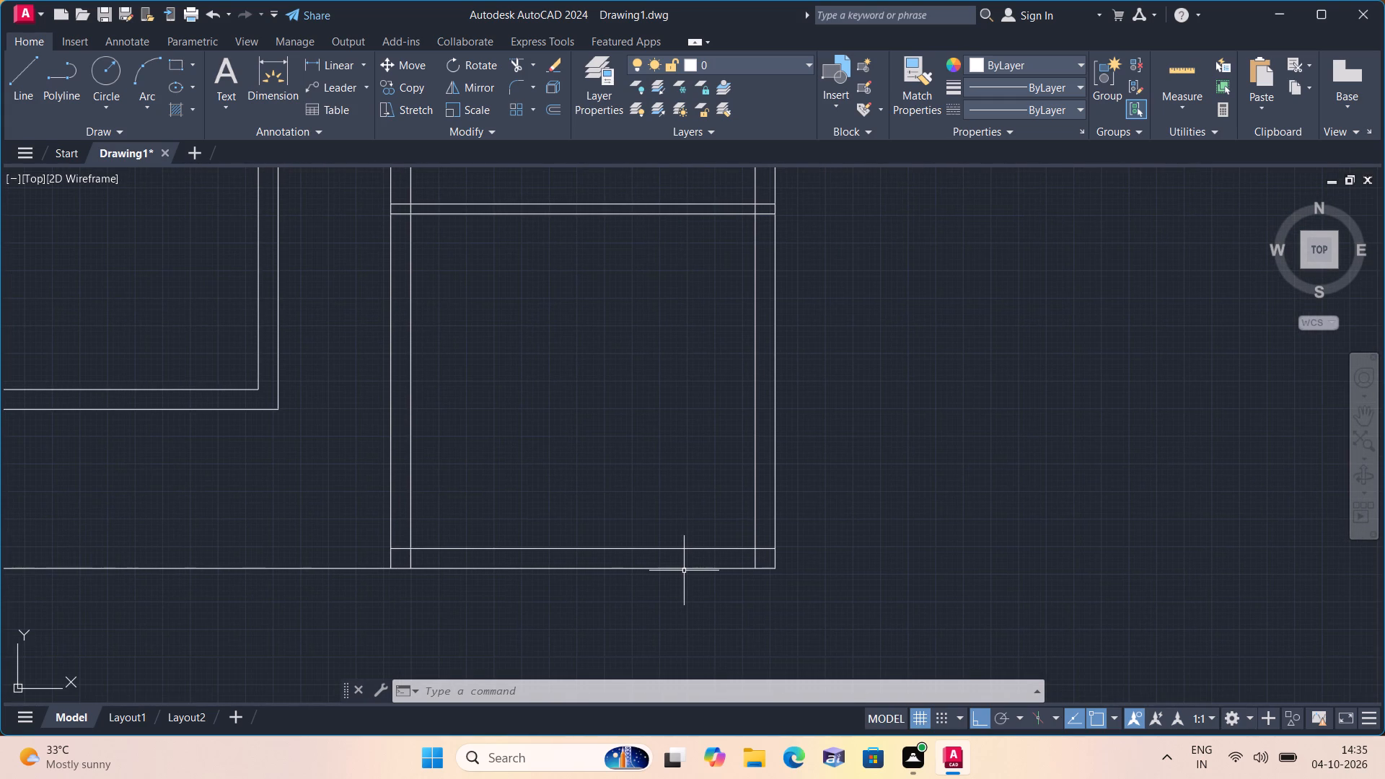
{"action": "type", "text": "l"}
{"action": "key", "text": "space"}
{"action": "scroll", "coordinate": [704, 563], "scroll_direction": "up", "scroll_amount": 2}
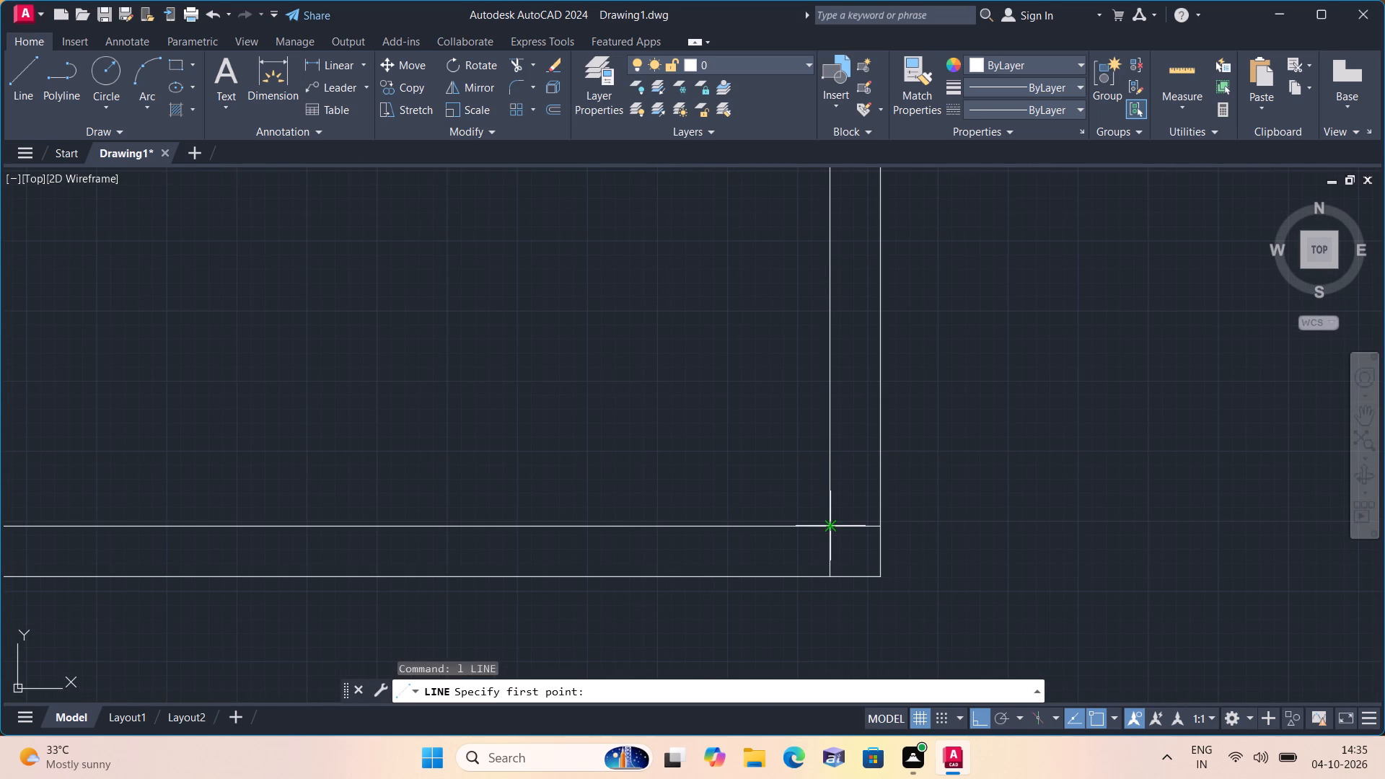
{"action": "left_click", "coordinate": [830, 524]}
{"action": "key", "text": "6"}
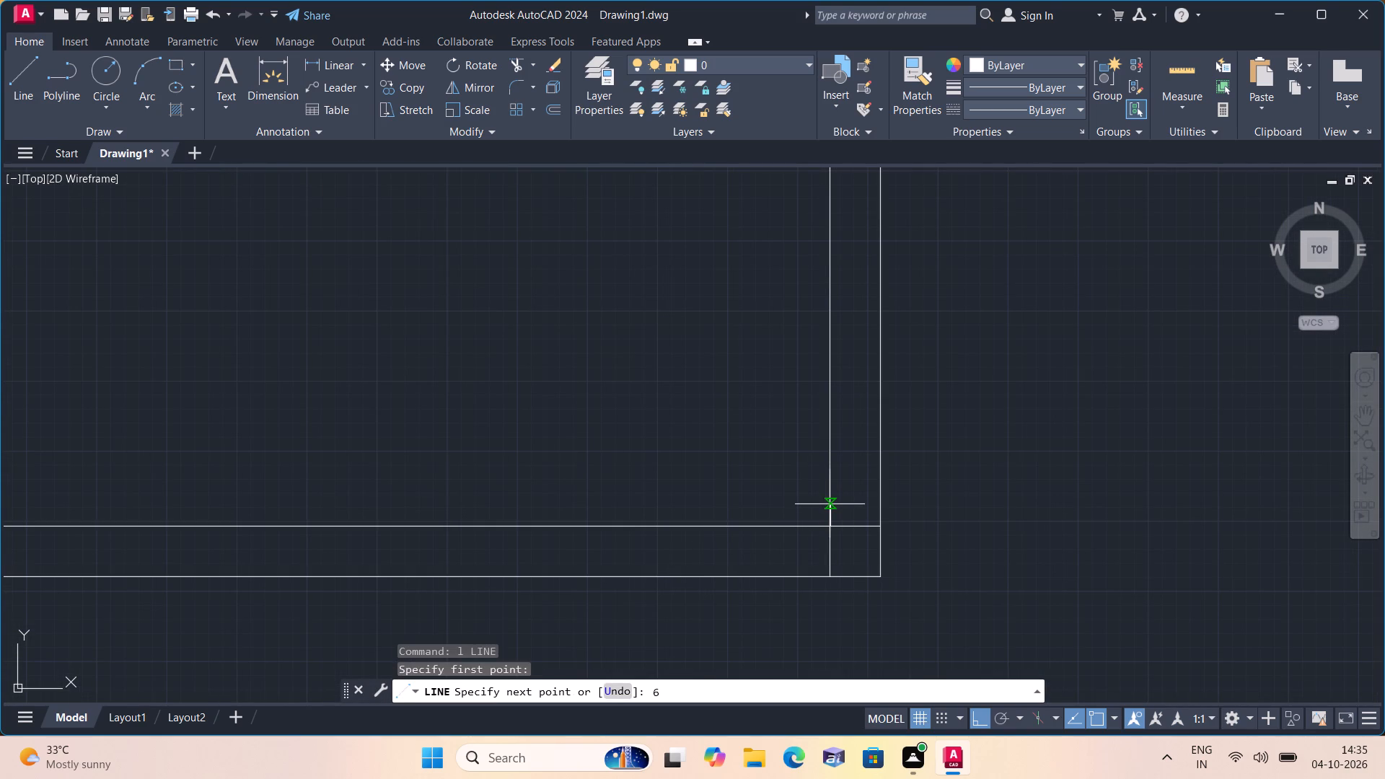
{"action": "type", "text": "\""}
{"action": "key", "text": "space"}
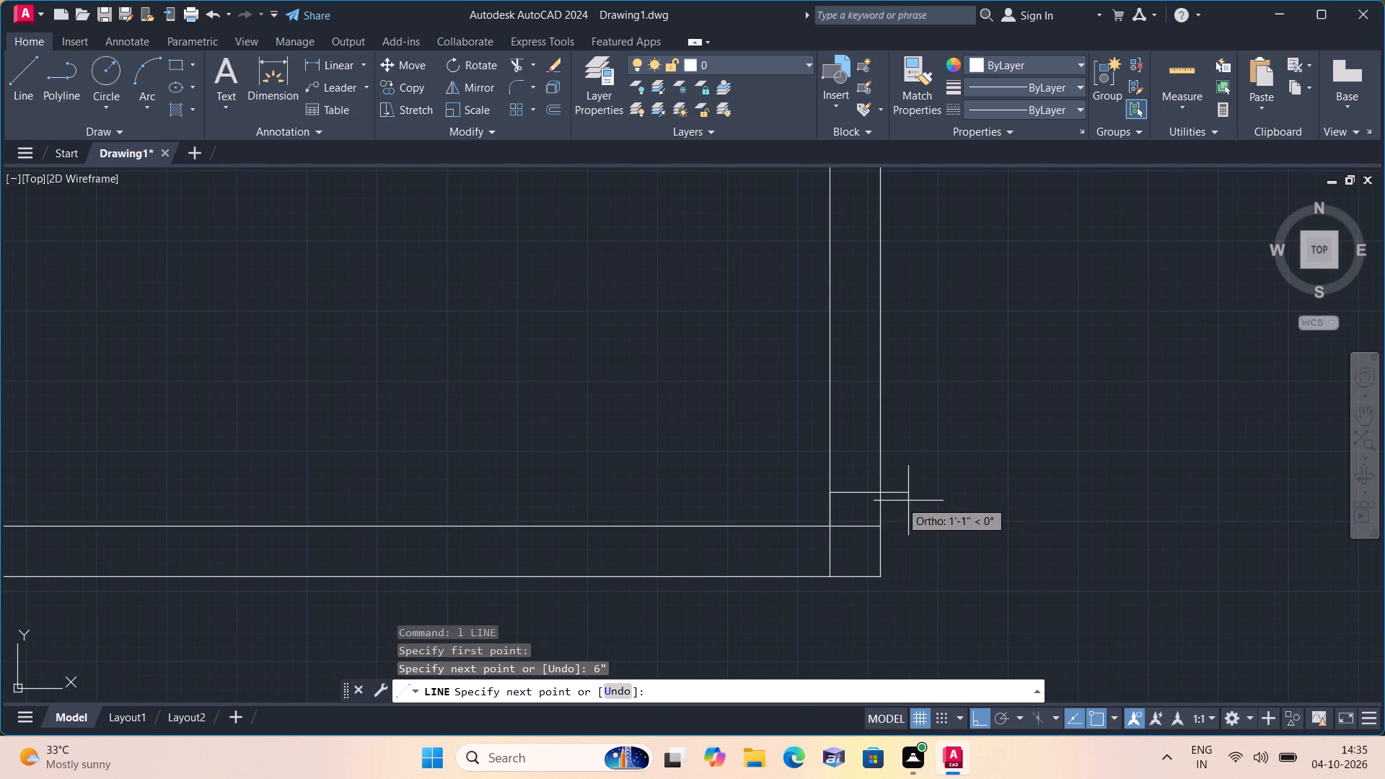
{"action": "left_click", "coordinate": [879, 490]}
{"action": "key", "text": "space"}
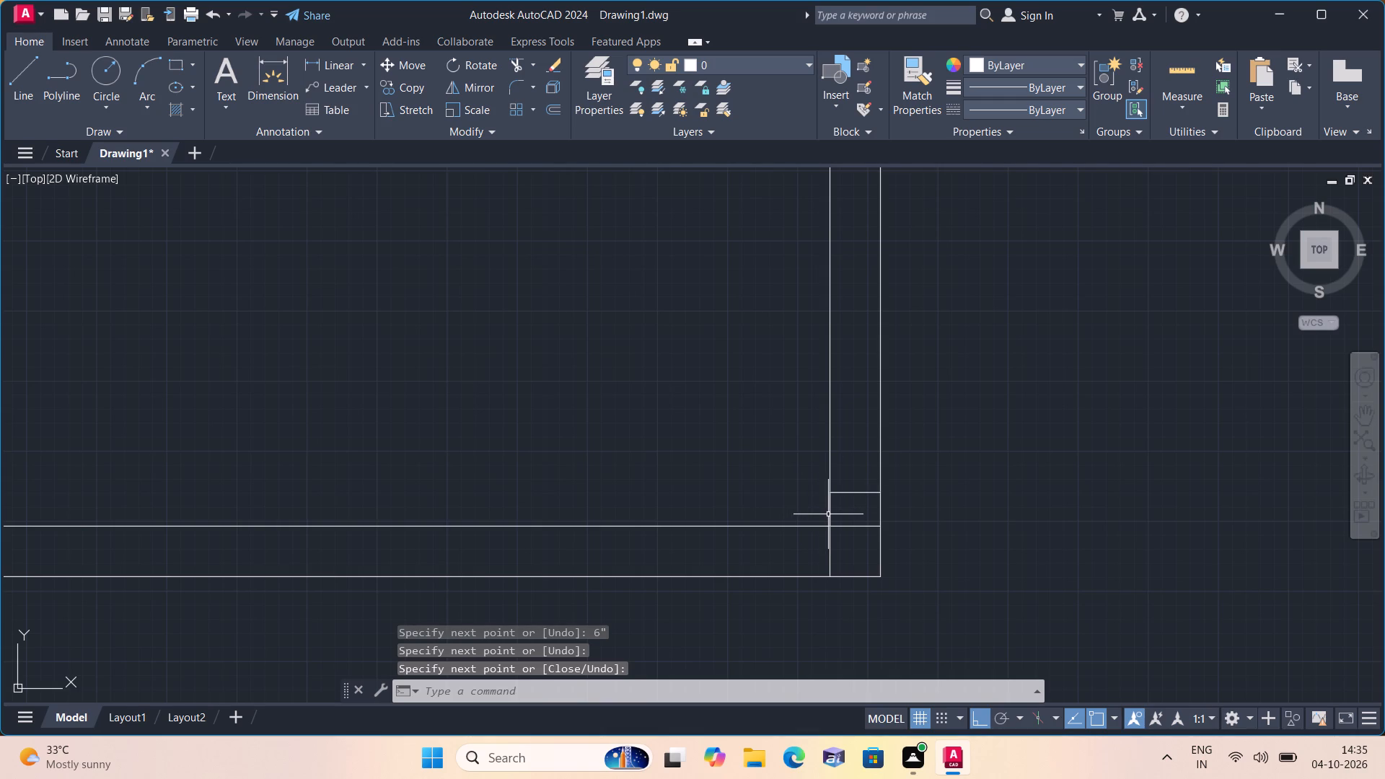
{"action": "left_click", "coordinate": [828, 514]}
{"action": "key", "text": "Delete"}
Trim the bottom wall's inner line where it crosses the right outer wall at the plan's lower right corner.
{"action": "type", "text": "trim"}
{"action": "key", "text": "space"}
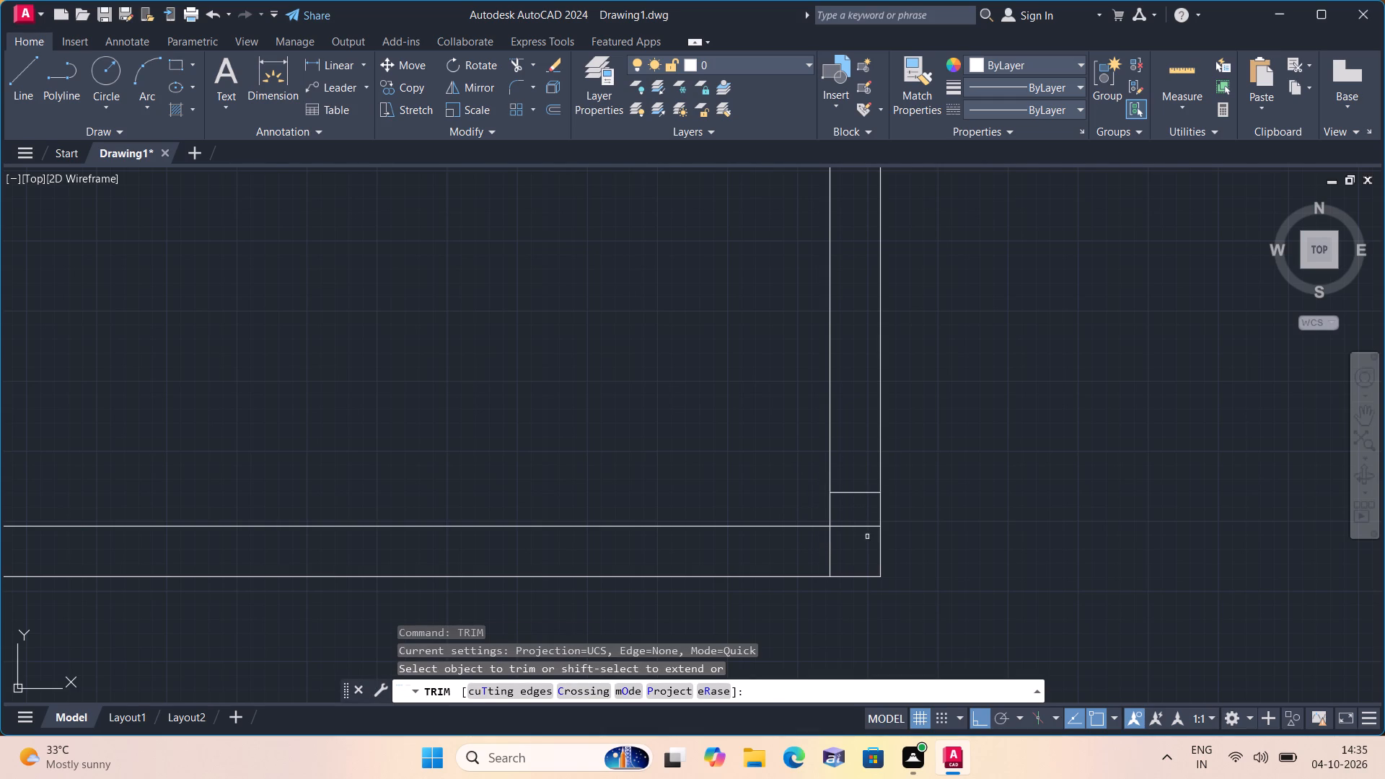
{"action": "left_click", "coordinate": [863, 527]}
{"action": "key", "text": "Escape"}
Trim the junction of the lower right rooms' partition with the right outer wall, removing the crossing segments of both.
{"action": "scroll", "coordinate": [863, 527], "scroll_direction": "down", "scroll_amount": 1}
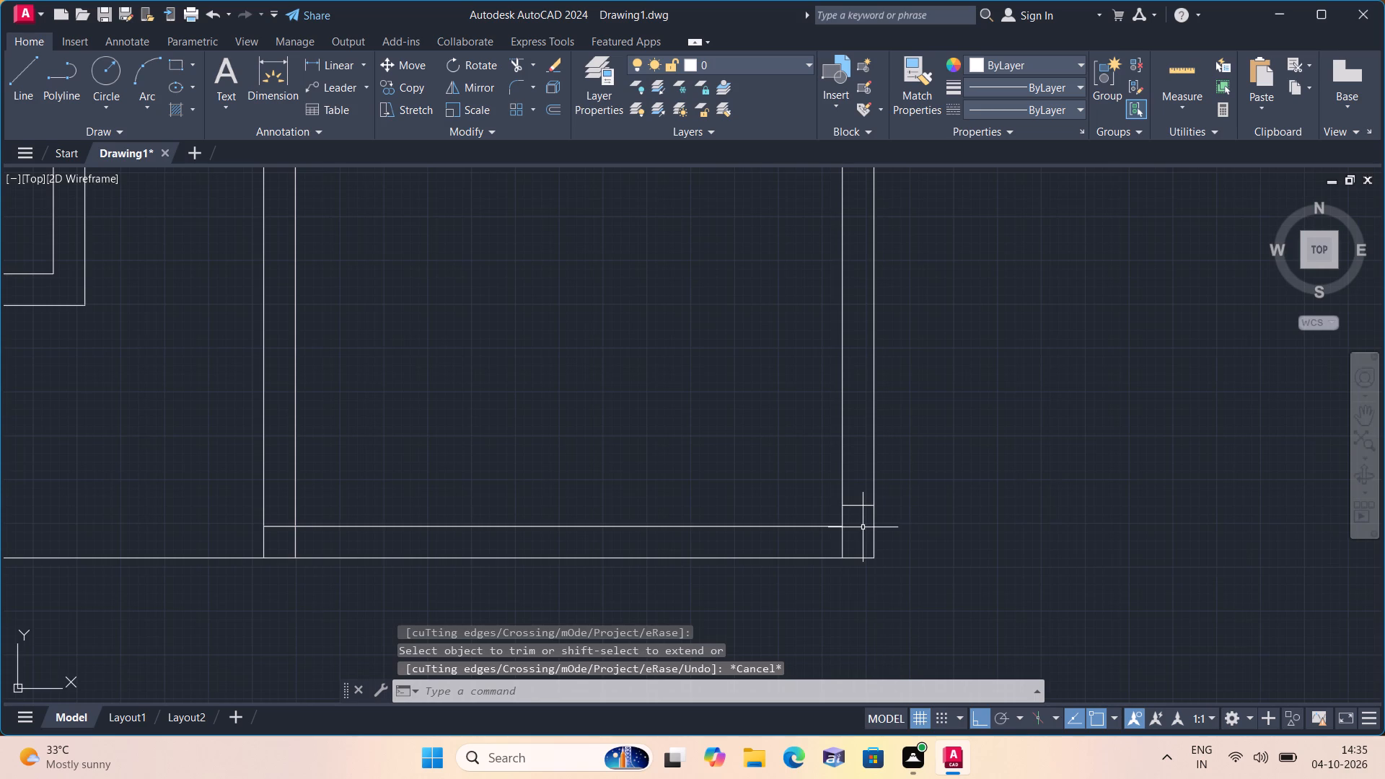
{"action": "scroll", "coordinate": [863, 527], "scroll_direction": "down", "scroll_amount": 1}
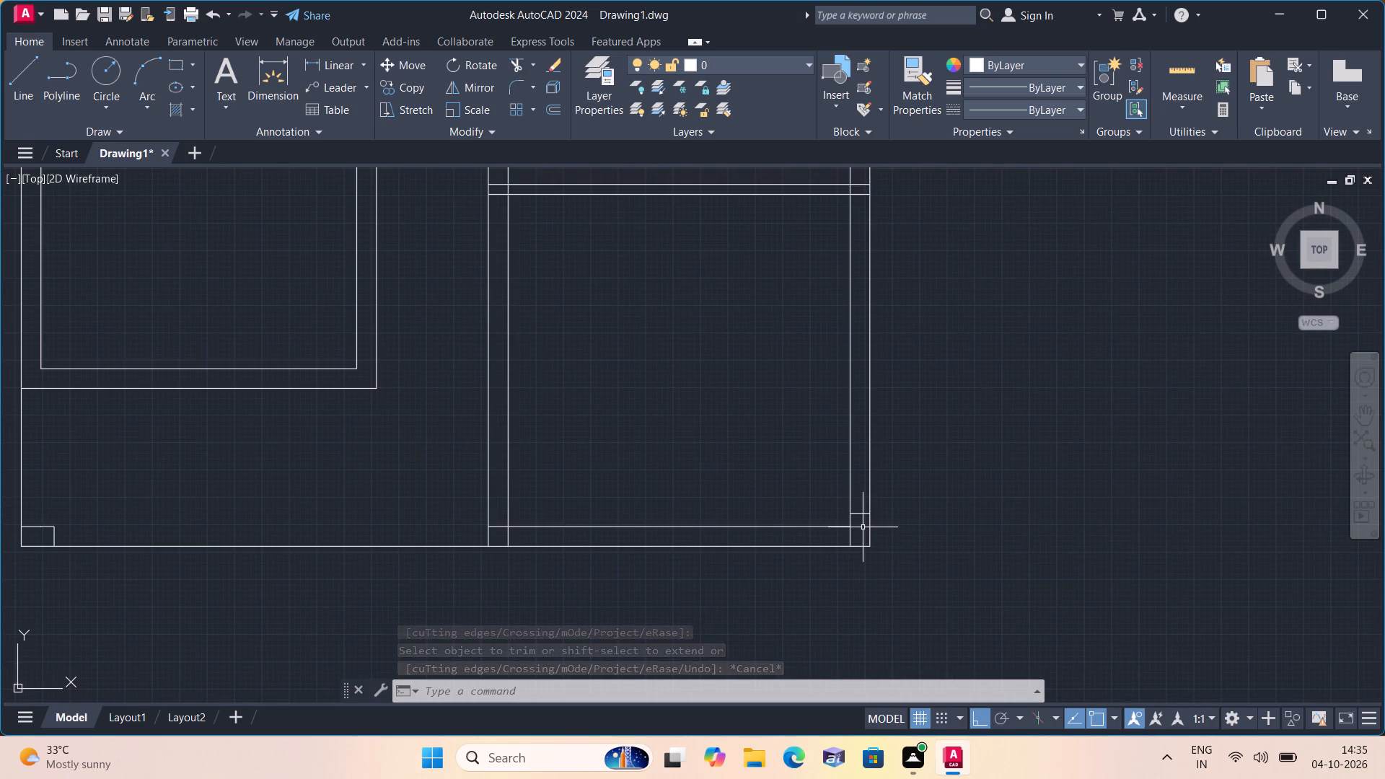
{"action": "middle_click_drag", "start_coordinate": [863, 527], "coordinate": [904, 641]}
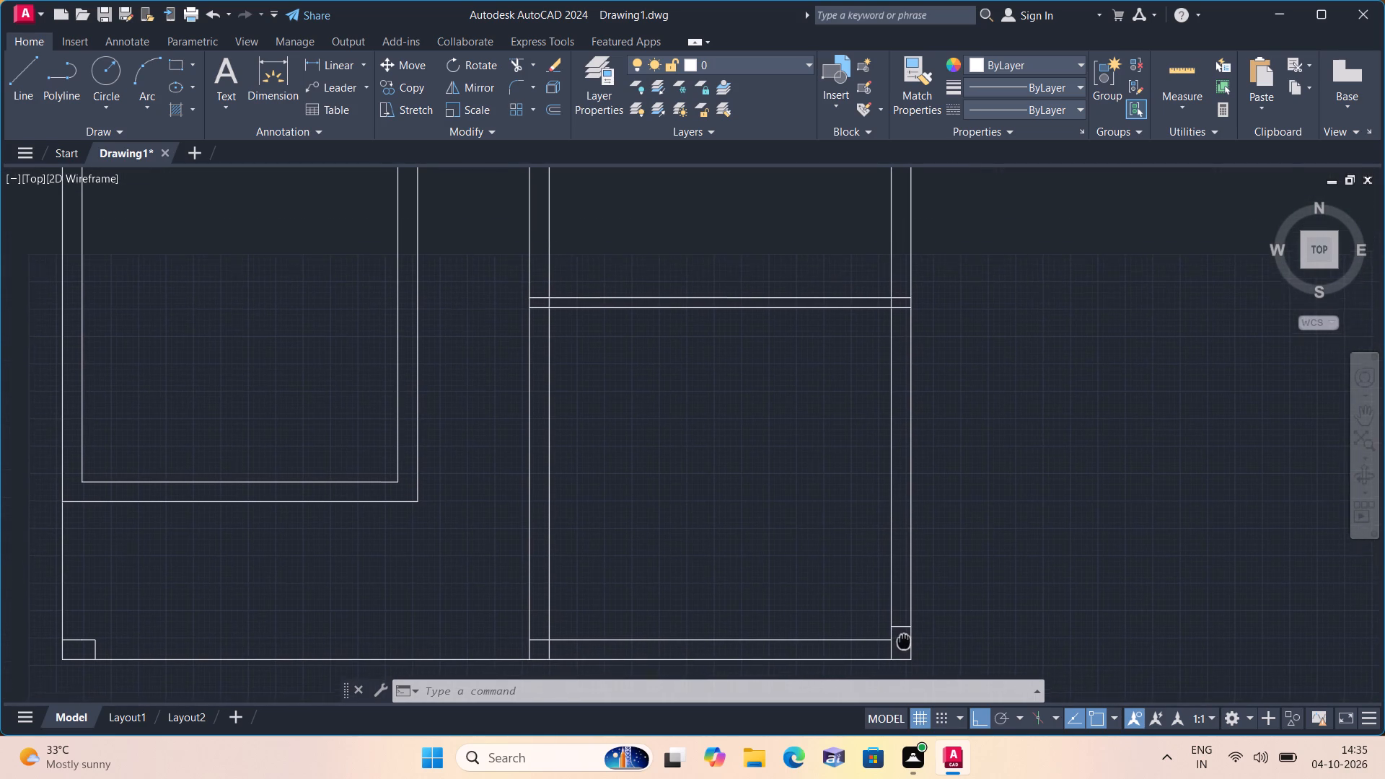
{"action": "middle_click_drag", "start_coordinate": [904, 641], "coordinate": [906, 650]}
{"action": "scroll", "coordinate": [881, 568], "scroll_direction": "down", "scroll_amount": 1}
{"action": "middle_click_drag", "start_coordinate": [838, 521], "coordinate": [837, 521]}
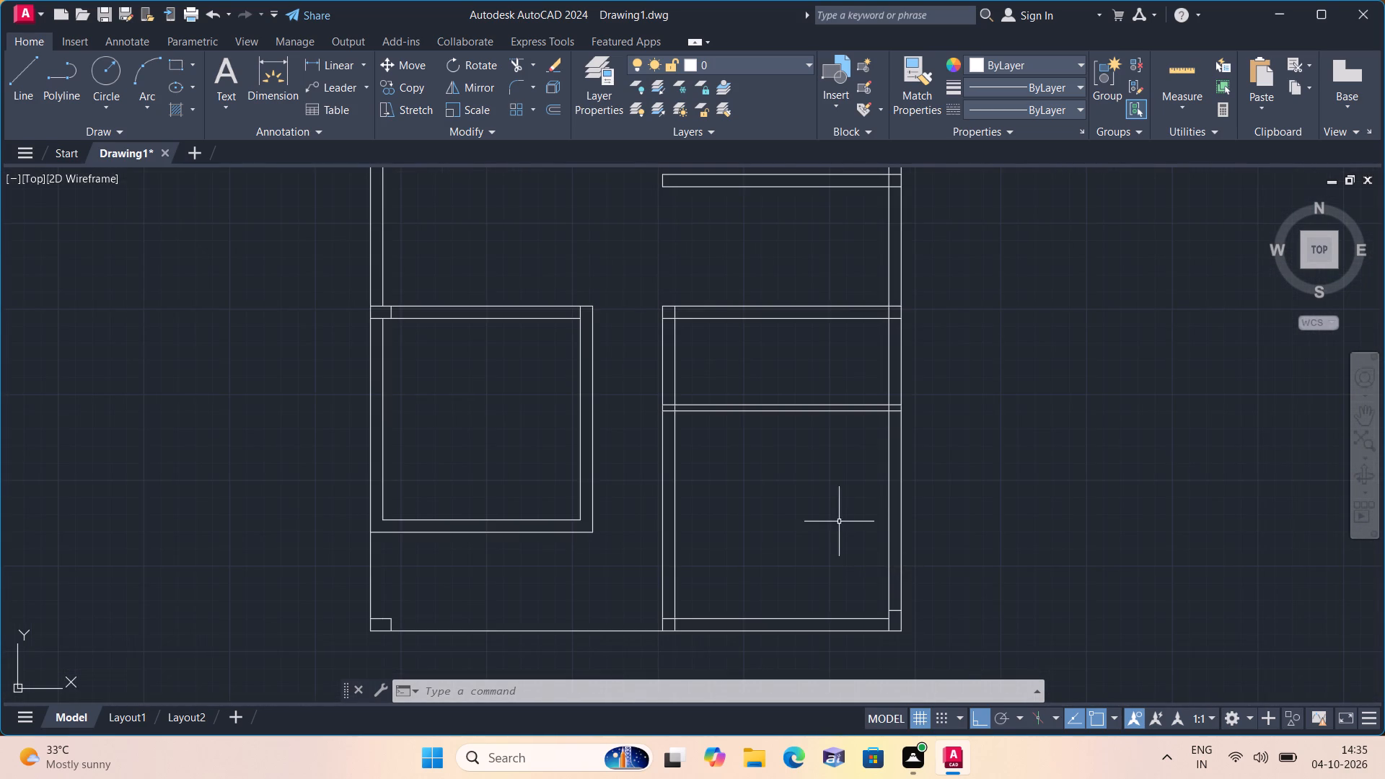
{"action": "middle_click_drag", "start_coordinate": [837, 521], "coordinate": [862, 588]}
{"action": "key", "text": "space"}
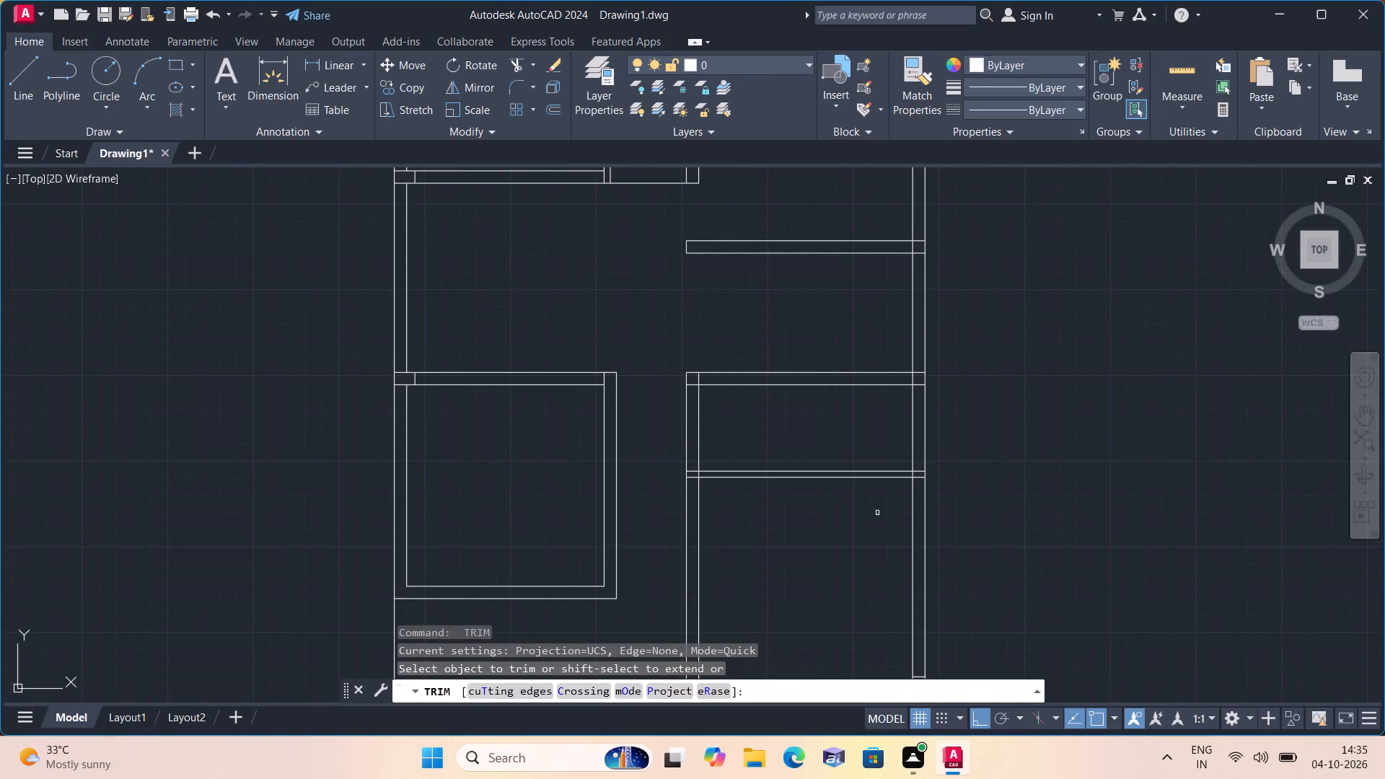
{"action": "scroll", "coordinate": [894, 490], "scroll_direction": "up", "scroll_amount": 2}
{"action": "left_click", "coordinate": [939, 450]}
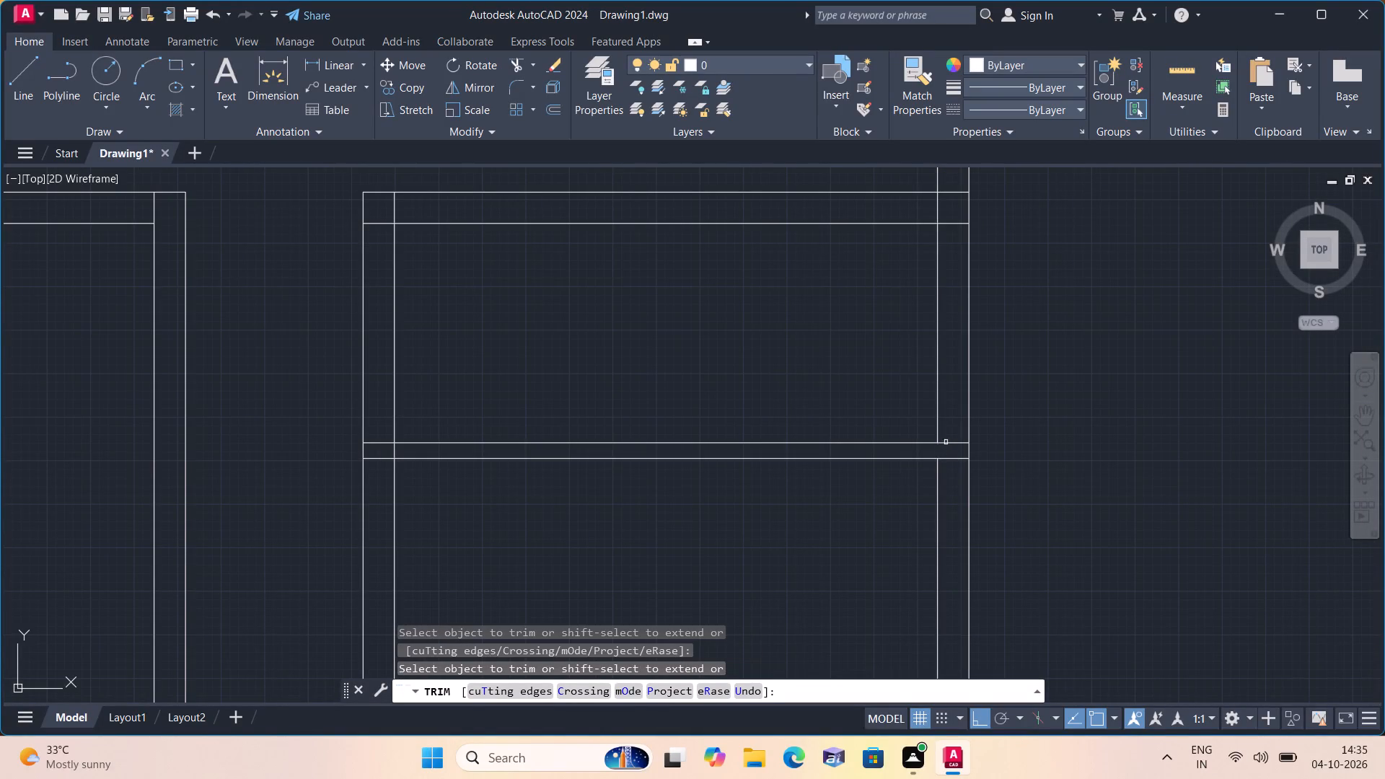
{"action": "left_click", "coordinate": [946, 439]}
{"action": "left_click", "coordinate": [955, 460]}
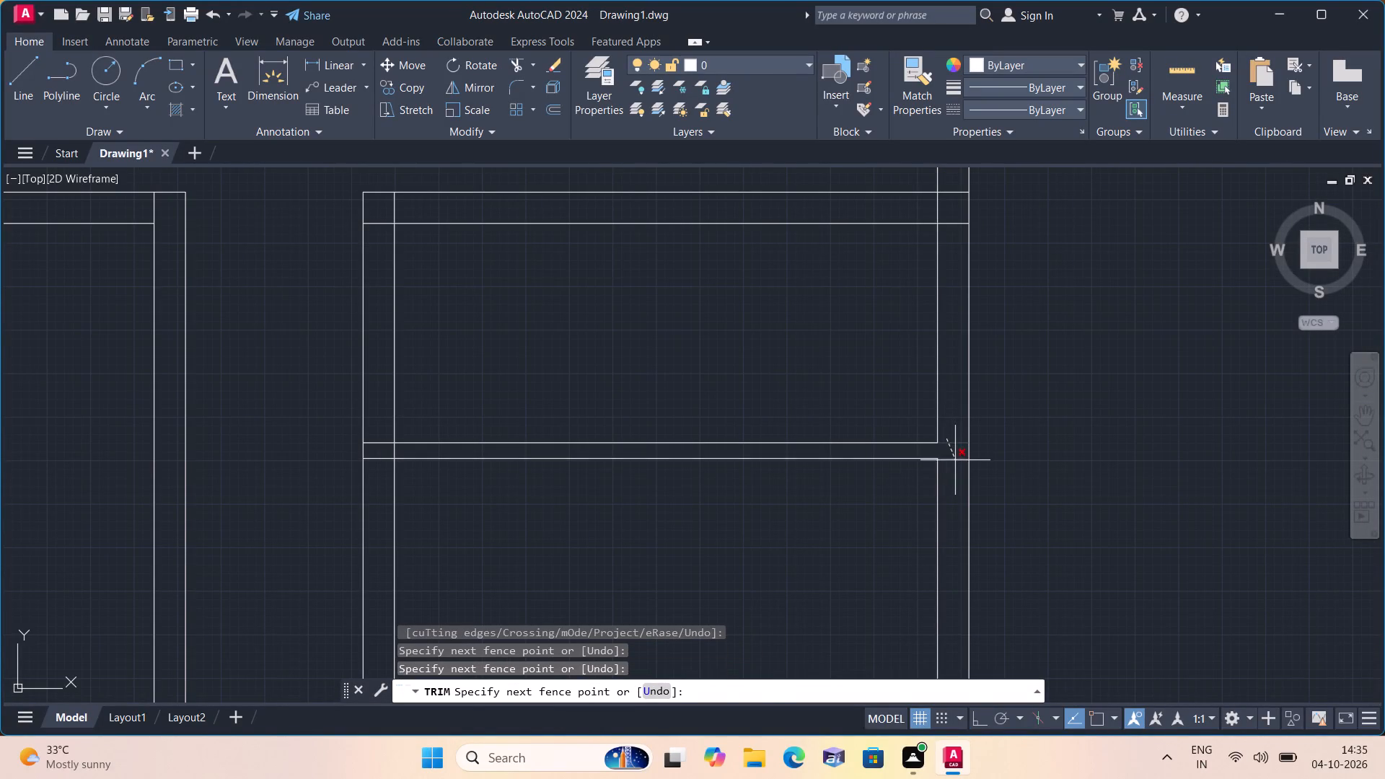
{"action": "key", "text": "space"}
Trim the same partition's junction with the lower right rooms' left wall, opening the wall's inner line between the partition lines.
{"action": "middle_click_drag", "start_coordinate": [1016, 410], "coordinate": [999, 451]}
{"action": "scroll", "coordinate": [1016, 410], "scroll_direction": "down", "scroll_amount": 1}
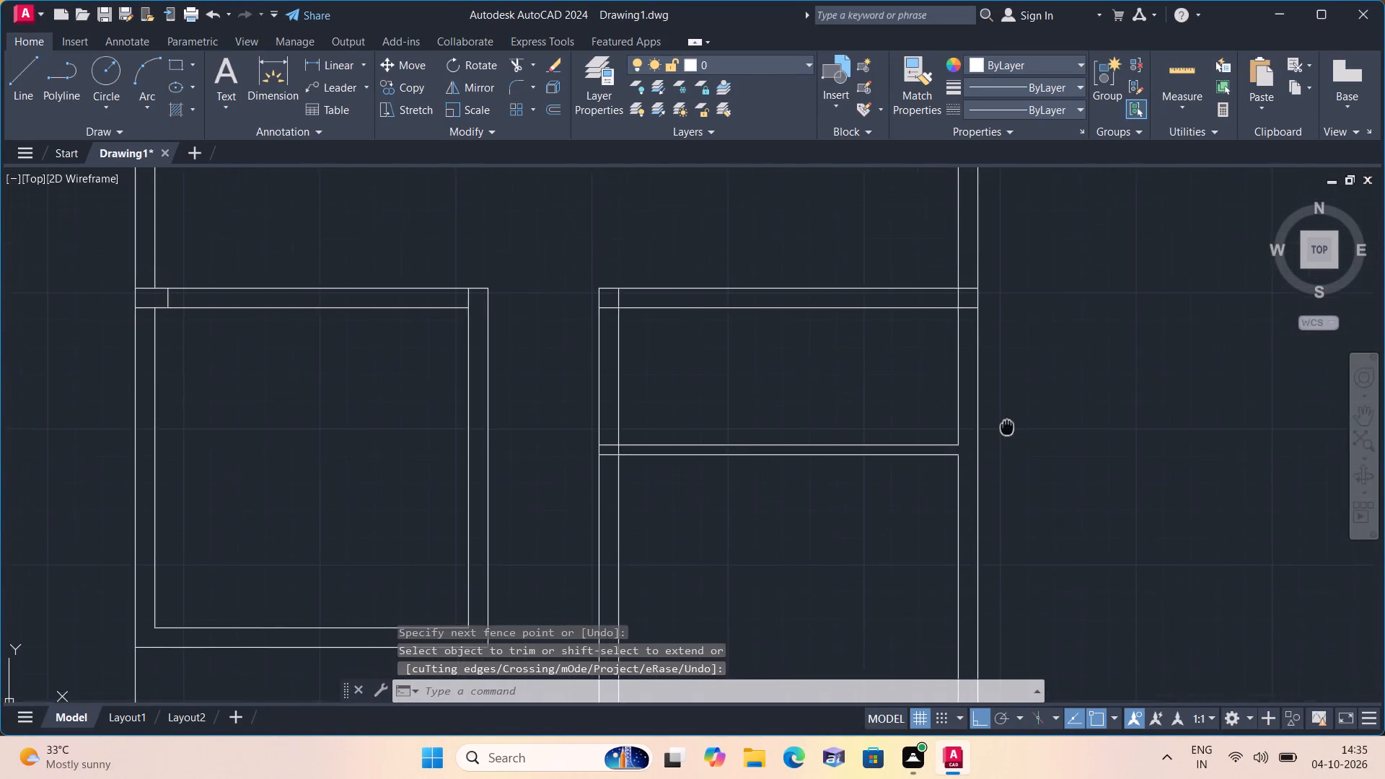
{"action": "middle_click_drag", "start_coordinate": [999, 451], "coordinate": [989, 498]}
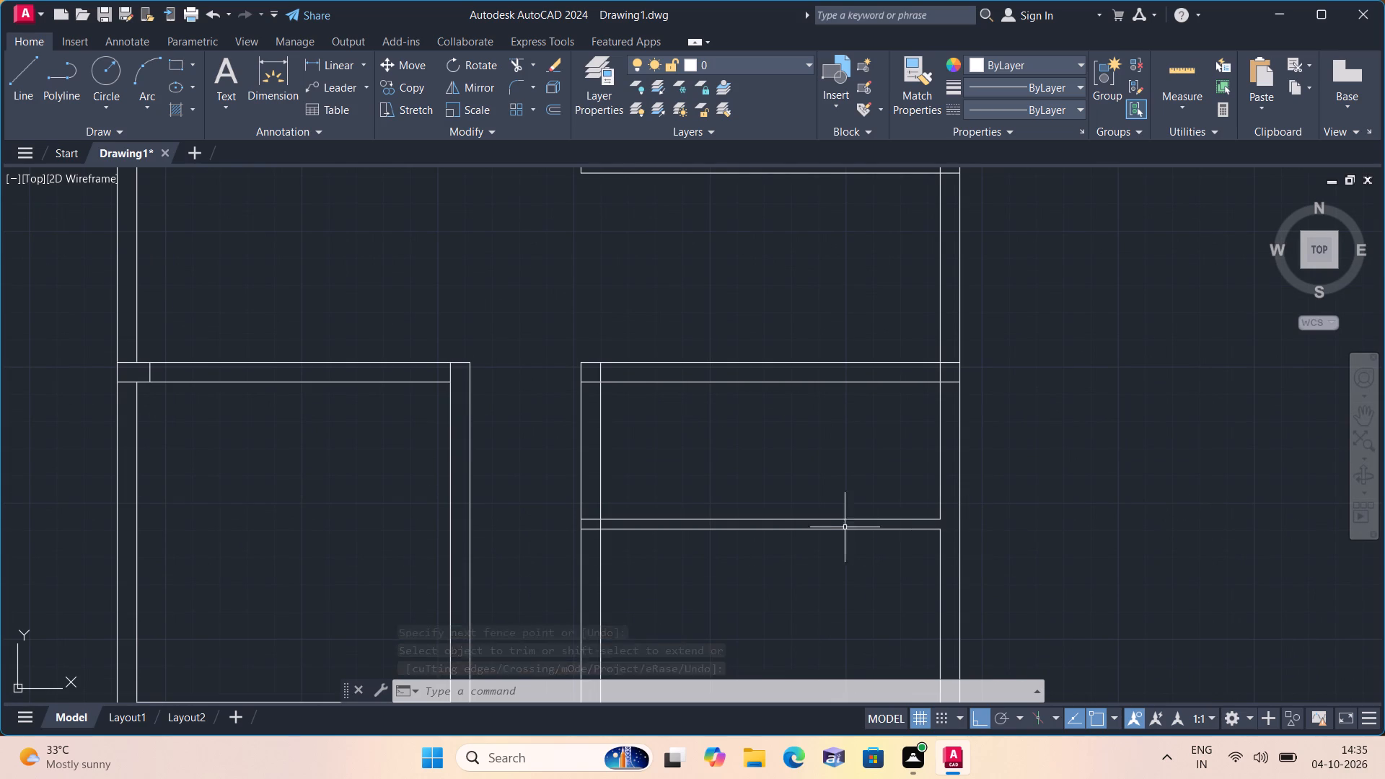
{"action": "key", "text": "space"}
{"action": "scroll", "coordinate": [580, 531], "scroll_direction": "up", "scroll_amount": 3}
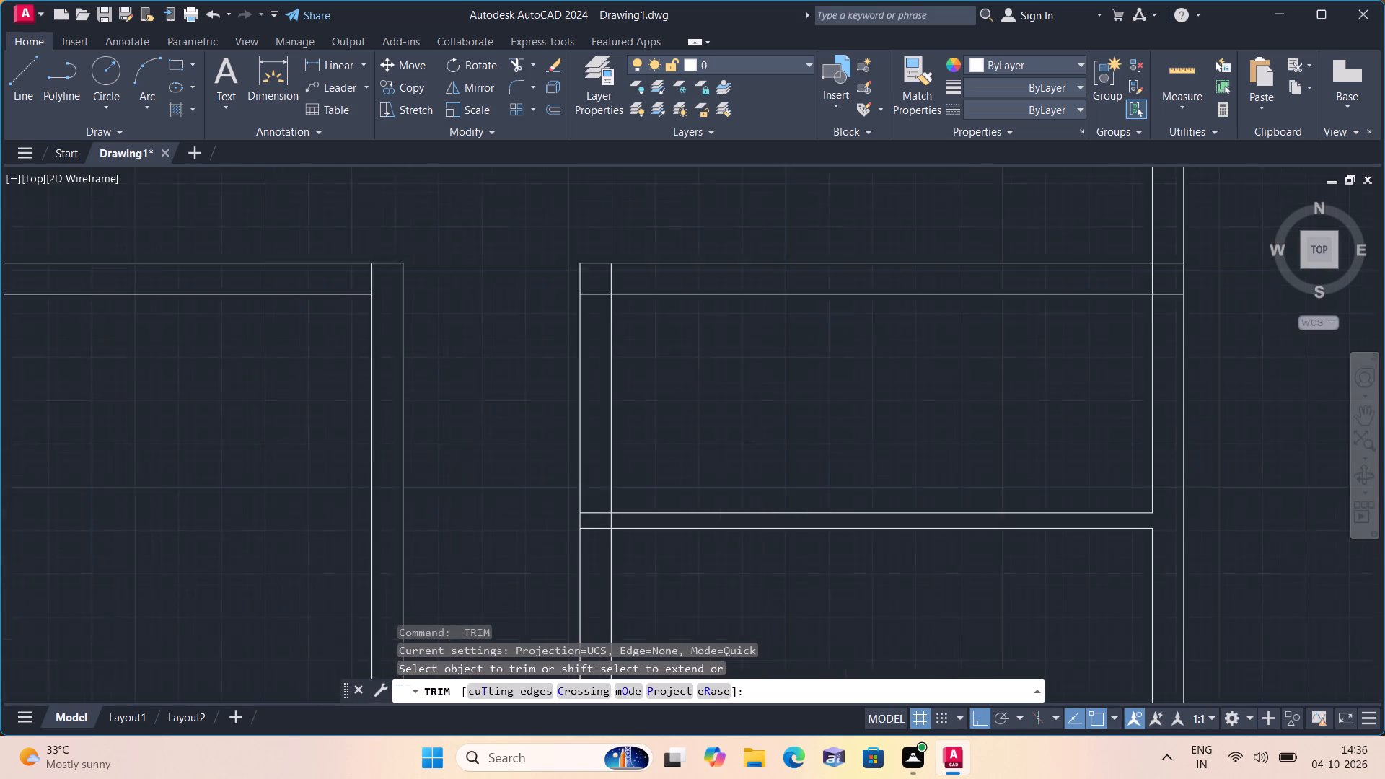
{"action": "left_click", "coordinate": [607, 481]}
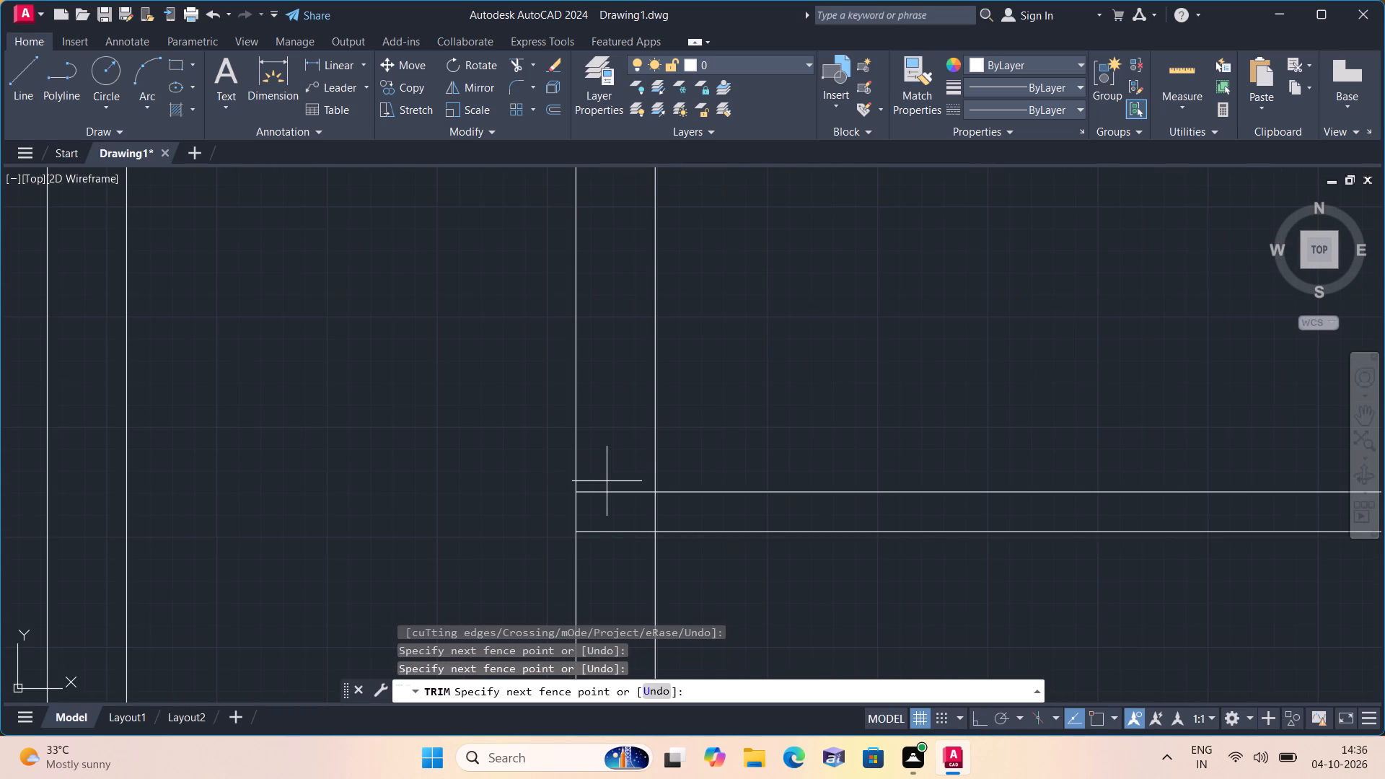
{"action": "left_click", "coordinate": [613, 540]}
{"action": "left_click", "coordinate": [636, 509]}
{"action": "left_click", "coordinate": [683, 508]}
{"action": "key", "text": "space"}
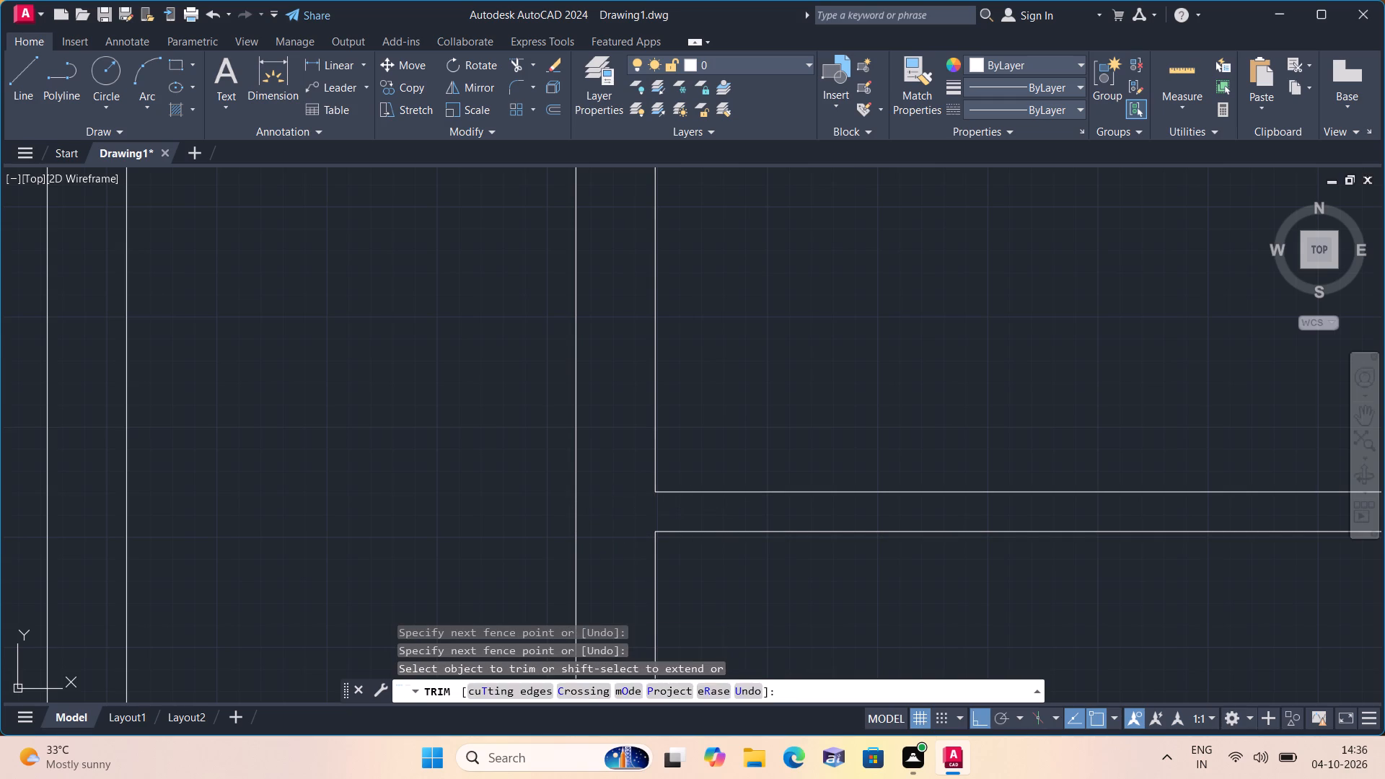
Erase the left wall's inner line in the small room above the lower right partition.
{"action": "scroll", "coordinate": [682, 511], "scroll_direction": "down", "scroll_amount": 2}
{"action": "middle_click_drag", "start_coordinate": [760, 415], "coordinate": [712, 577]}
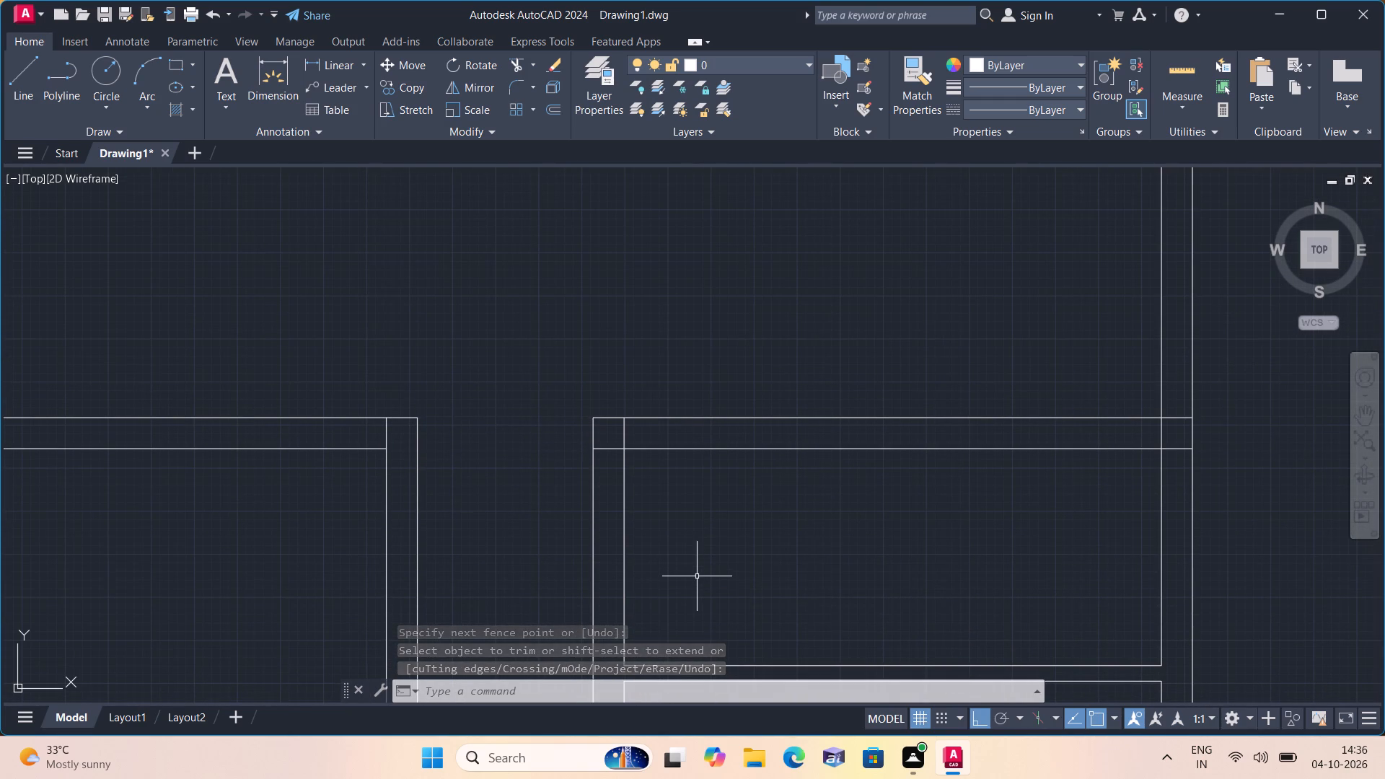
{"action": "scroll", "coordinate": [697, 570], "scroll_direction": "down", "scroll_amount": 1}
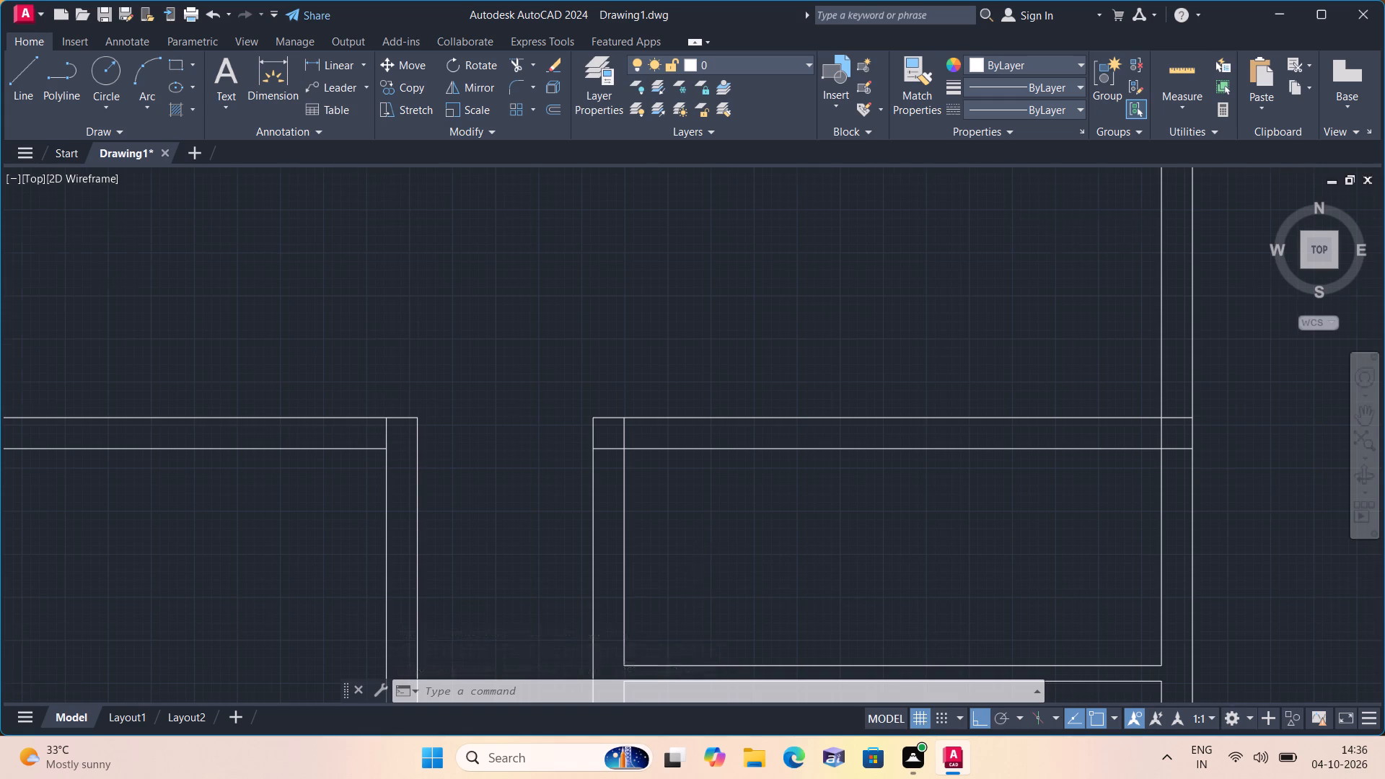
{"action": "middle_click_drag", "start_coordinate": [697, 570], "coordinate": [674, 456]}
{"action": "scroll", "coordinate": [674, 465], "scroll_direction": "down", "scroll_amount": 1}
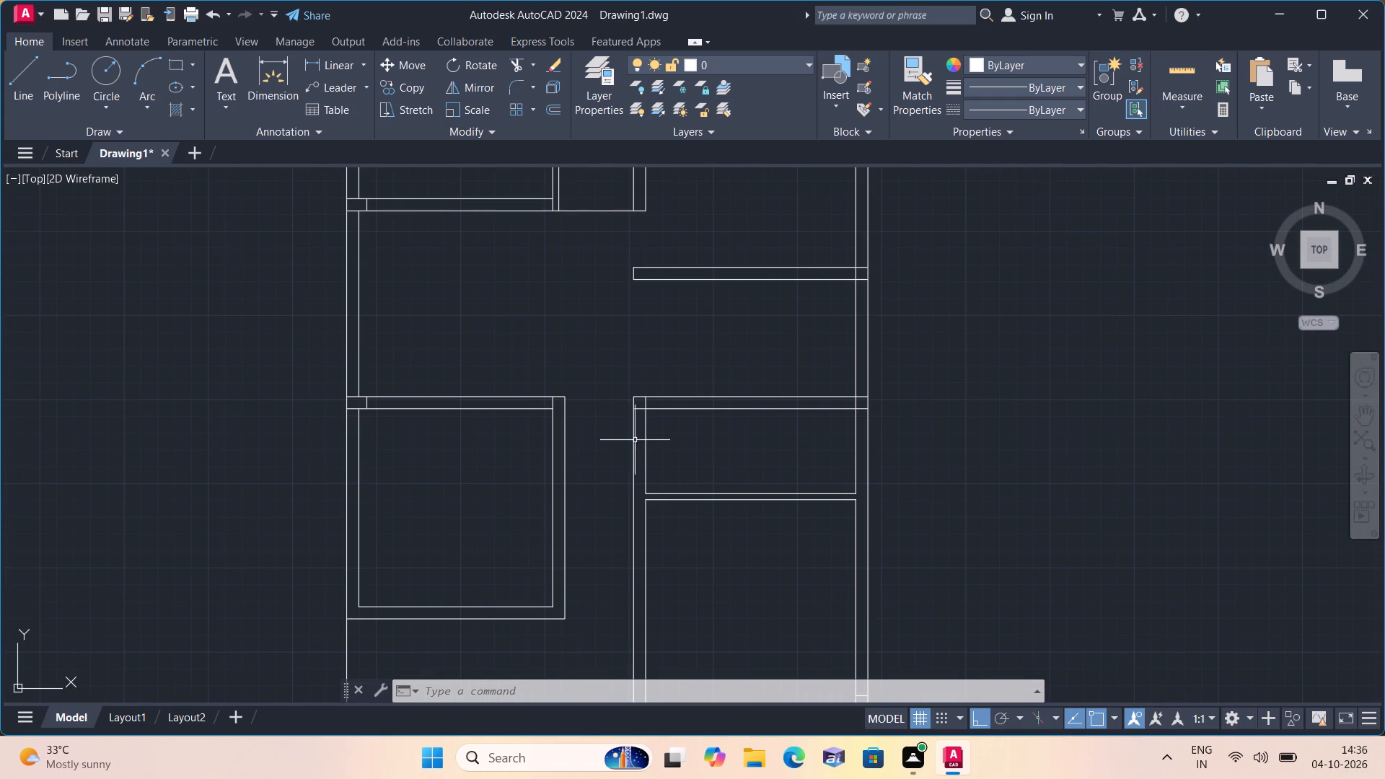
{"action": "left_click", "coordinate": [645, 435]}
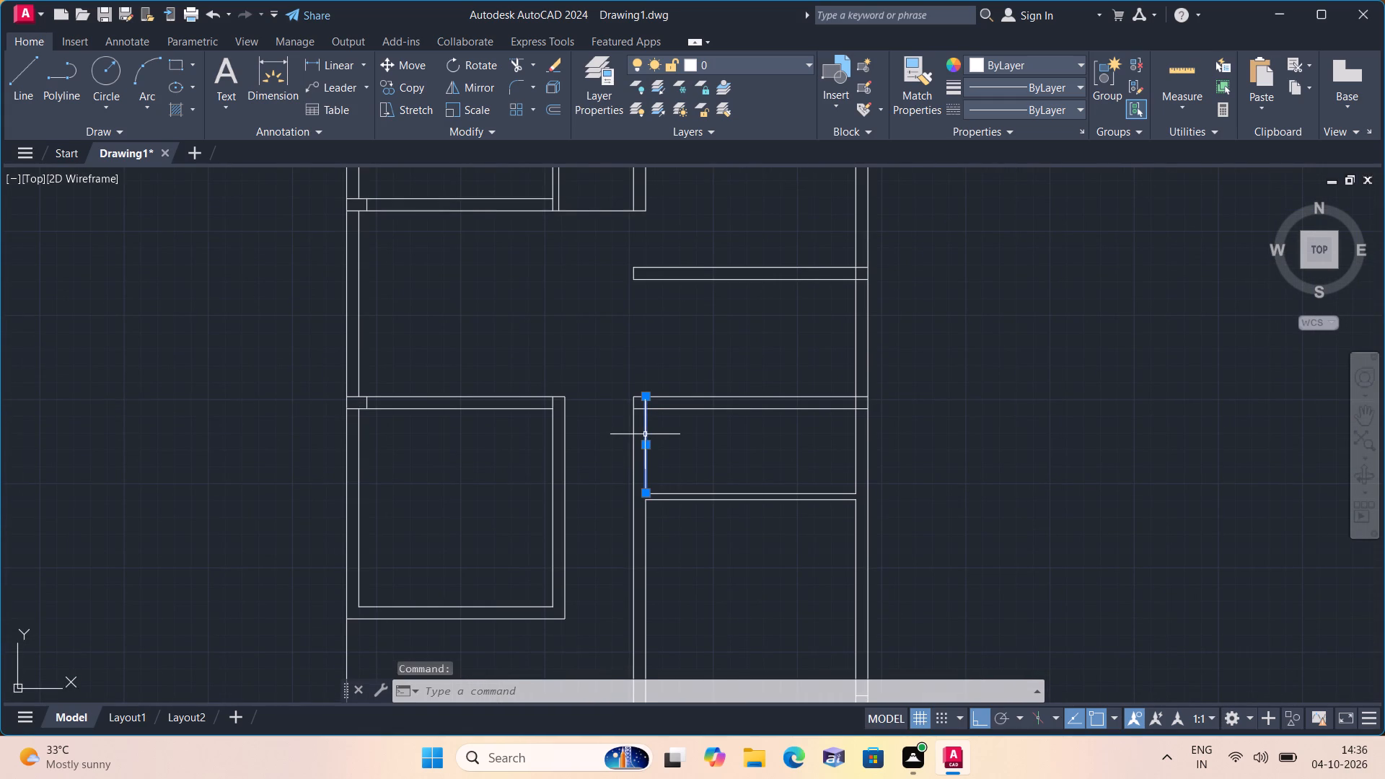
{"action": "key", "text": "Delete"}
Offset the lower right rooms' outer left wall line 4.5" inward.
{"action": "middle_click_drag", "start_coordinate": [680, 450], "coordinate": [676, 449]}
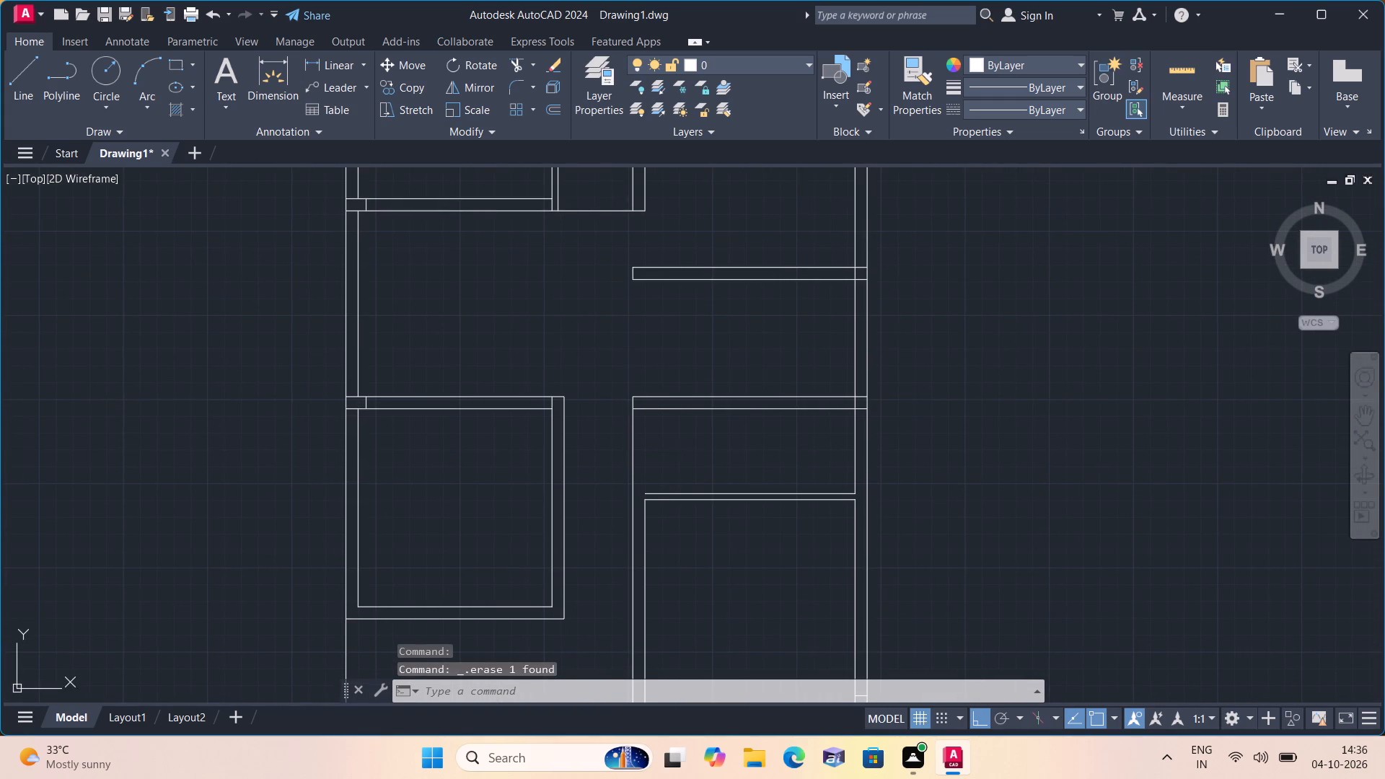
{"action": "middle_click_drag", "start_coordinate": [676, 449], "coordinate": [675, 385]}
{"action": "type", "text": "off 4.5\""}
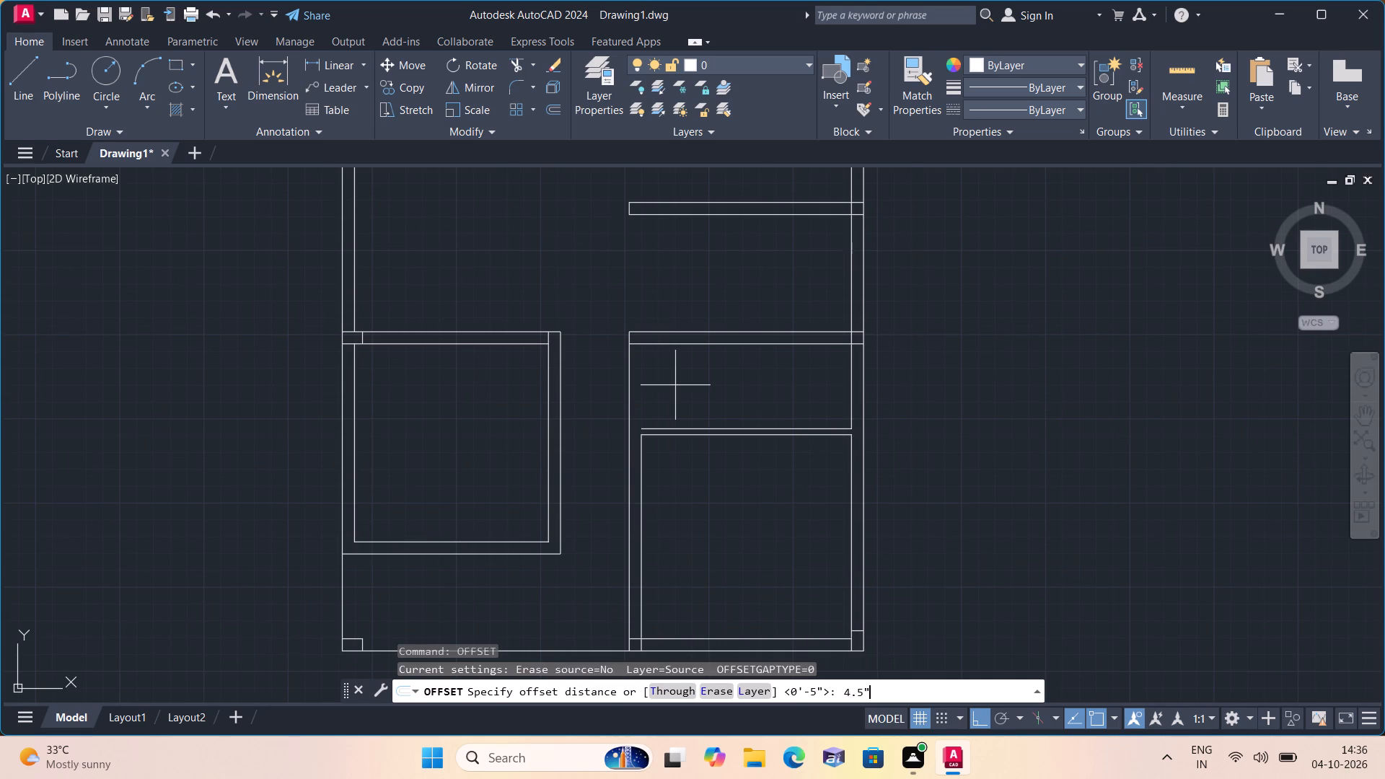
{"action": "key", "text": "space"}
{"action": "left_click", "coordinate": [628, 377]}
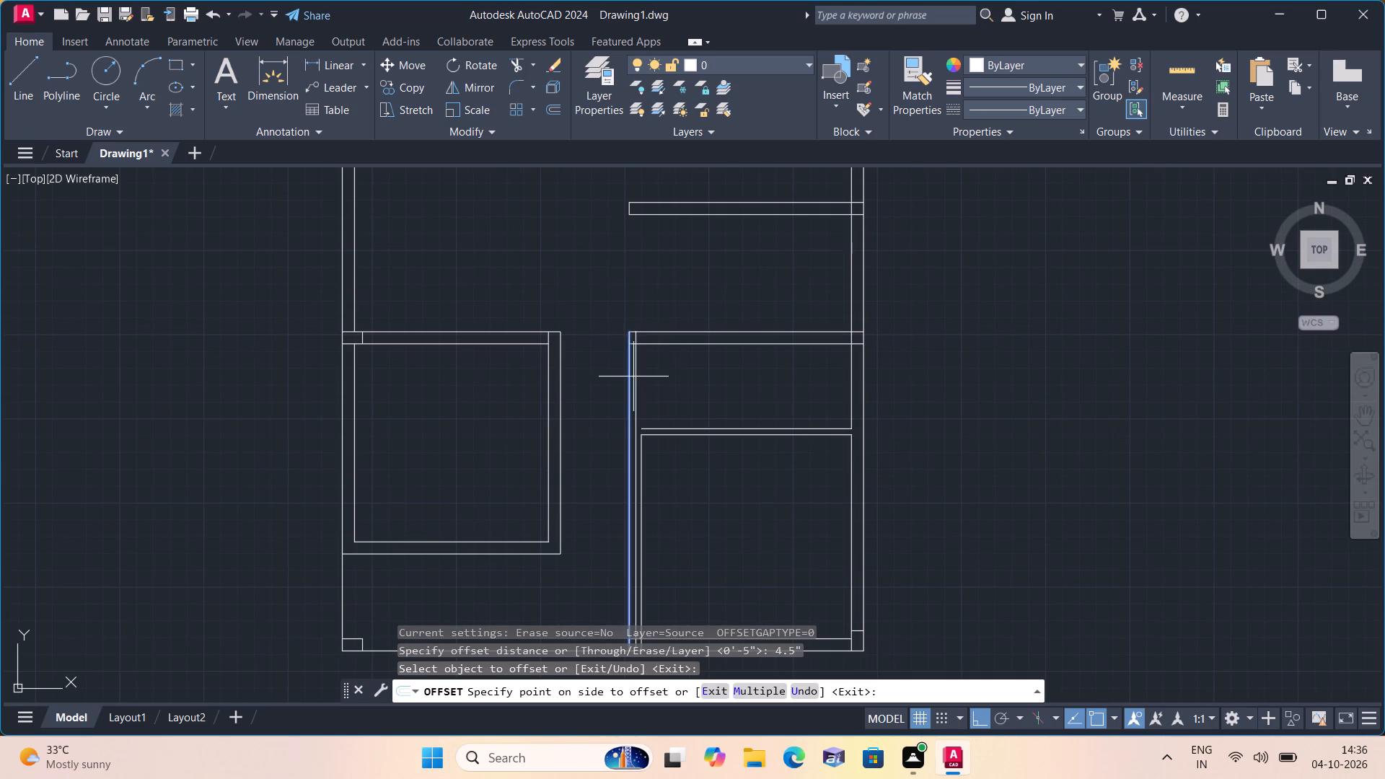
{"action": "left_click", "coordinate": [664, 377]}
{"action": "key", "text": "space"}
Extend the partition's upper line to the new 4.5" left wall line.
{"action": "type", "text": "ext"}
{"action": "type", "text": "en"}
{"action": "key", "text": "space"}
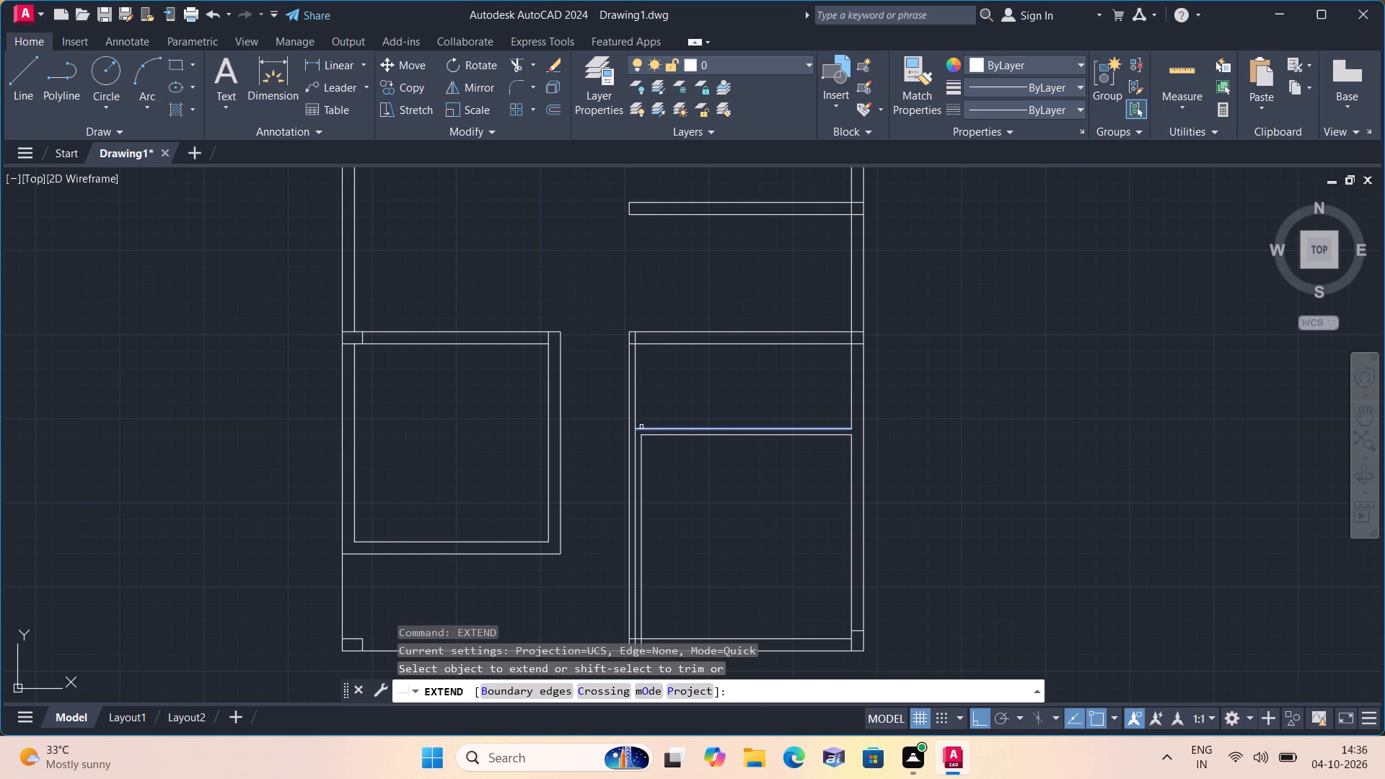
{"action": "left_click", "coordinate": [642, 427]}
{"action": "key", "text": "space"}
Trim the 4.5" left wall line below the partition so it borders only the small upper room.
{"action": "type", "text": "trim"}
{"action": "key", "text": "space"}
{"action": "scroll", "coordinate": [642, 434], "scroll_direction": "up", "scroll_amount": 1}
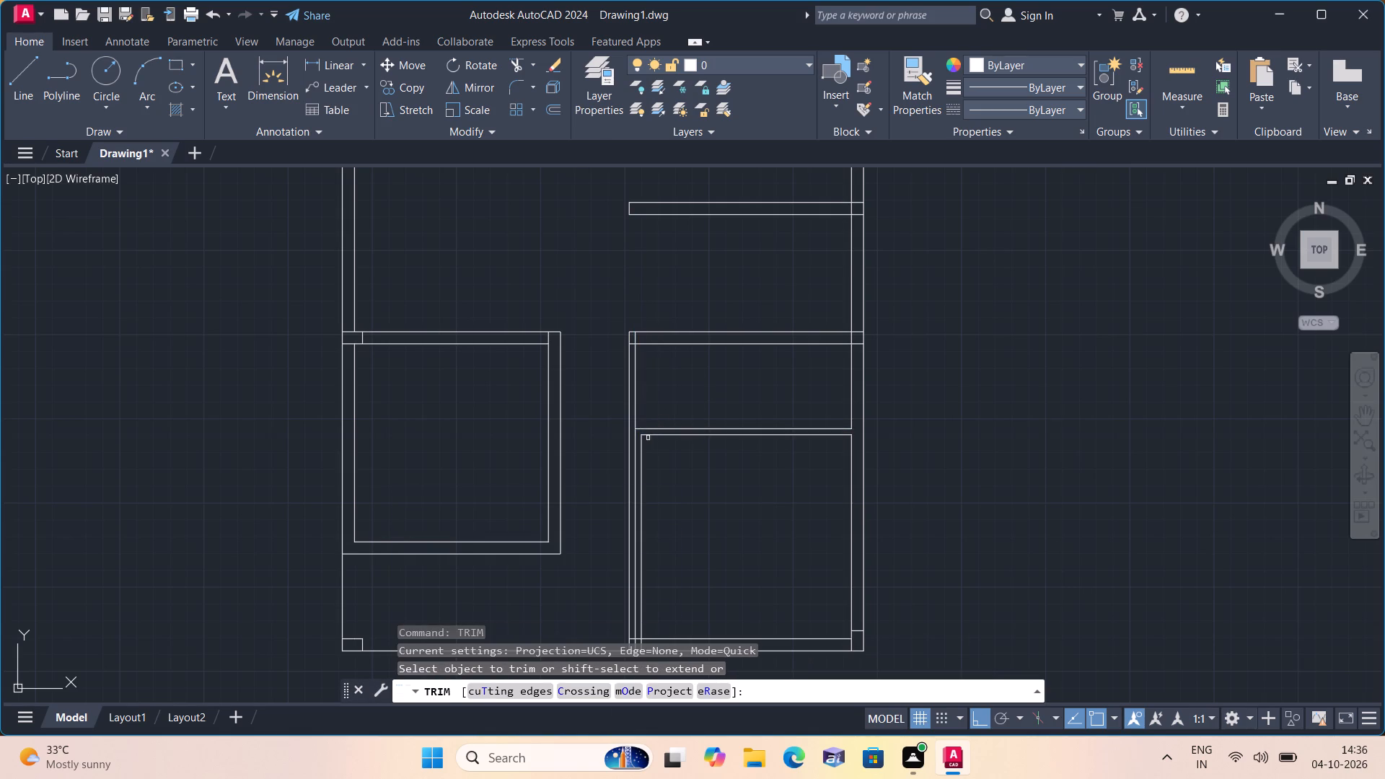
{"action": "left_click", "coordinate": [630, 431]}
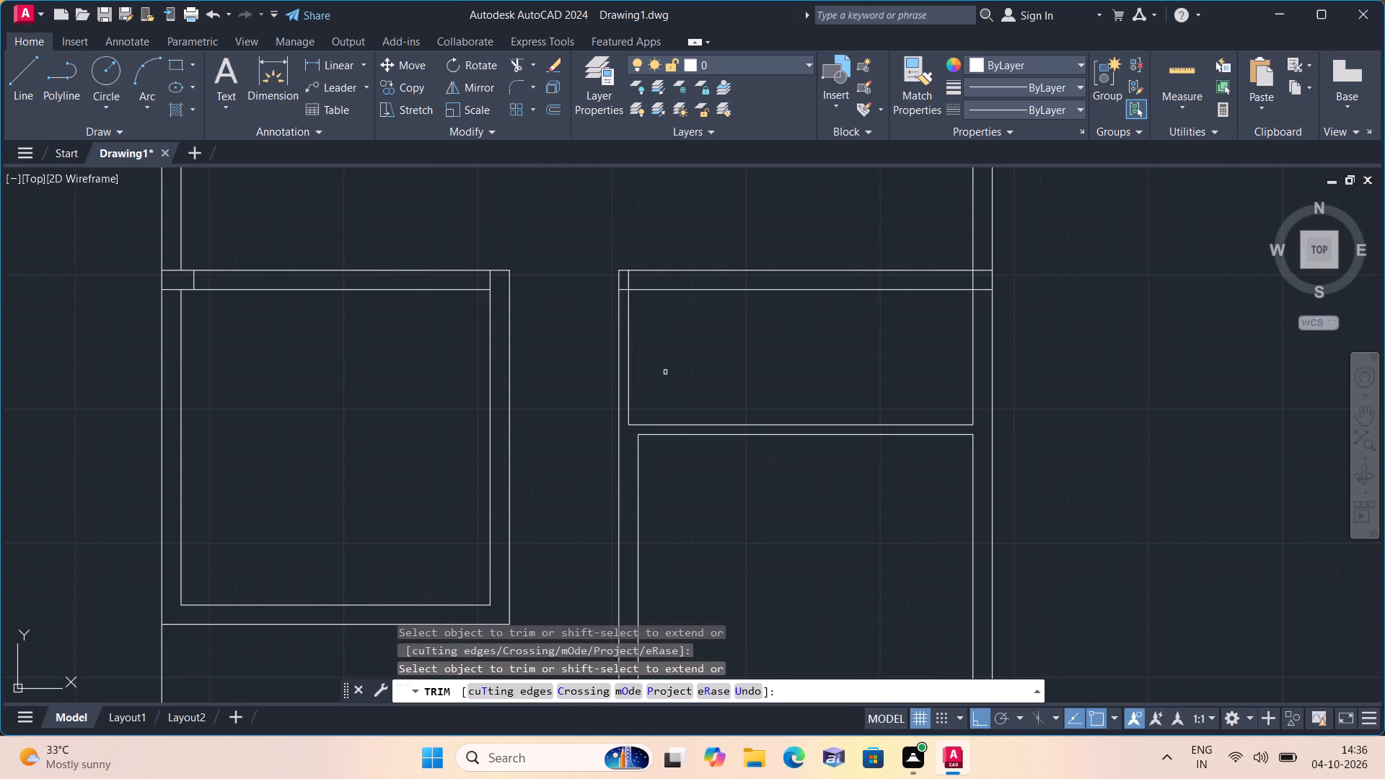
{"action": "scroll", "coordinate": [673, 370], "scroll_direction": "down", "scroll_amount": 1}
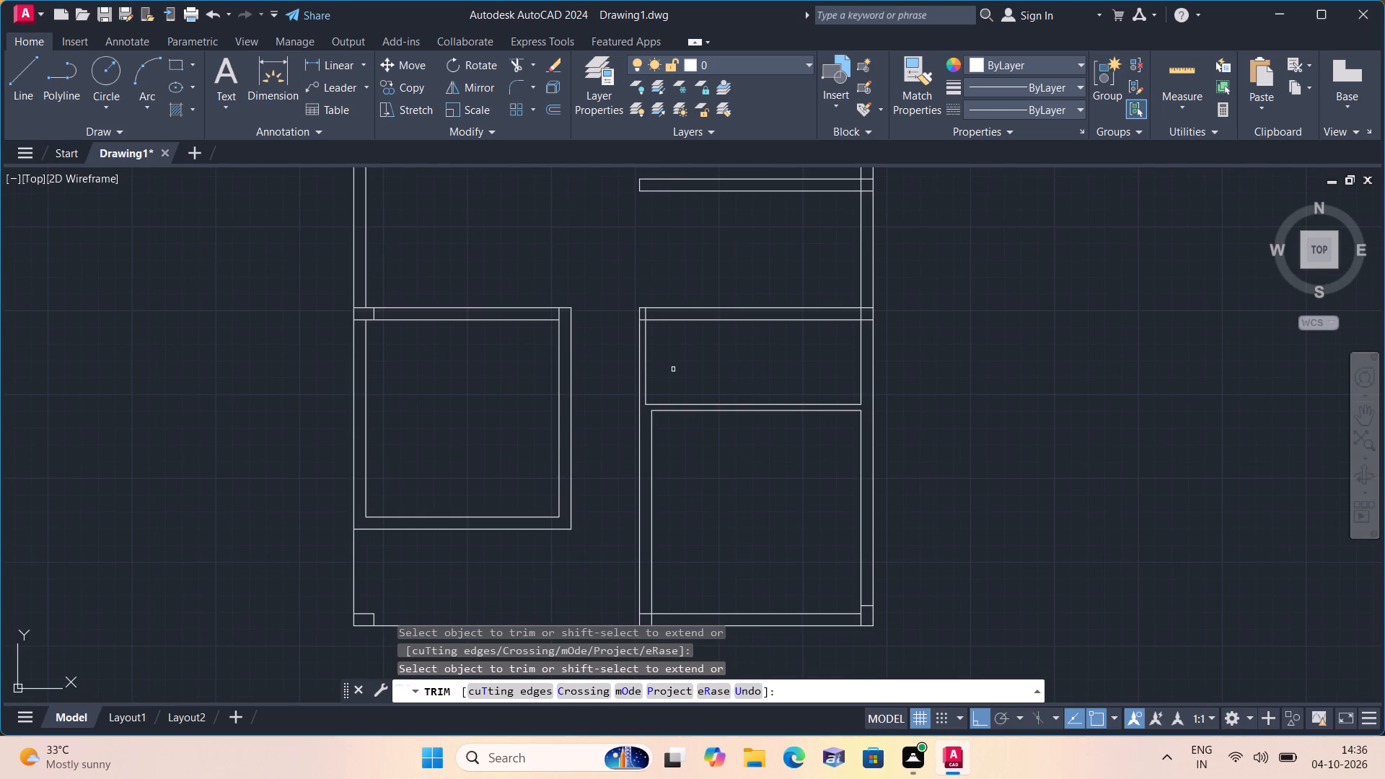
Draw a line from the small room's upper-left inner corner, 4.5" plus 6" along its top wall, ending across that wall's thickness.
{"action": "key", "text": "Escape"}
{"action": "scroll", "coordinate": [670, 360], "scroll_direction": "up", "scroll_amount": 1}
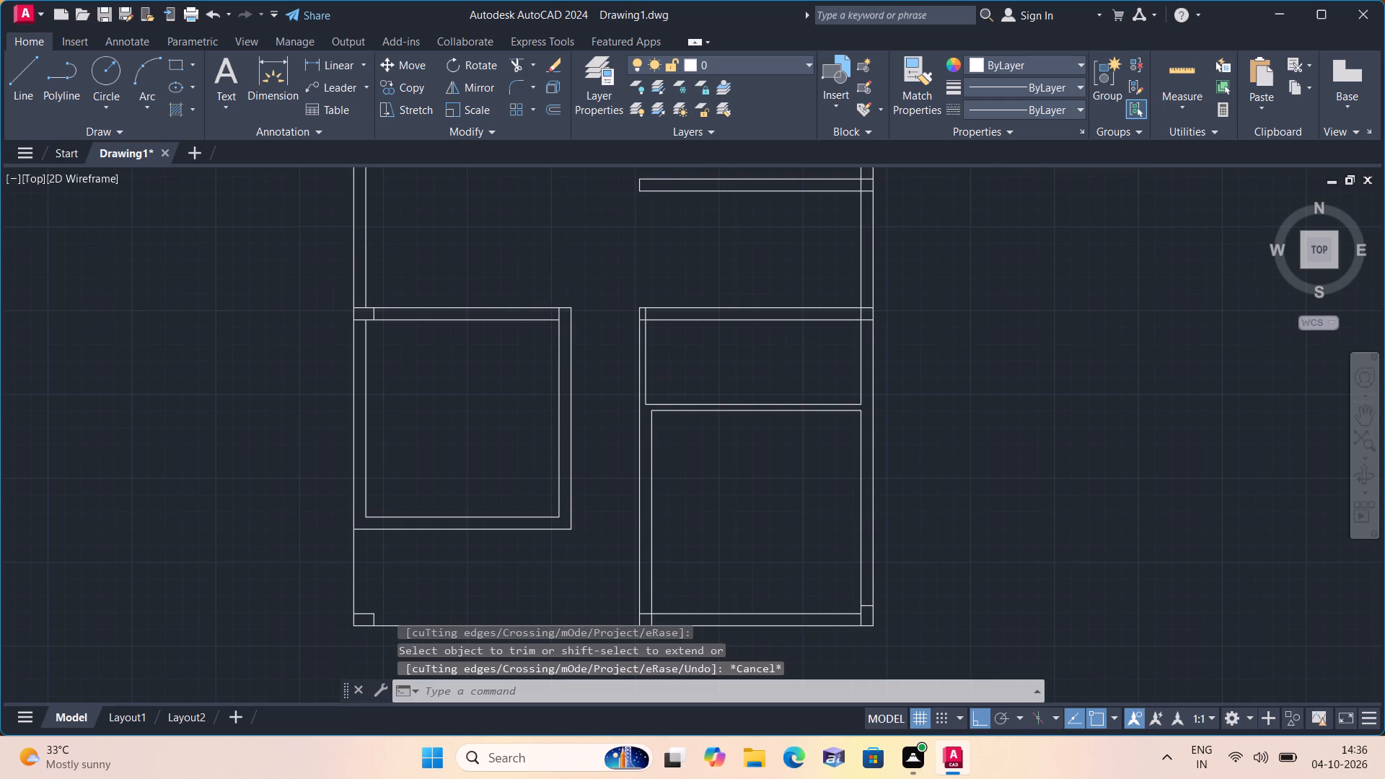
{"action": "type", "text": "l"}
{"action": "key", "text": "space"}
{"action": "scroll", "coordinate": [630, 316], "scroll_direction": "up", "scroll_amount": 1}
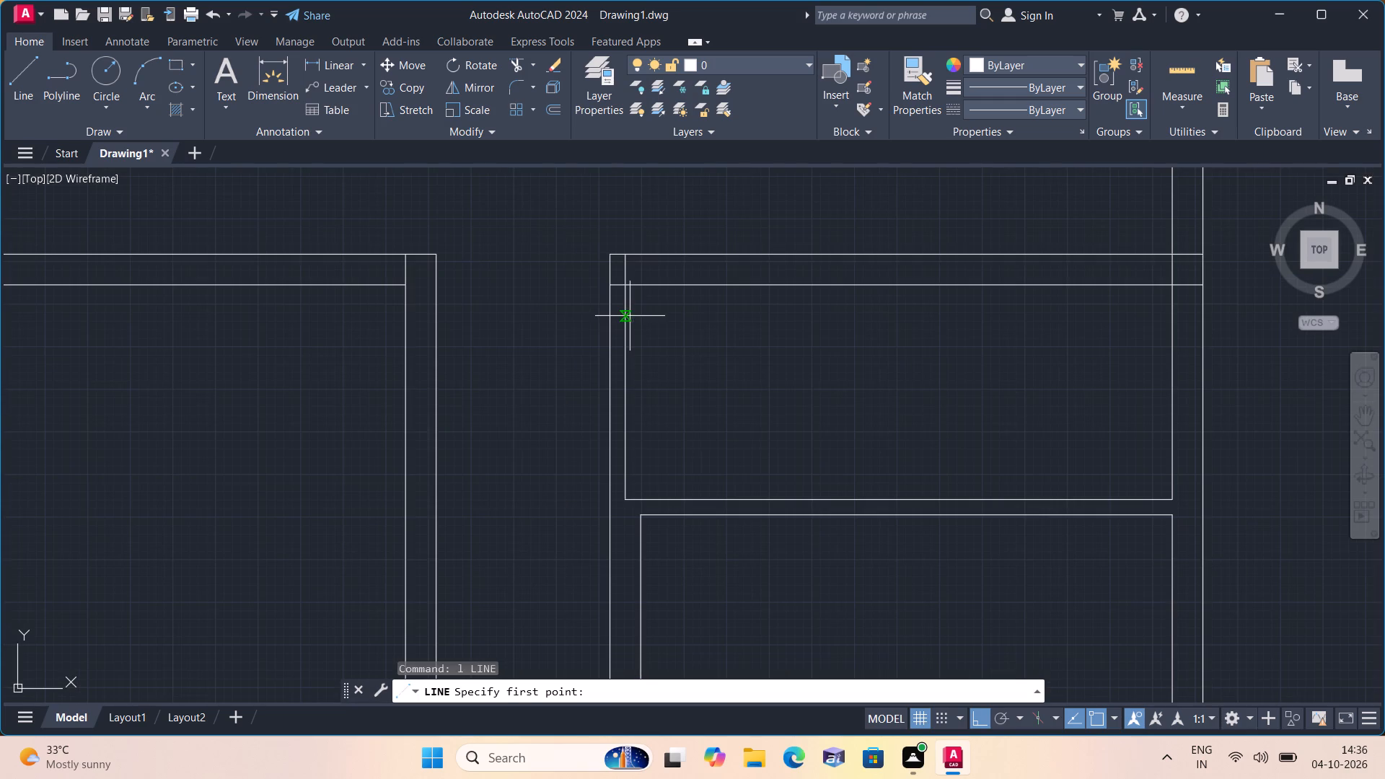
{"action": "left_click", "coordinate": [622, 287]}
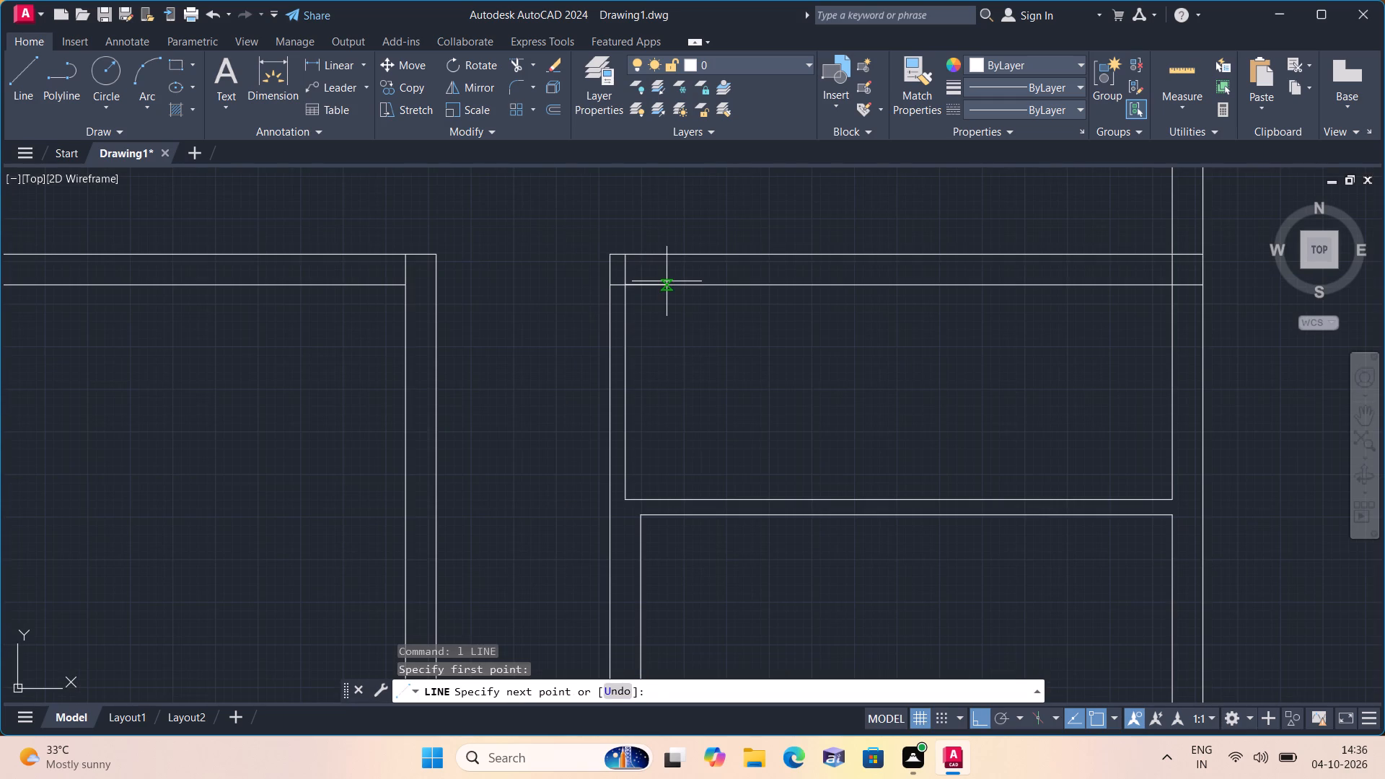
{"action": "type", "text": "4.5\""}
{"action": "key", "text": "space"}
{"action": "type", "text": "6\""}
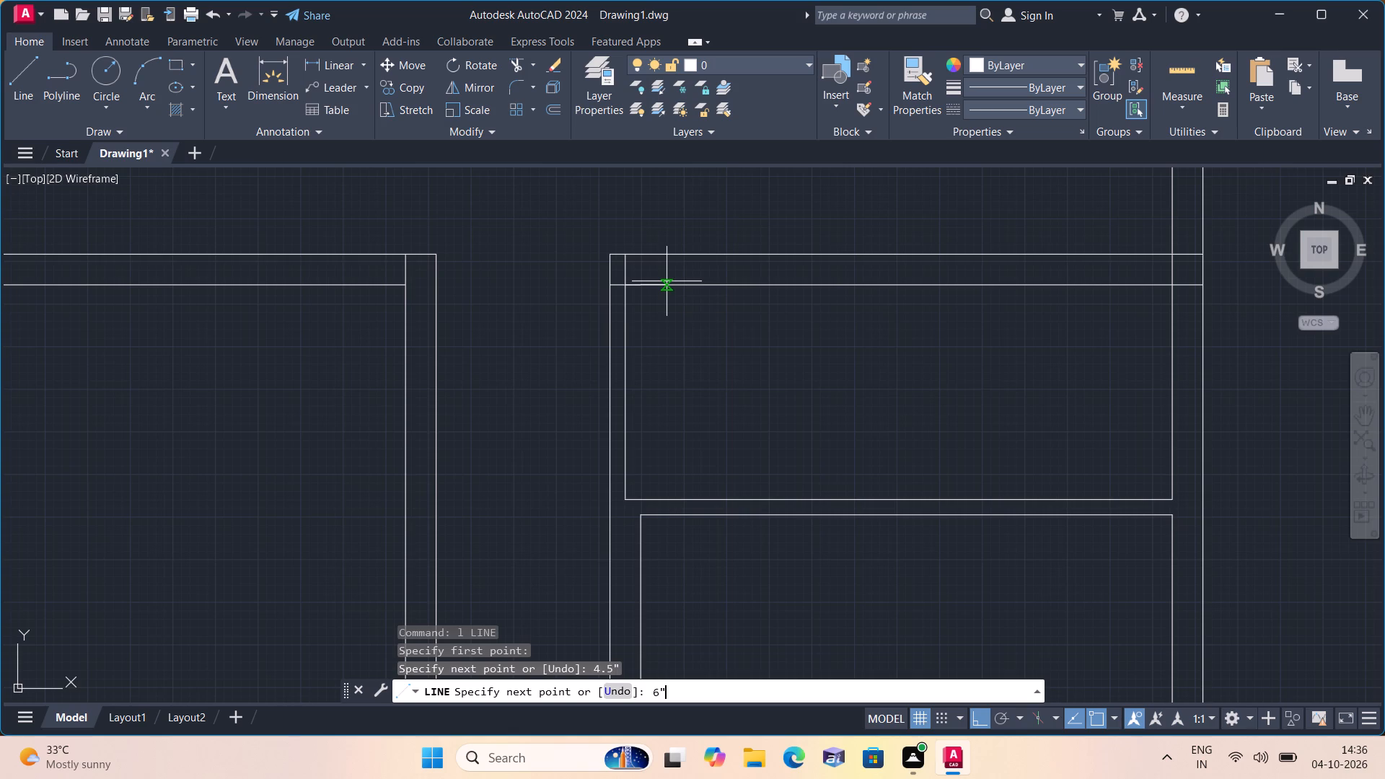
{"action": "key", "text": "space"}
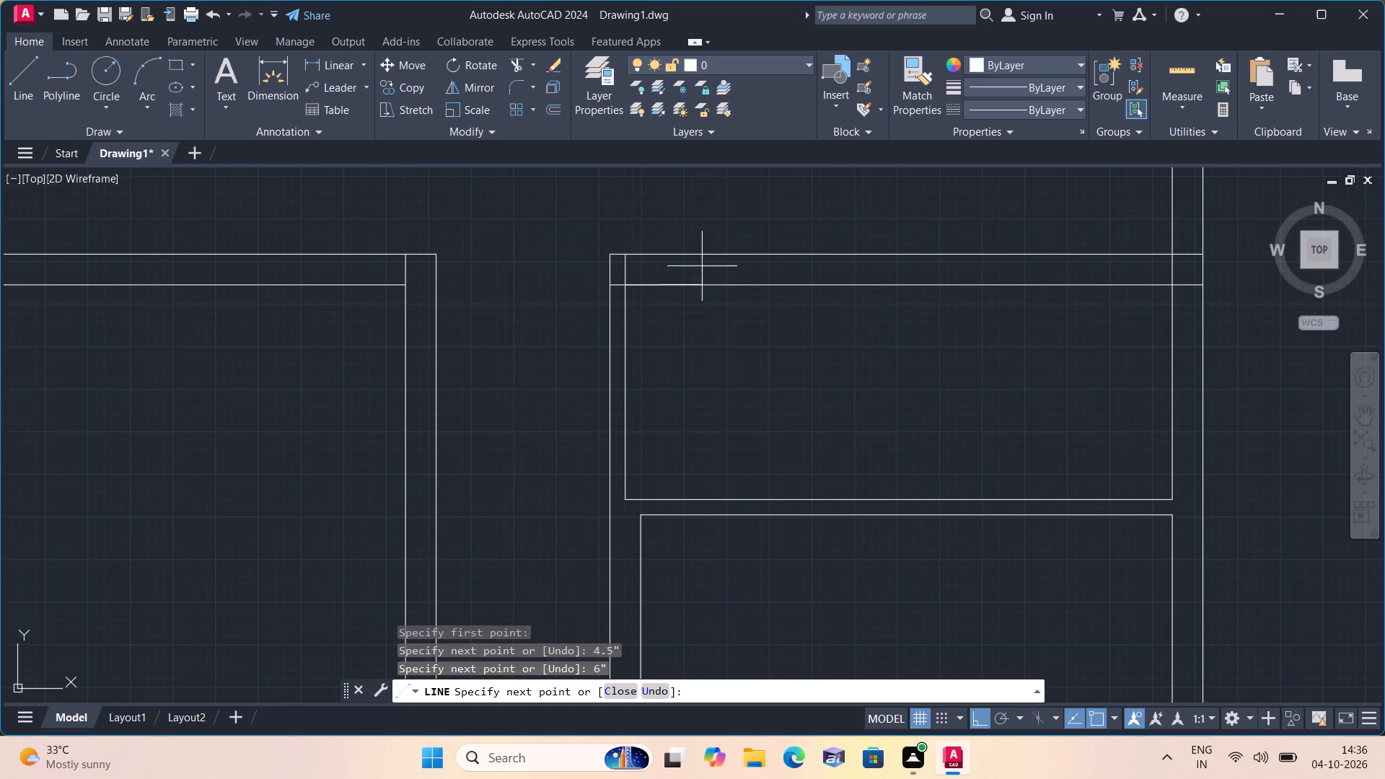
{"action": "left_click", "coordinate": [659, 251]}
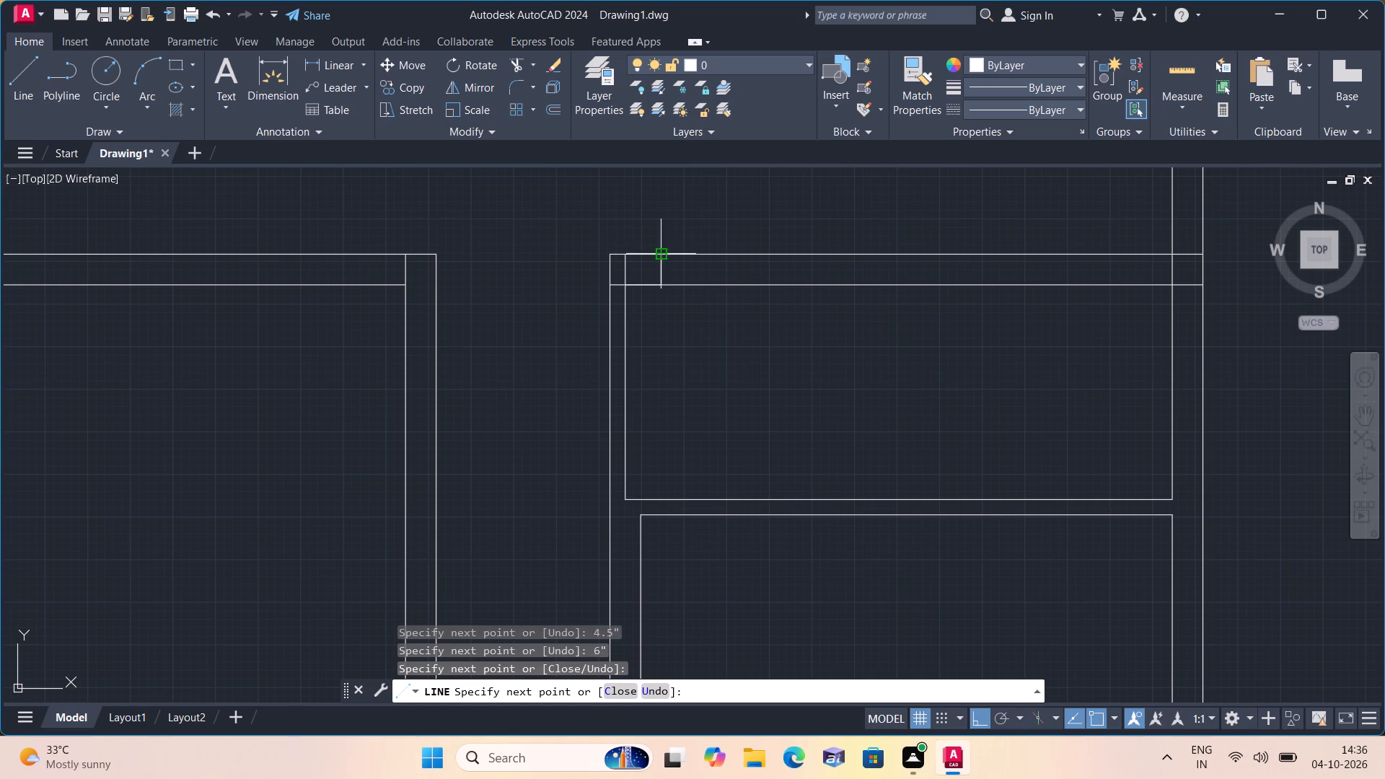
{"action": "key", "text": "space"}
Erase the 4.5" and 6" guide segments and trim the 4.5" left wall line where it runs inside the small room's top wall.
{"action": "left_click", "coordinate": [646, 287]}
{"action": "scroll", "coordinate": [638, 291], "scroll_direction": "up", "scroll_amount": 3}
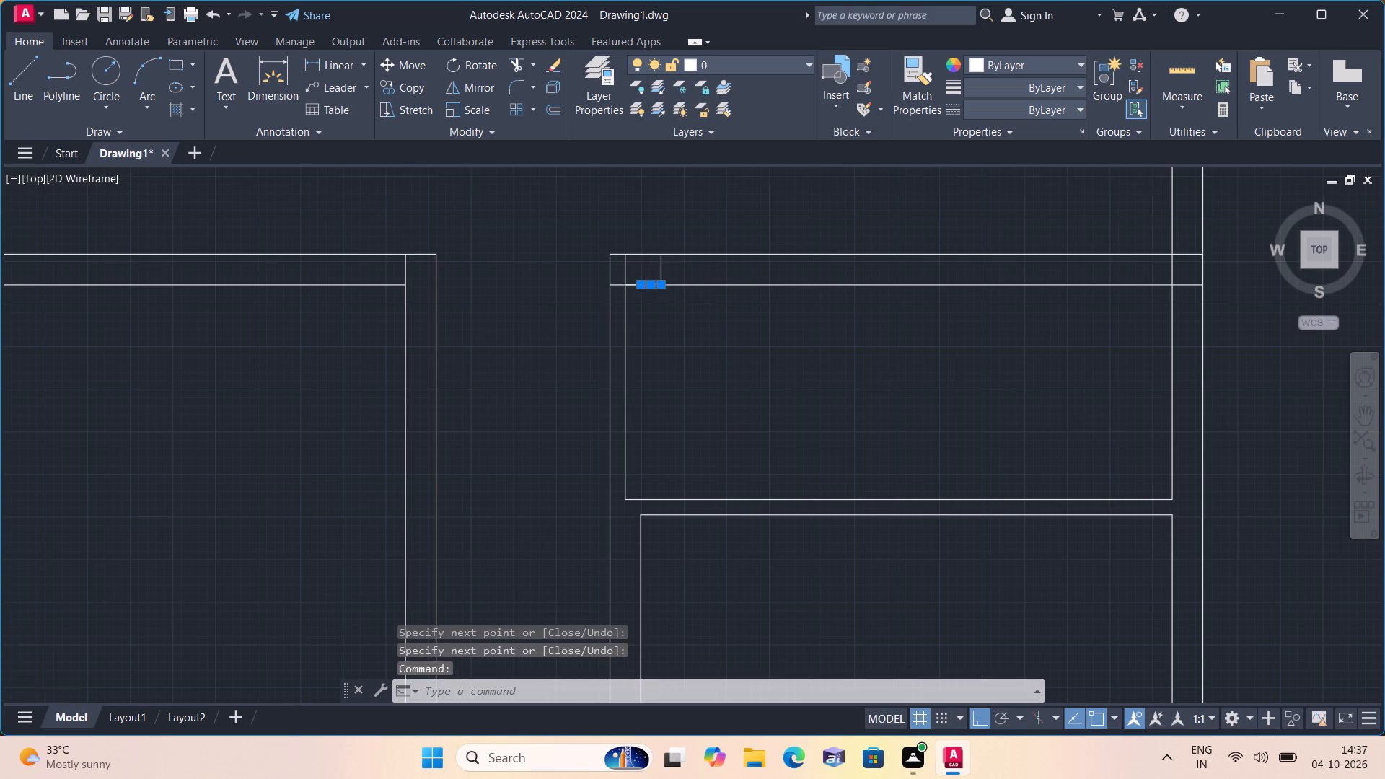
{"action": "left_click", "coordinate": [617, 271]}
{"action": "key", "text": "Delete"}
{"action": "scroll", "coordinate": [669, 297], "scroll_direction": "down", "scroll_amount": 1}
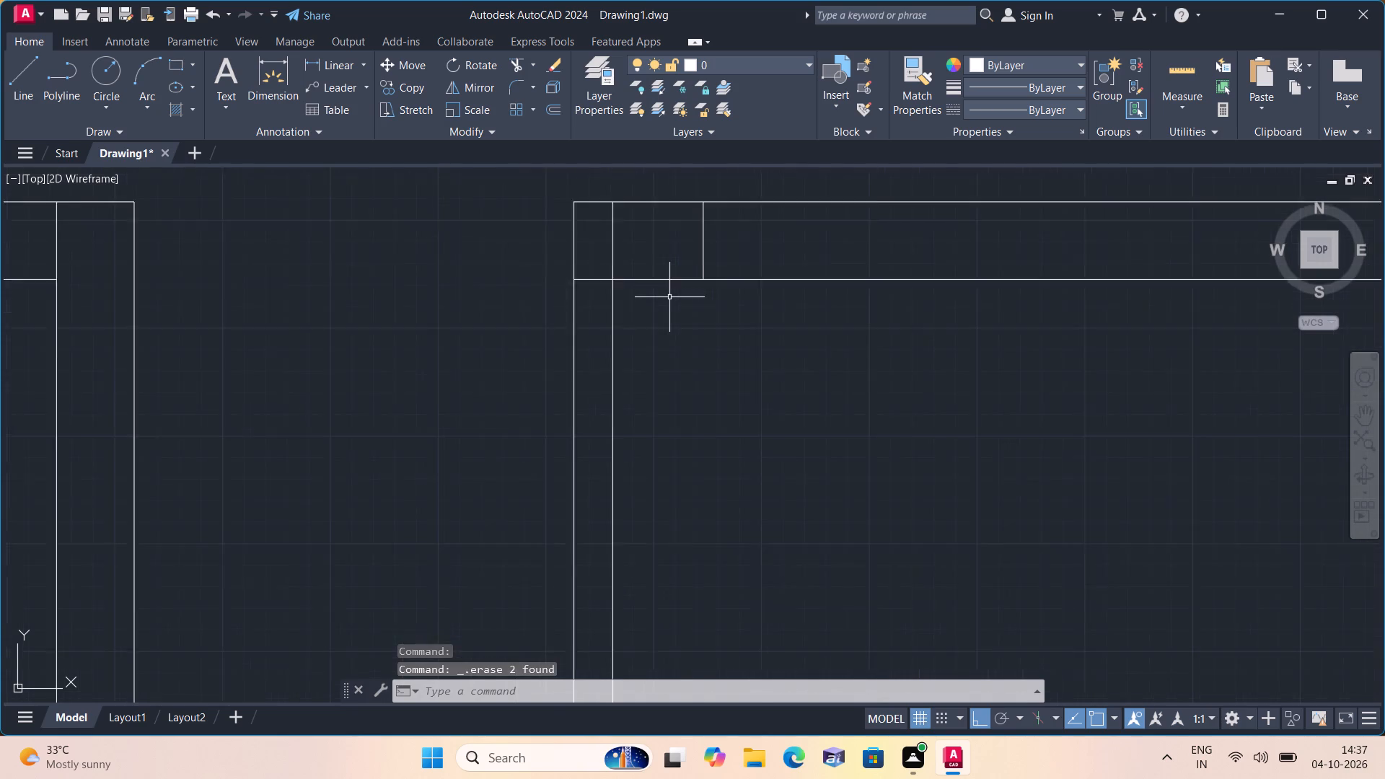
{"action": "scroll", "coordinate": [669, 297], "scroll_direction": "down", "scroll_amount": 1}
{"action": "type", "text": "trim"}
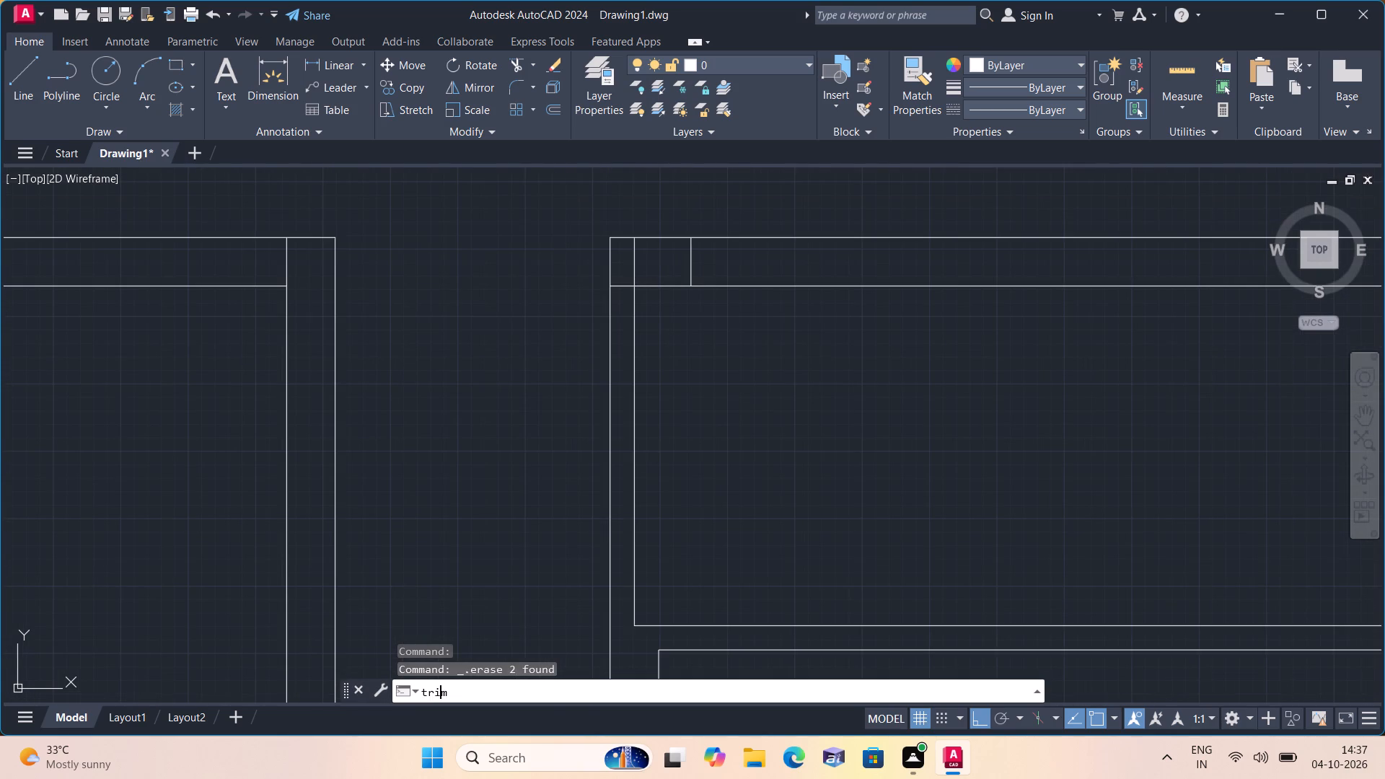
{"action": "key", "text": "space"}
{"action": "left_click", "coordinate": [632, 263]}
{"action": "key", "text": "Escape"}
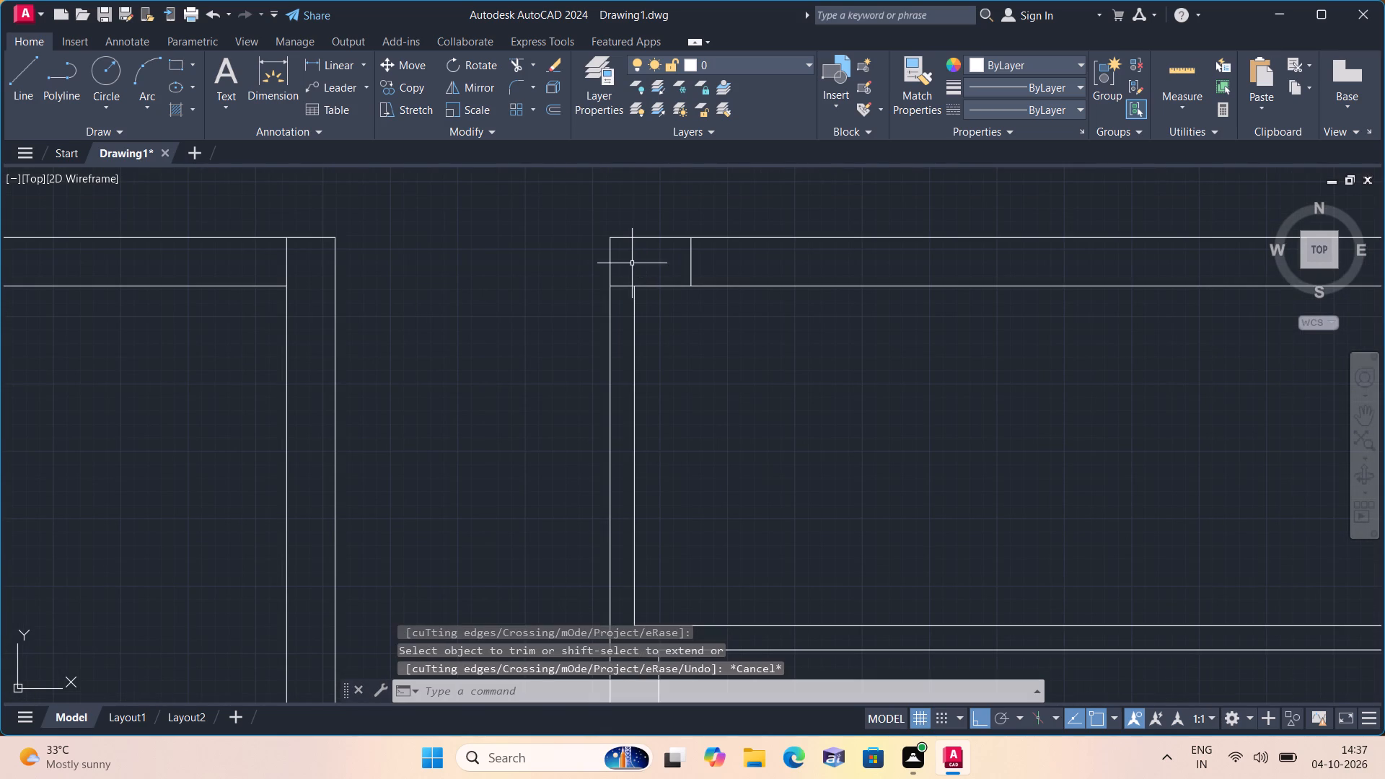
Draw a line from the small room's upper-right inner corner, 6" down, then across the right exterior wall to its outer line.
{"action": "scroll", "coordinate": [725, 349], "scroll_direction": "down", "scroll_amount": 1}
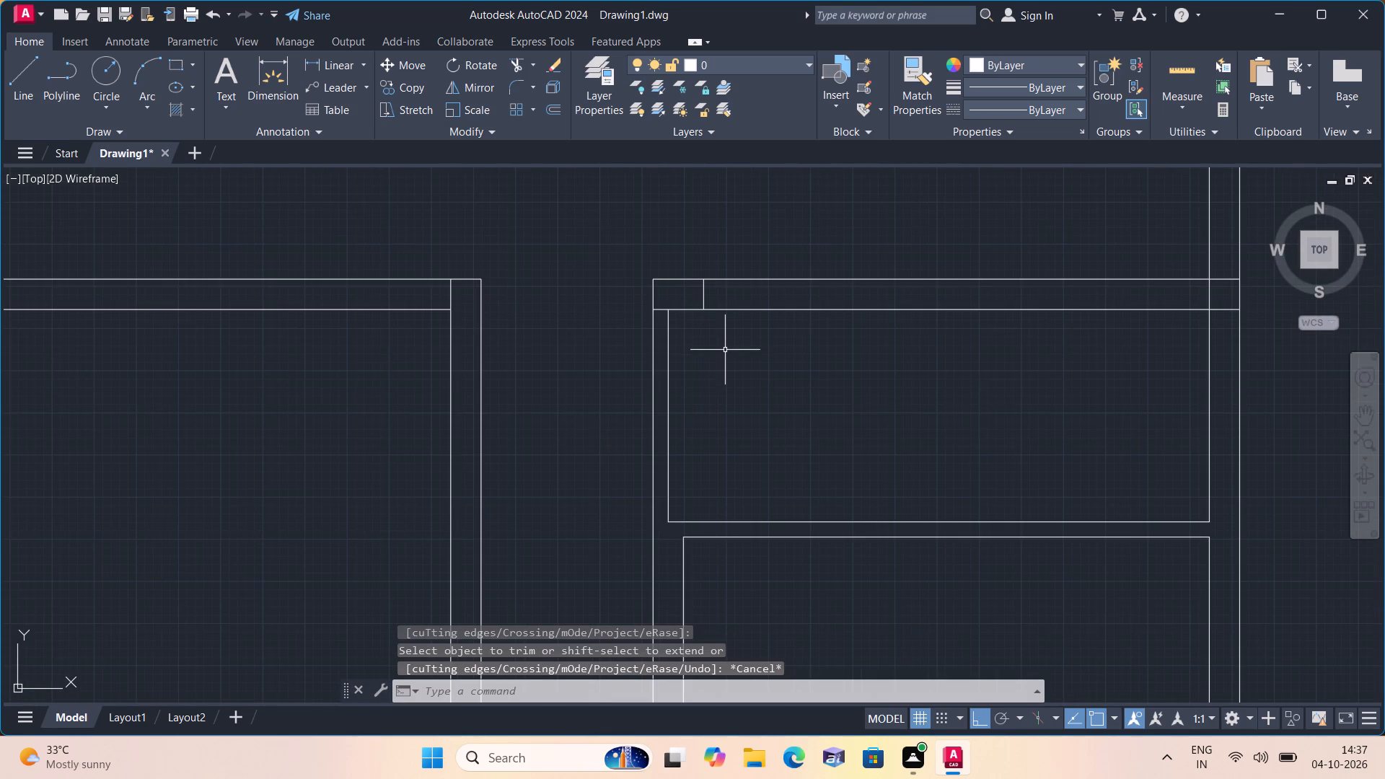
{"action": "scroll", "coordinate": [724, 346], "scroll_direction": "down", "scroll_amount": 1}
{"action": "scroll", "coordinate": [724, 346], "scroll_direction": "up", "scroll_amount": 1}
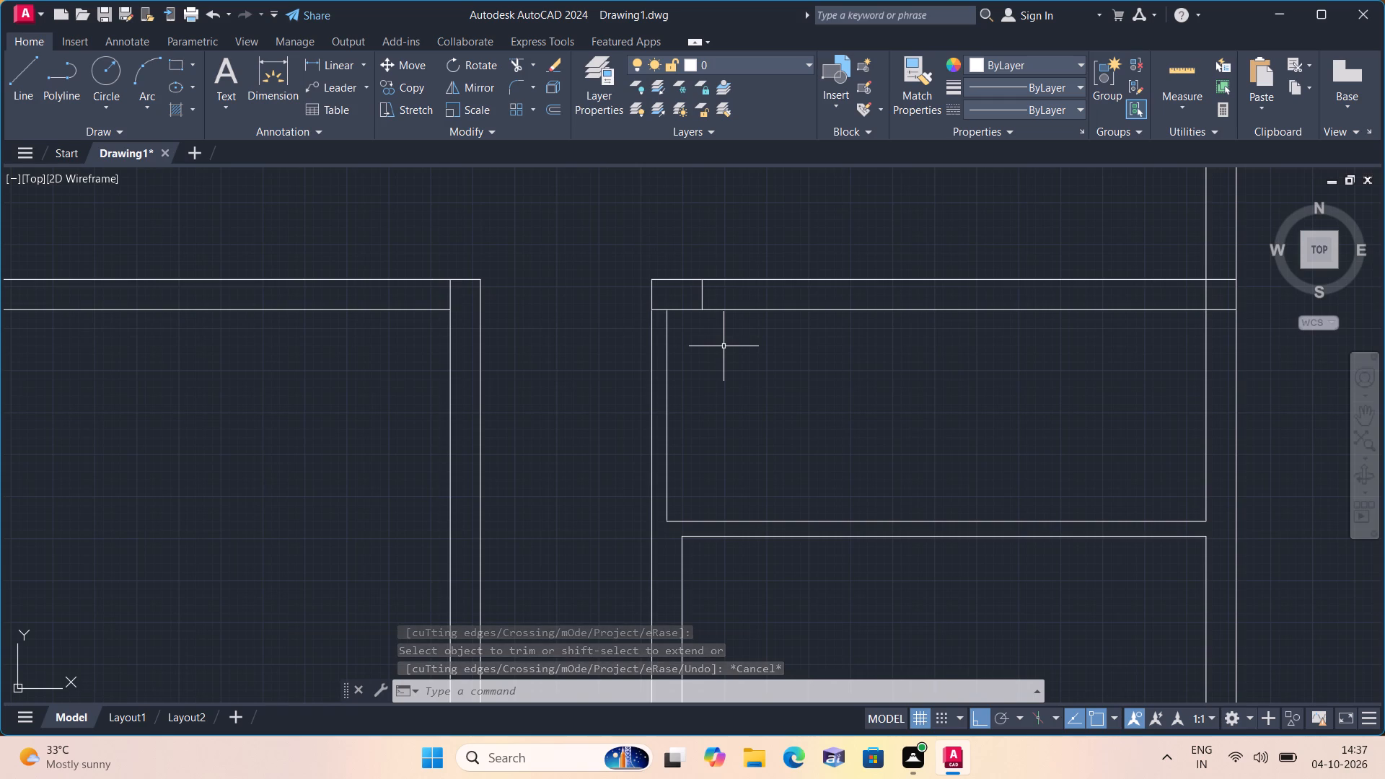
{"action": "scroll", "coordinate": [724, 346], "scroll_direction": "down", "scroll_amount": 1}
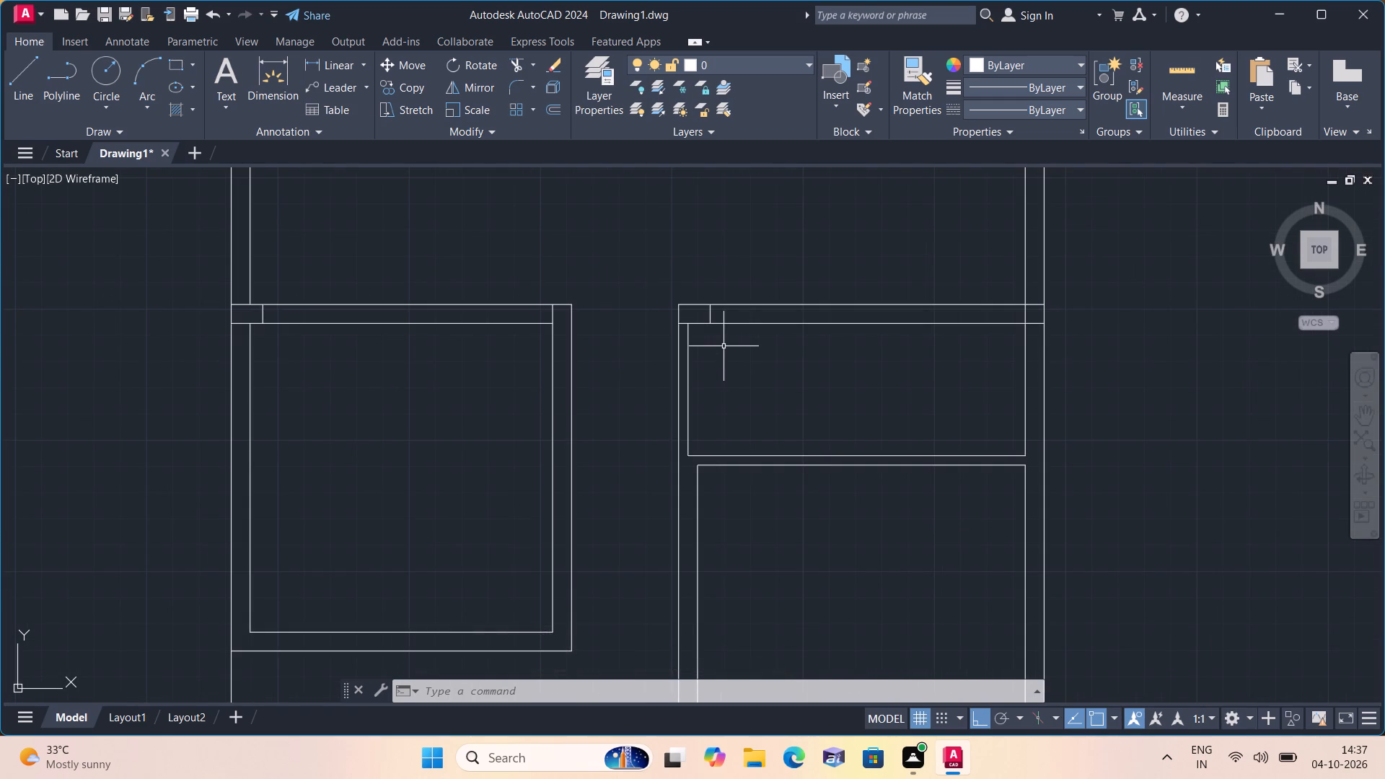
{"action": "middle_click_drag", "start_coordinate": [723, 346], "coordinate": [579, 348]}
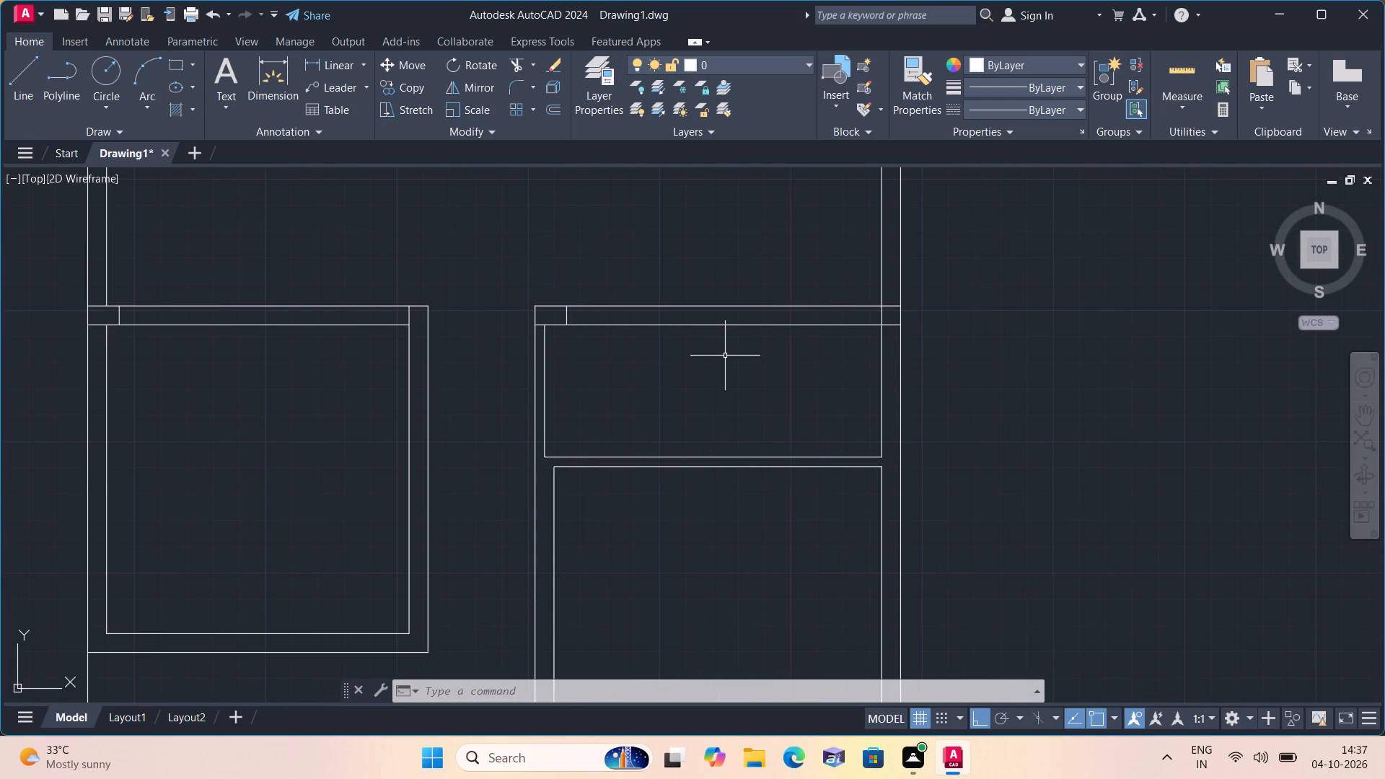
{"action": "middle_click_drag", "start_coordinate": [725, 356], "coordinate": [667, 406]}
{"action": "scroll", "coordinate": [724, 356], "scroll_direction": "down", "scroll_amount": 1}
{"action": "scroll", "coordinate": [755, 379], "scroll_direction": "up", "scroll_amount": 1}
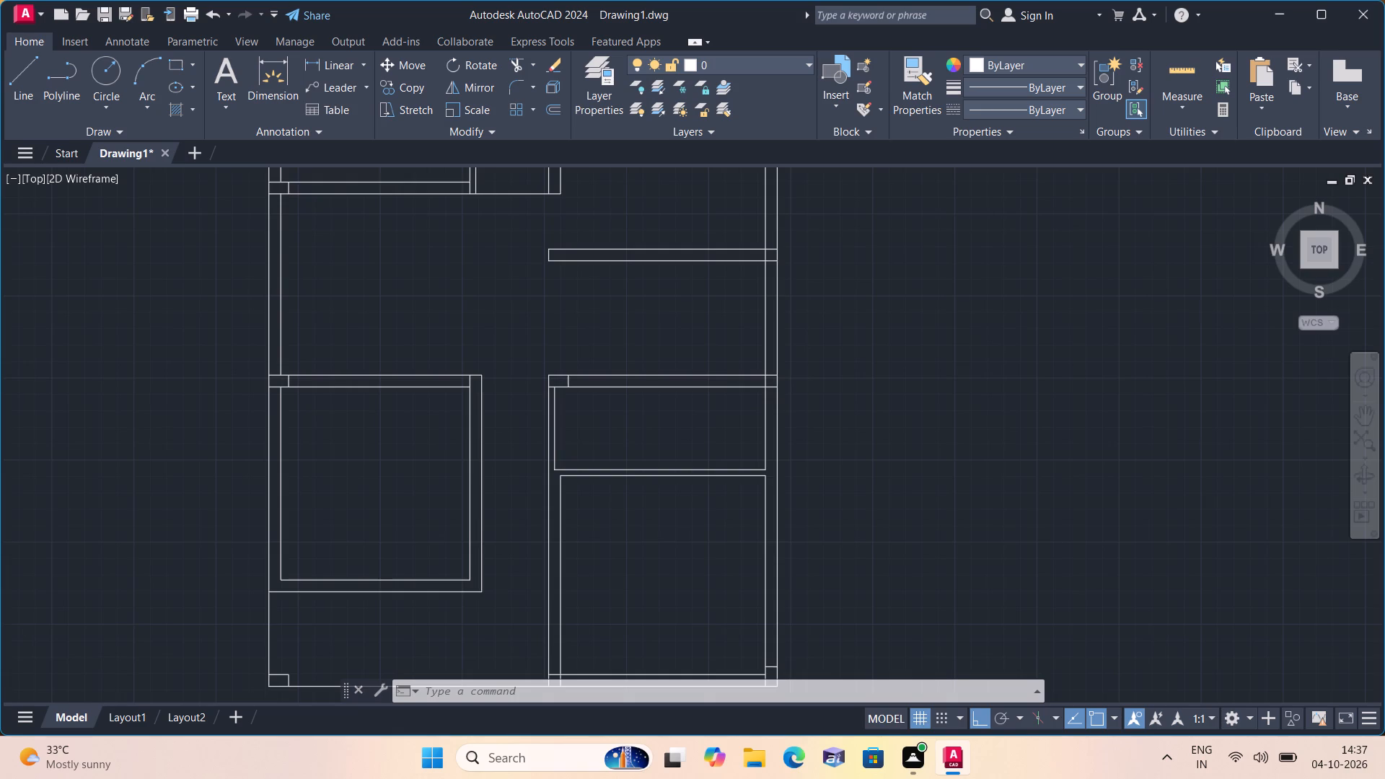
{"action": "type", "text": "l"}
{"action": "key", "text": "space"}
{"action": "scroll", "coordinate": [773, 379], "scroll_direction": "up", "scroll_amount": 2}
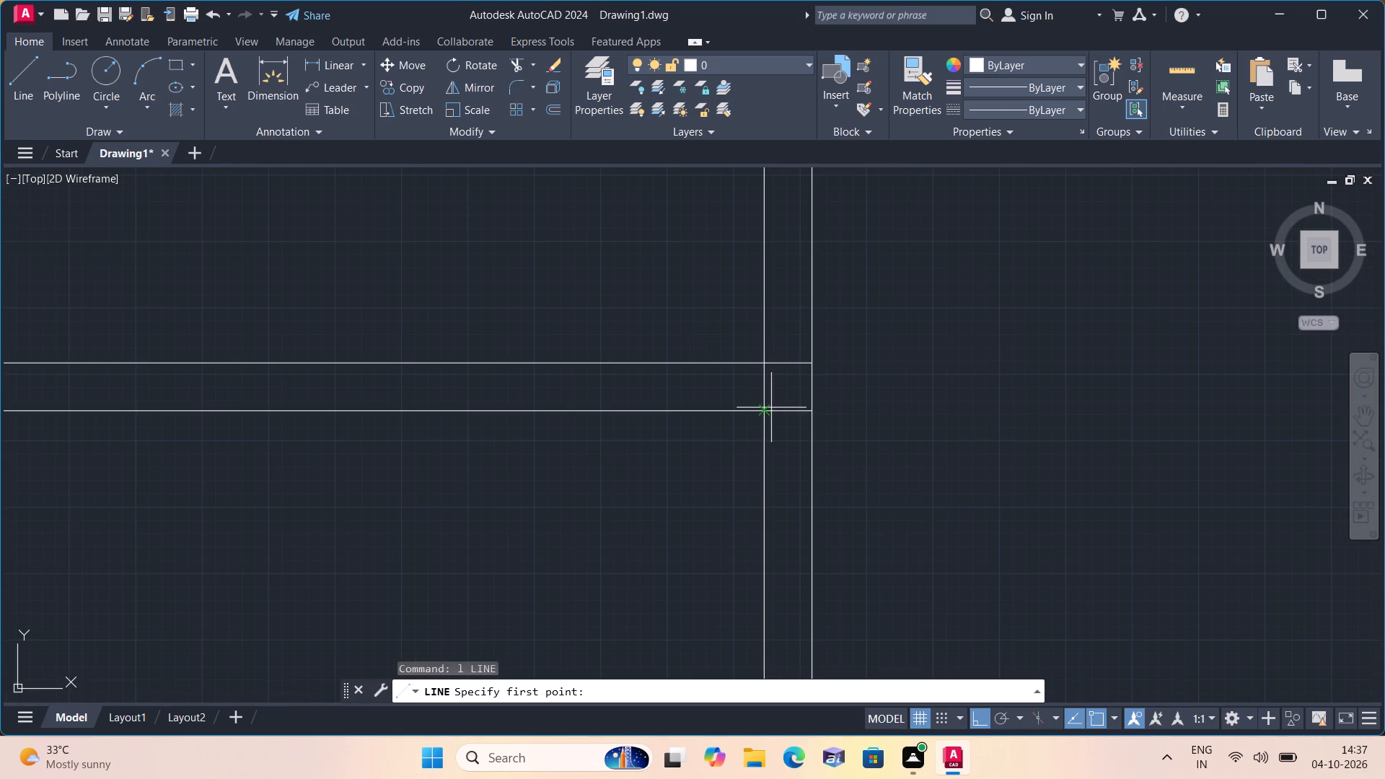
{"action": "left_click", "coordinate": [768, 411]}
{"action": "type", "text": "6\""}
{"action": "key", "text": "space"}
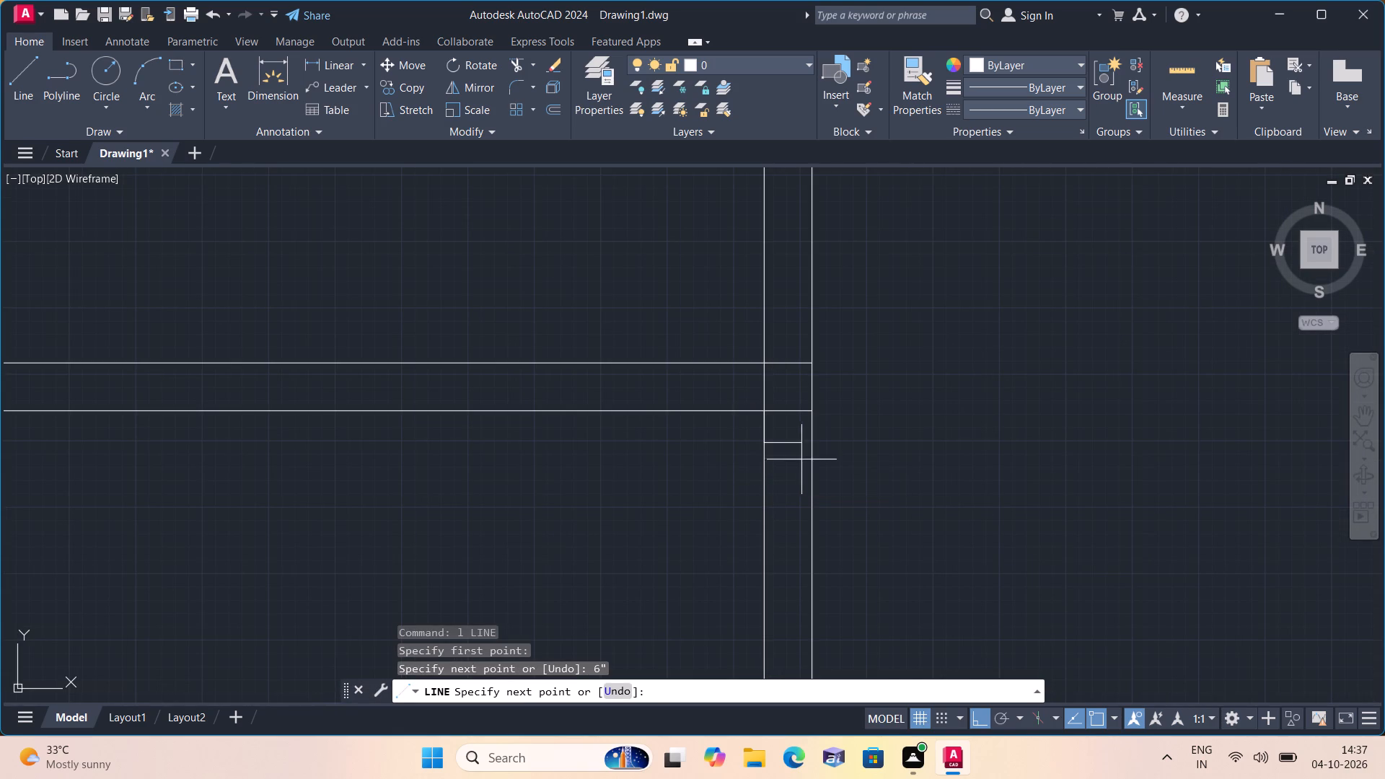
{"action": "left_click", "coordinate": [812, 444]}
{"action": "key", "text": "space"}
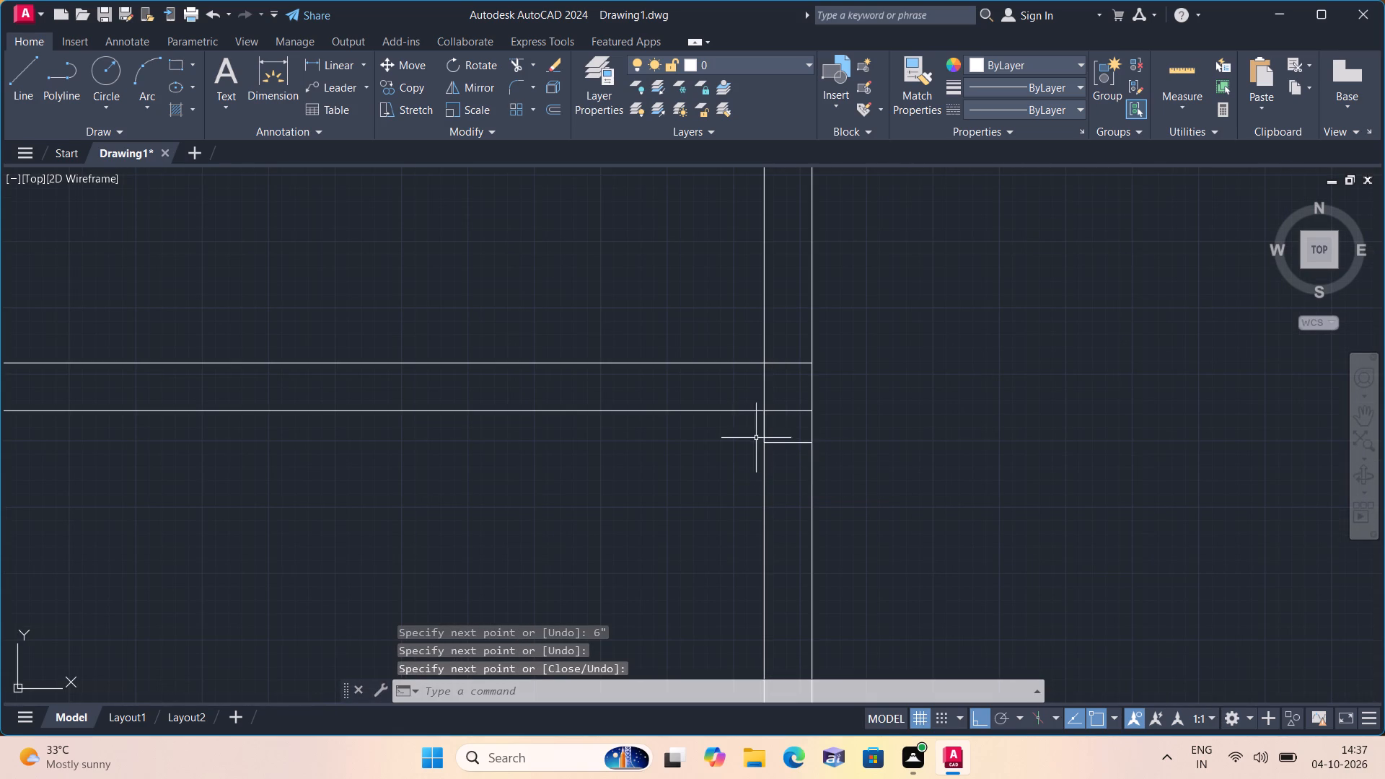
Erase the 6" guide segment and trim the top wall's lower line where it crosses the right exterior wall.
{"action": "left_click", "coordinate": [762, 433]}
{"action": "key", "text": "Delete"}
{"action": "scroll", "coordinate": [765, 438], "scroll_direction": "down", "scroll_amount": 1}
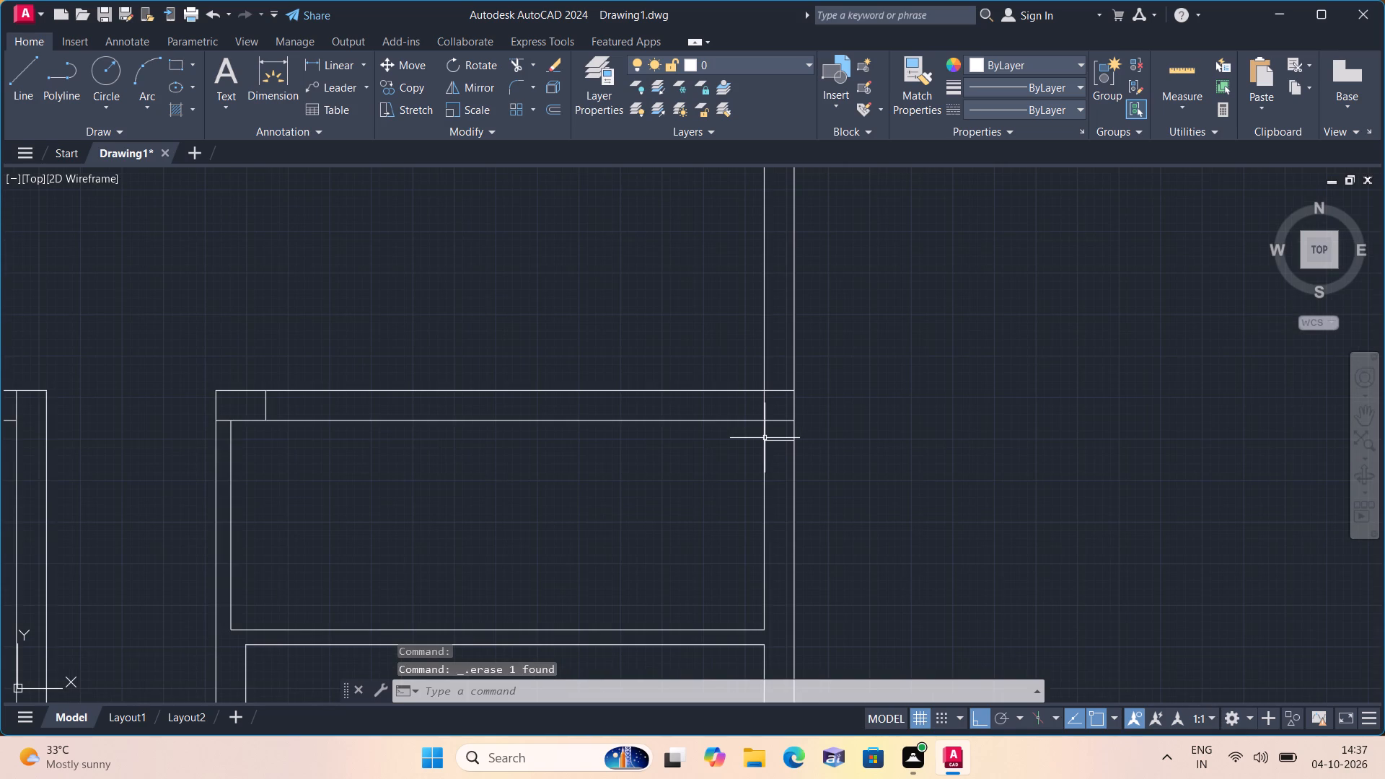
{"action": "type", "text": "trim"}
{"action": "key", "text": "space"}
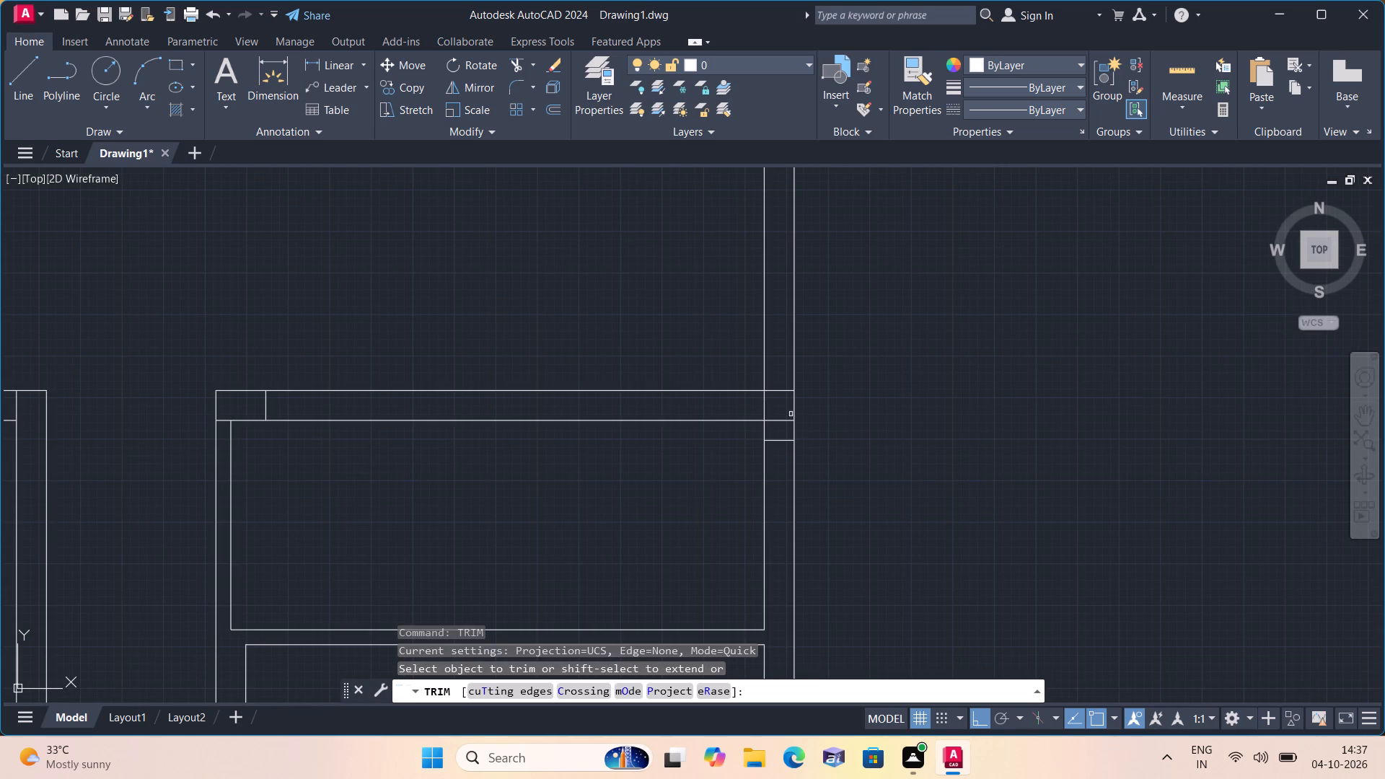
{"action": "left_click", "coordinate": [786, 419]}
{"action": "key", "text": "Escape"}
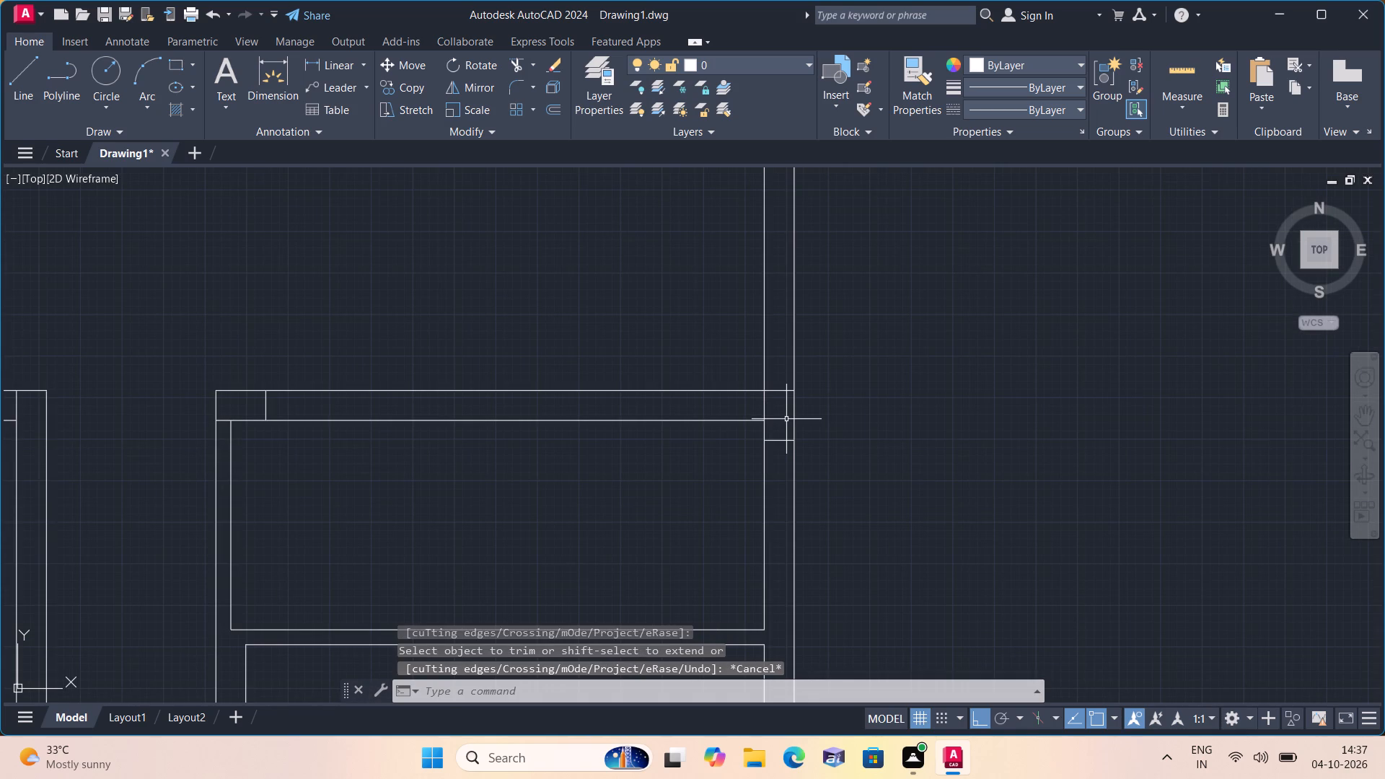
Draw a line from the lower right room's bottom-left inner corner, 6" along the bottom wall, then across to its outer line.
{"action": "scroll", "coordinate": [795, 423], "scroll_direction": "down", "scroll_amount": 1}
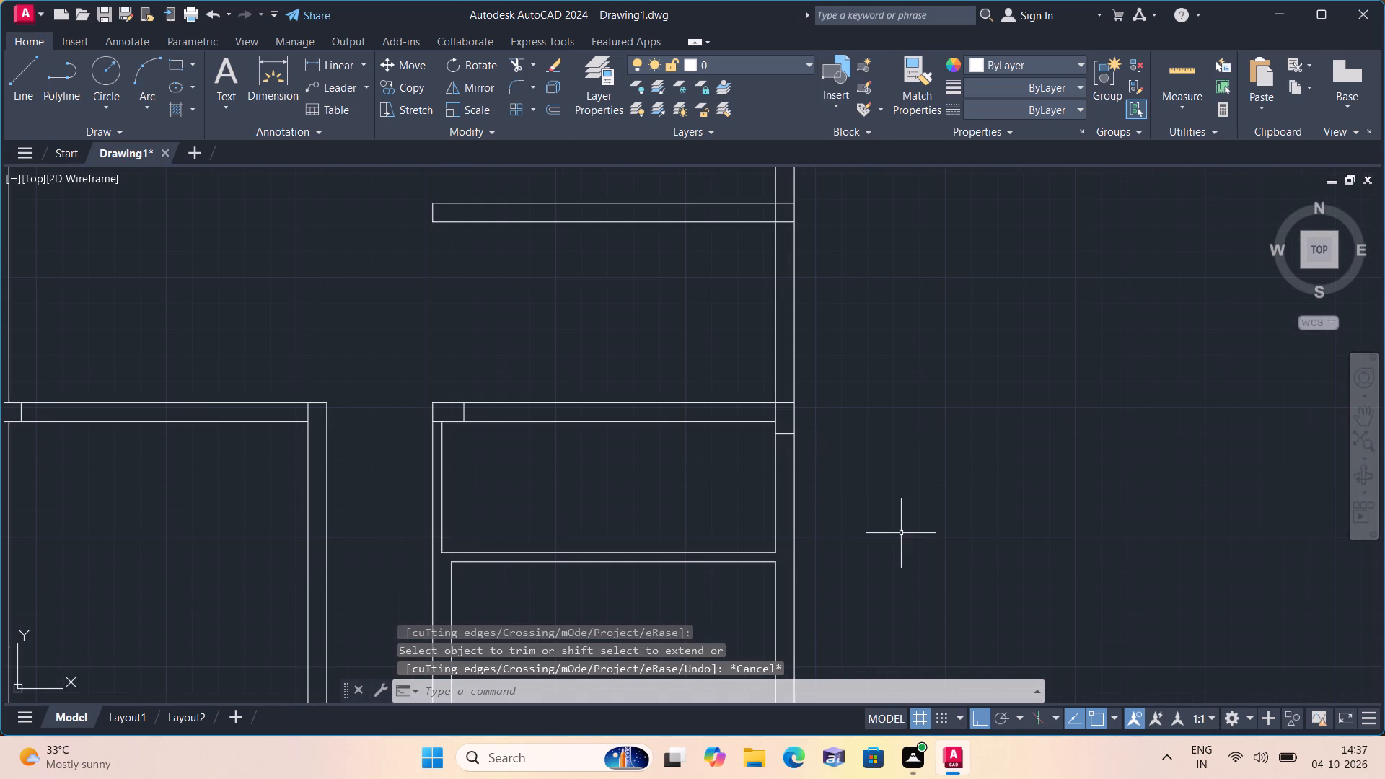
{"action": "middle_click_drag", "start_coordinate": [894, 533], "coordinate": [861, 374]}
{"action": "scroll", "coordinate": [879, 344], "scroll_direction": "down", "scroll_amount": 1}
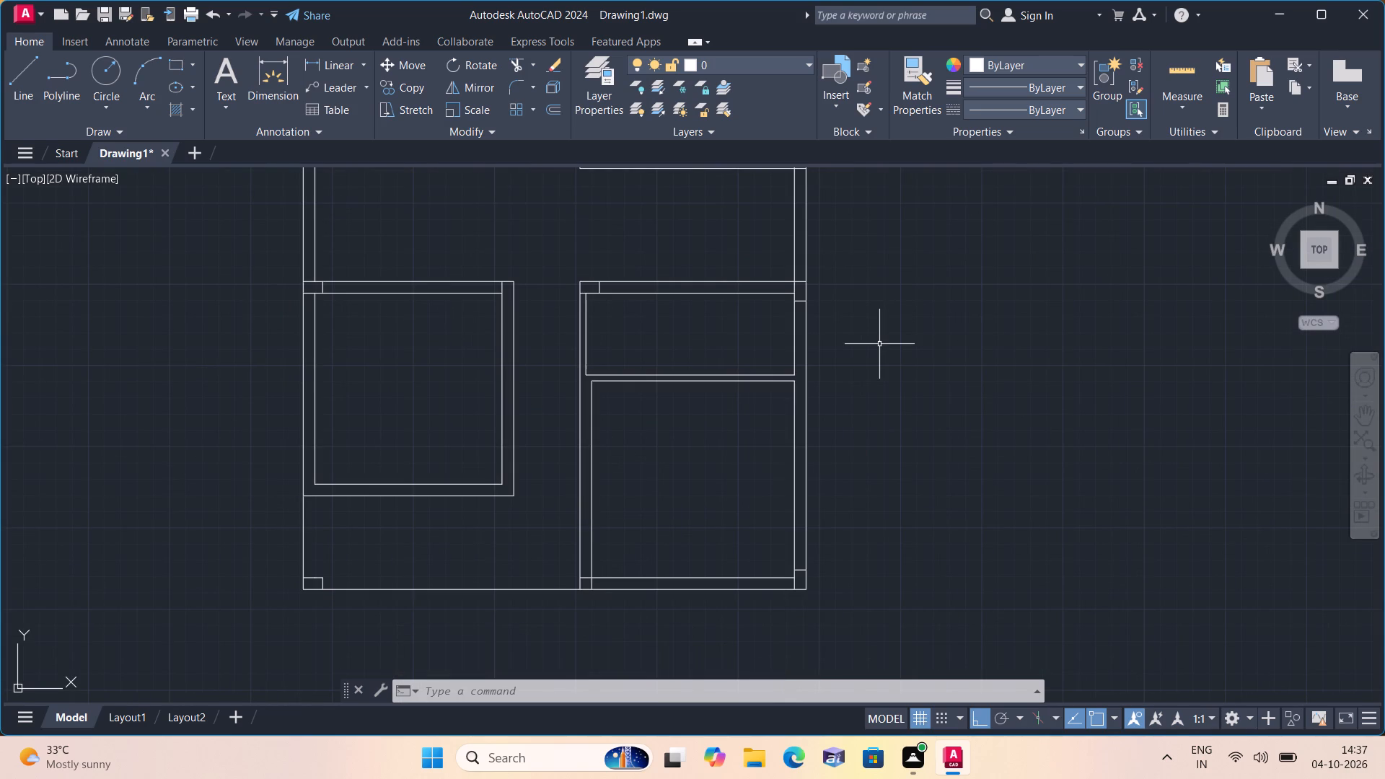
{"action": "scroll", "coordinate": [598, 618], "scroll_direction": "up", "scroll_amount": 2}
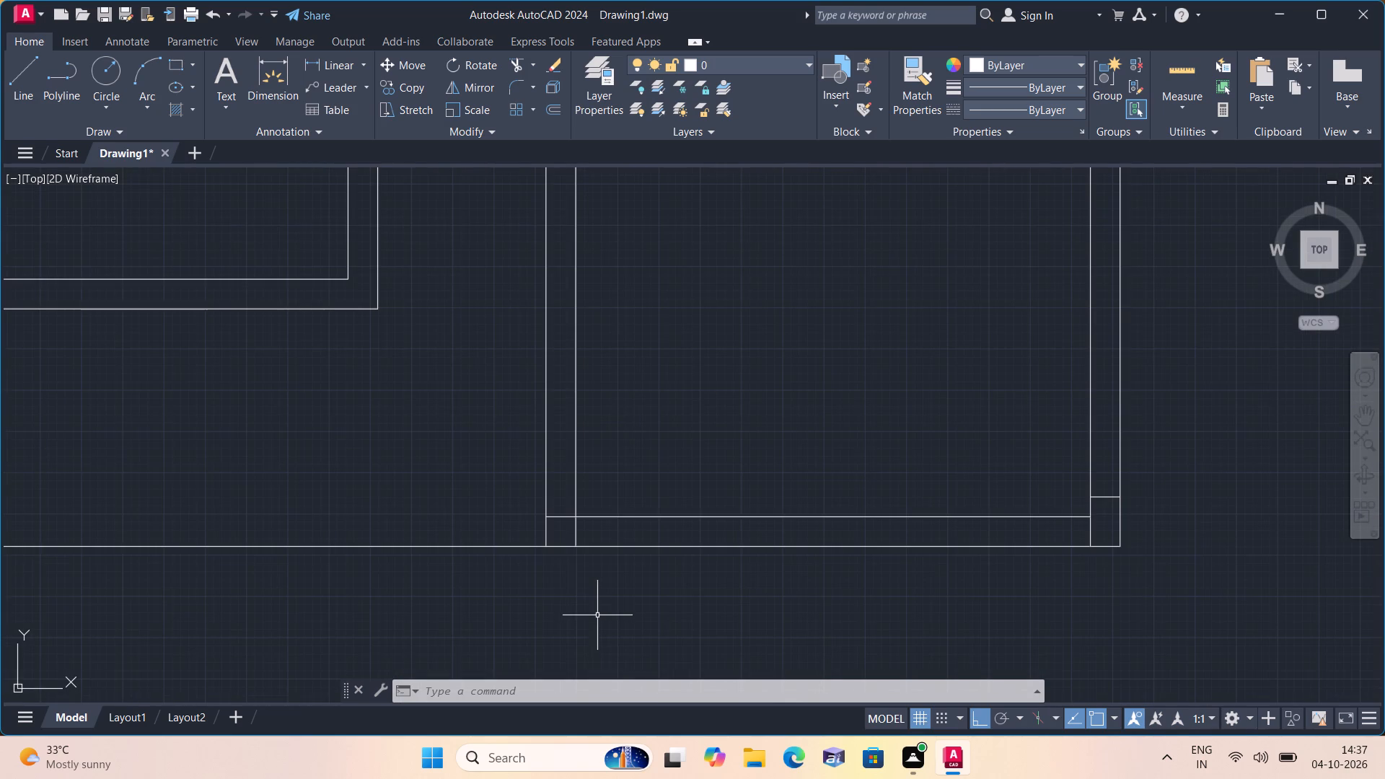
{"action": "middle_click_drag", "start_coordinate": [568, 597], "coordinate": [669, 519]}
{"action": "scroll", "coordinate": [669, 519], "scroll_direction": "down", "scroll_amount": 1}
{"action": "type", "text": "l"}
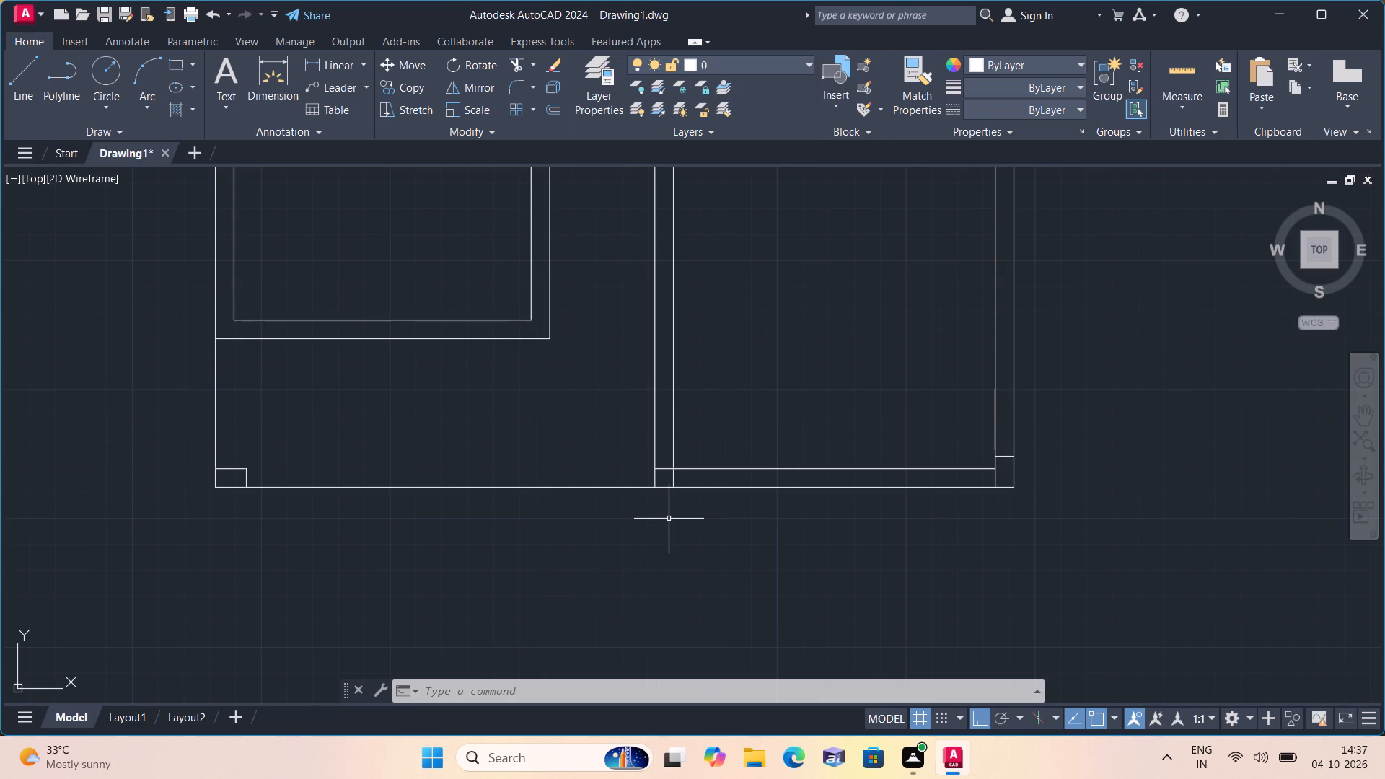
{"action": "key", "text": "space"}
{"action": "scroll", "coordinate": [633, 475], "scroll_direction": "up", "scroll_amount": 1}
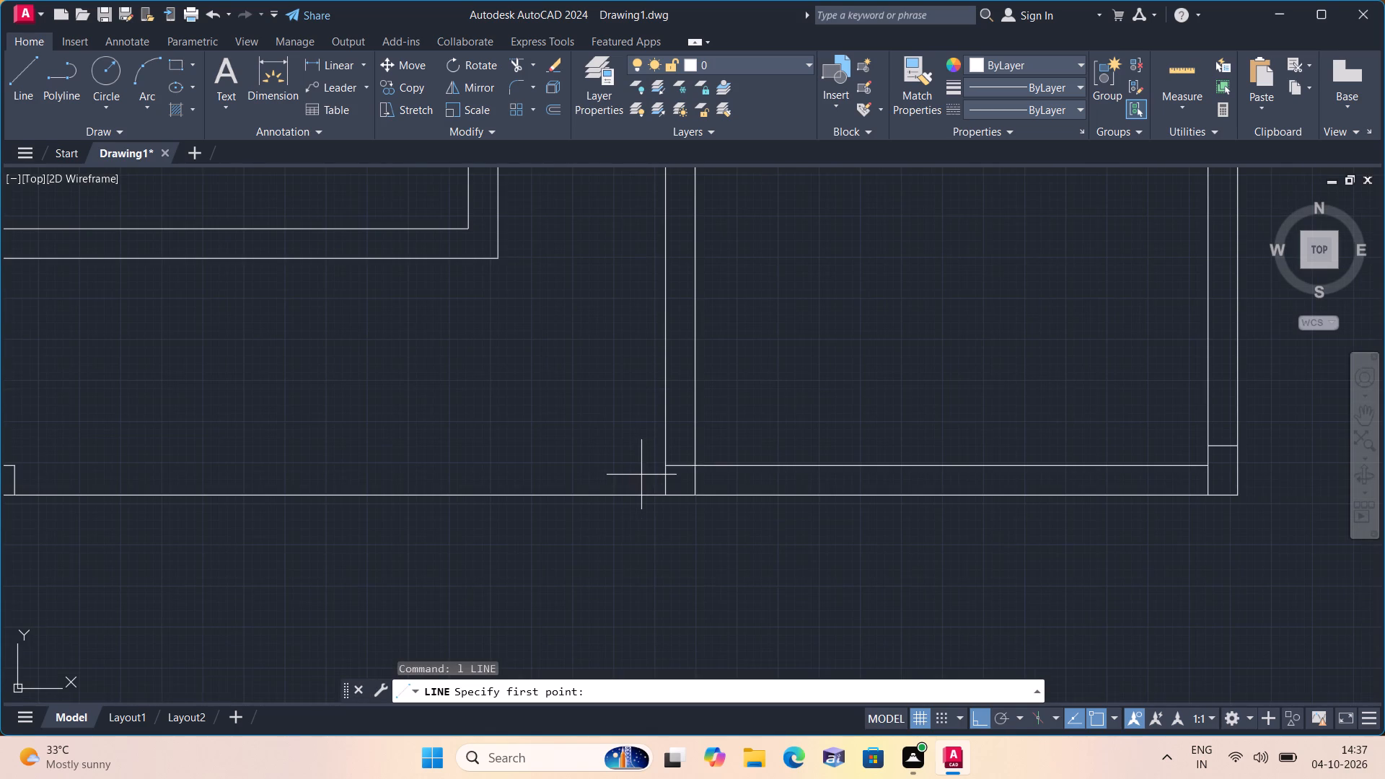
{"action": "left_click", "coordinate": [700, 465]}
{"action": "type", "text": "6\""}
{"action": "key", "text": "space"}
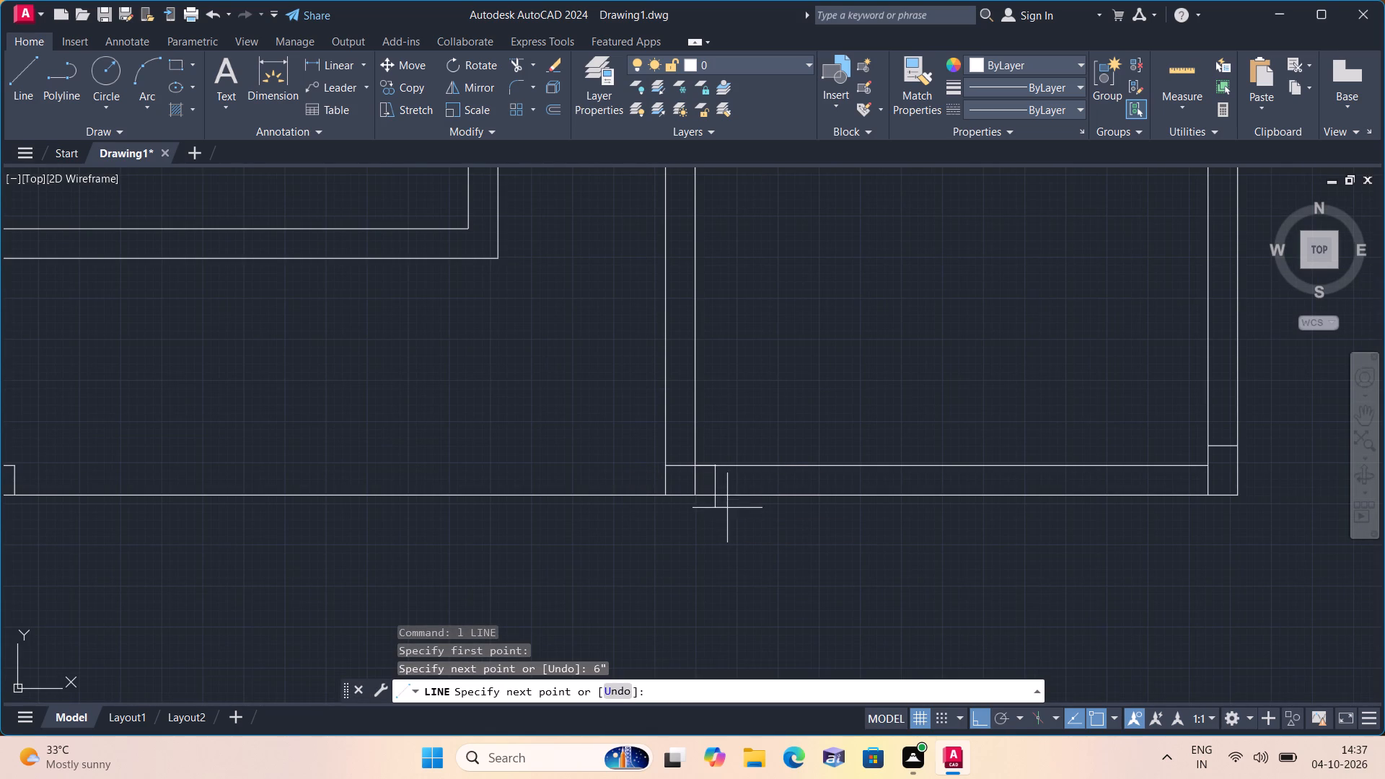
{"action": "left_click", "coordinate": [717, 496]}
{"action": "key", "text": "space"}
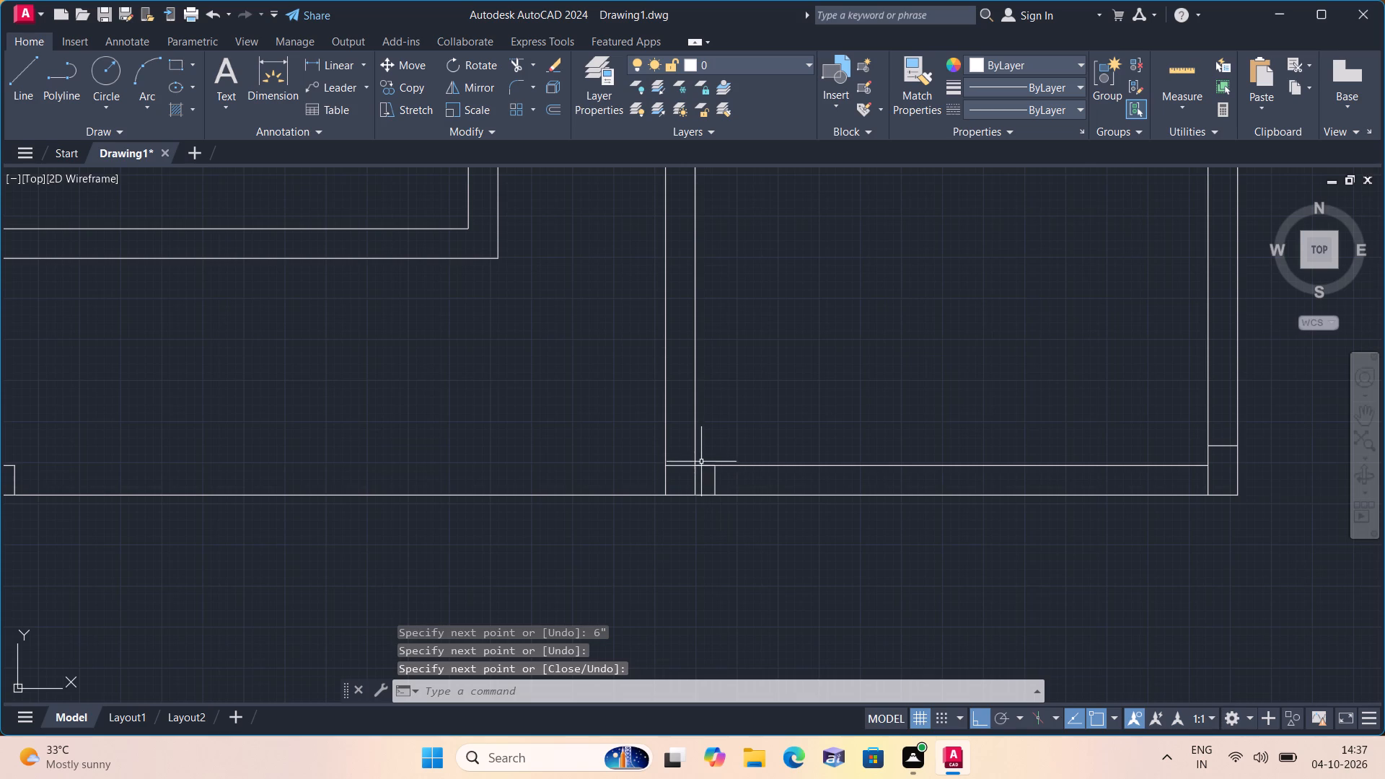
Erase the 6" guide segment and trim the left wall's inner line where it runs inside the bottom wall.
{"action": "left_click", "coordinate": [702, 464]}
{"action": "key", "text": "Delete"}
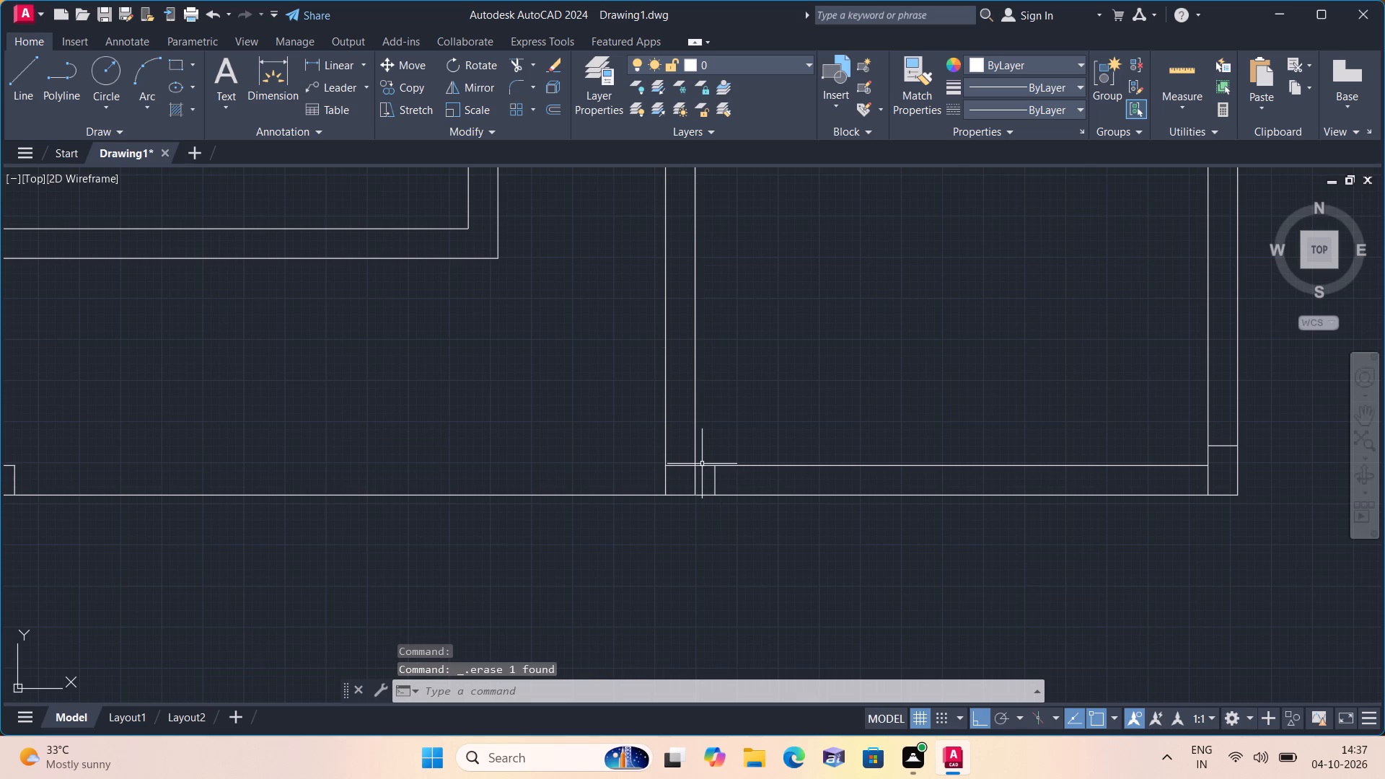
{"action": "type", "text": "trim"}
{"action": "key", "text": "space"}
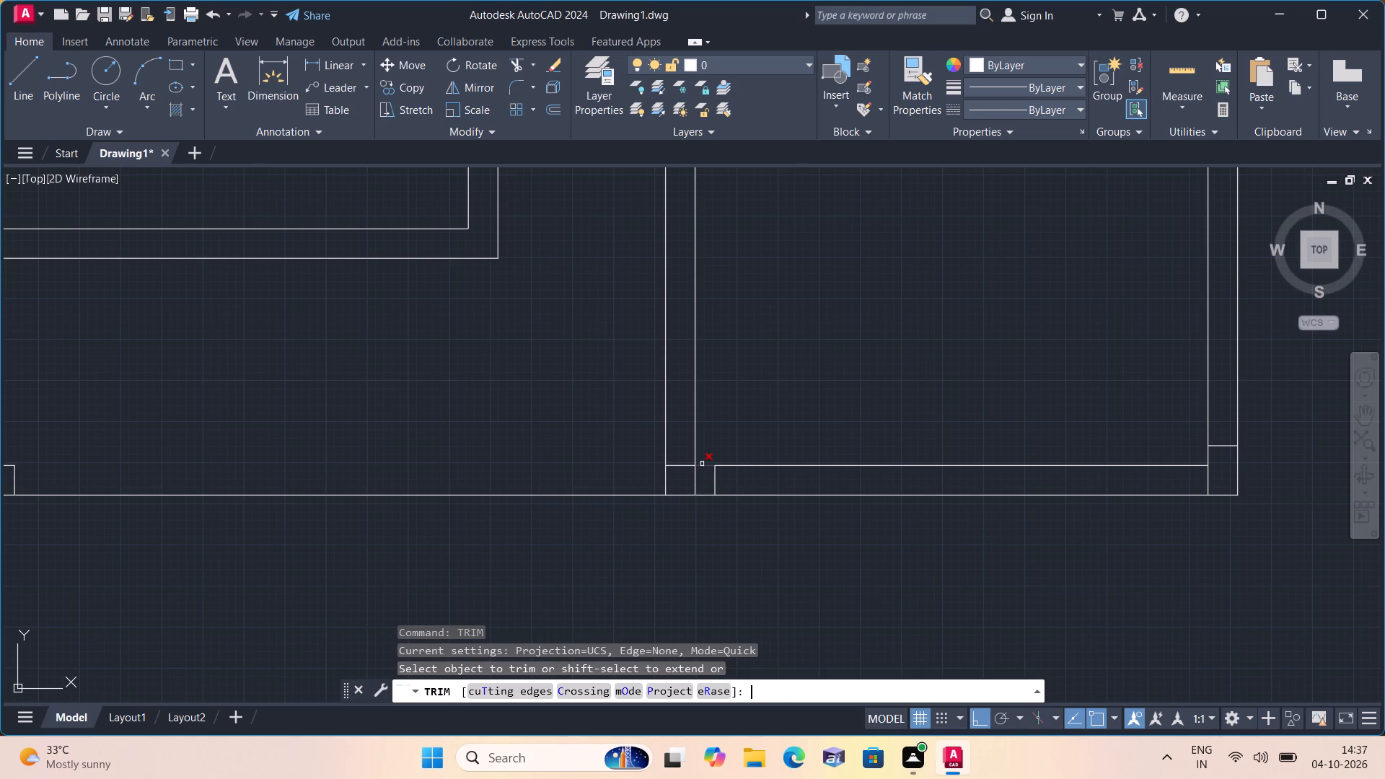
{"action": "left_click", "coordinate": [696, 476]}
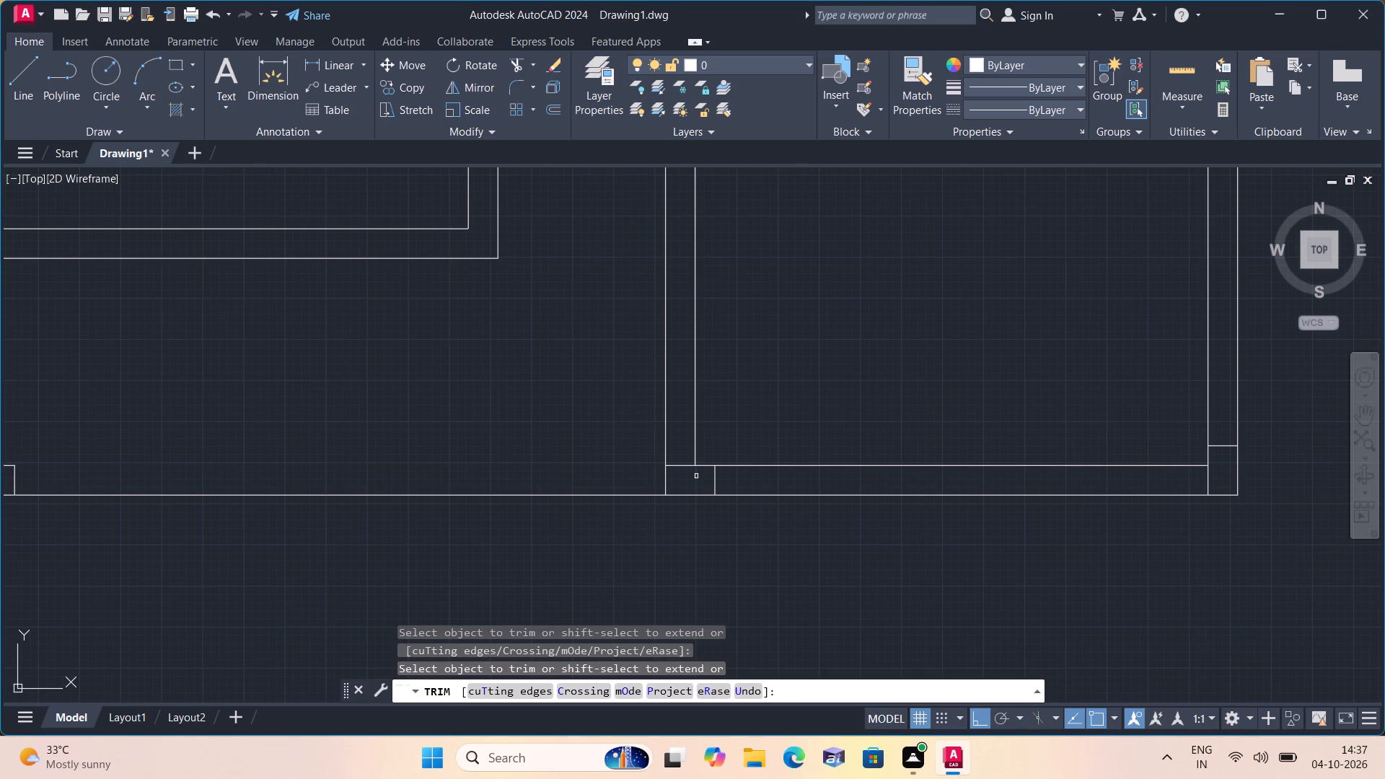
{"action": "key", "text": "Escape"}
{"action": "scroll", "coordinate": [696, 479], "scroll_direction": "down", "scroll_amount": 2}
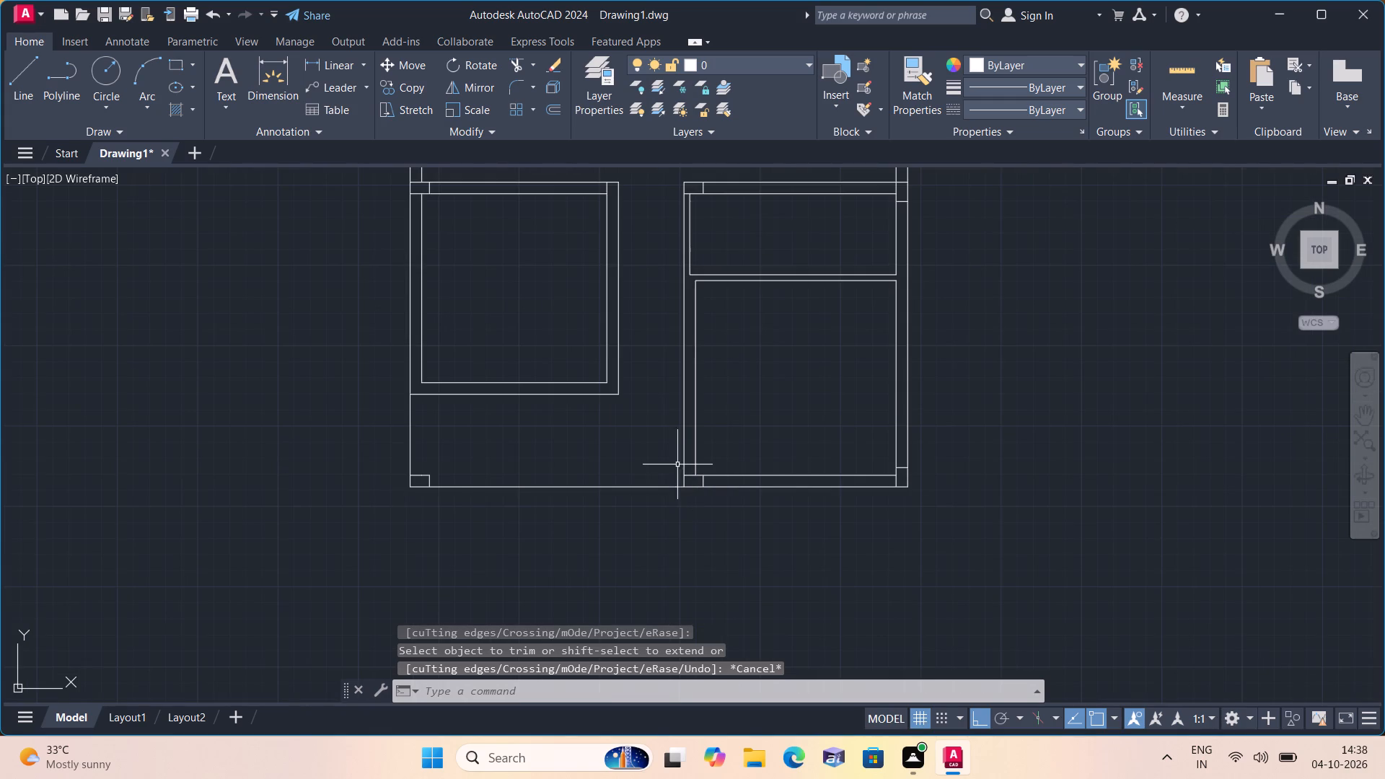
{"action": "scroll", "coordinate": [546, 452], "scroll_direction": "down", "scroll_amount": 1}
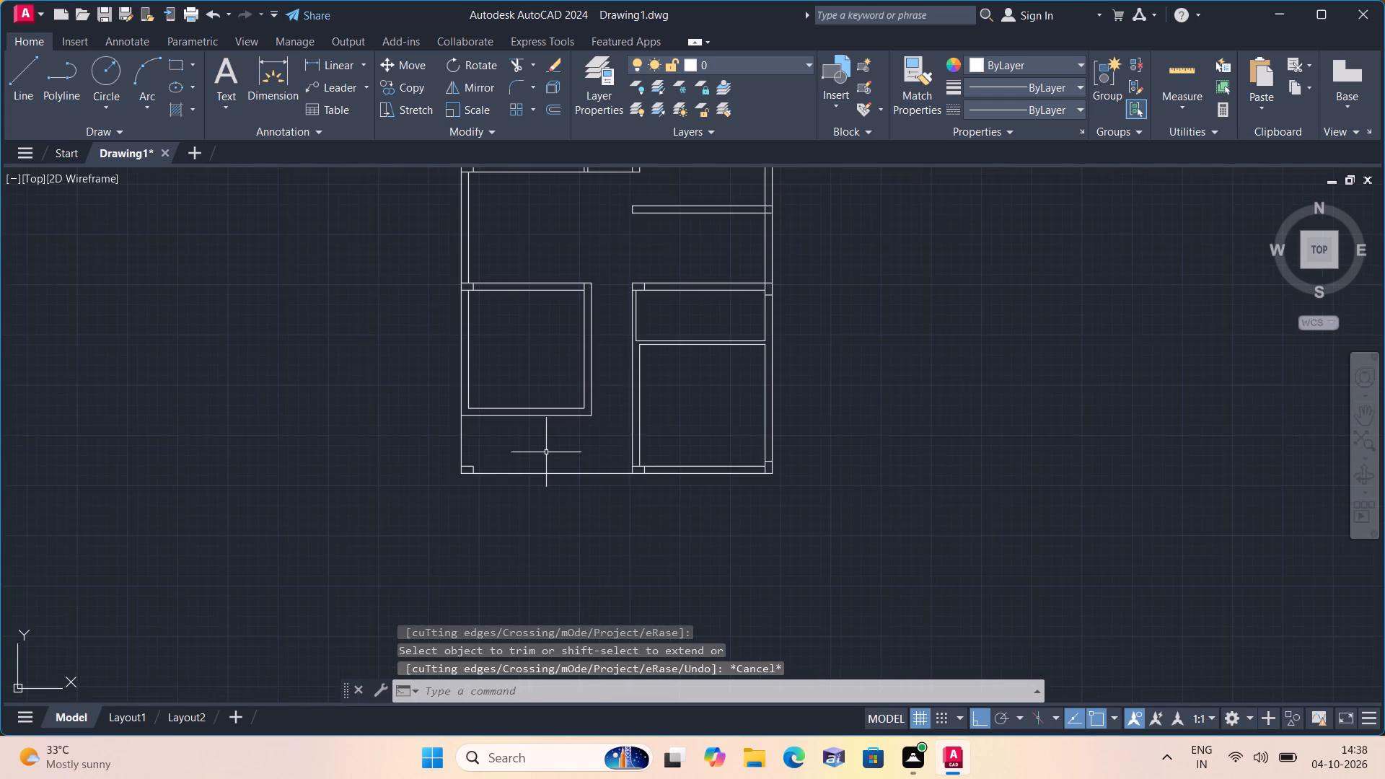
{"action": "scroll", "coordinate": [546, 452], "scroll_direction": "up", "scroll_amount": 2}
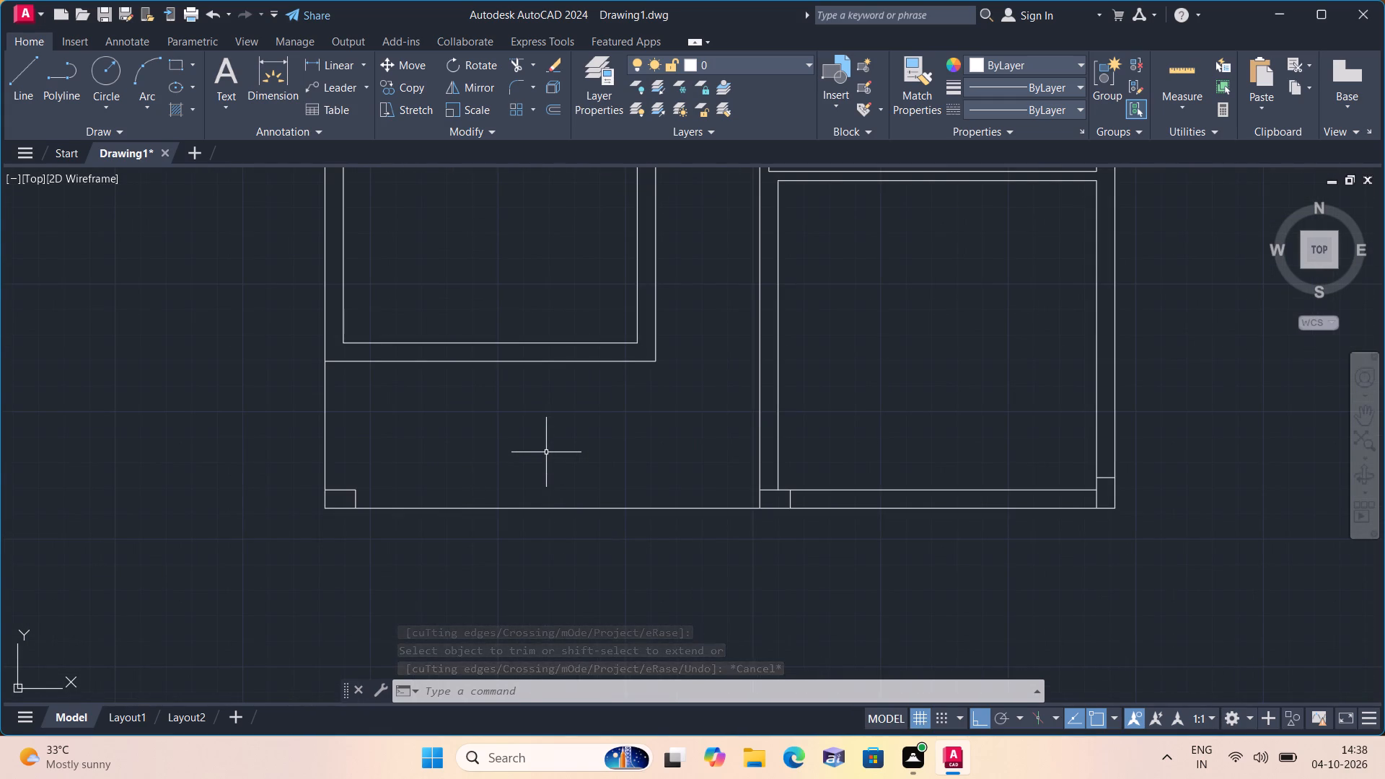
Review the whole floor plan for wall junctions that still need a column outline.
{"action": "middle_click_drag", "start_coordinate": [537, 430], "coordinate": [680, 630]}
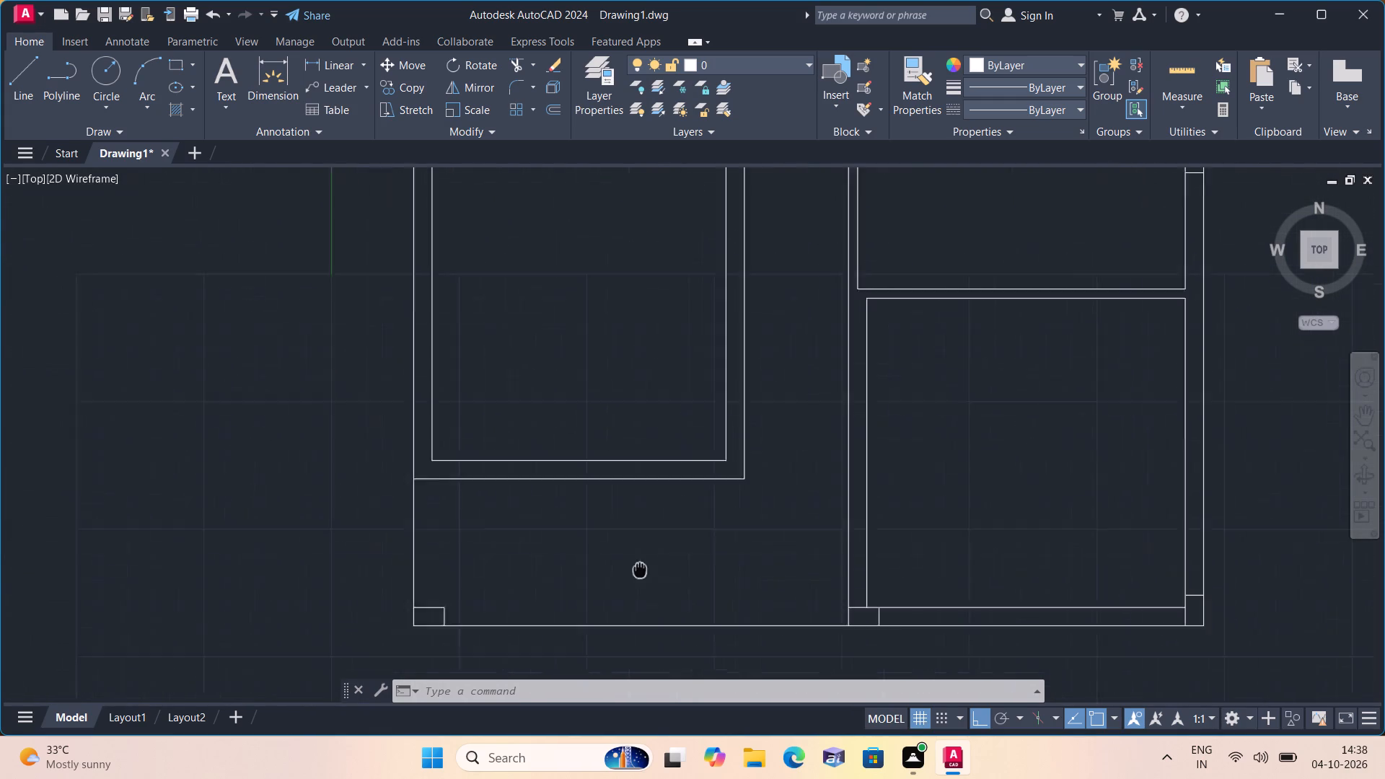
{"action": "middle_click_drag", "start_coordinate": [680, 630], "coordinate": [708, 666]}
{"action": "scroll", "coordinate": [713, 669], "scroll_direction": "down", "scroll_amount": 2}
{"action": "middle_click_drag", "start_coordinate": [643, 391], "coordinate": [681, 457]}
{"action": "scroll", "coordinate": [659, 342], "scroll_direction": "up", "scroll_amount": 2}
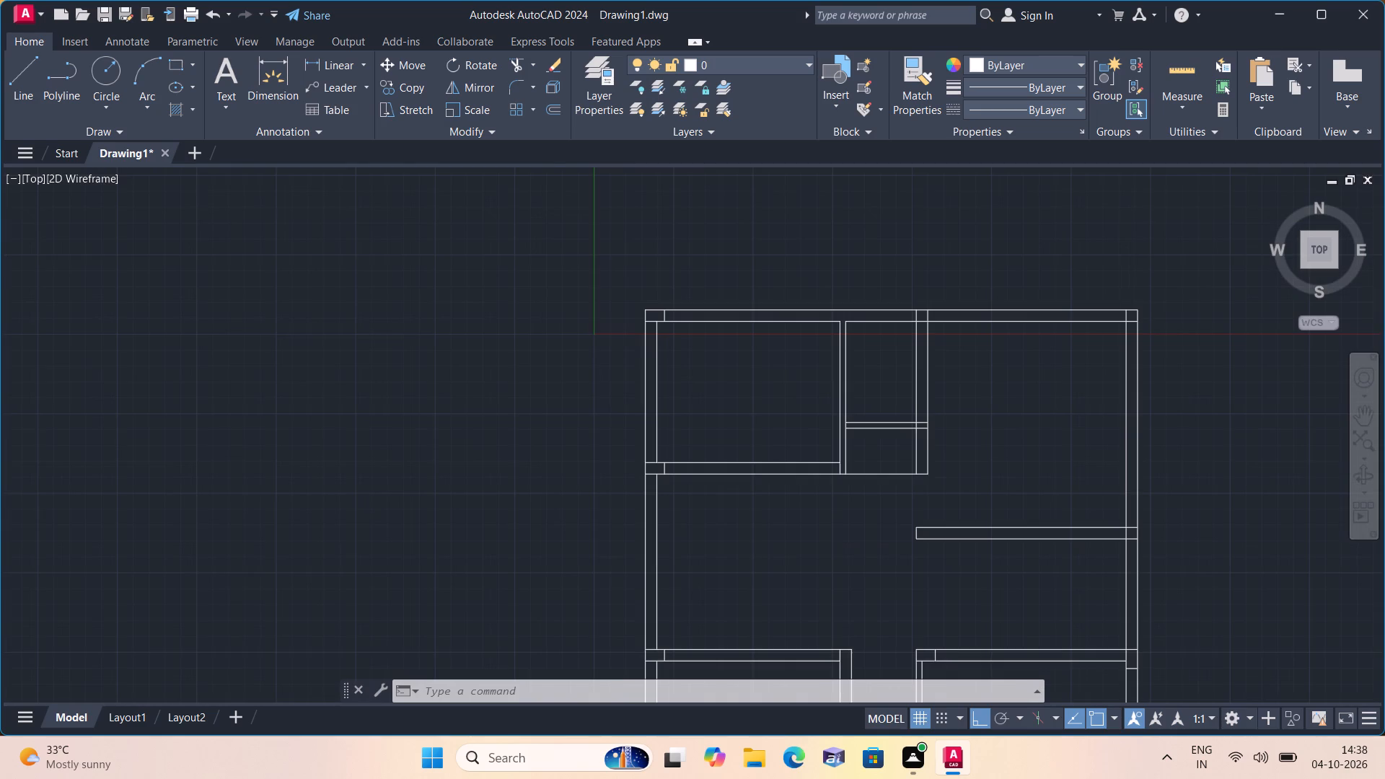
{"action": "scroll", "coordinate": [659, 342], "scroll_direction": "up", "scroll_amount": 1}
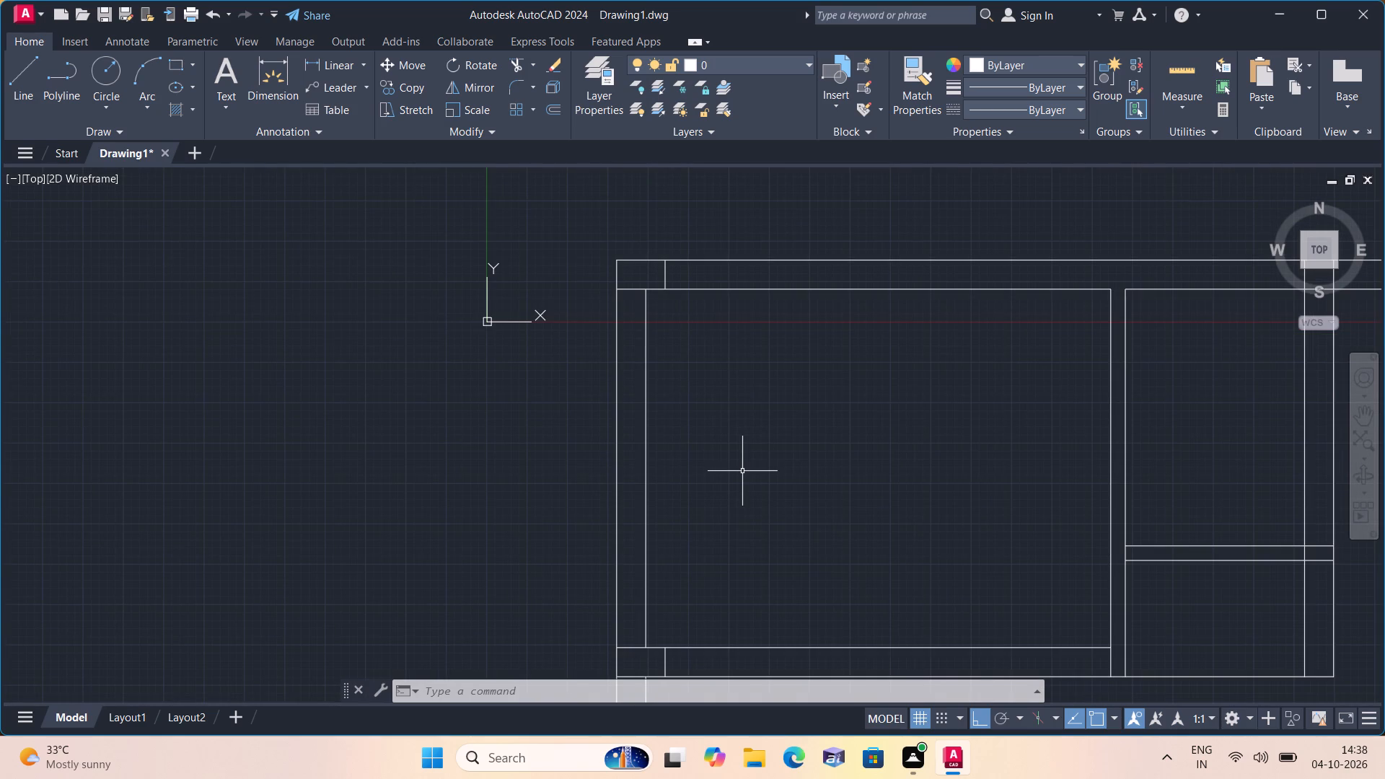
{"action": "scroll", "coordinate": [779, 490], "scroll_direction": "down", "scroll_amount": 1}
{"action": "middle_click_drag", "start_coordinate": [777, 490], "coordinate": [759, 467]}
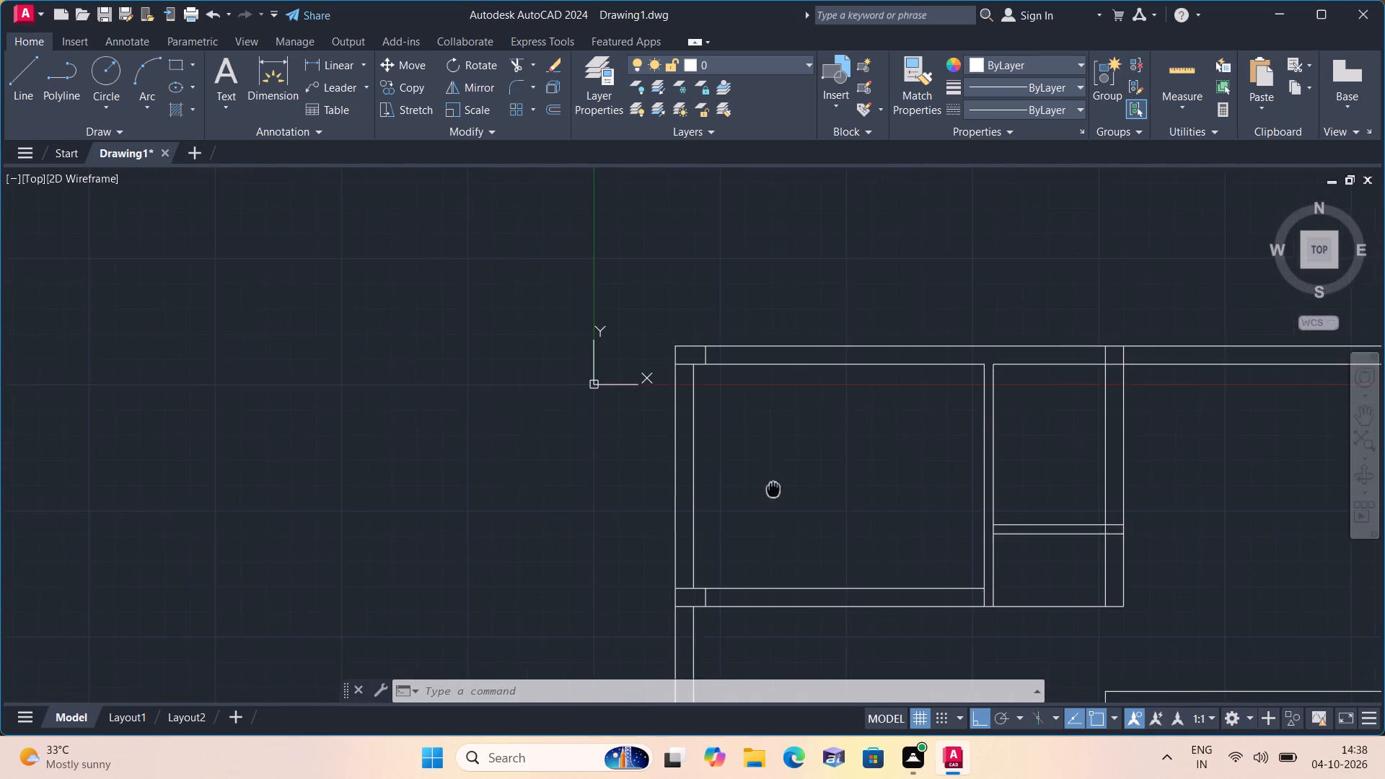
{"action": "middle_click_drag", "start_coordinate": [759, 467], "coordinate": [718, 325]}
{"action": "middle_click_drag", "start_coordinate": [761, 496], "coordinate": [683, 346]}
{"action": "scroll", "coordinate": [683, 346], "scroll_direction": "down", "scroll_amount": 1}
{"action": "middle_click_drag", "start_coordinate": [692, 552], "coordinate": [641, 404]}
{"action": "scroll", "coordinate": [664, 483], "scroll_direction": "down", "scroll_amount": 1}
{"action": "middle_click_drag", "start_coordinate": [674, 576], "coordinate": [638, 494]}
{"action": "scroll", "coordinate": [672, 576], "scroll_direction": "down", "scroll_amount": 1}
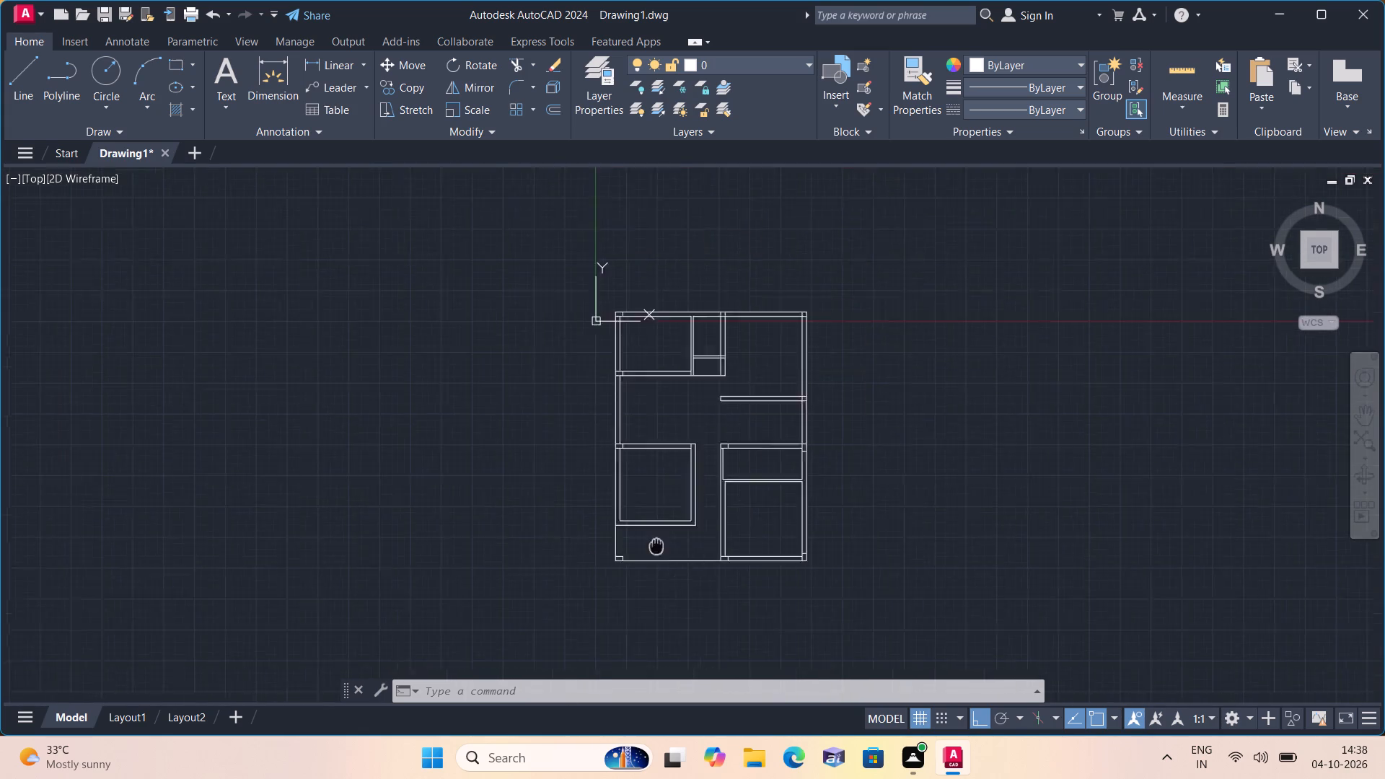
{"action": "middle_click_drag", "start_coordinate": [638, 494], "coordinate": [636, 485]}
{"action": "scroll", "coordinate": [654, 450], "scroll_direction": "up", "scroll_amount": 2}
{"action": "middle_click_drag", "start_coordinate": [758, 465], "coordinate": [752, 465]}
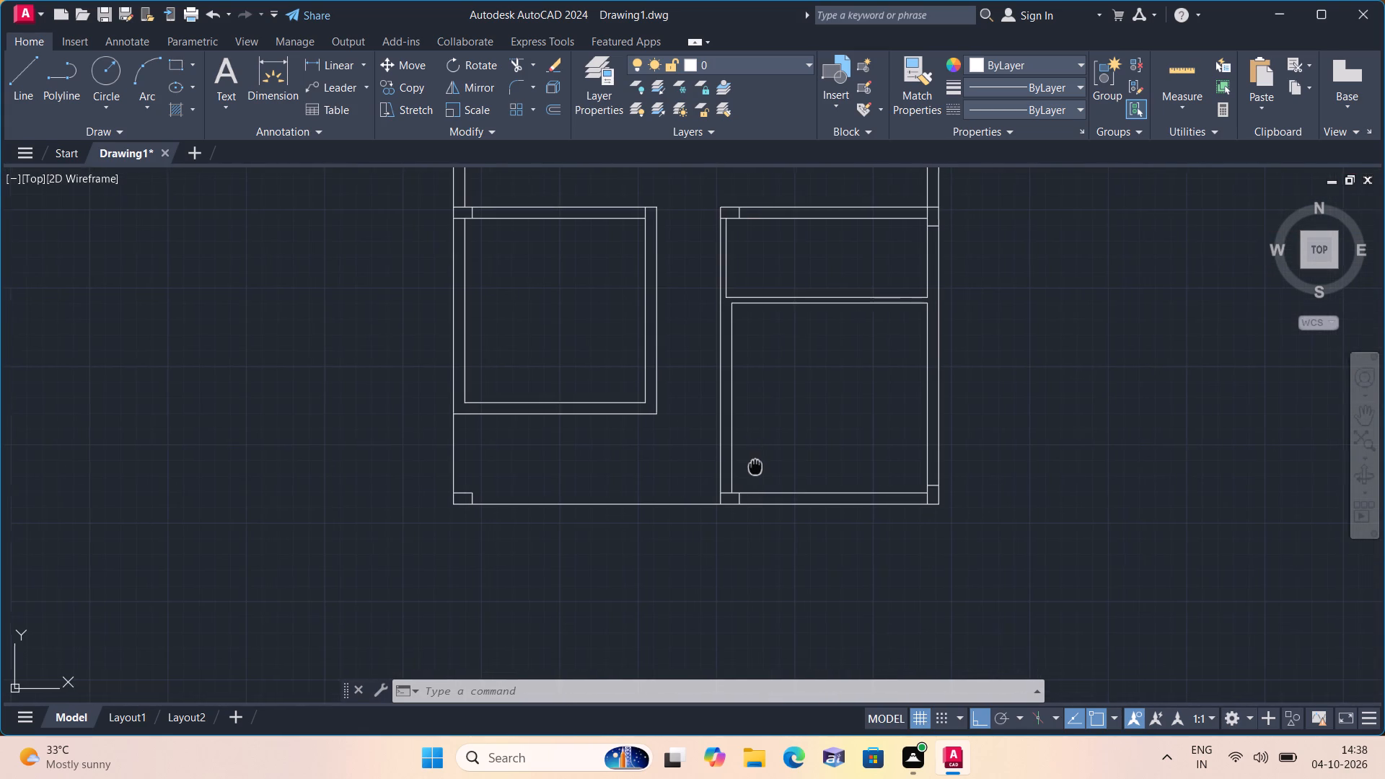
{"action": "middle_click_drag", "start_coordinate": [752, 465], "coordinate": [550, 505]}
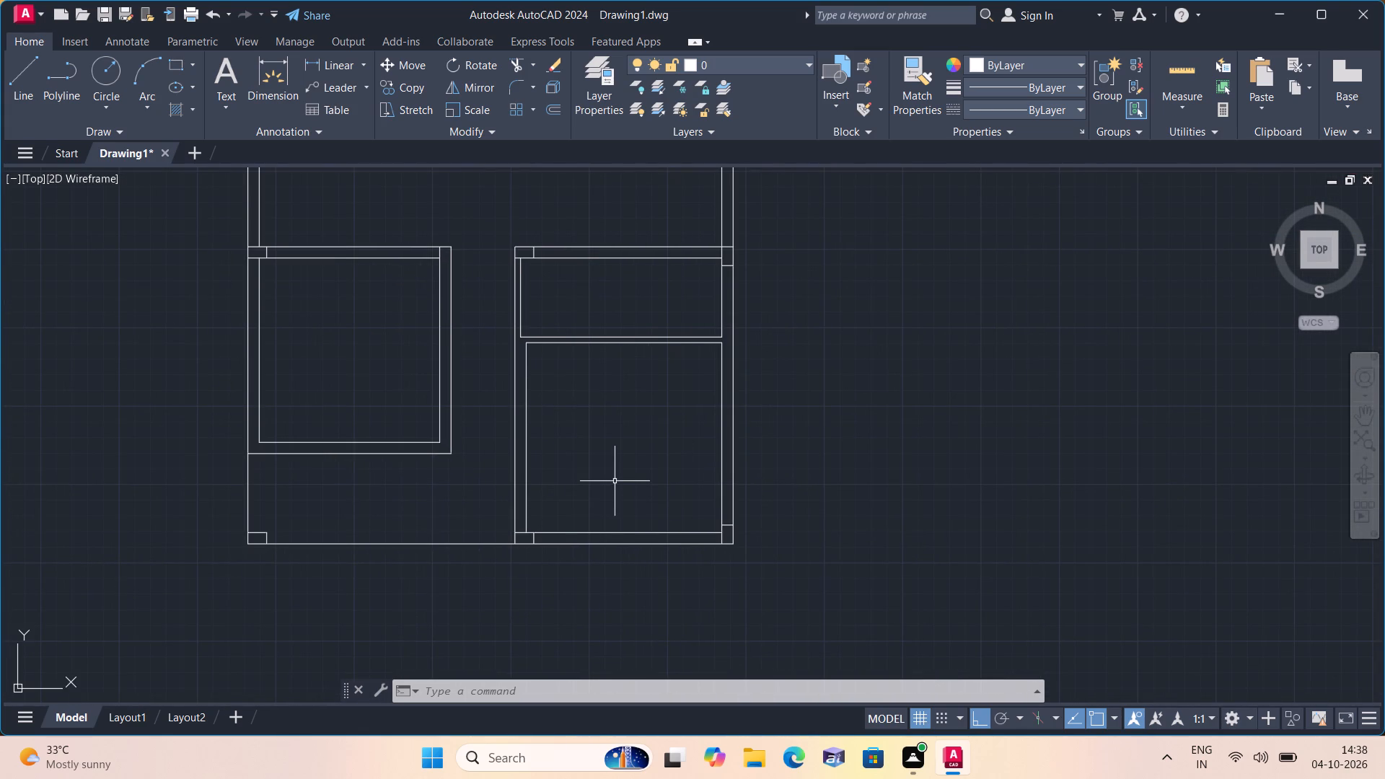
{"action": "middle_click_drag", "start_coordinate": [605, 481], "coordinate": [628, 521]}
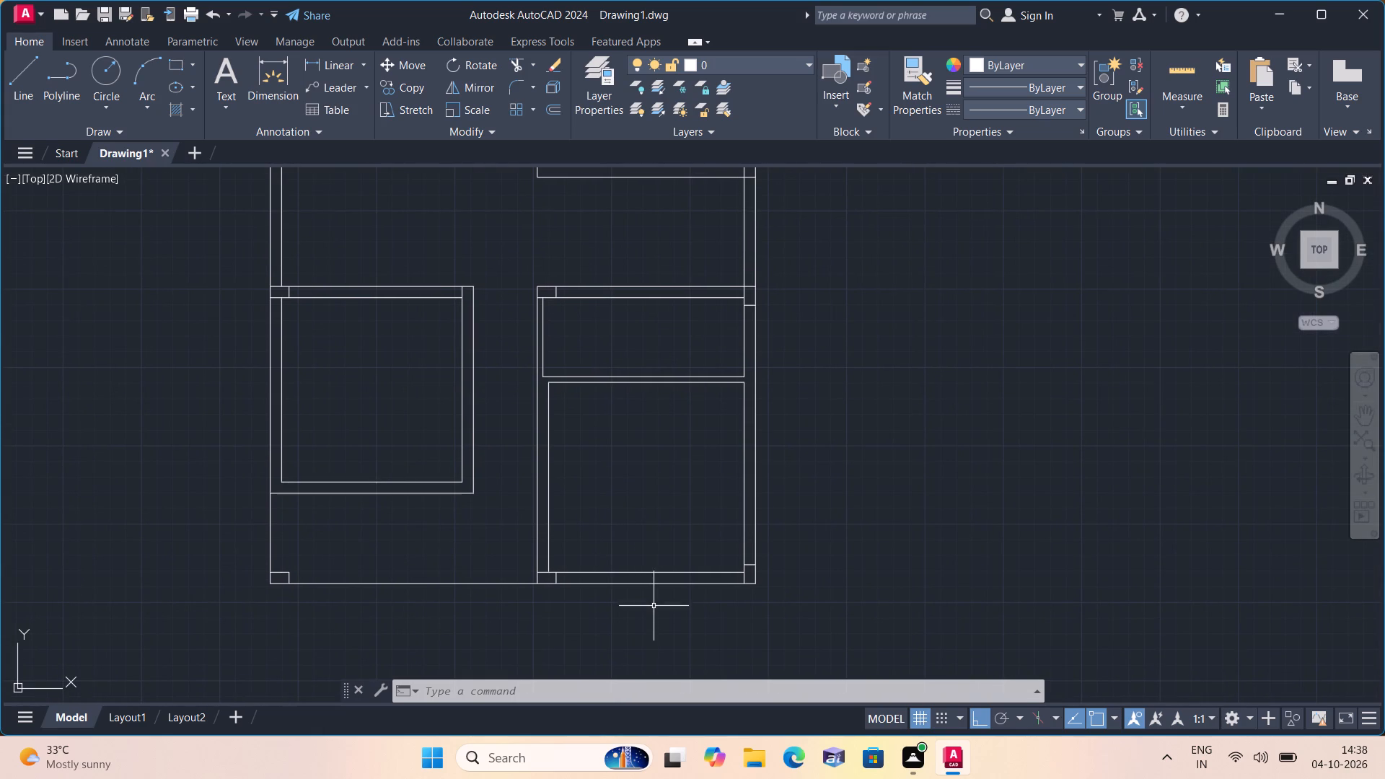
{"action": "middle_click_drag", "start_coordinate": [651, 338], "coordinate": [704, 500]}
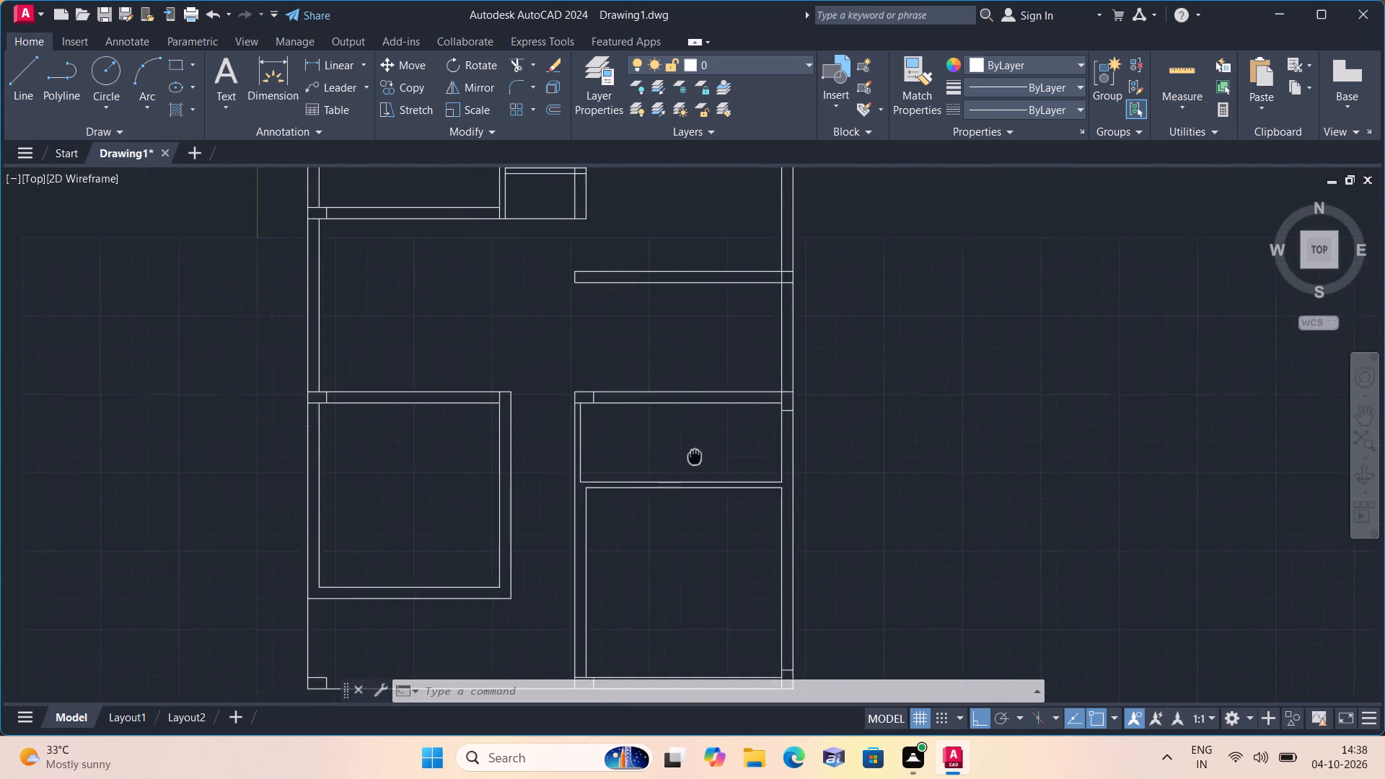
{"action": "middle_click_drag", "start_coordinate": [704, 500], "coordinate": [749, 628]}
{"action": "scroll", "coordinate": [738, 591], "scroll_direction": "up", "scroll_amount": 1}
{"action": "middle_click_drag", "start_coordinate": [730, 380], "coordinate": [754, 463]}
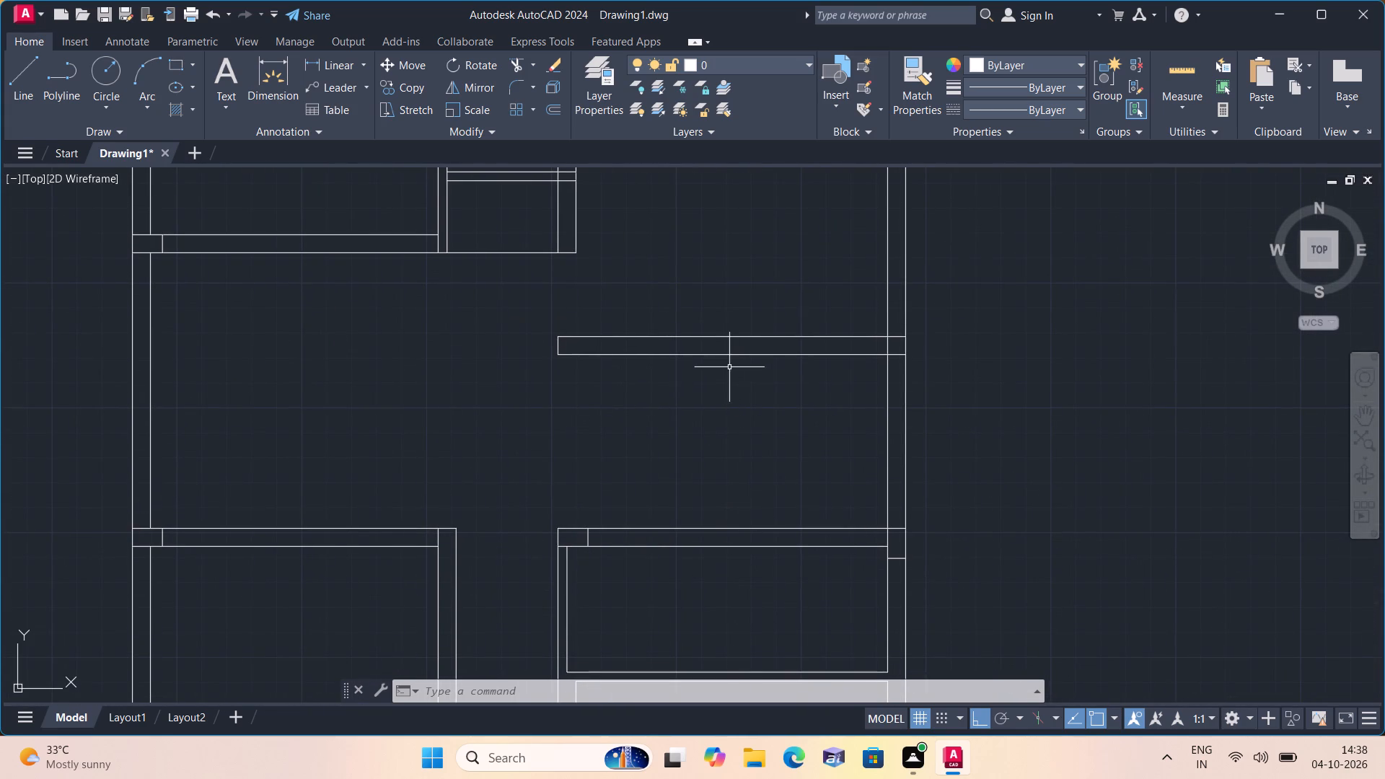
{"action": "middle_click_drag", "start_coordinate": [754, 463], "coordinate": [801, 677]}
{"action": "middle_click_drag", "start_coordinate": [713, 403], "coordinate": [726, 471]}
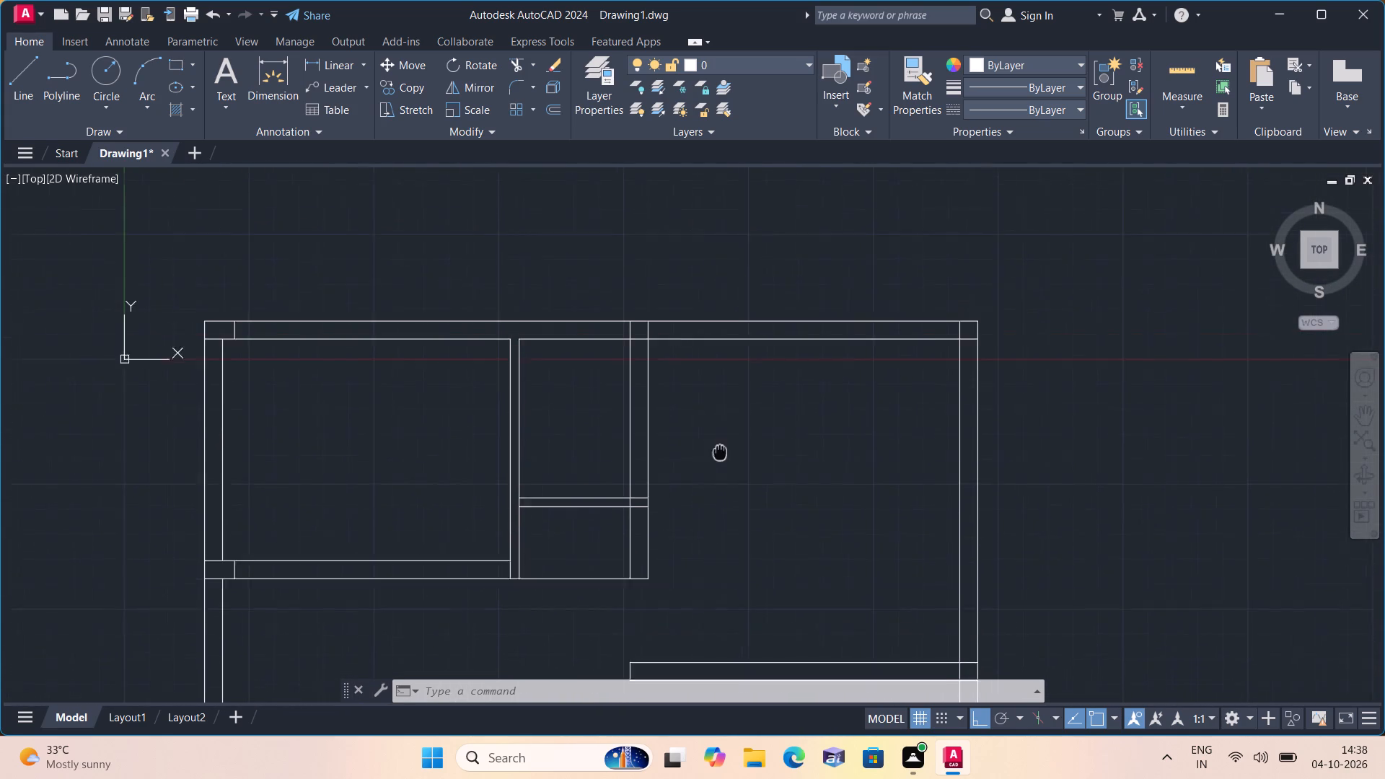
{"action": "middle_click_drag", "start_coordinate": [726, 471], "coordinate": [729, 482]}
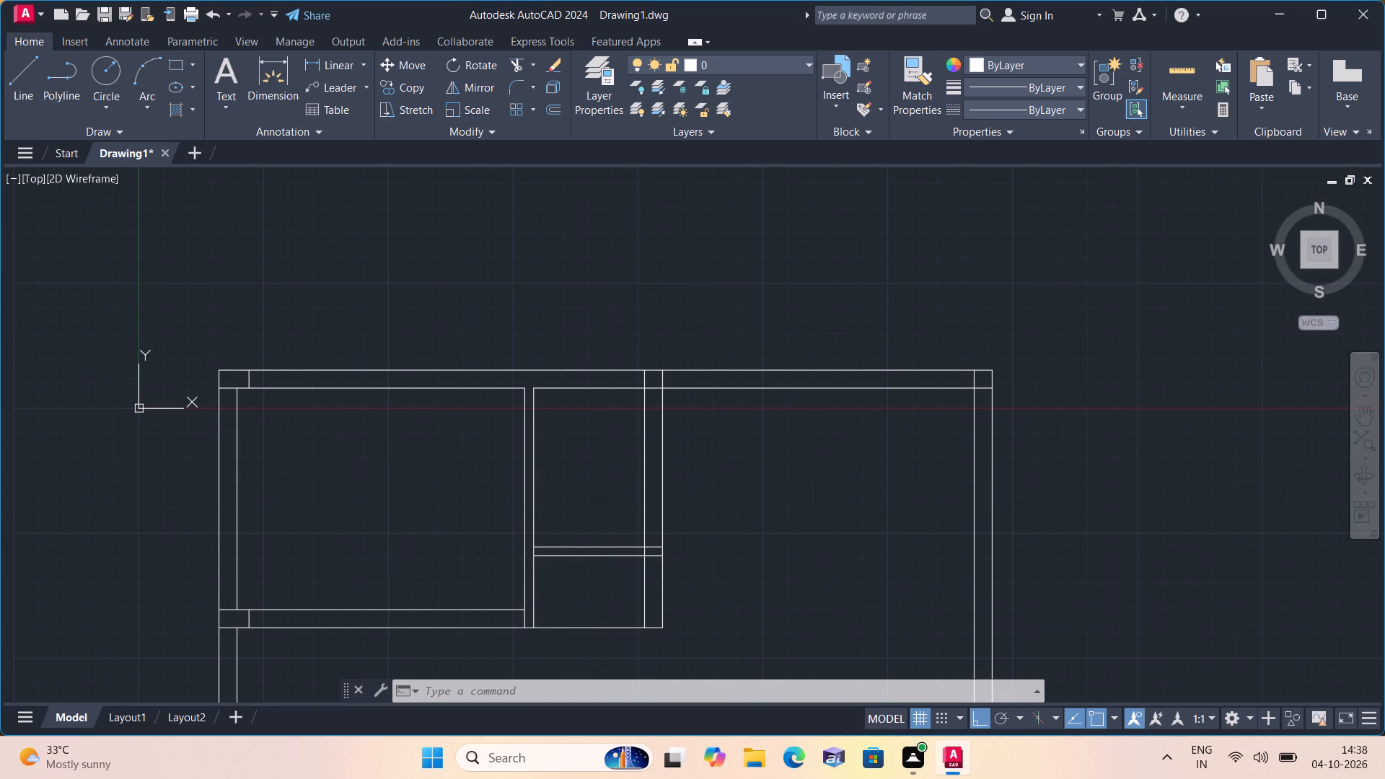
Draw a line from where the top middle room's right wall meets the top wall's lower line, 6" down, then across that wall.
{"action": "key", "text": "l"}
{"action": "key", "text": "space"}
{"action": "scroll", "coordinate": [633, 409], "scroll_direction": "up", "scroll_amount": 1}
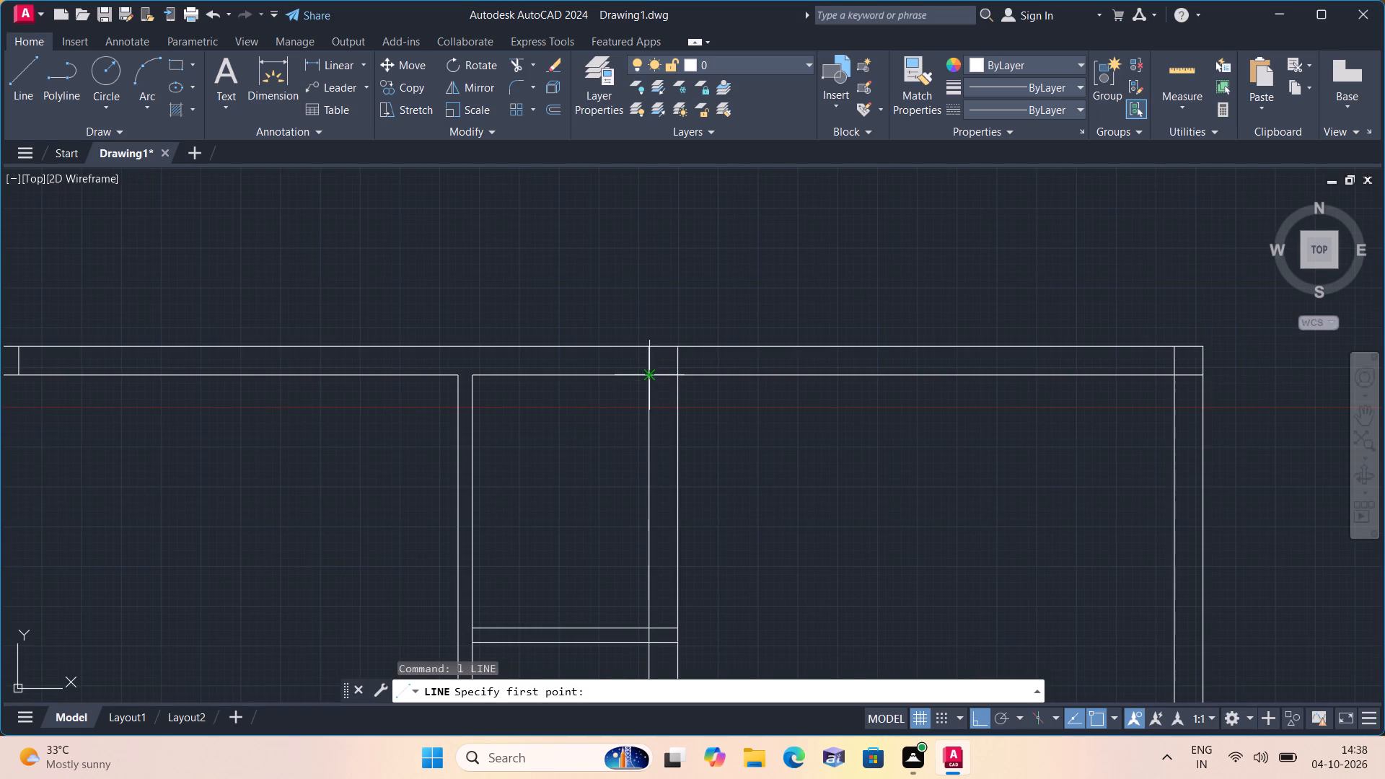
{"action": "left_click", "coordinate": [648, 376]}
{"action": "type", "text": "6\""}
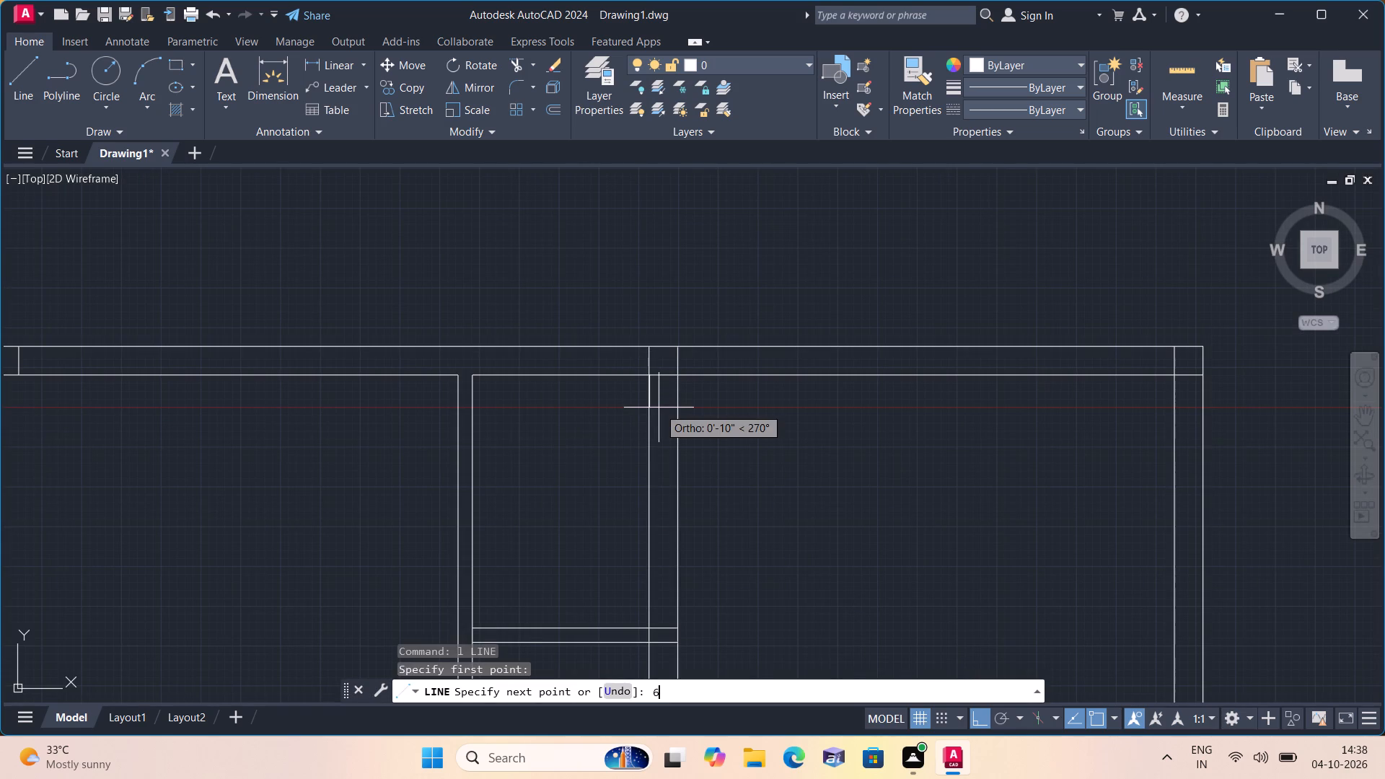
{"action": "key", "text": "space"}
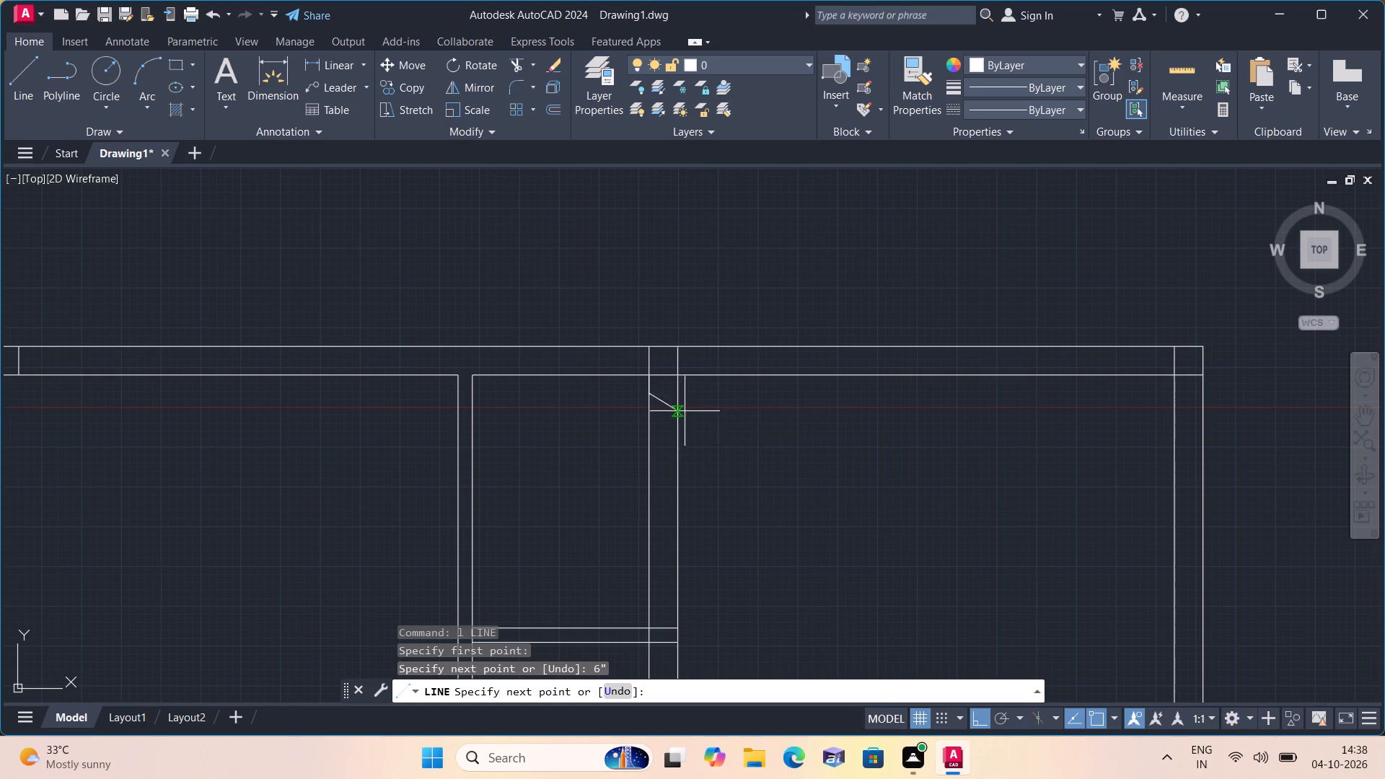
{"action": "left_click", "coordinate": [680, 397]}
{"action": "key", "text": "space"}
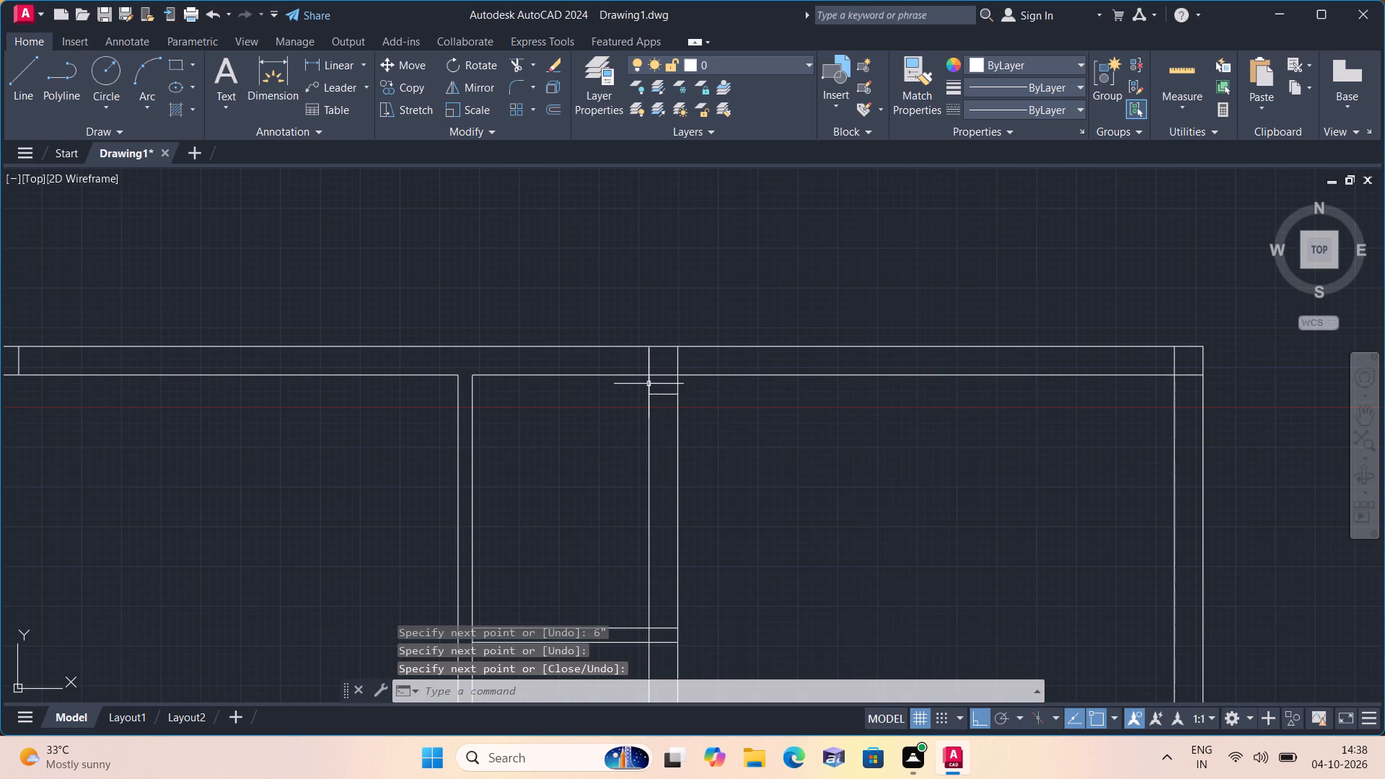
Erase the 6" guide segment and trim the top wall's lower line where it crosses the top middle room's right wall.
{"action": "left_click", "coordinate": [648, 384]}
{"action": "key", "text": "Delete"}
{"action": "type", "text": "trim"}
{"action": "key", "text": "space"}
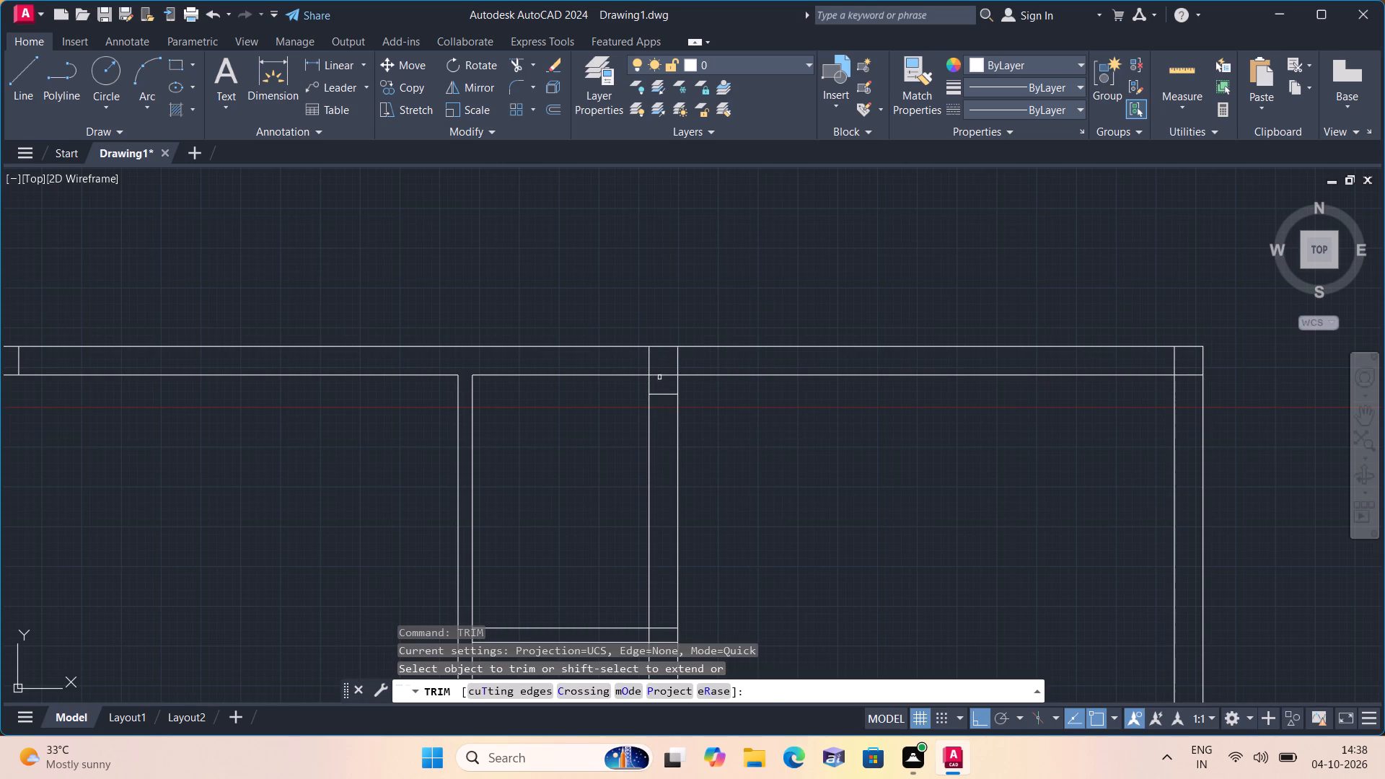
{"action": "left_click", "coordinate": [659, 377]}
{"action": "key", "text": "Escape"}
Draw a line from the plan's upper-right inner corner, 6" down, then across the right exterior wall to its outer line.
{"action": "scroll", "coordinate": [839, 431], "scroll_direction": "down", "scroll_amount": 1}
{"action": "middle_click_drag", "start_coordinate": [836, 431], "coordinate": [822, 433]}
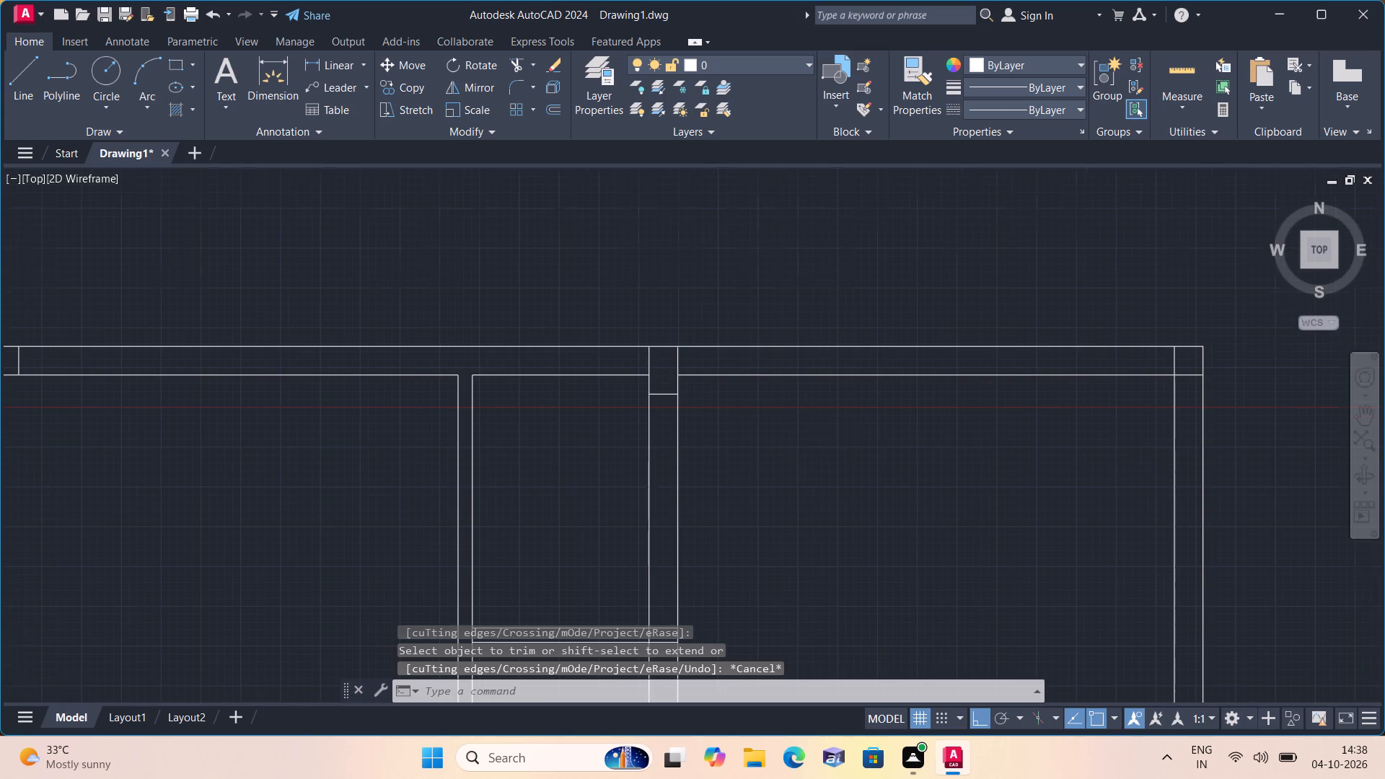
{"action": "middle_click_drag", "start_coordinate": [822, 433], "coordinate": [790, 436]}
{"action": "key", "text": "l"}
{"action": "key", "text": "space"}
{"action": "scroll", "coordinate": [1013, 397], "scroll_direction": "up", "scroll_amount": 1}
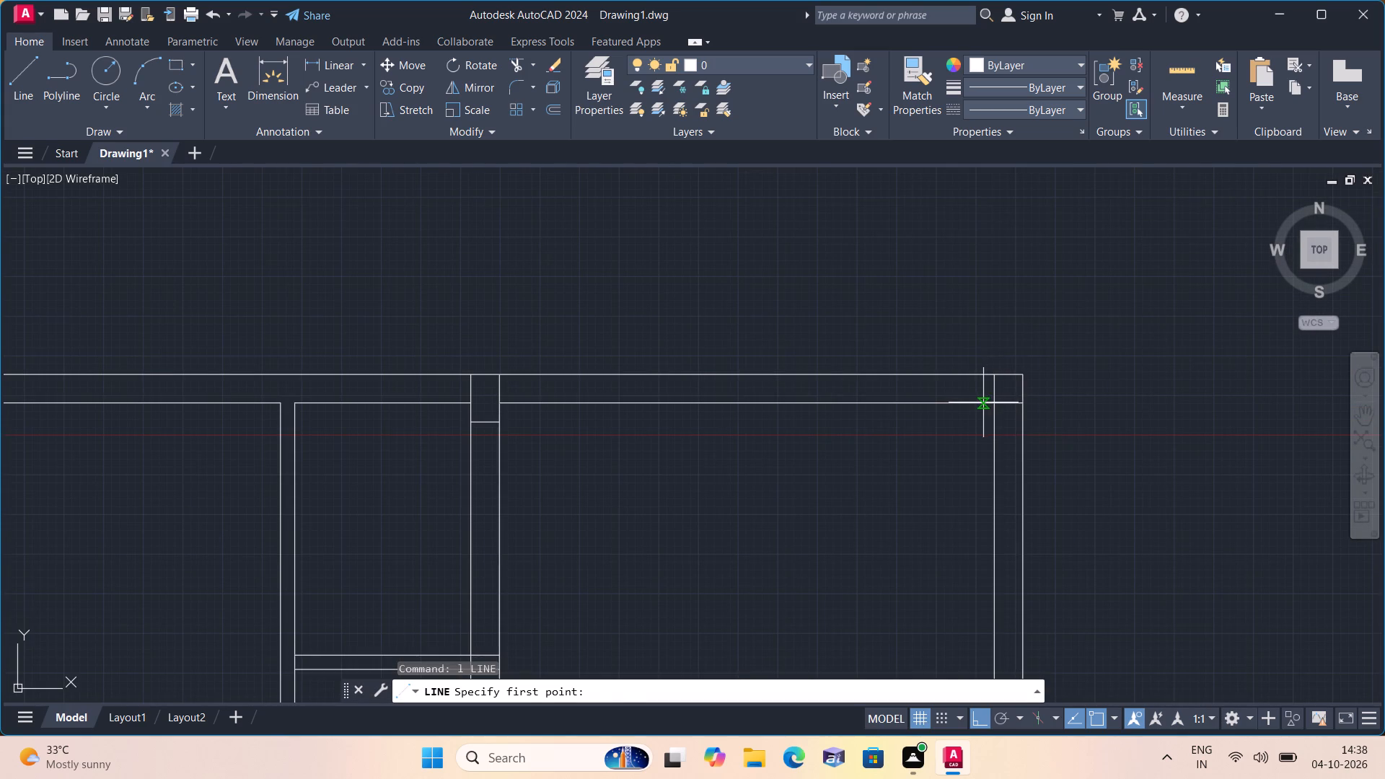
{"action": "left_click", "coordinate": [995, 402]}
{"action": "type", "text": "6\""}
{"action": "key", "text": "space"}
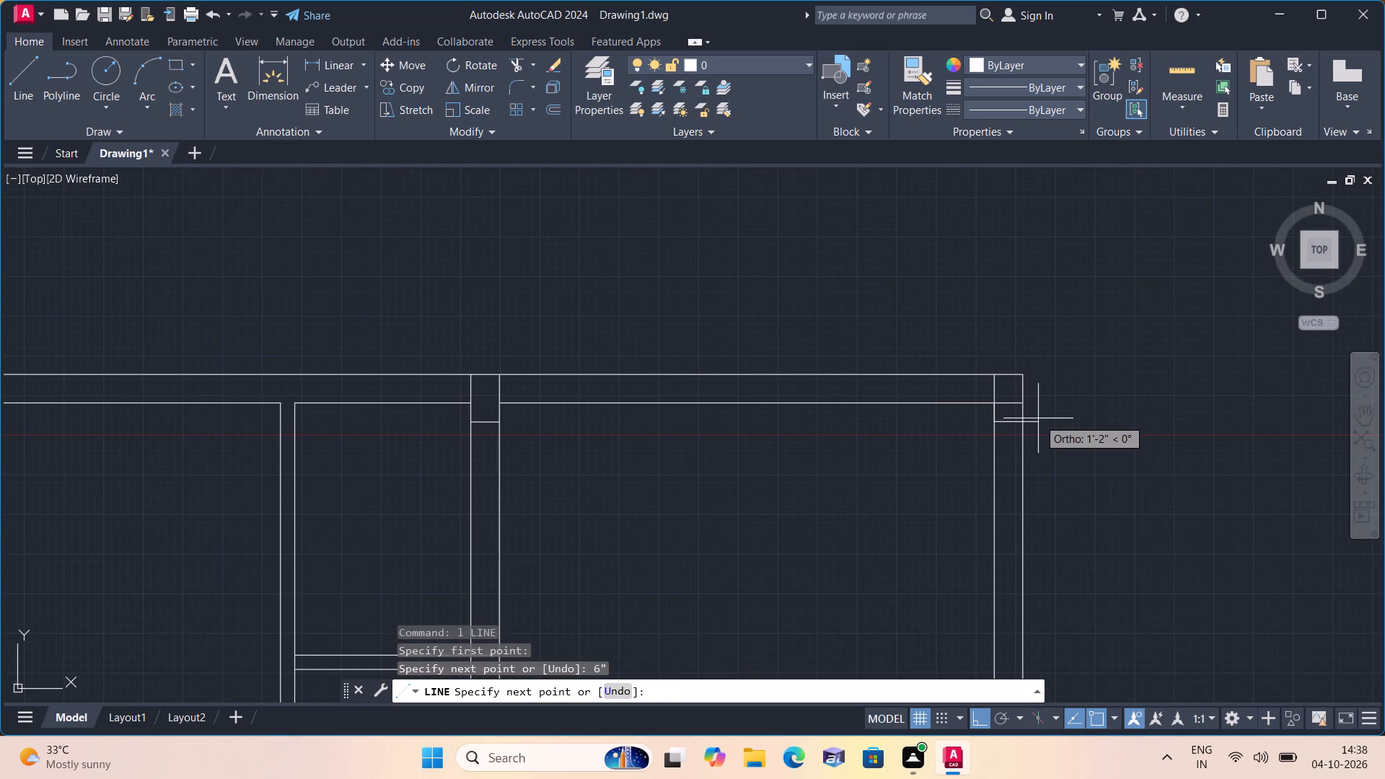
{"action": "left_click", "coordinate": [1024, 420]}
{"action": "key", "text": "space"}
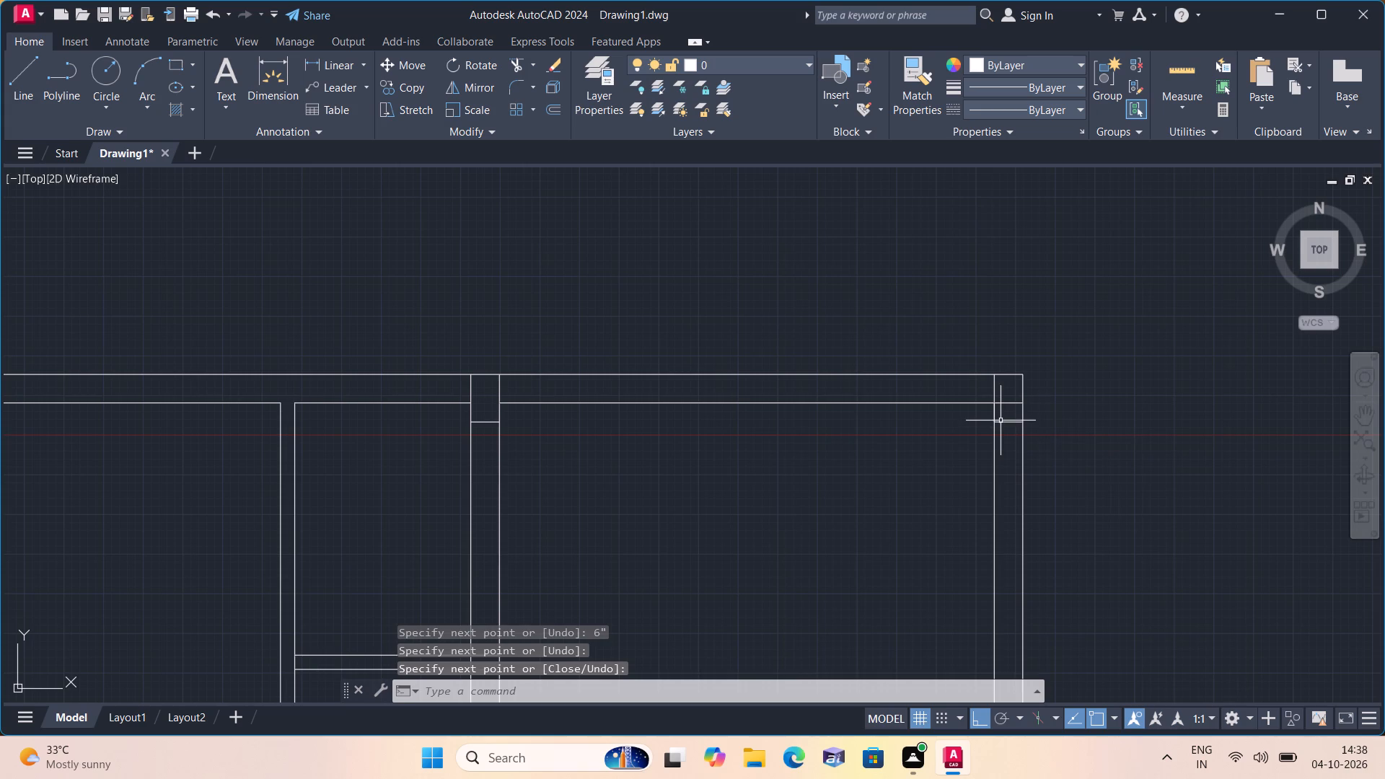
Erase the 6" guide segment and trim the top wall's lower line where it crosses the right exterior wall.
{"action": "left_click", "coordinate": [997, 416]}
{"action": "key", "text": "Delete"}
{"action": "scroll", "coordinate": [999, 419], "scroll_direction": "down", "scroll_amount": 1}
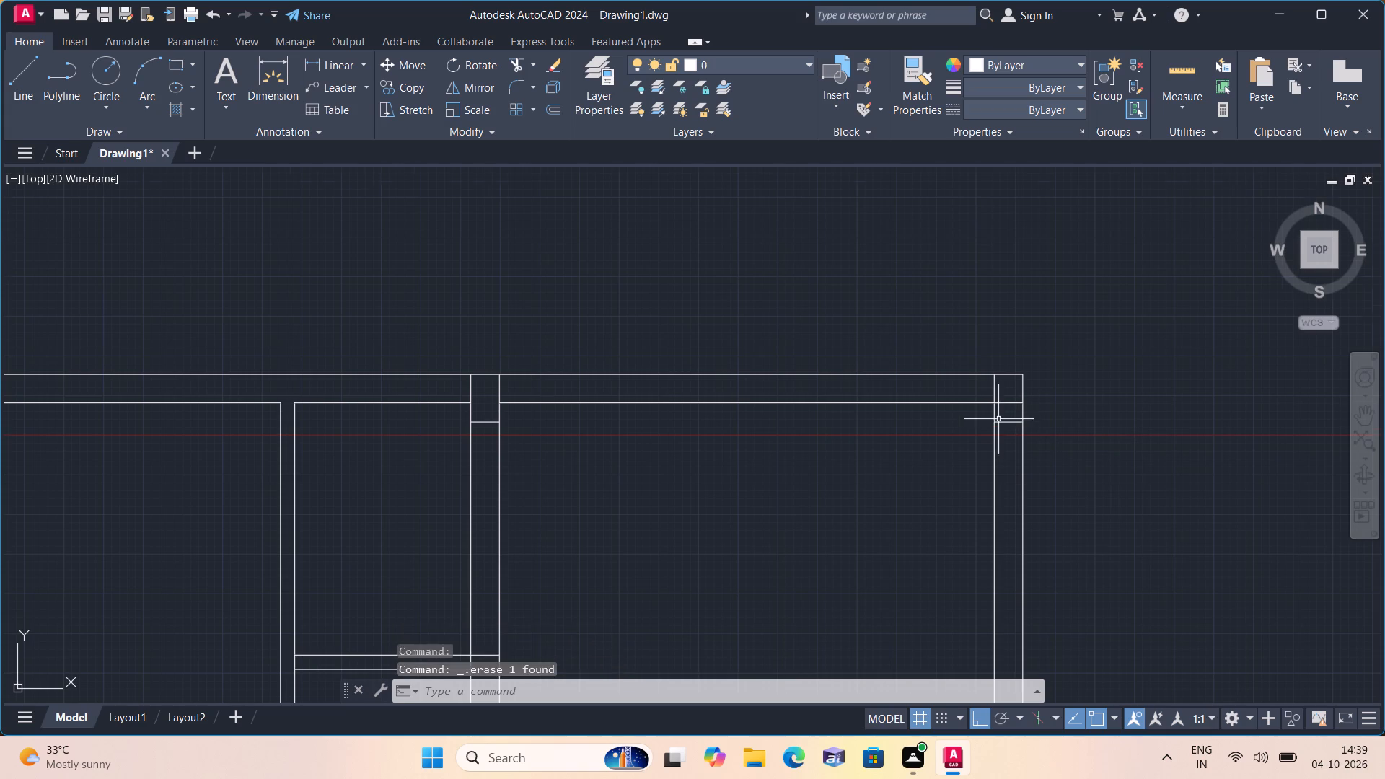
{"action": "type", "text": "trim"}
{"action": "key", "text": "space"}
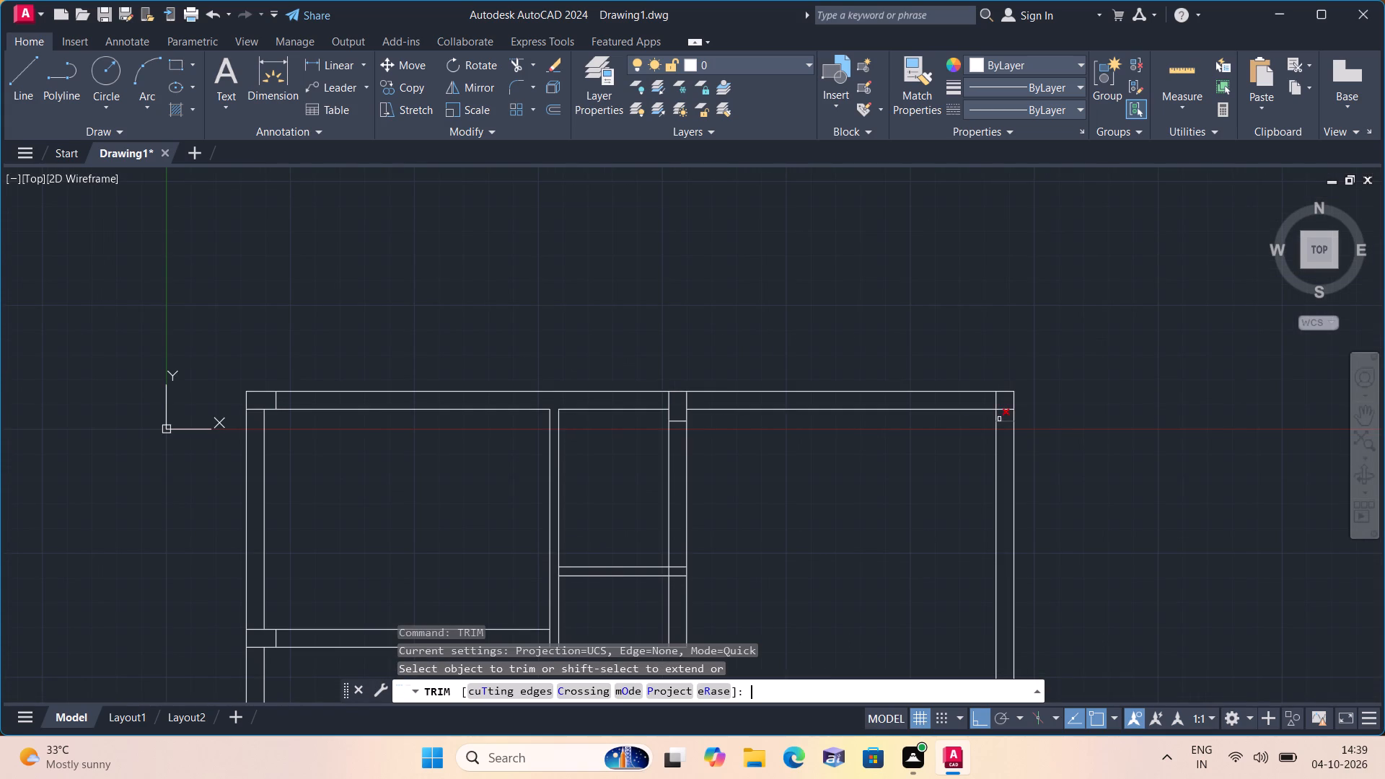
{"action": "left_click", "coordinate": [1006, 408]}
{"action": "key", "text": "Escape"}
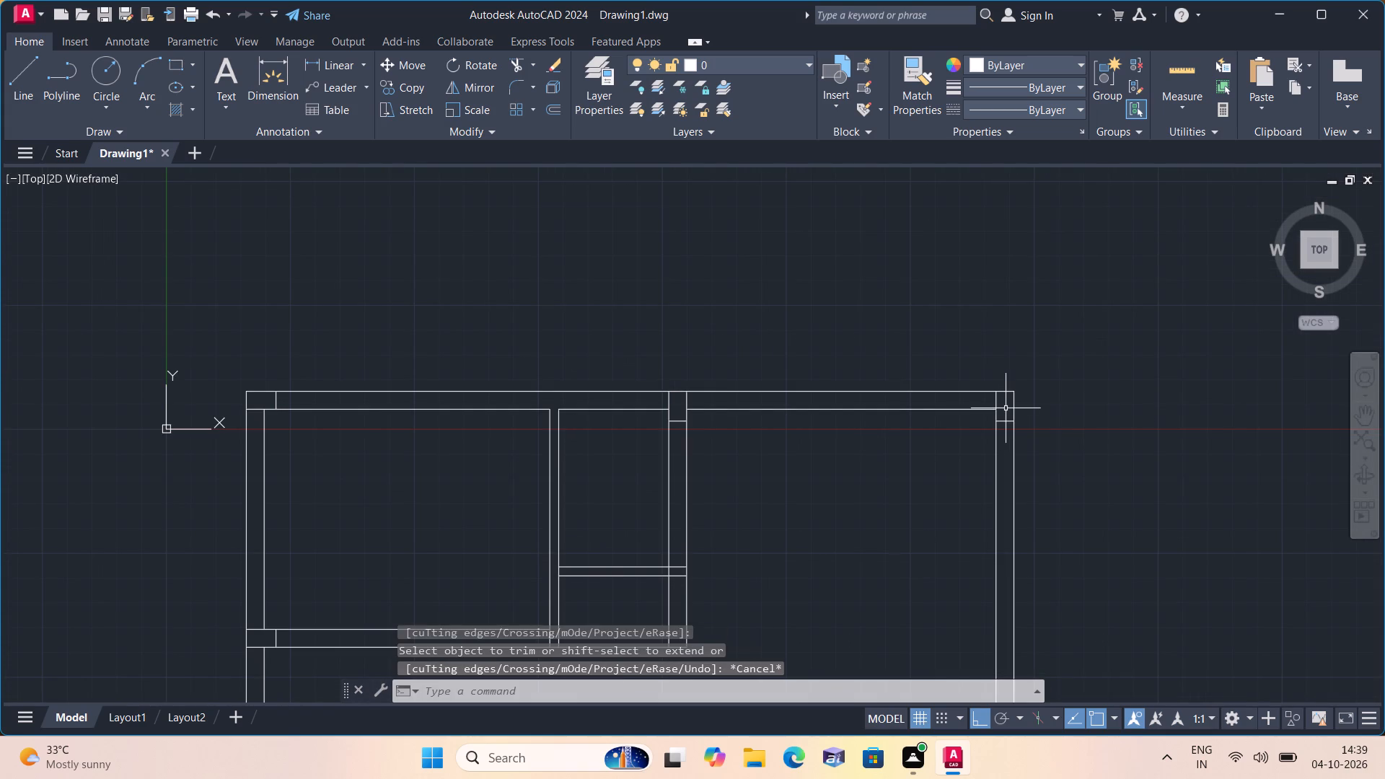
Hatch the three column outlines along the top exterior wall with a solid red fill.
{"action": "key", "text": "h"}
{"action": "key", "text": "space"}
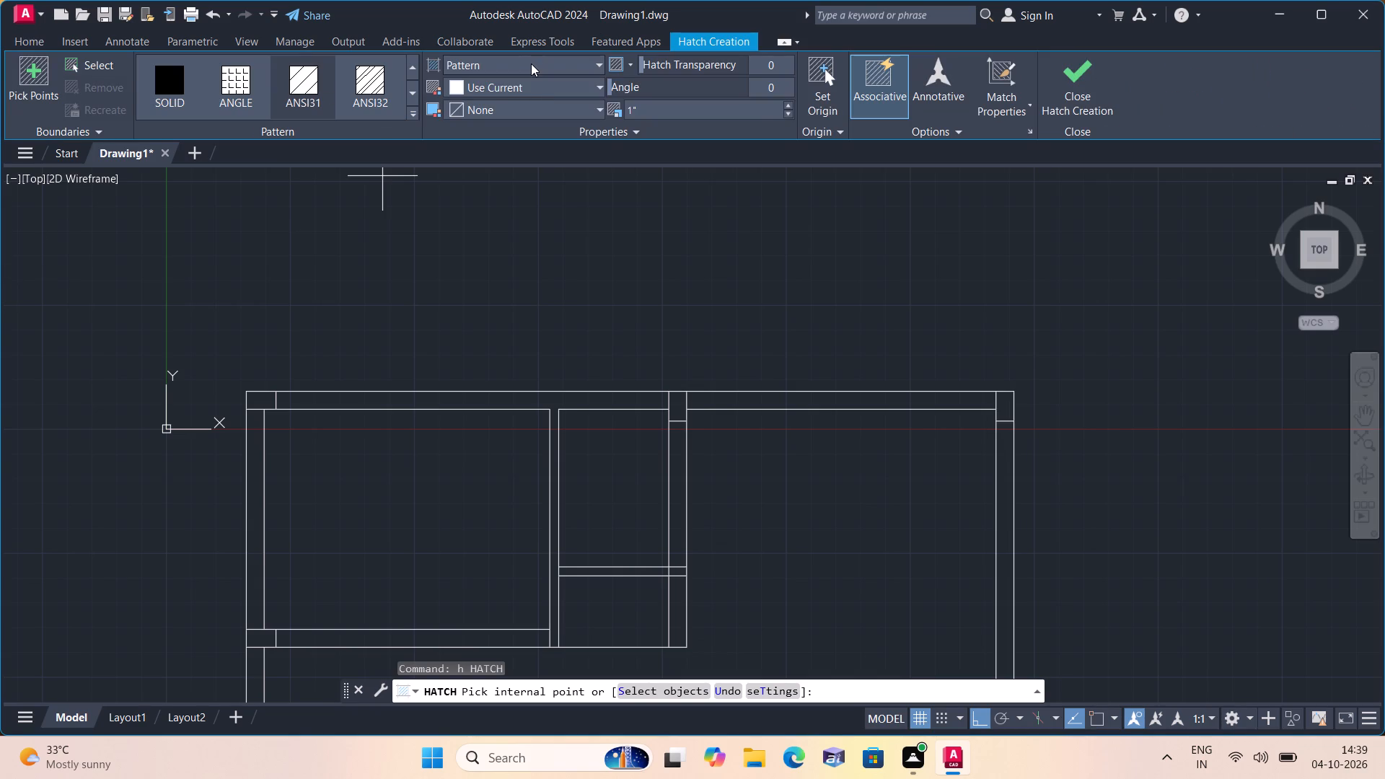
{"action": "left_click", "coordinate": [531, 63]}
{"action": "left_click", "coordinate": [521, 87]}
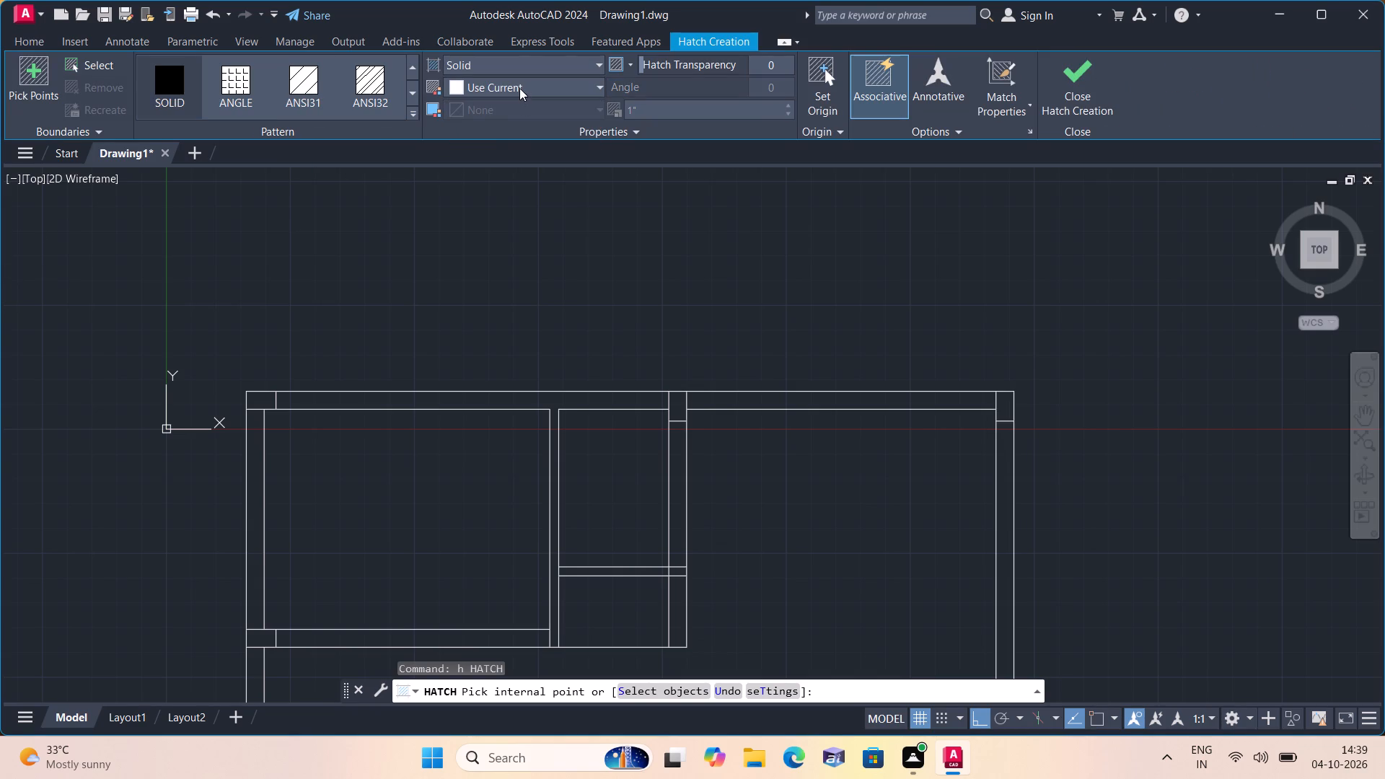
{"action": "left_click", "coordinate": [519, 88]}
{"action": "left_click", "coordinate": [458, 278]}
{"action": "left_click", "coordinate": [267, 398]}
{"action": "middle_click_drag", "start_coordinate": [263, 399], "coordinate": [243, 322]}
{"action": "scroll", "coordinate": [249, 388], "scroll_direction": "down", "scroll_amount": 1}
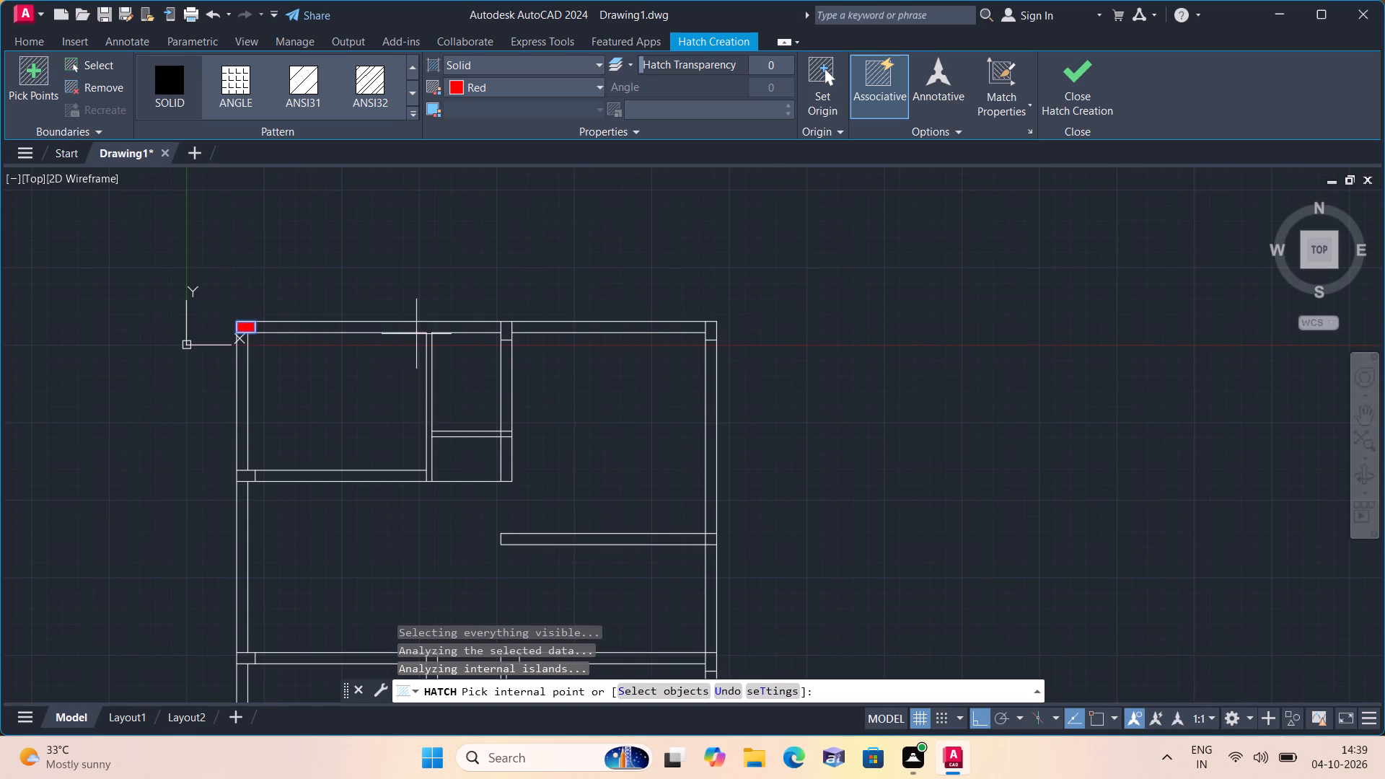
{"action": "left_click", "coordinate": [505, 325]}
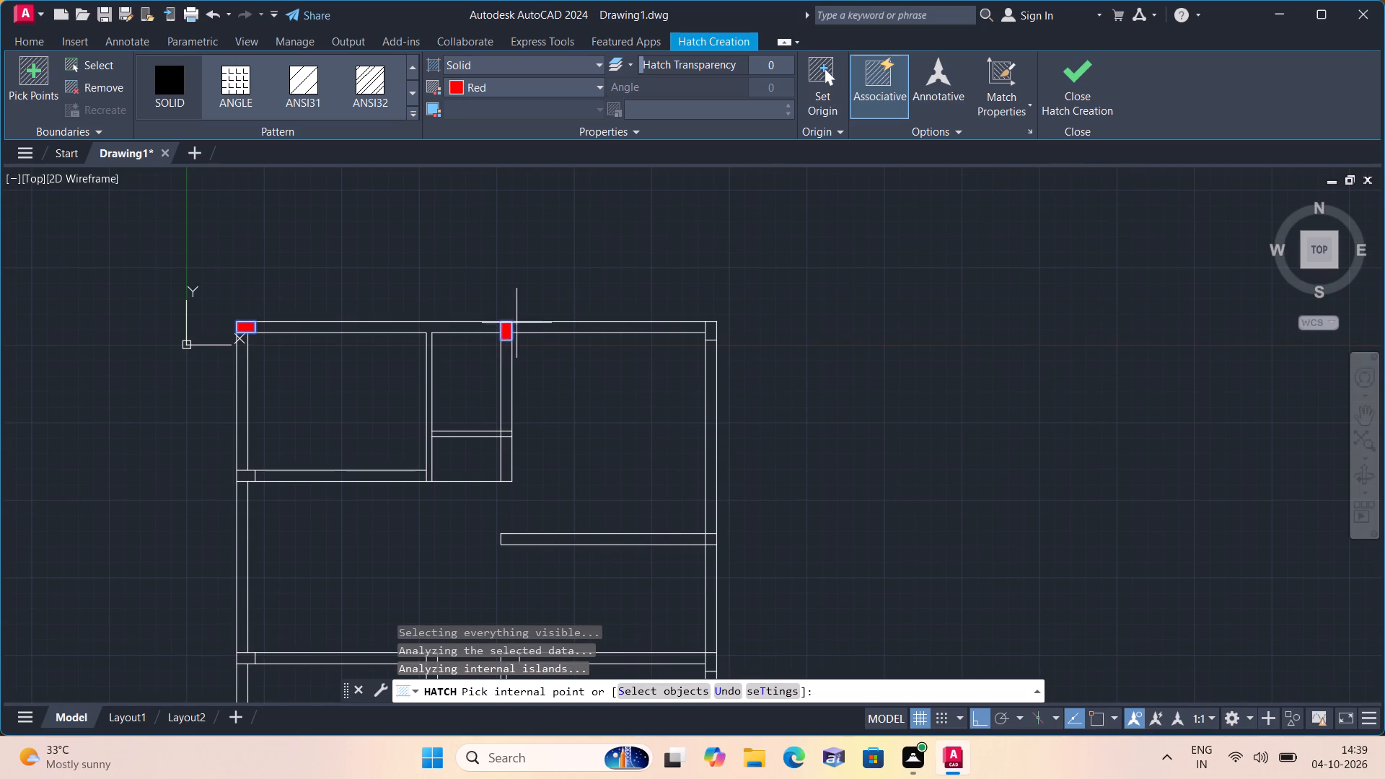
{"action": "left_click", "coordinate": [706, 326]}
Fill the three column outlines along the middle rooms' upper wall line with solid red hatch.
{"action": "middle_click_drag", "start_coordinate": [778, 379], "coordinate": [776, 204]}
{"action": "scroll", "coordinate": [772, 221], "scroll_direction": "down", "scroll_amount": 1}
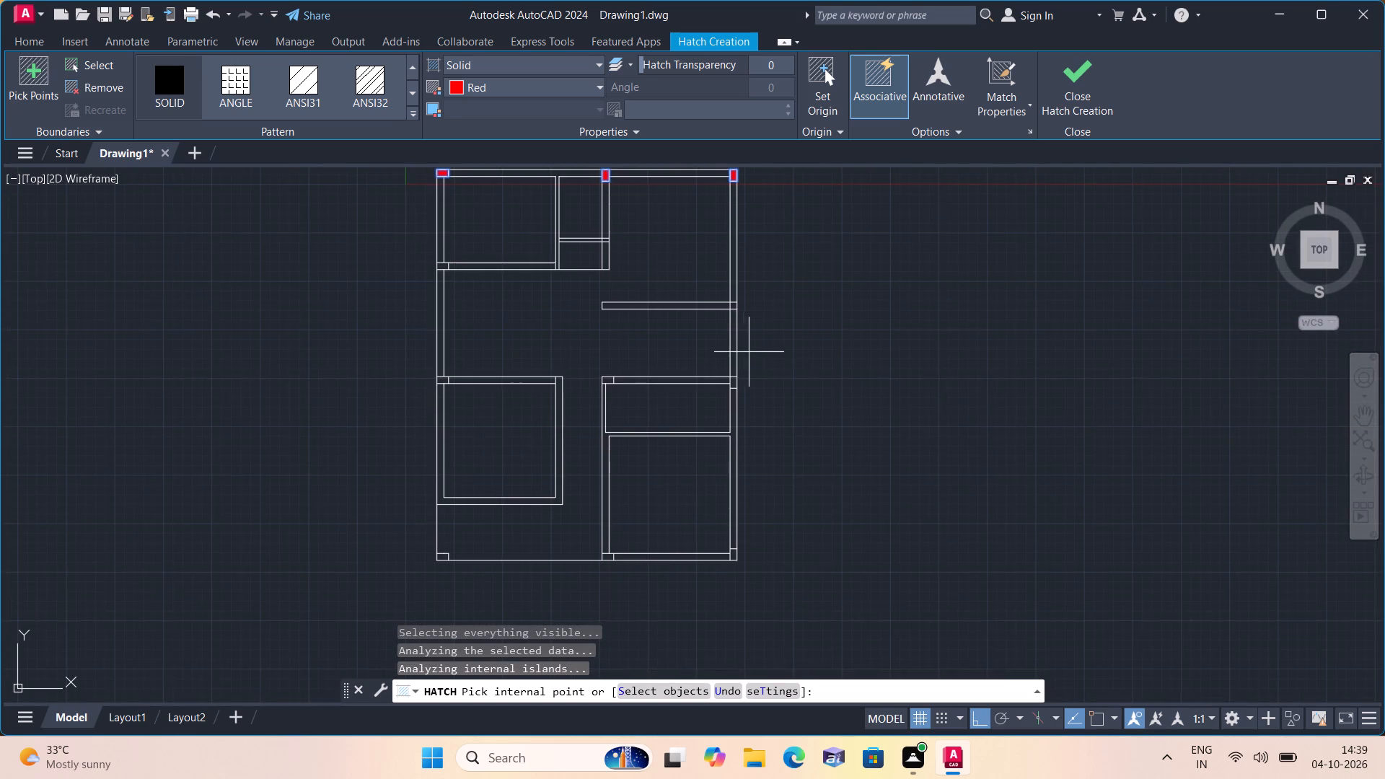
{"action": "scroll", "coordinate": [738, 344], "scroll_direction": "up", "scroll_amount": 1}
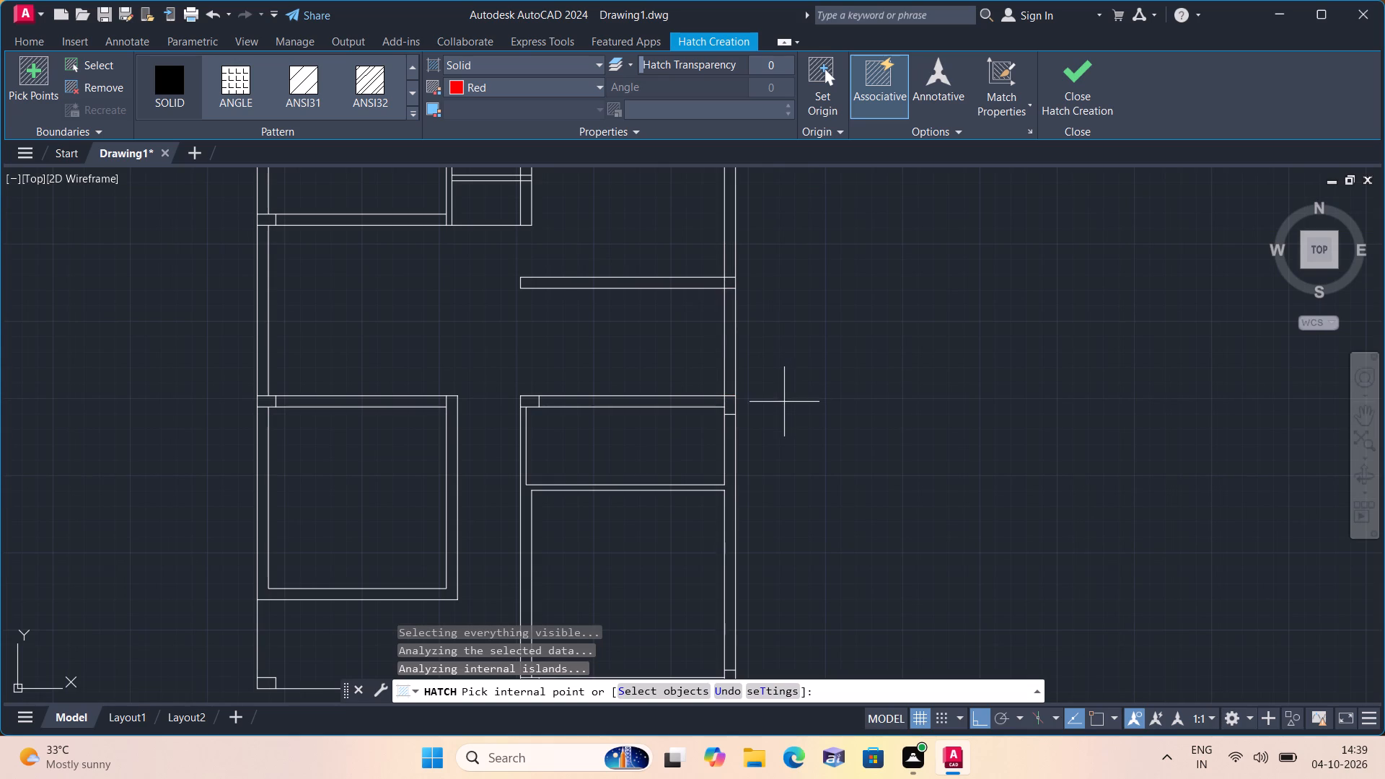
{"action": "left_click", "coordinate": [726, 405]}
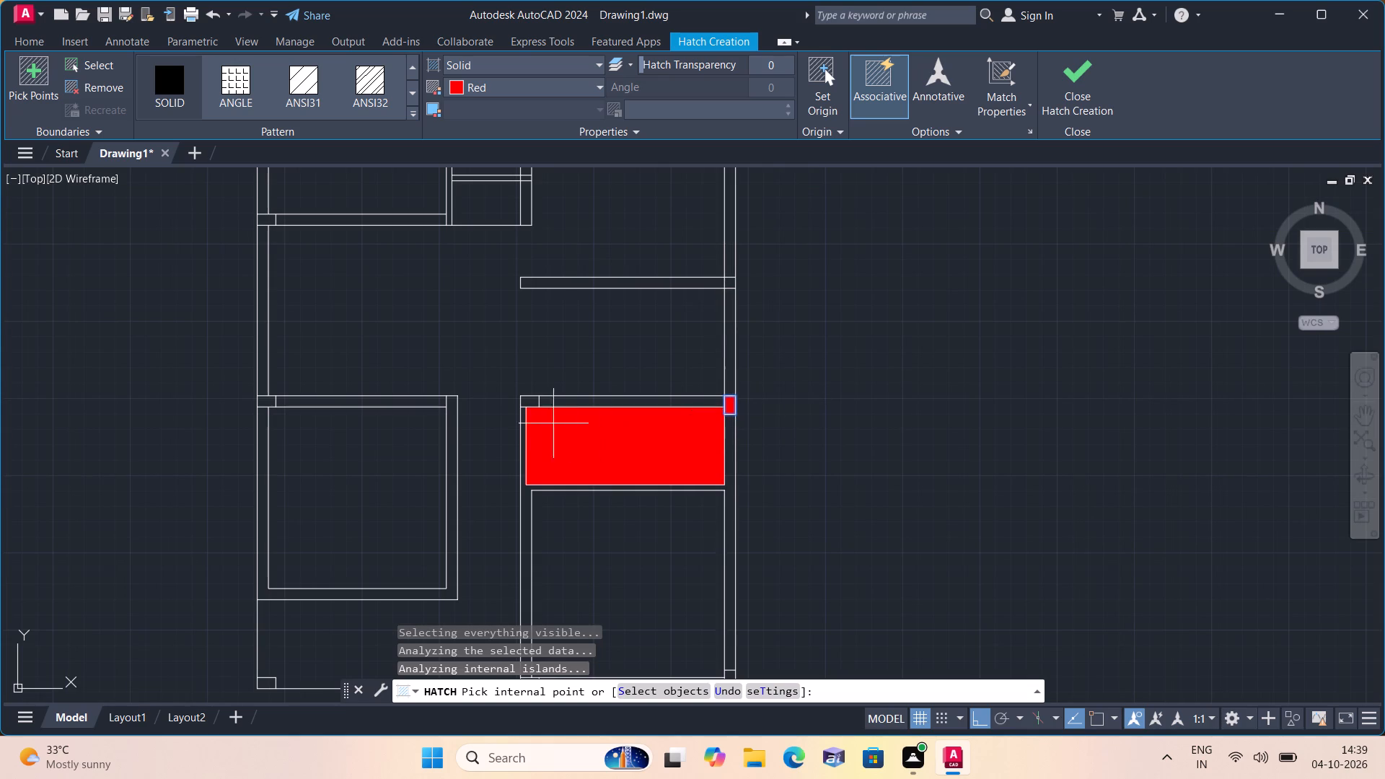
{"action": "left_click", "coordinate": [525, 404]}
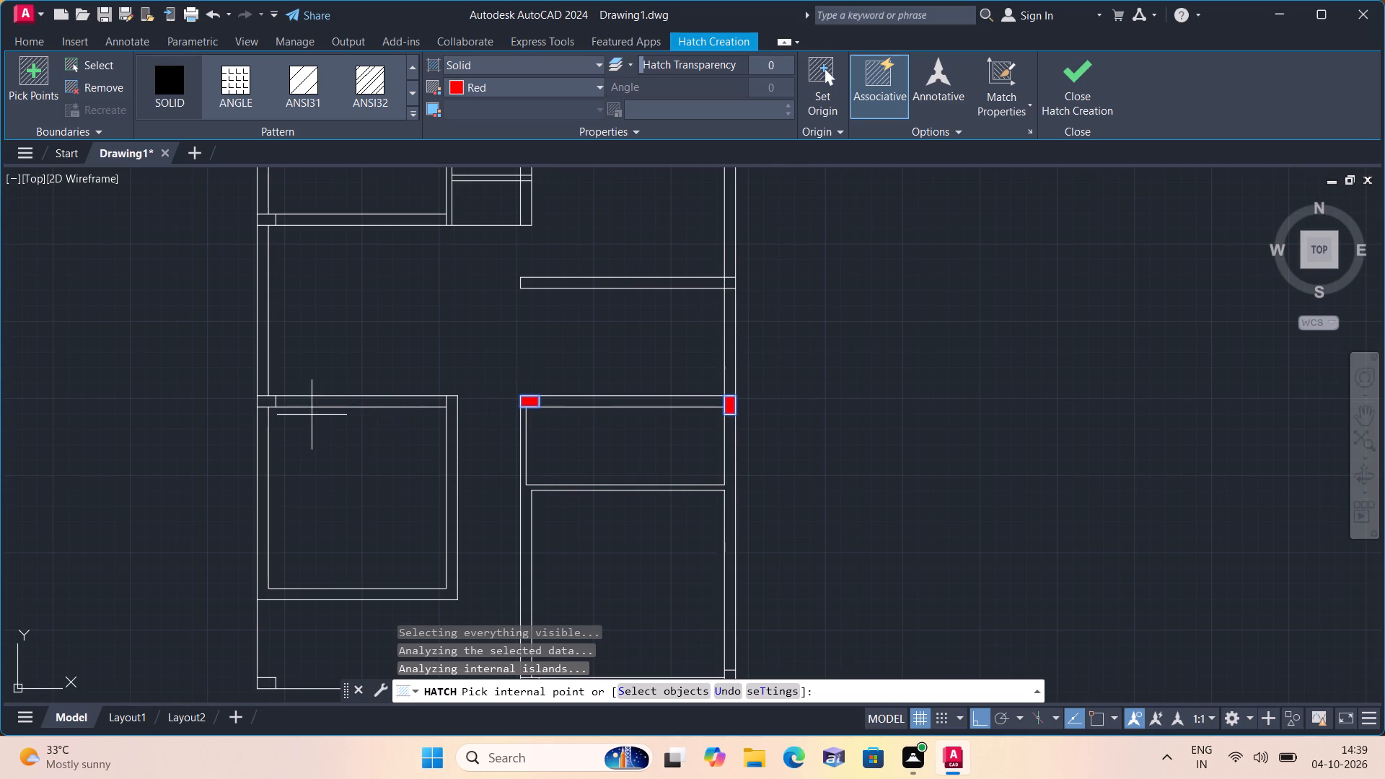
{"action": "left_click", "coordinate": [270, 397]}
{"action": "left_click_drag", "start_coordinate": [270, 397], "coordinate": [260, 391]}
Fill the three columns along the plan's bottom edge and the one at the top-left room's lower-left corner with solid red hatch.
{"action": "middle_click_drag", "start_coordinate": [244, 377], "coordinate": [224, 263]}
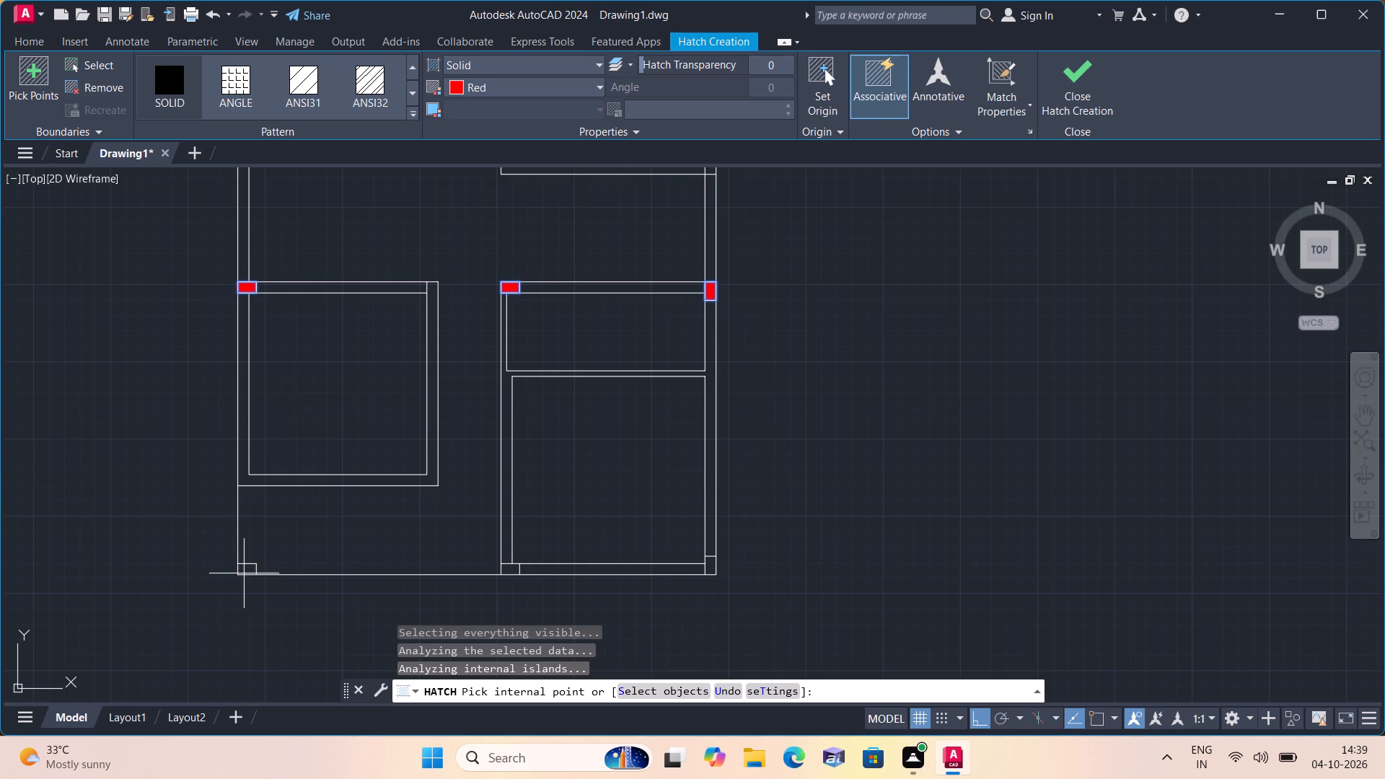
{"action": "left_click", "coordinate": [245, 569]}
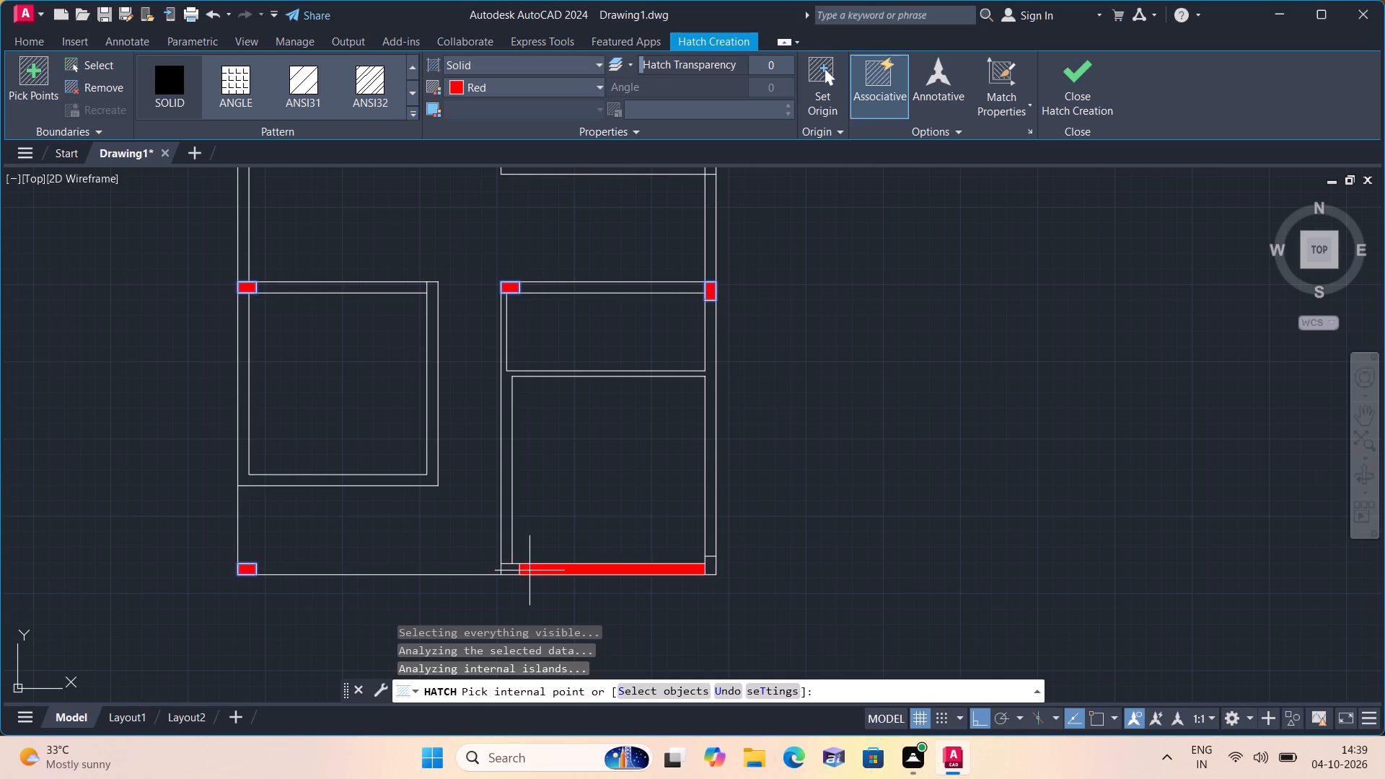
{"action": "left_click", "coordinate": [512, 570]}
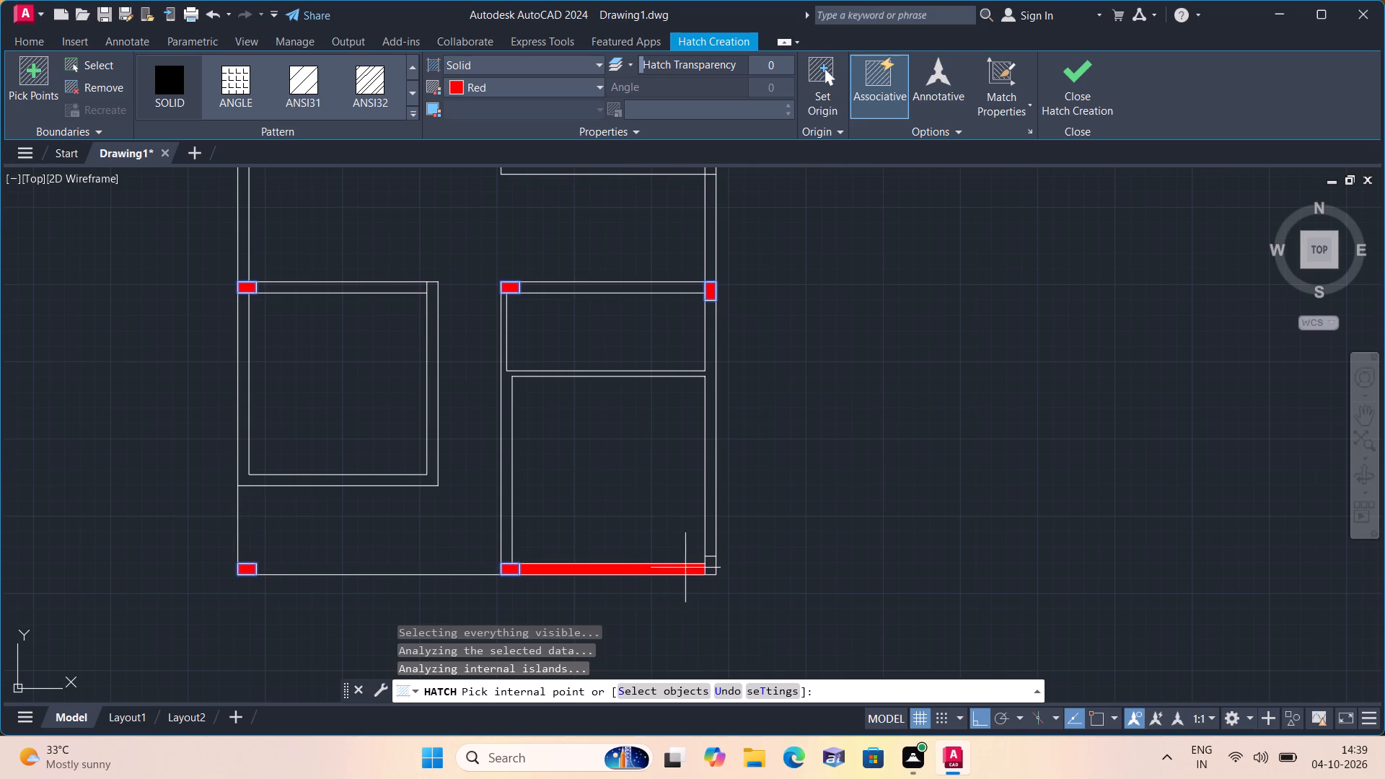
{"action": "left_click", "coordinate": [709, 565]}
{"action": "middle_click_drag", "start_coordinate": [775, 418], "coordinate": [888, 565]}
{"action": "middle_click_drag", "start_coordinate": [337, 303], "coordinate": [392, 432]}
{"action": "scroll", "coordinate": [392, 432], "scroll_direction": "up", "scroll_amount": 1}
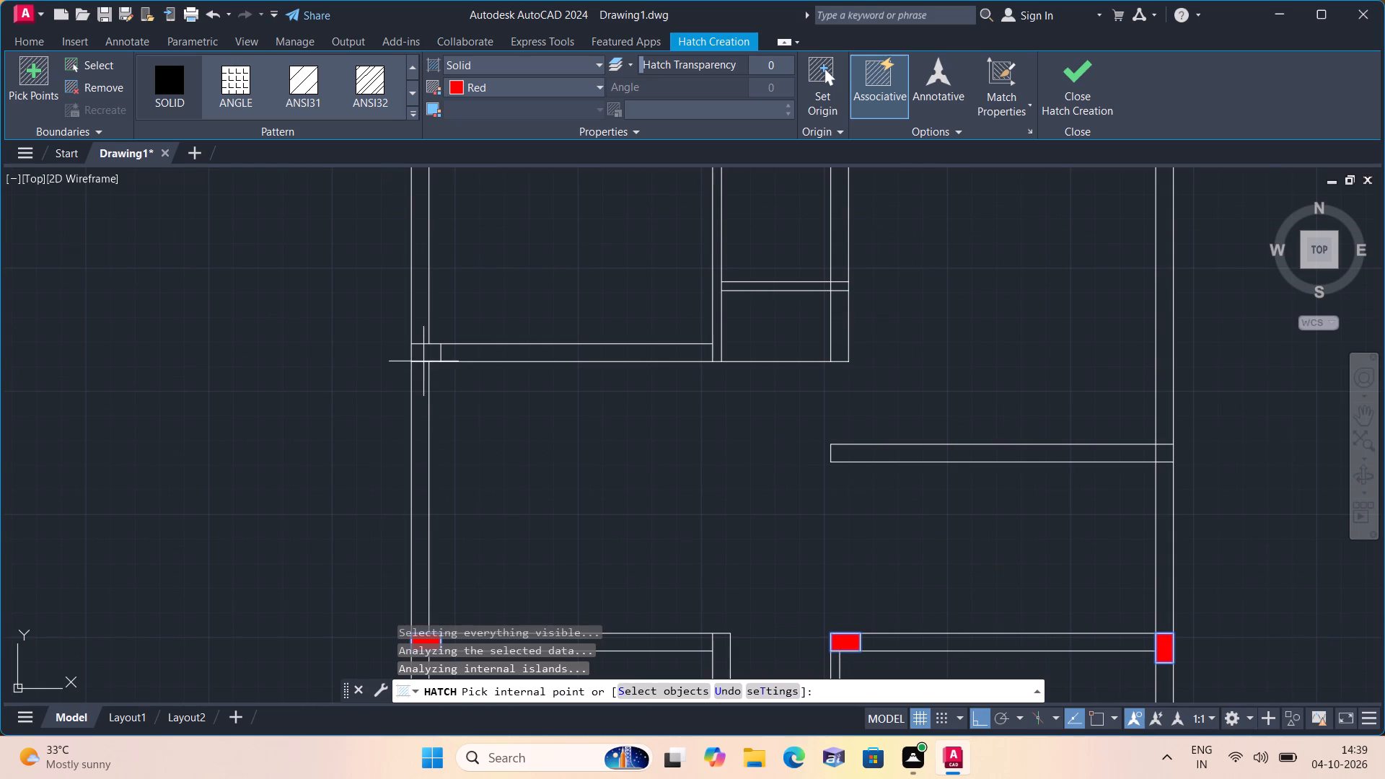
{"action": "left_click", "coordinate": [423, 354]}
{"action": "key", "text": "Escape"}
Examine the filled columns and the wall junctions throughout the floor plan.
{"action": "scroll", "coordinate": [359, 355], "scroll_direction": "down", "scroll_amount": 2}
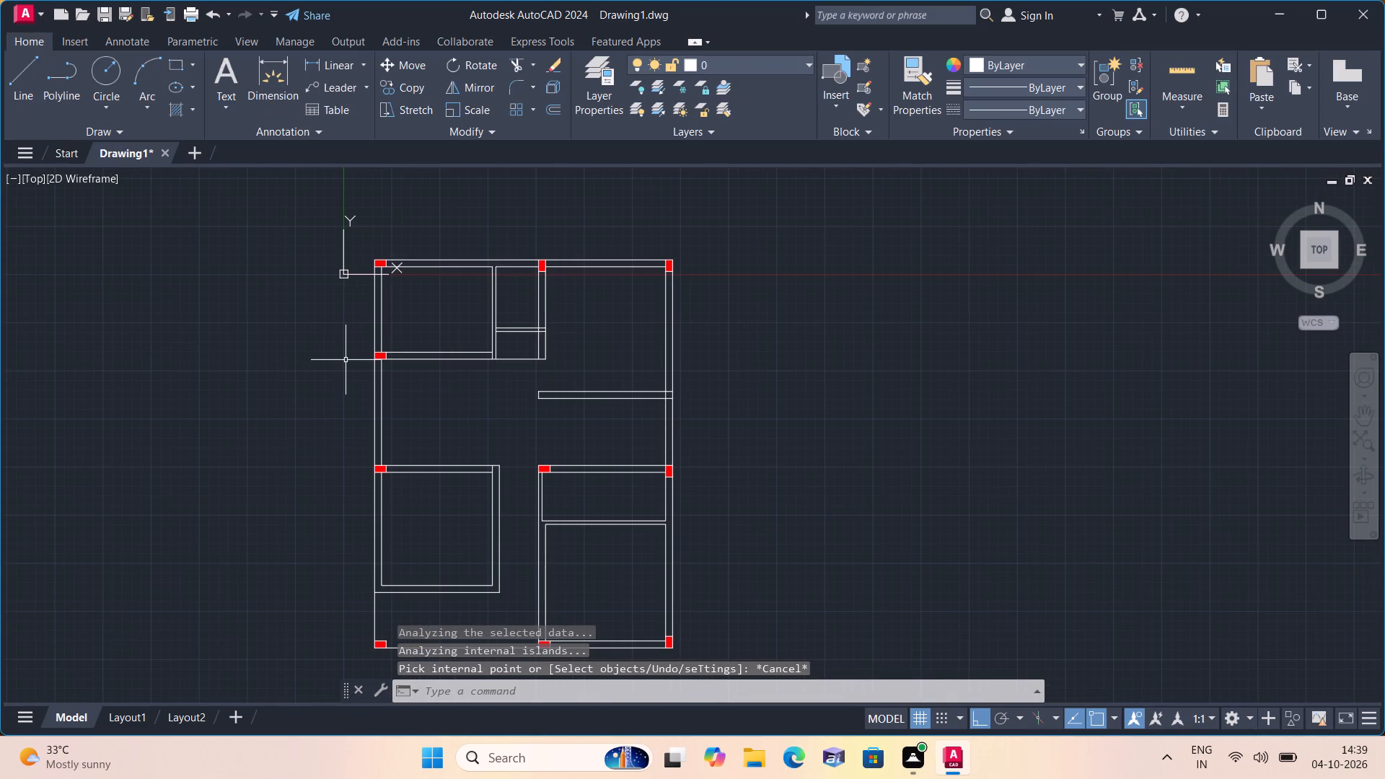
{"action": "scroll", "coordinate": [346, 360], "scroll_direction": "down", "scroll_amount": 1}
{"action": "scroll", "coordinate": [346, 360], "scroll_direction": "up", "scroll_amount": 1}
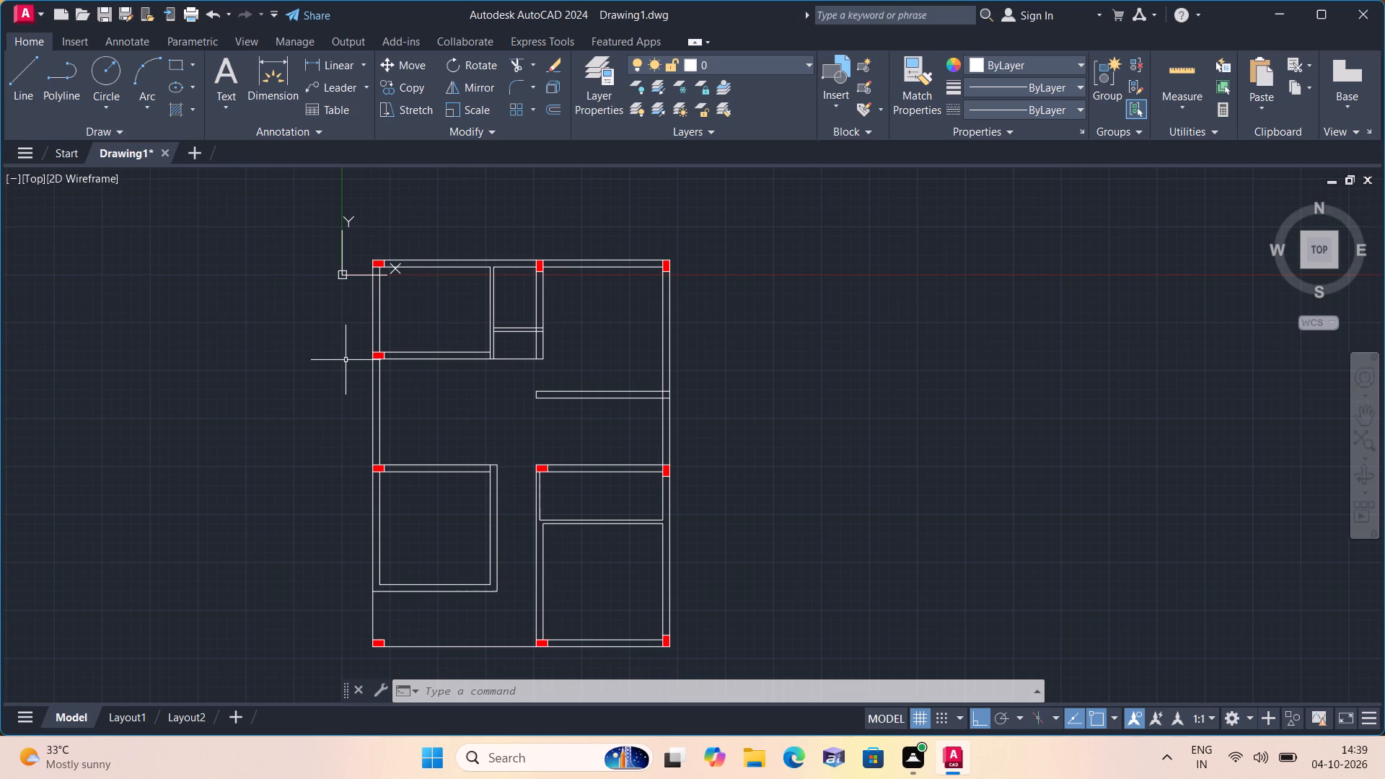
{"action": "scroll", "coordinate": [382, 340], "scroll_direction": "up", "scroll_amount": 3}
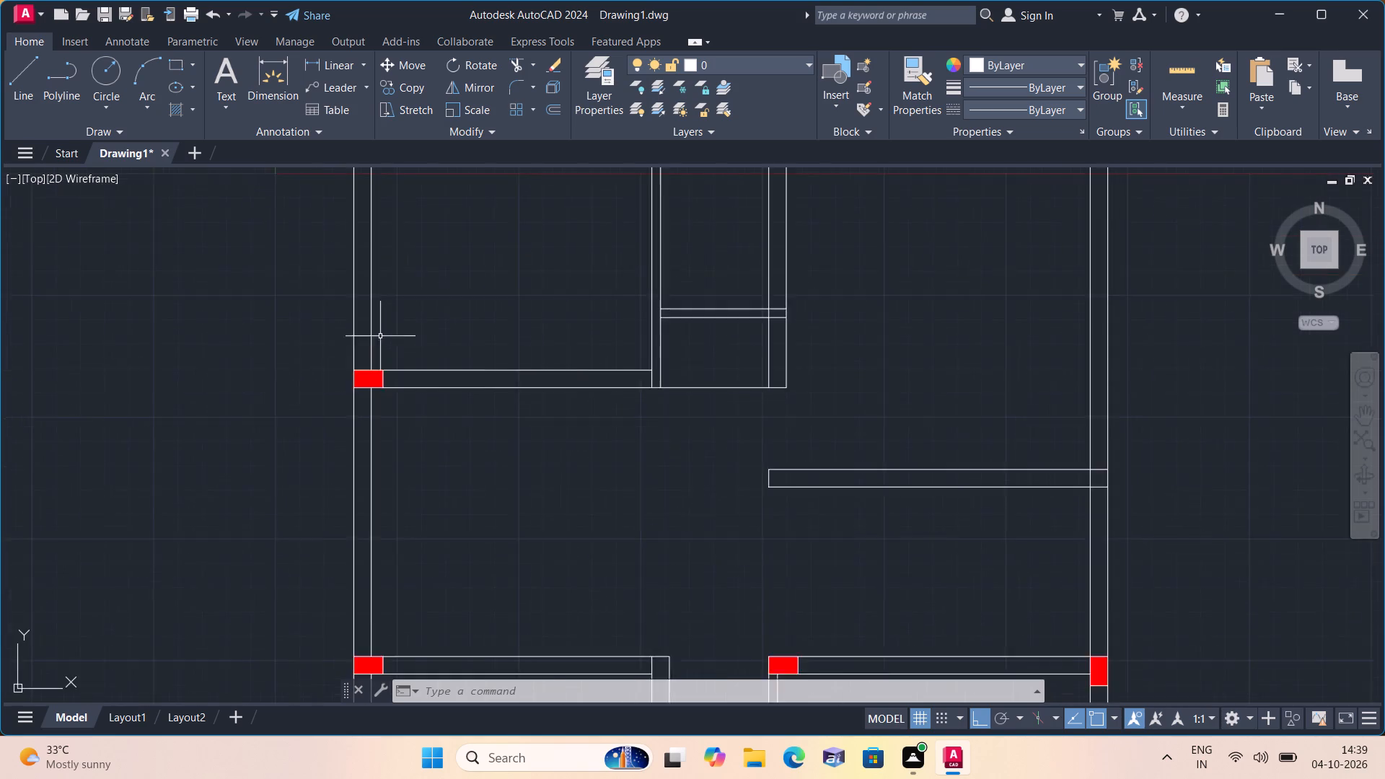
{"action": "scroll", "coordinate": [379, 335], "scroll_direction": "up", "scroll_amount": 1}
{"action": "scroll", "coordinate": [326, 446], "scroll_direction": "up", "scroll_amount": 3}
{"action": "scroll", "coordinate": [327, 366], "scroll_direction": "down", "scroll_amount": 1}
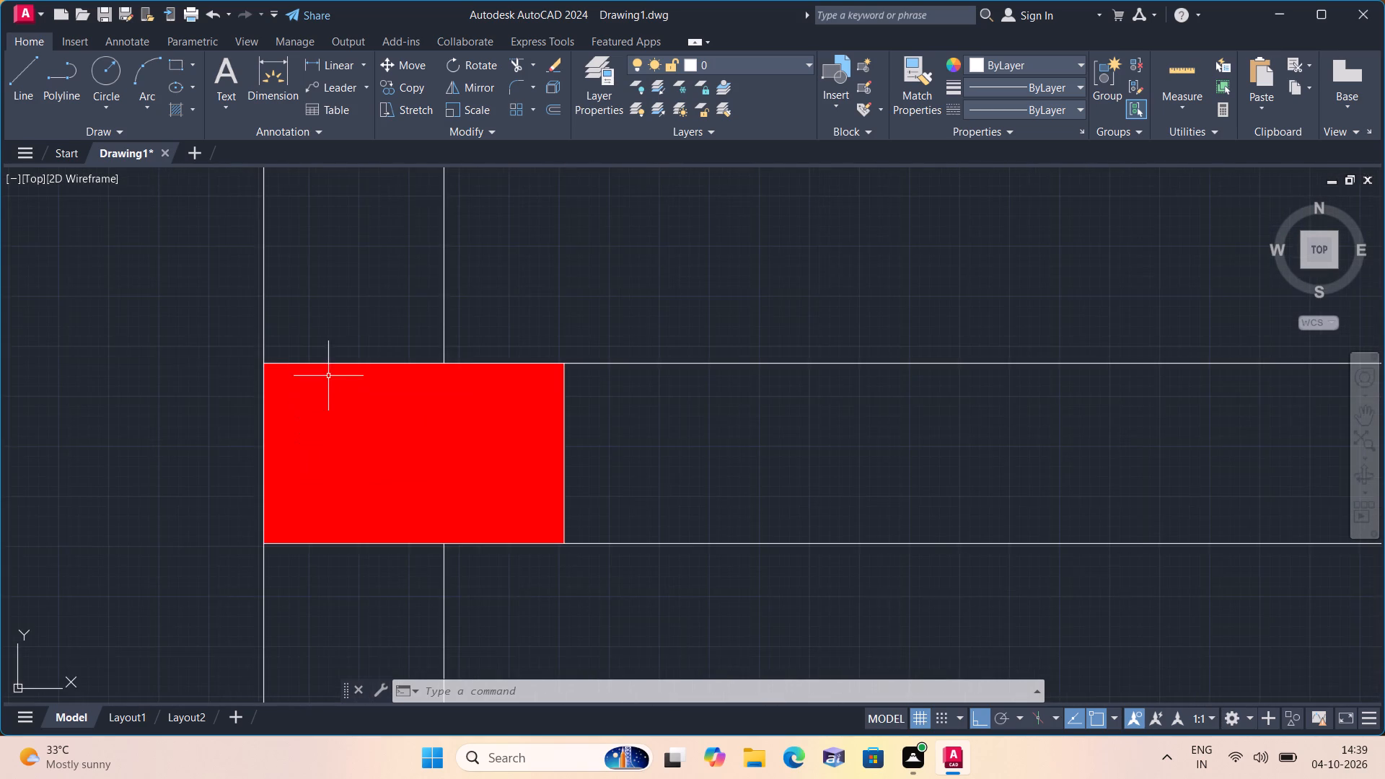
{"action": "scroll", "coordinate": [327, 358], "scroll_direction": "down", "scroll_amount": 2}
{"action": "middle_click_drag", "start_coordinate": [325, 358], "coordinate": [320, 476]}
{"action": "scroll", "coordinate": [322, 436], "scroll_direction": "down", "scroll_amount": 2}
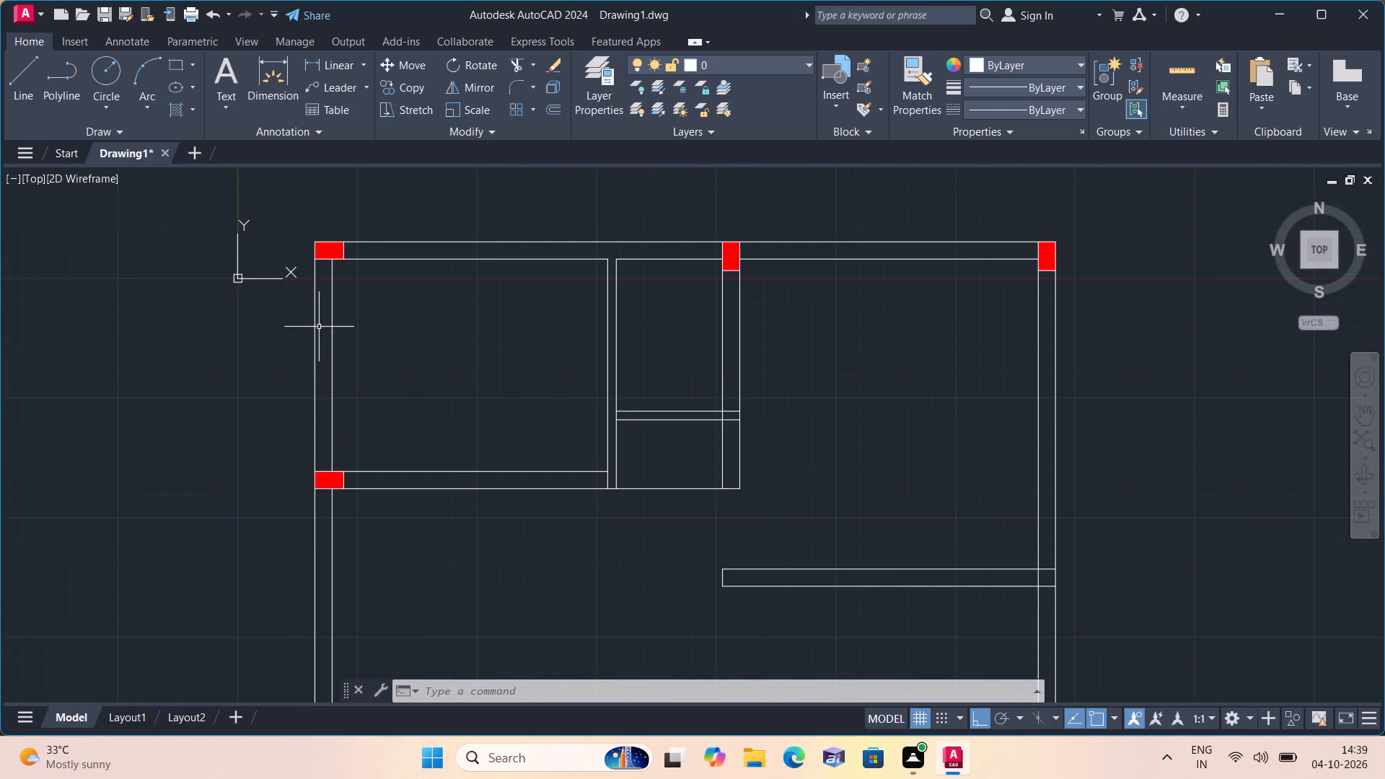
{"action": "middle_click_drag", "start_coordinate": [379, 342], "coordinate": [395, 392]}
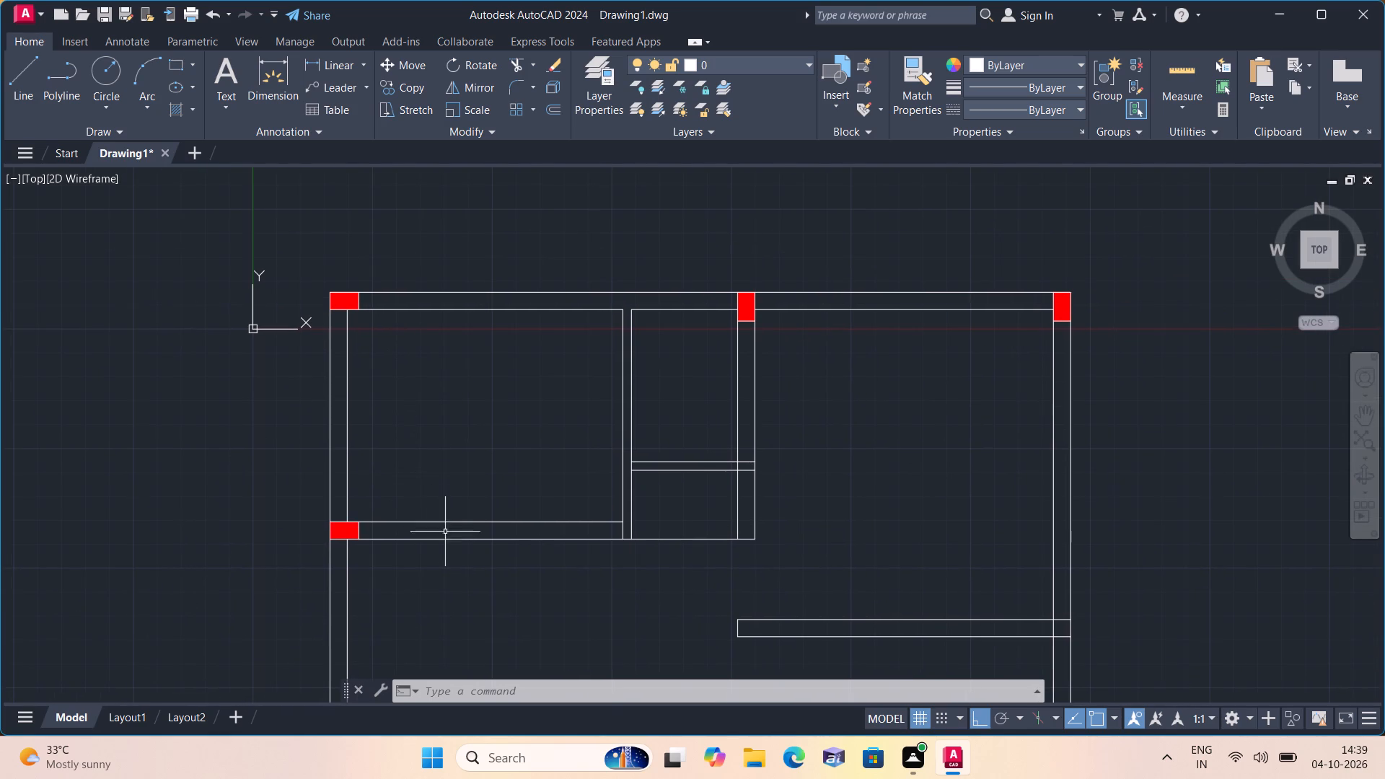
{"action": "middle_click_drag", "start_coordinate": [451, 546], "coordinate": [427, 475]}
{"action": "scroll", "coordinate": [452, 518], "scroll_direction": "down", "scroll_amount": 1}
{"action": "middle_click_drag", "start_coordinate": [451, 518], "coordinate": [414, 385]}
{"action": "scroll", "coordinate": [417, 397], "scroll_direction": "down", "scroll_amount": 1}
{"action": "scroll", "coordinate": [384, 529], "scroll_direction": "up", "scroll_amount": 2}
{"action": "middle_click_drag", "start_coordinate": [397, 543], "coordinate": [307, 360]}
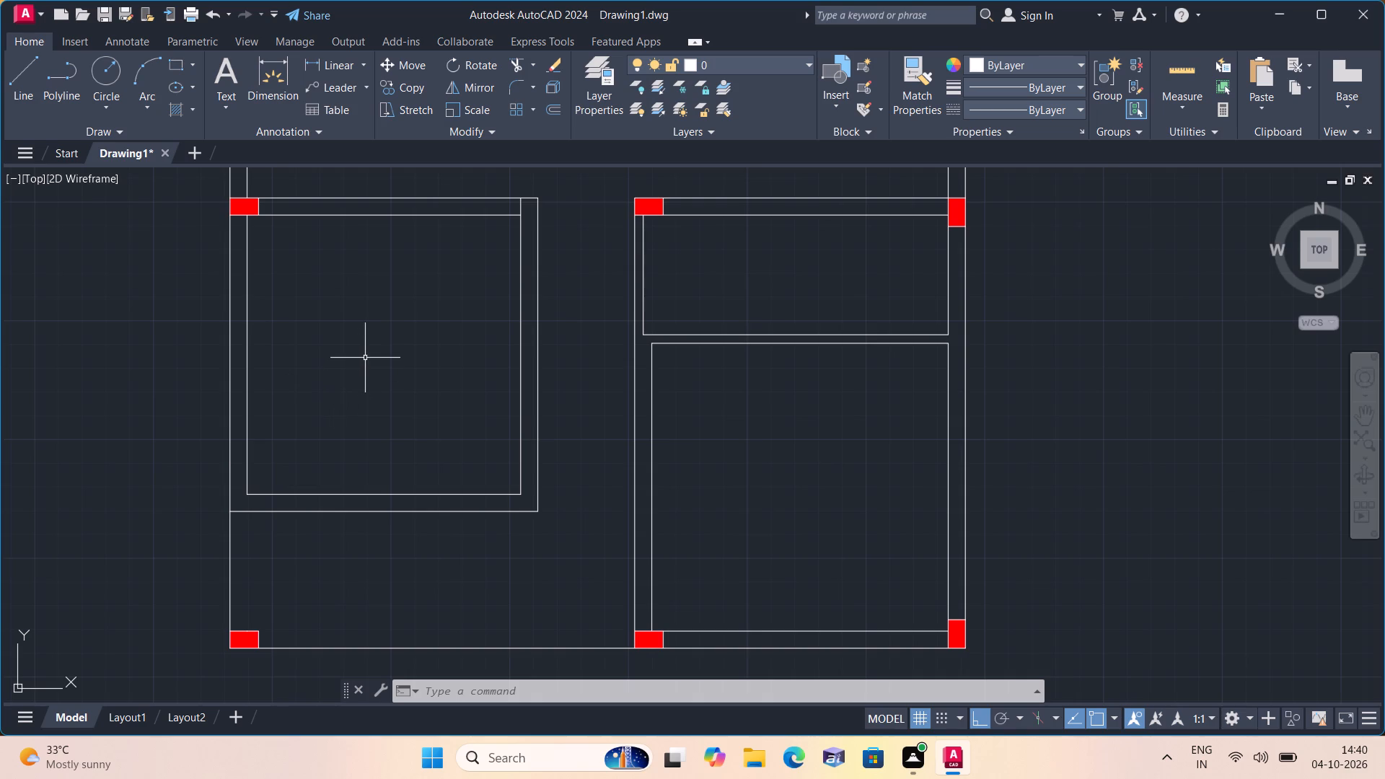
{"action": "middle_click_drag", "start_coordinate": [365, 358], "coordinate": [343, 431]}
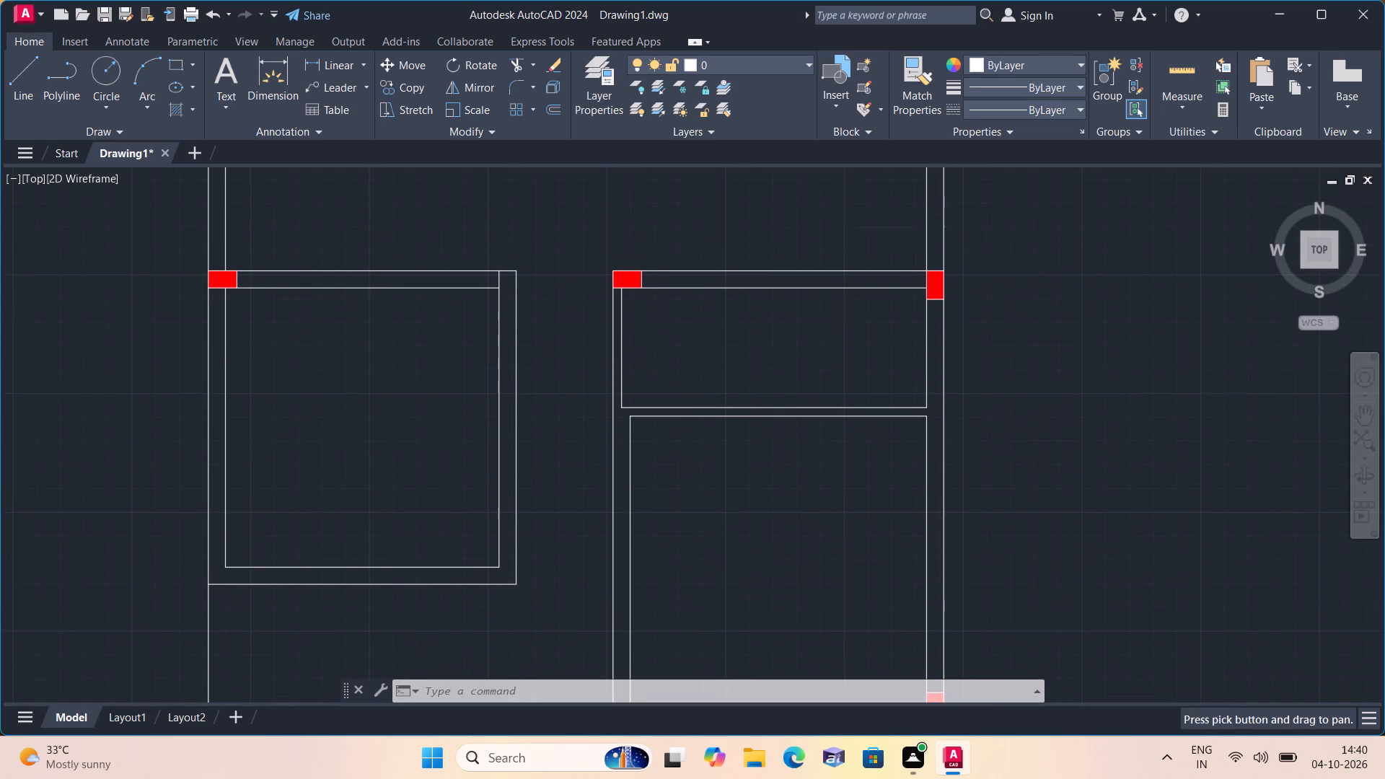
{"action": "scroll", "coordinate": [343, 431], "scroll_direction": "down", "scroll_amount": 1}
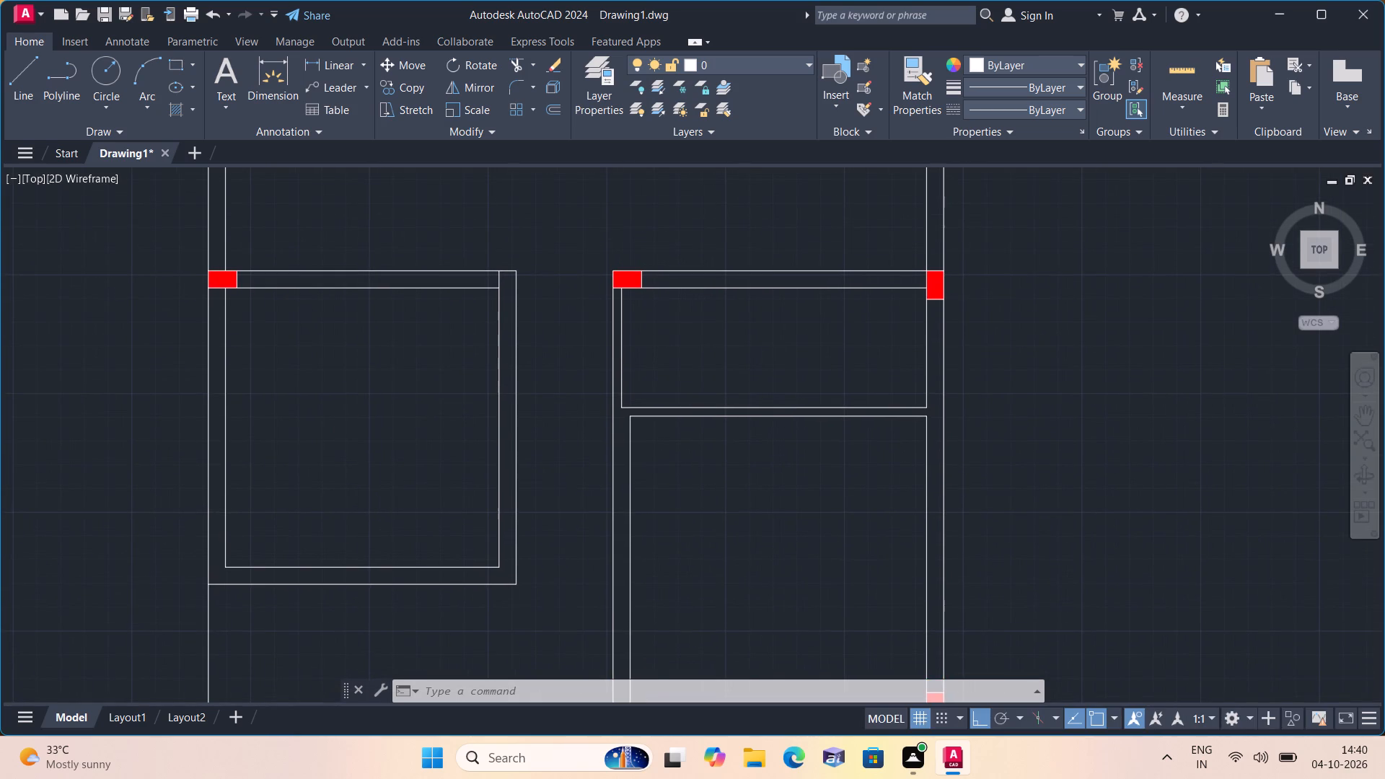
{"action": "middle_click_drag", "start_coordinate": [343, 431], "coordinate": [400, 545]}
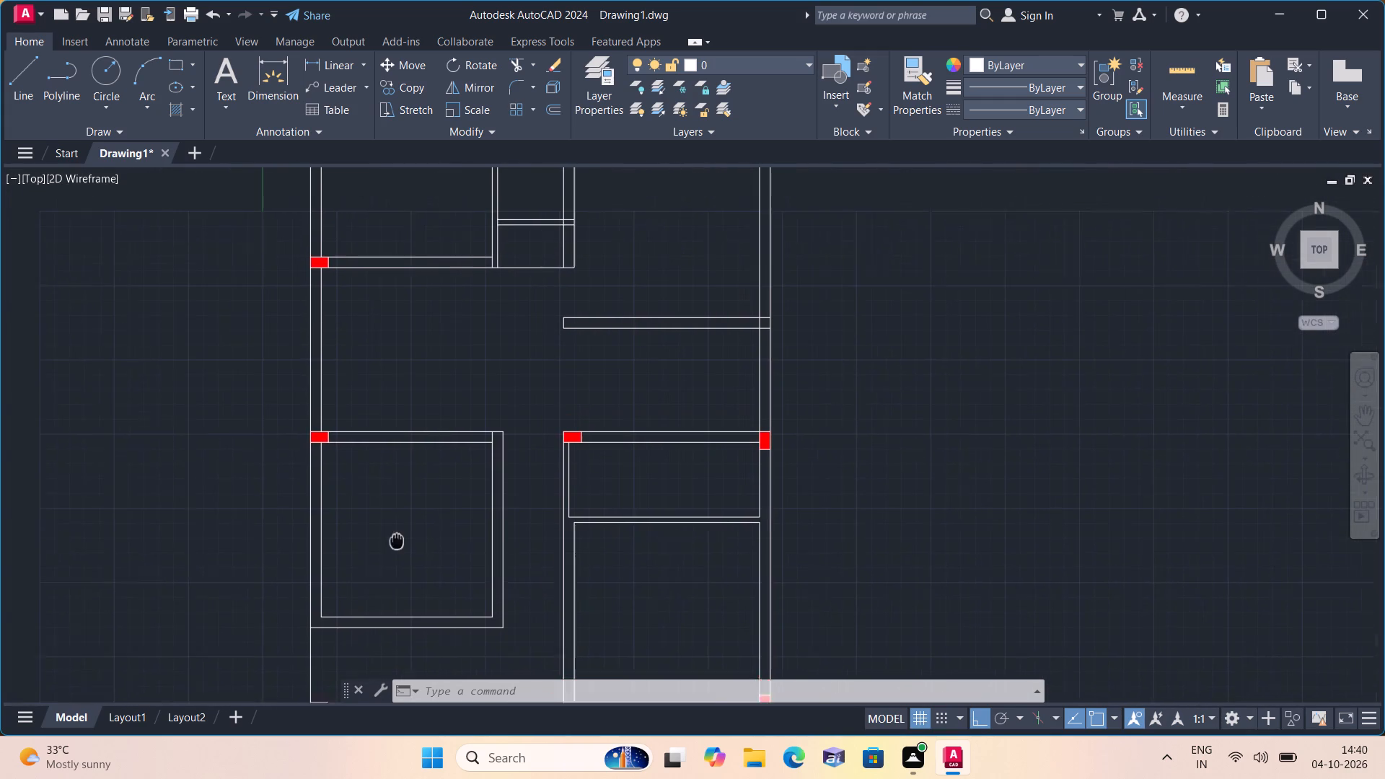
{"action": "scroll", "coordinate": [402, 547], "scroll_direction": "down", "scroll_amount": 1}
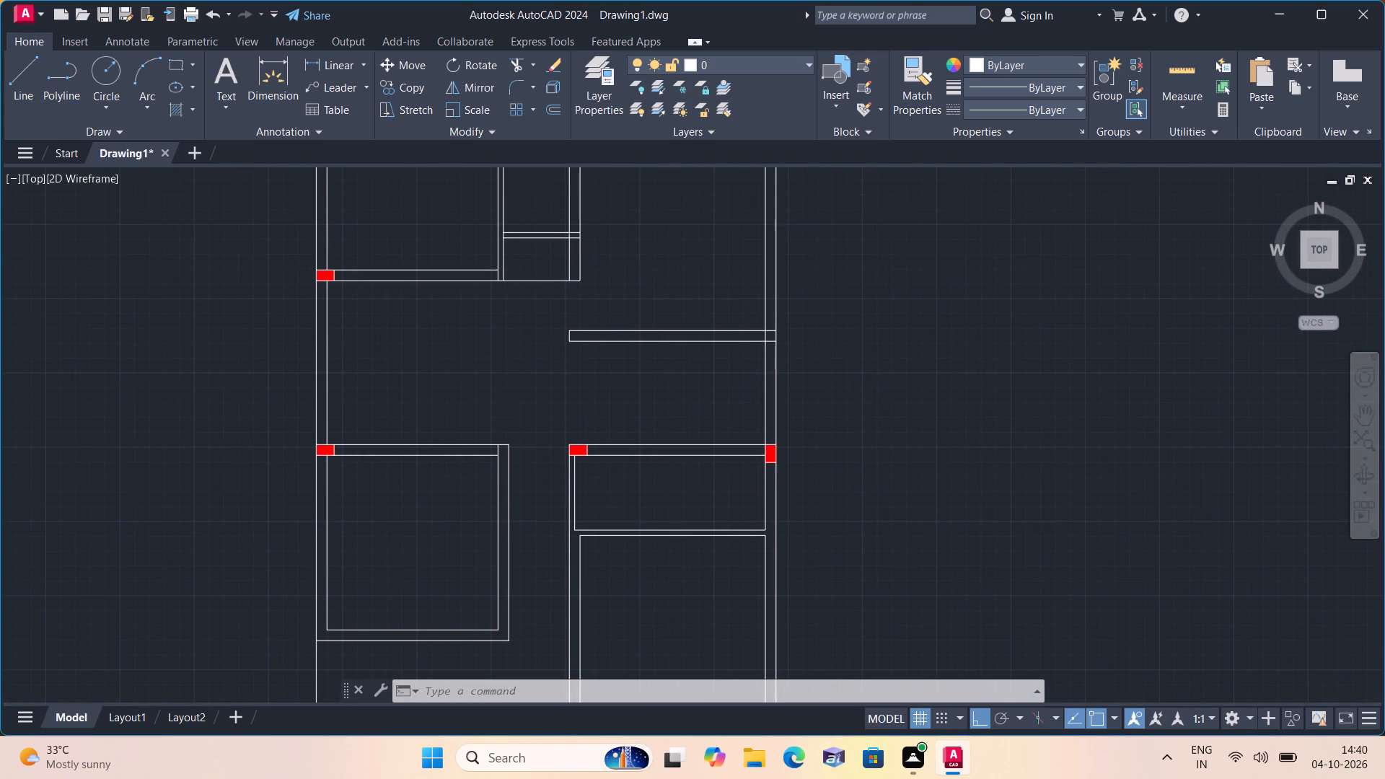
{"action": "scroll", "coordinate": [402, 547], "scroll_direction": "up", "scroll_amount": 1}
{"action": "middle_click_drag", "start_coordinate": [395, 545], "coordinate": [421, 410]}
{"action": "scroll", "coordinate": [402, 477], "scroll_direction": "down", "scroll_amount": 1}
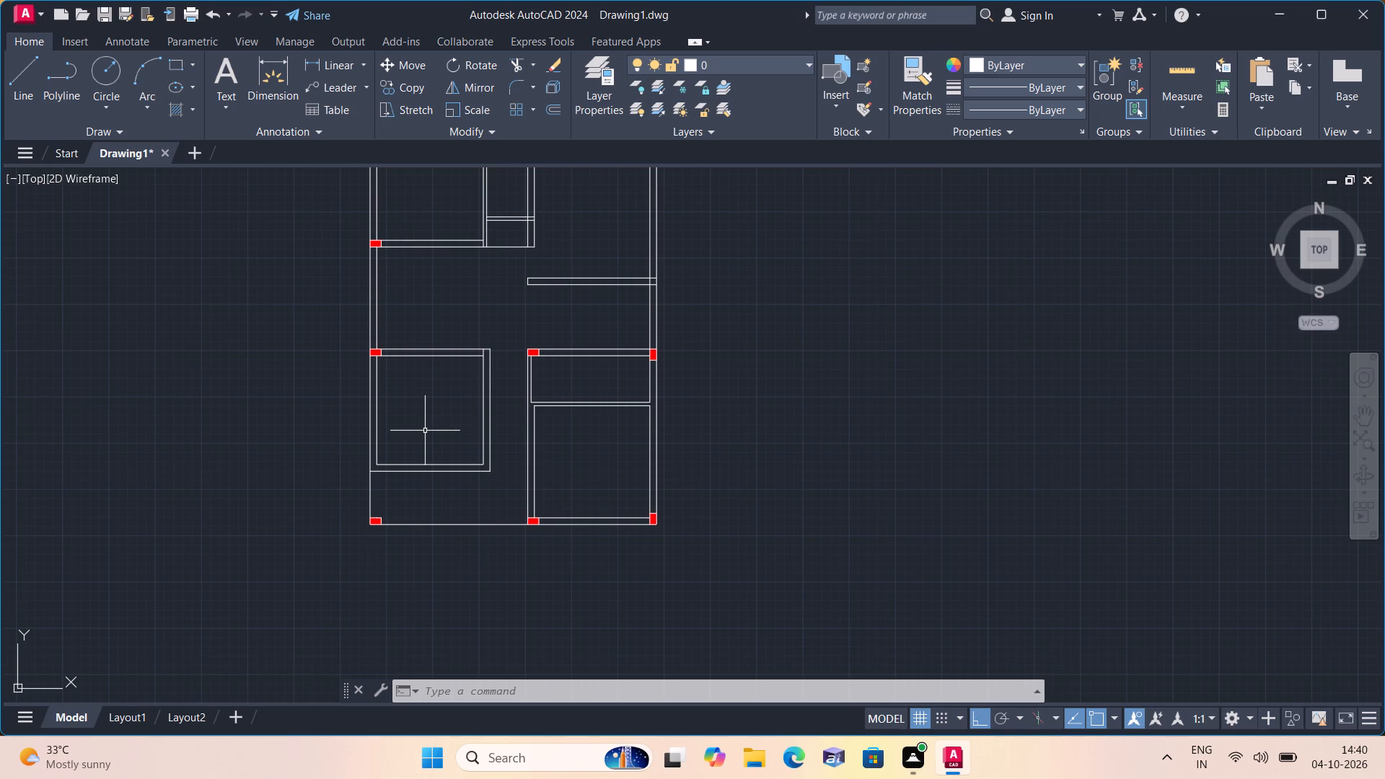
Draw a stepped line in the top-left room, from the top wall's inner line down, left, and down to the room's bottom wall.
{"action": "middle_click_drag", "start_coordinate": [421, 427], "coordinate": [563, 659]}
{"action": "key", "text": "l"}
{"action": "key", "text": "space"}
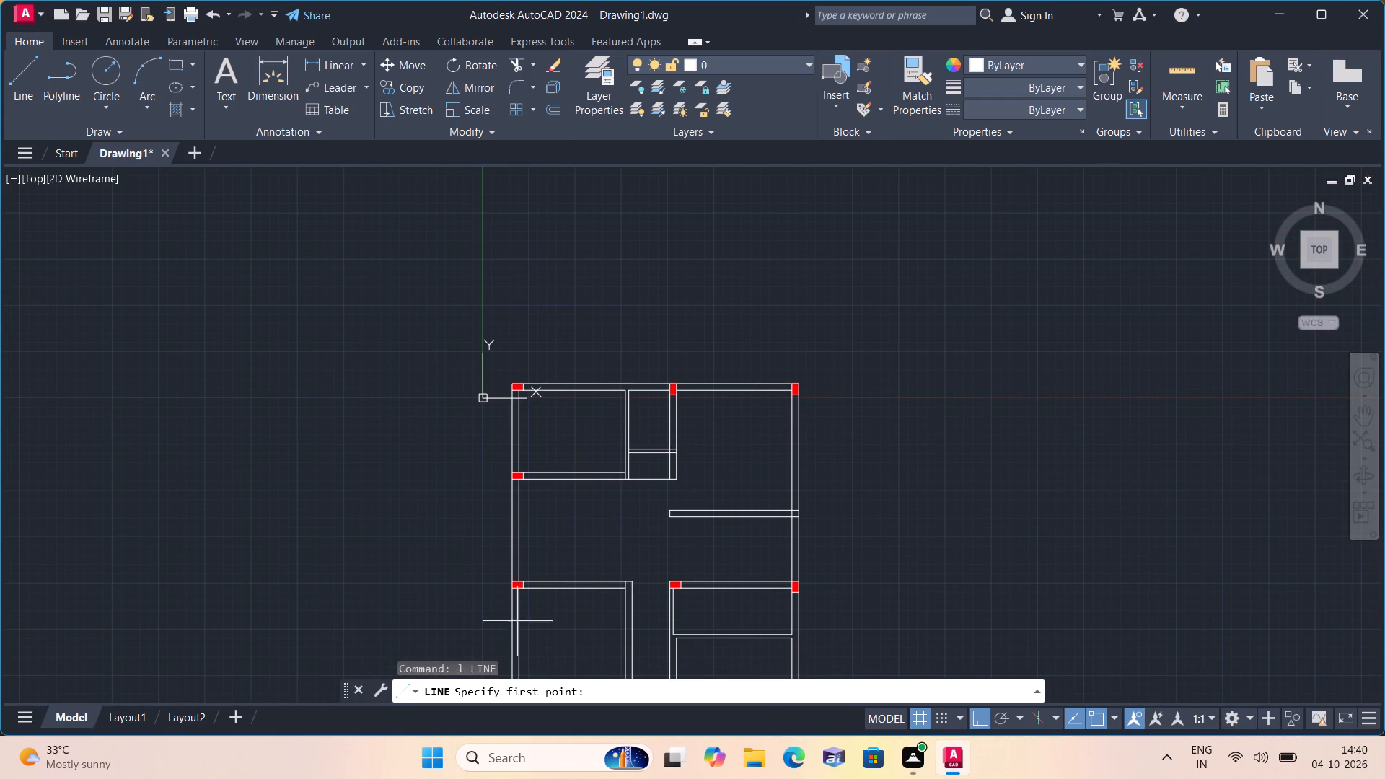
{"action": "scroll", "coordinate": [595, 571], "scroll_direction": "up", "scroll_amount": 2}
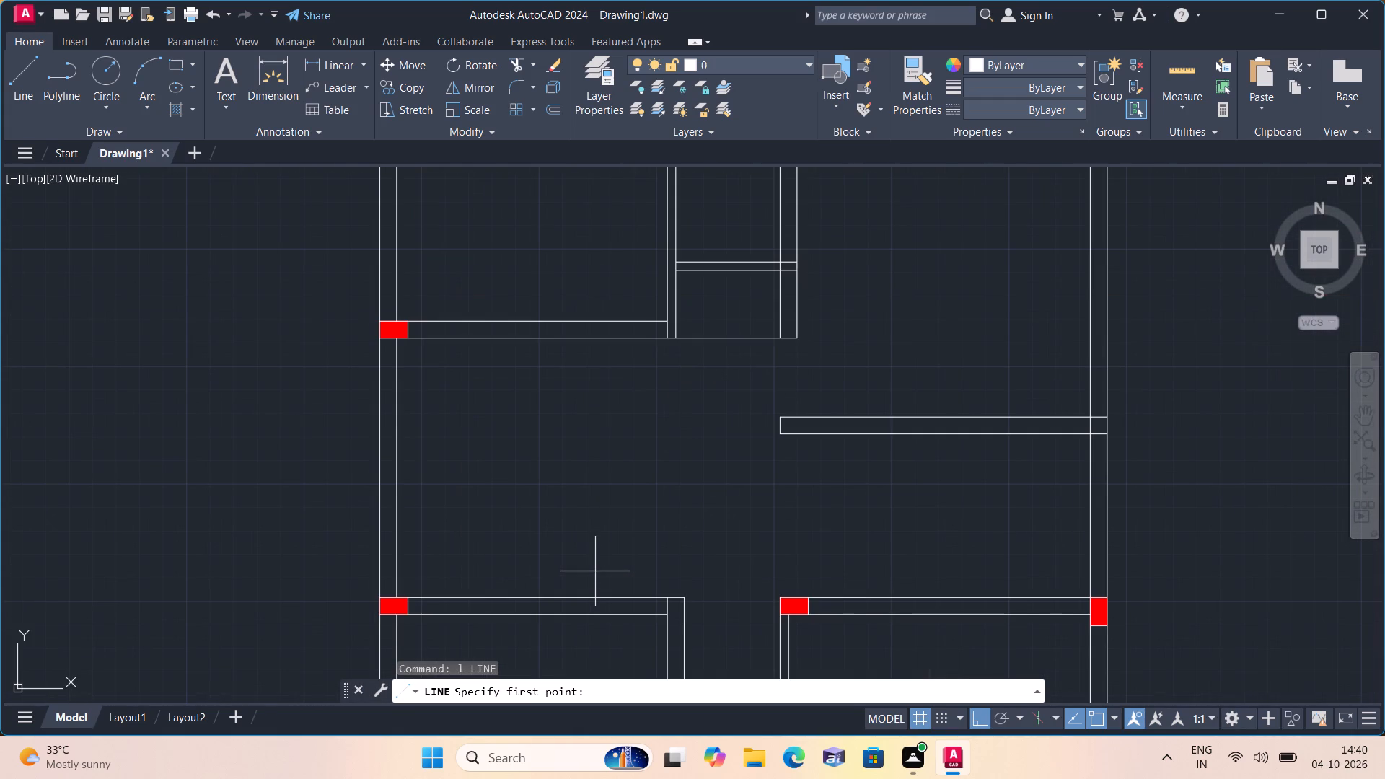
{"action": "middle_click_drag", "start_coordinate": [597, 510], "coordinate": [789, 764]}
{"action": "scroll", "coordinate": [790, 761], "scroll_direction": "down", "scroll_amount": 1}
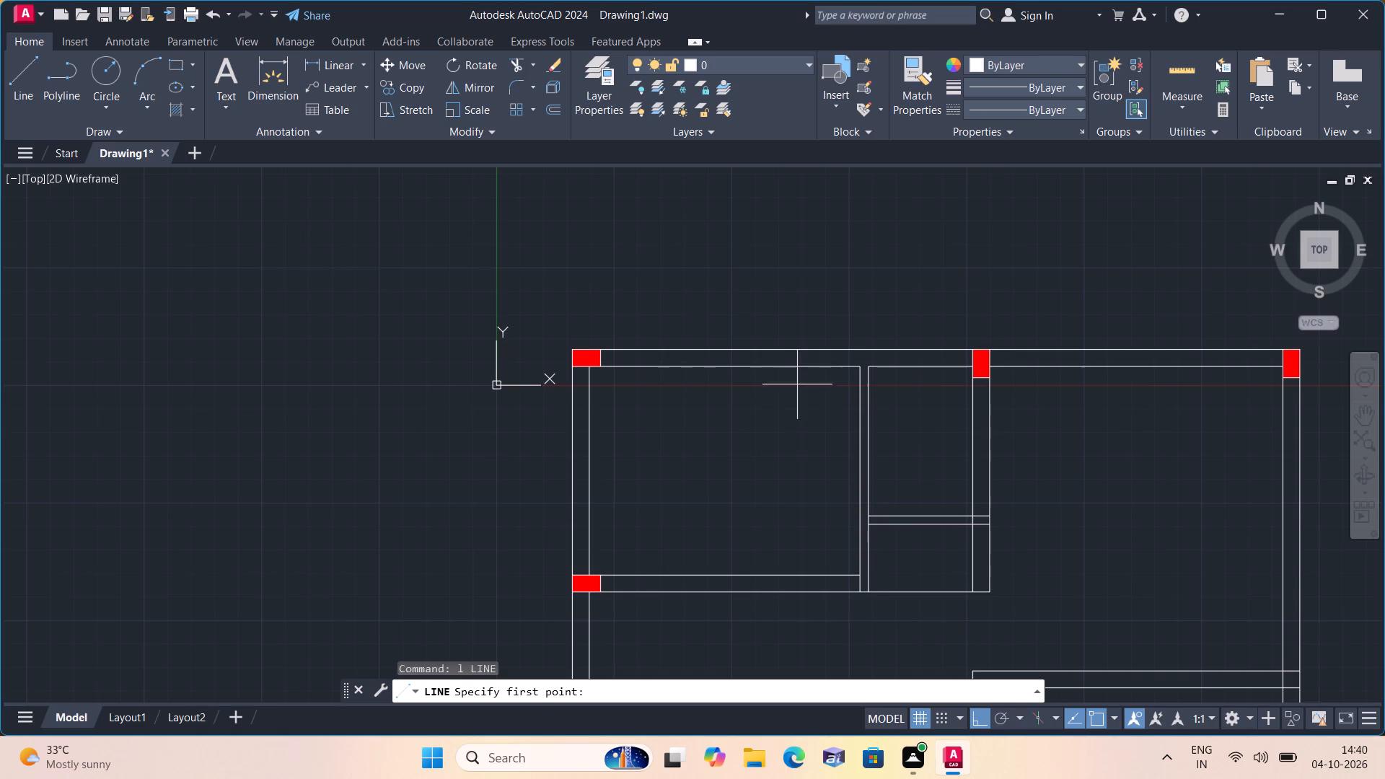
{"action": "left_click", "coordinate": [801, 367]}
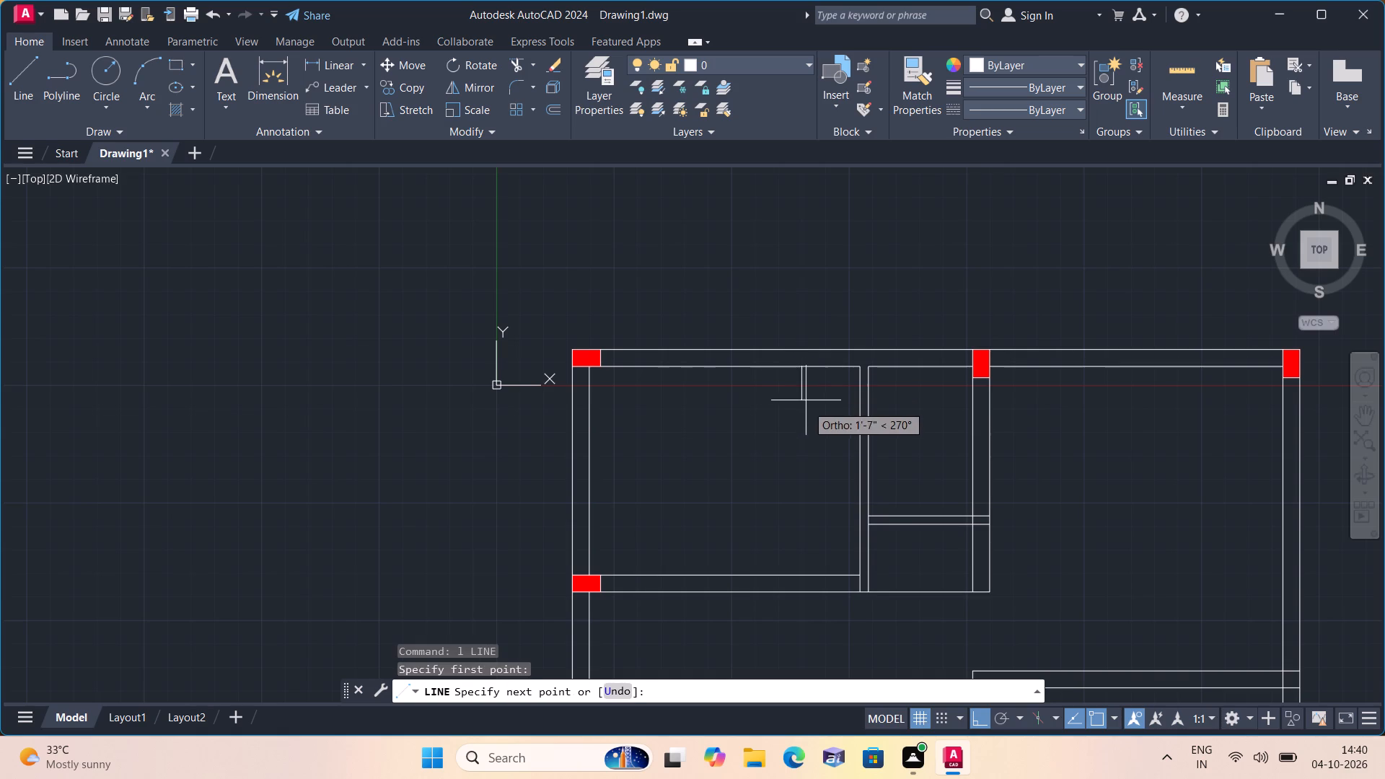
{"action": "left_click", "coordinate": [808, 425]}
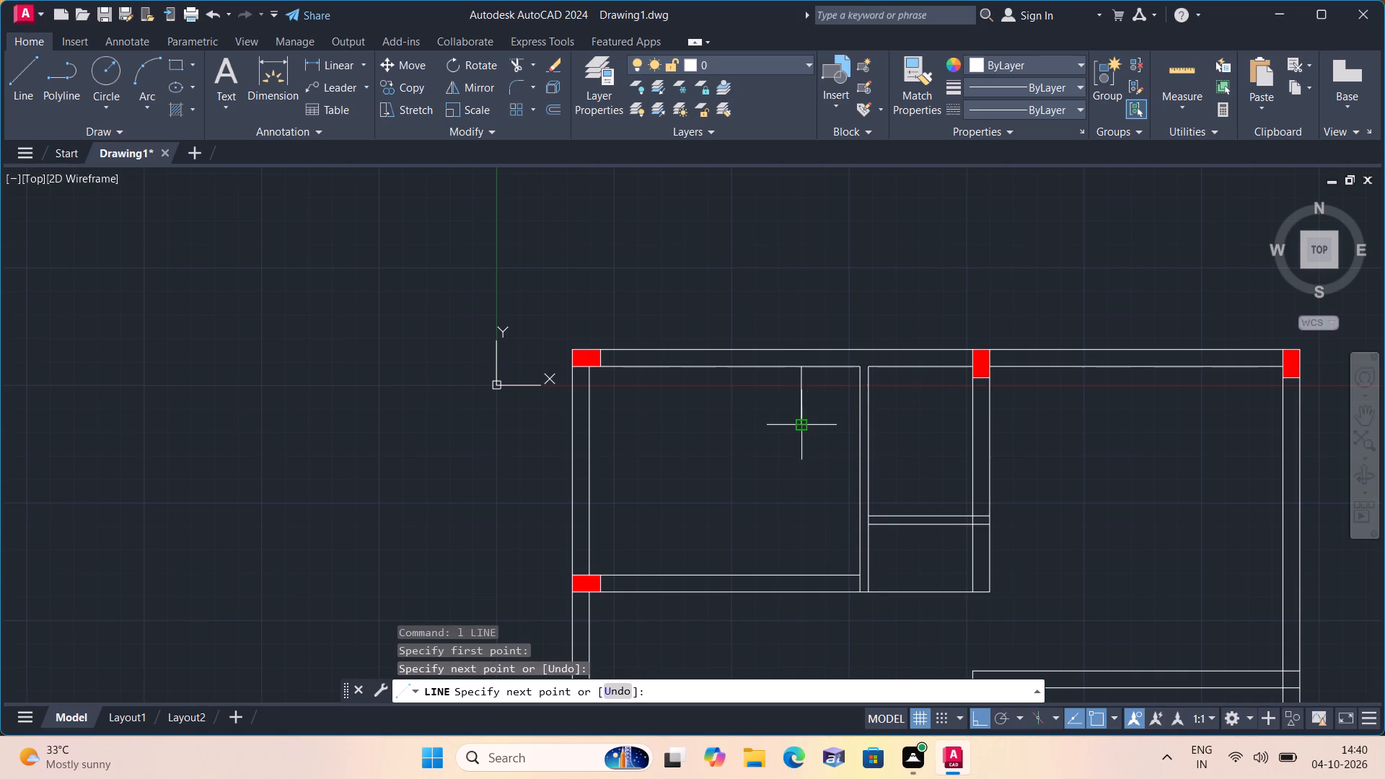
{"action": "left_click_drag", "start_coordinate": [646, 418], "coordinate": [646, 425]}
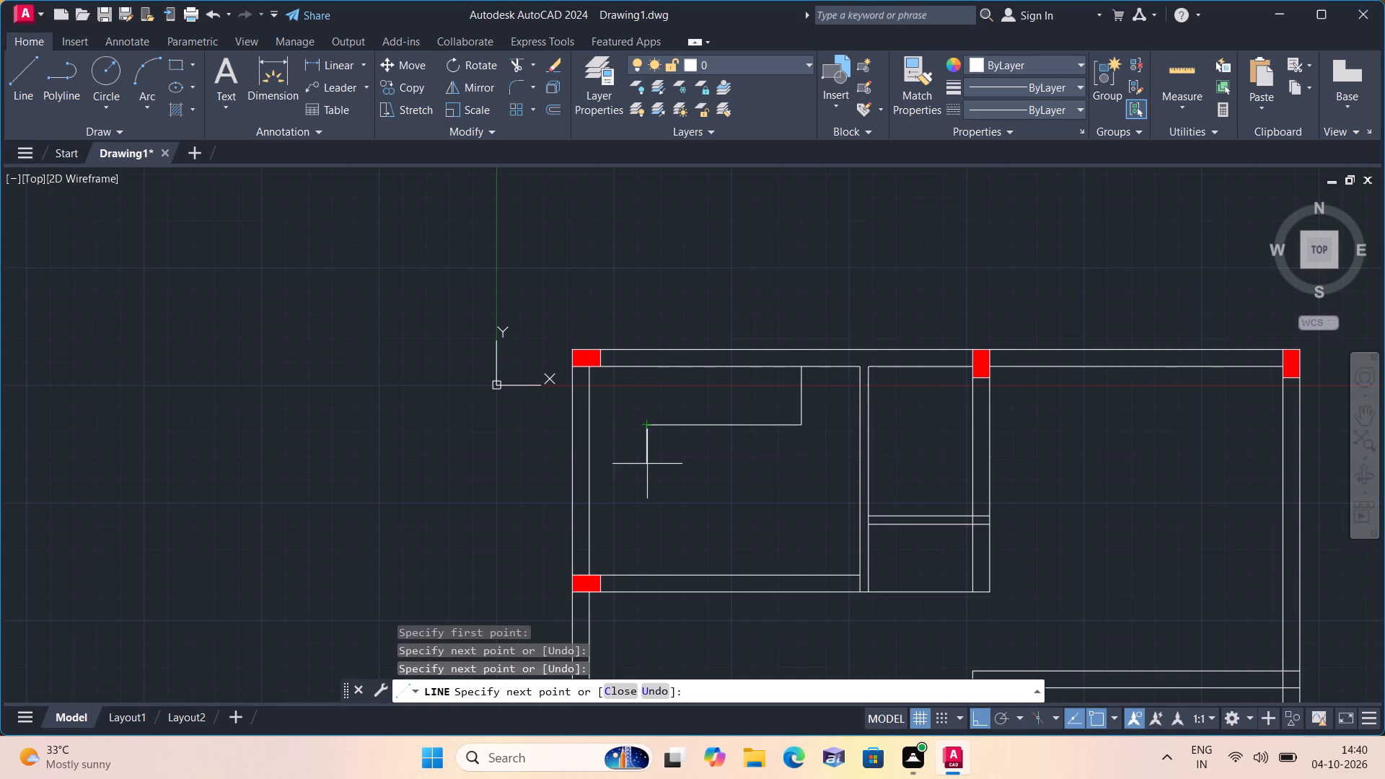
{"action": "left_click", "coordinate": [641, 576]}
{"action": "key", "text": "space"}
Create a new layer and set its colour to index 222.
{"action": "scroll", "coordinate": [638, 576], "scroll_direction": "down", "scroll_amount": 1}
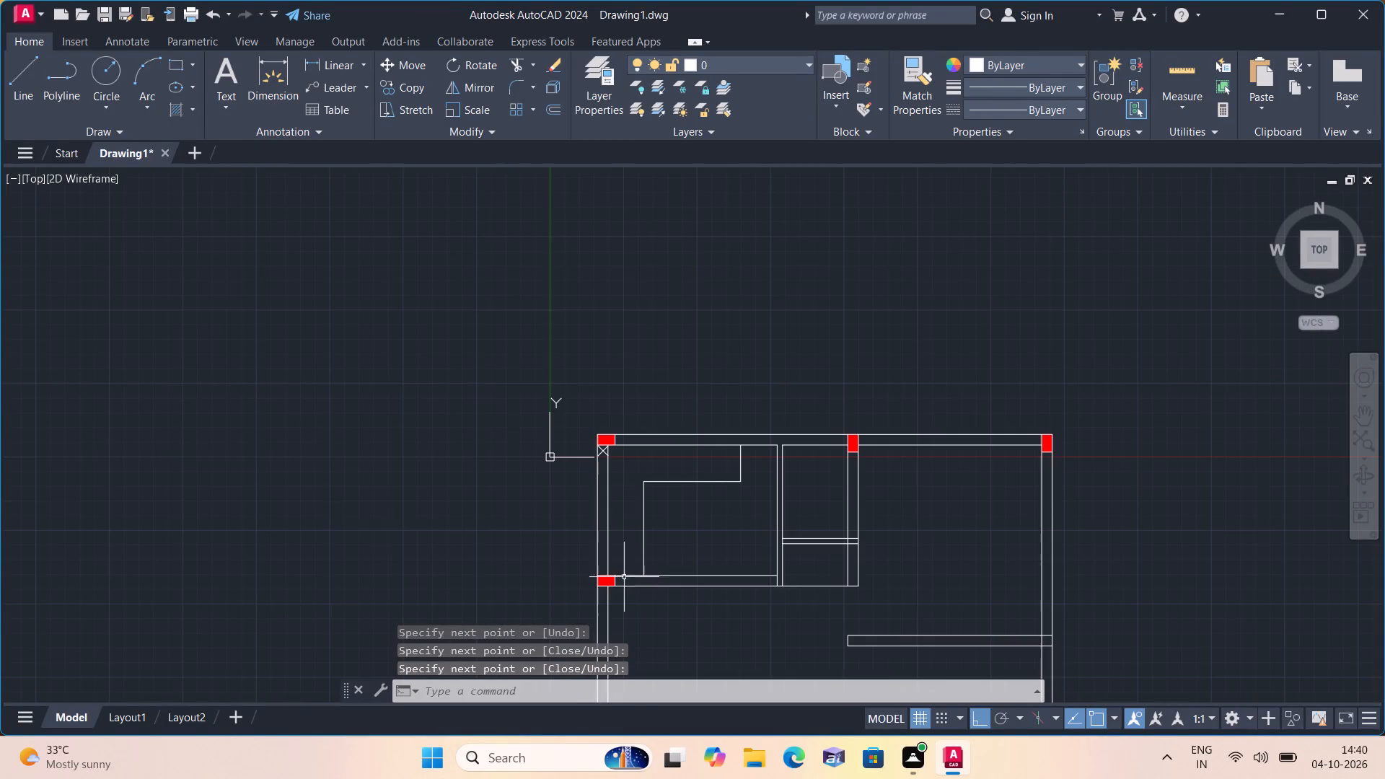
{"action": "left_click", "coordinate": [609, 96]}
{"action": "right_click", "coordinate": [497, 230]}
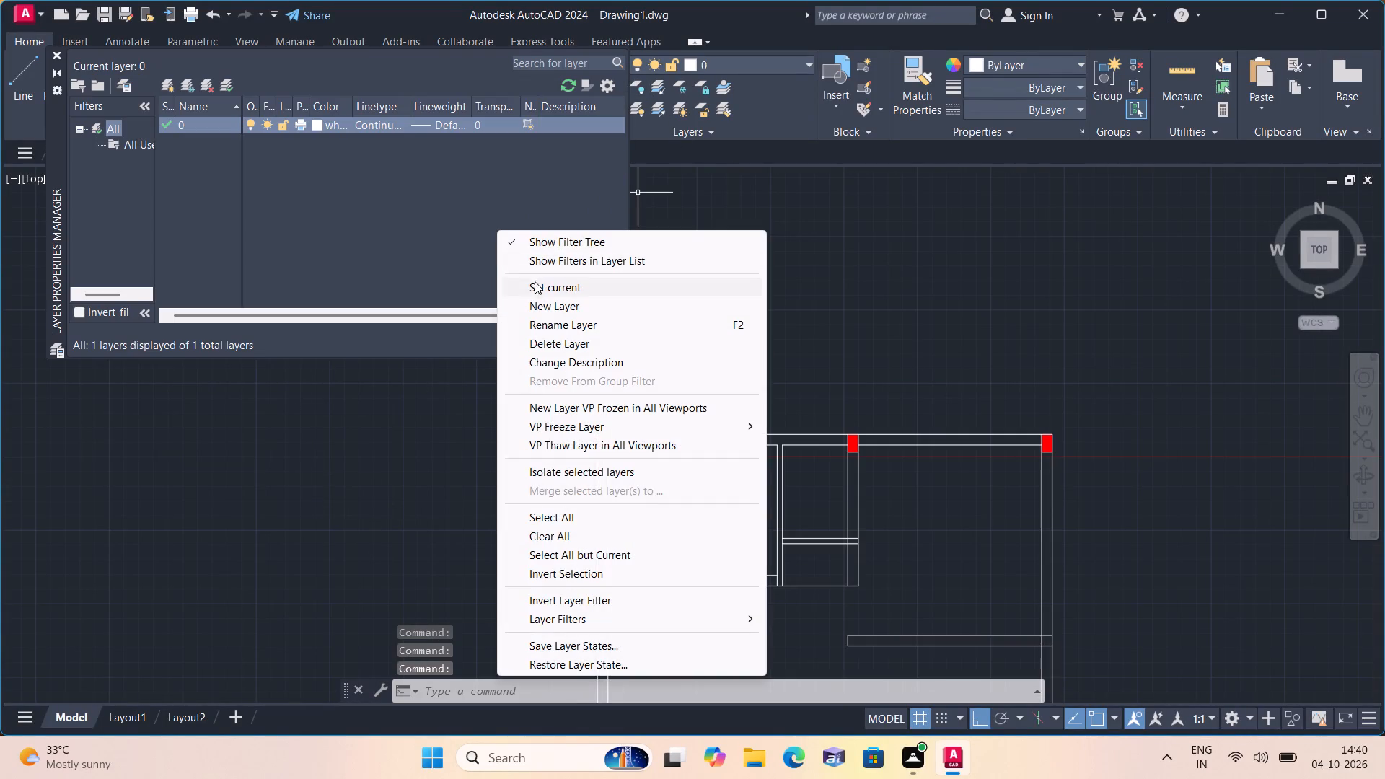
{"action": "left_click", "coordinate": [542, 302]}
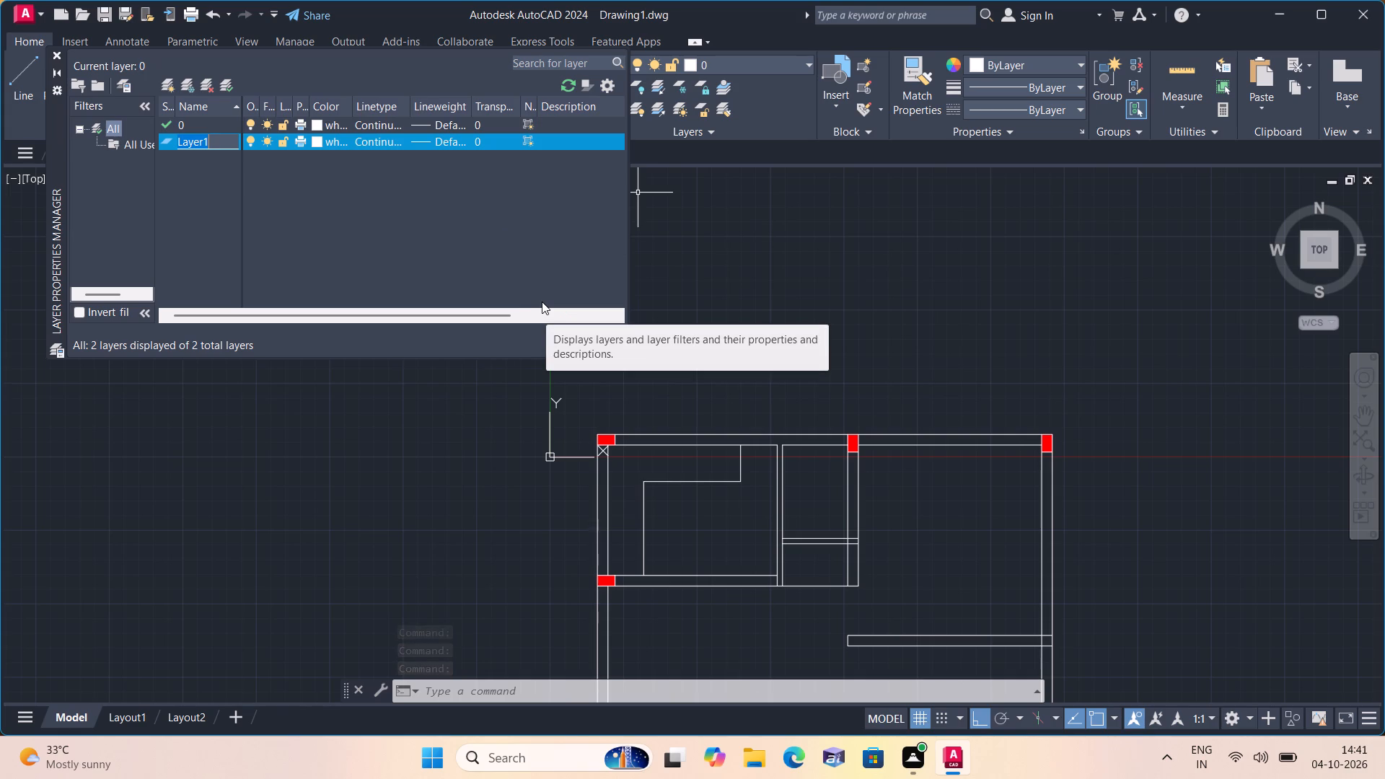
{"action": "left_click", "coordinate": [317, 144]}
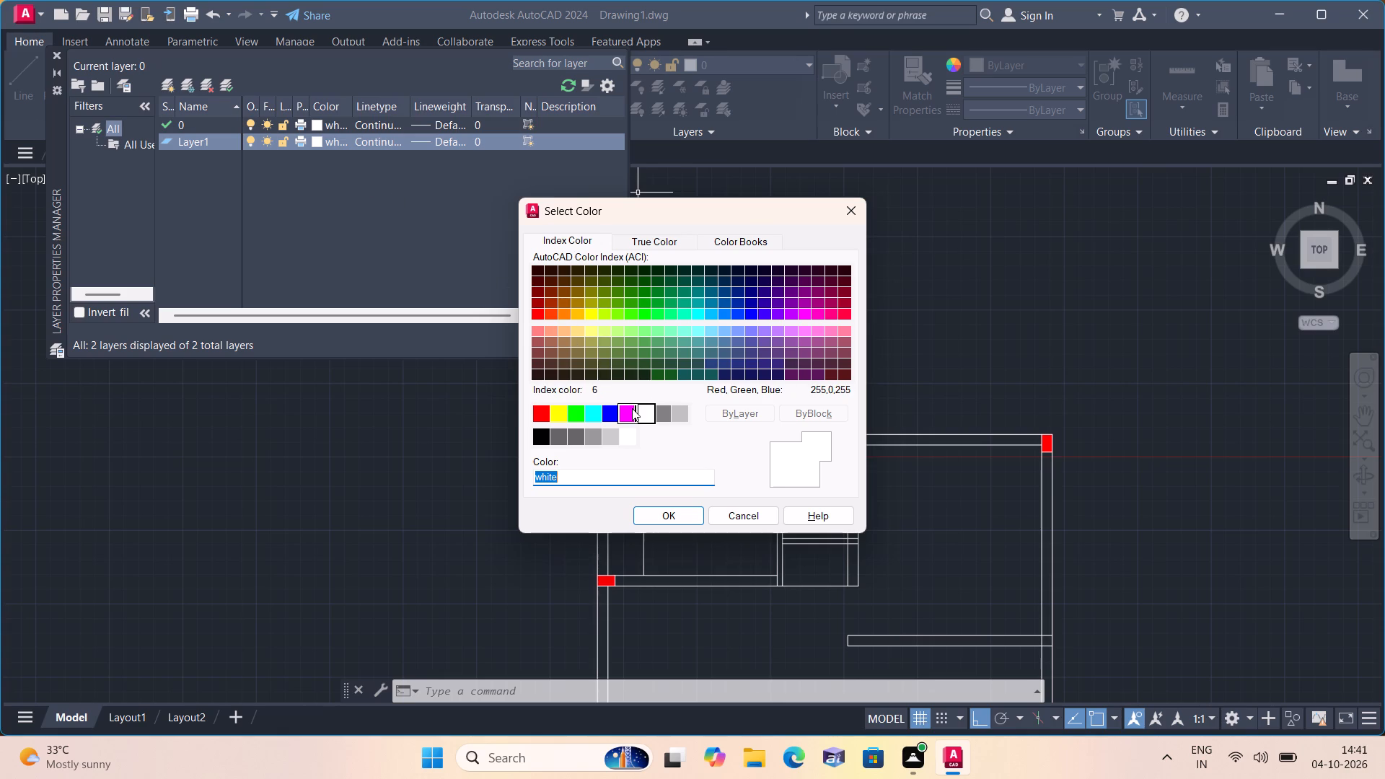
{"action": "left_click", "coordinate": [822, 311]}
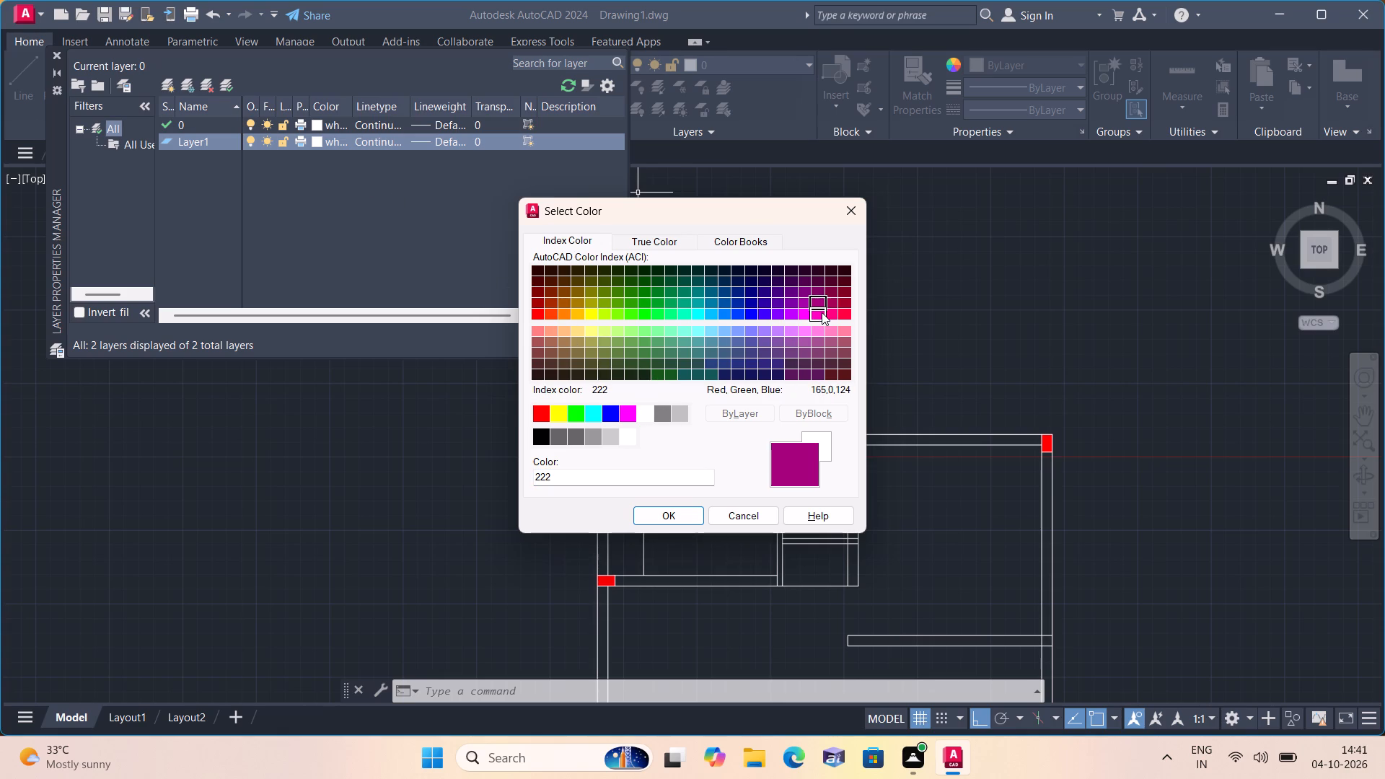
{"action": "left_click", "coordinate": [674, 510]}
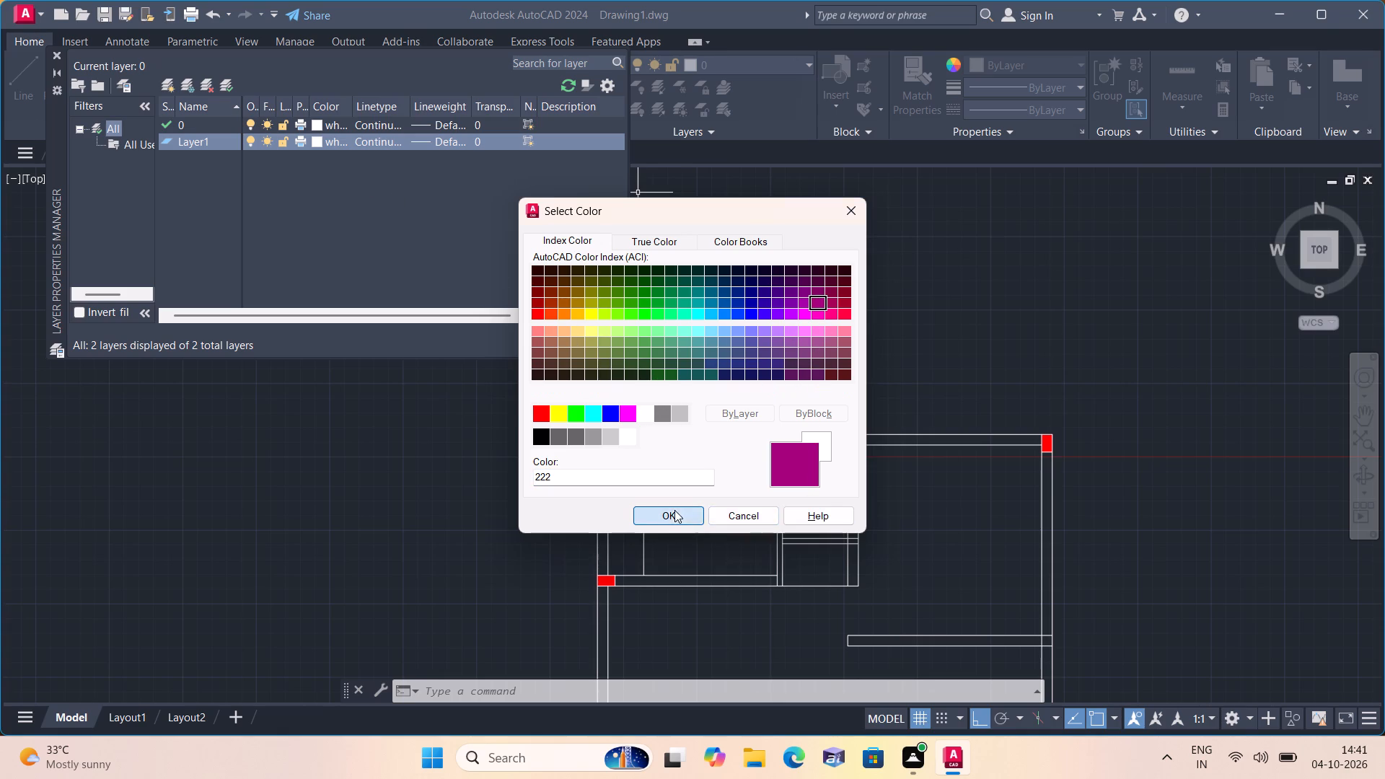
Create a second new layer and set its colour to index 40.
{"action": "right_click", "coordinate": [275, 201]}
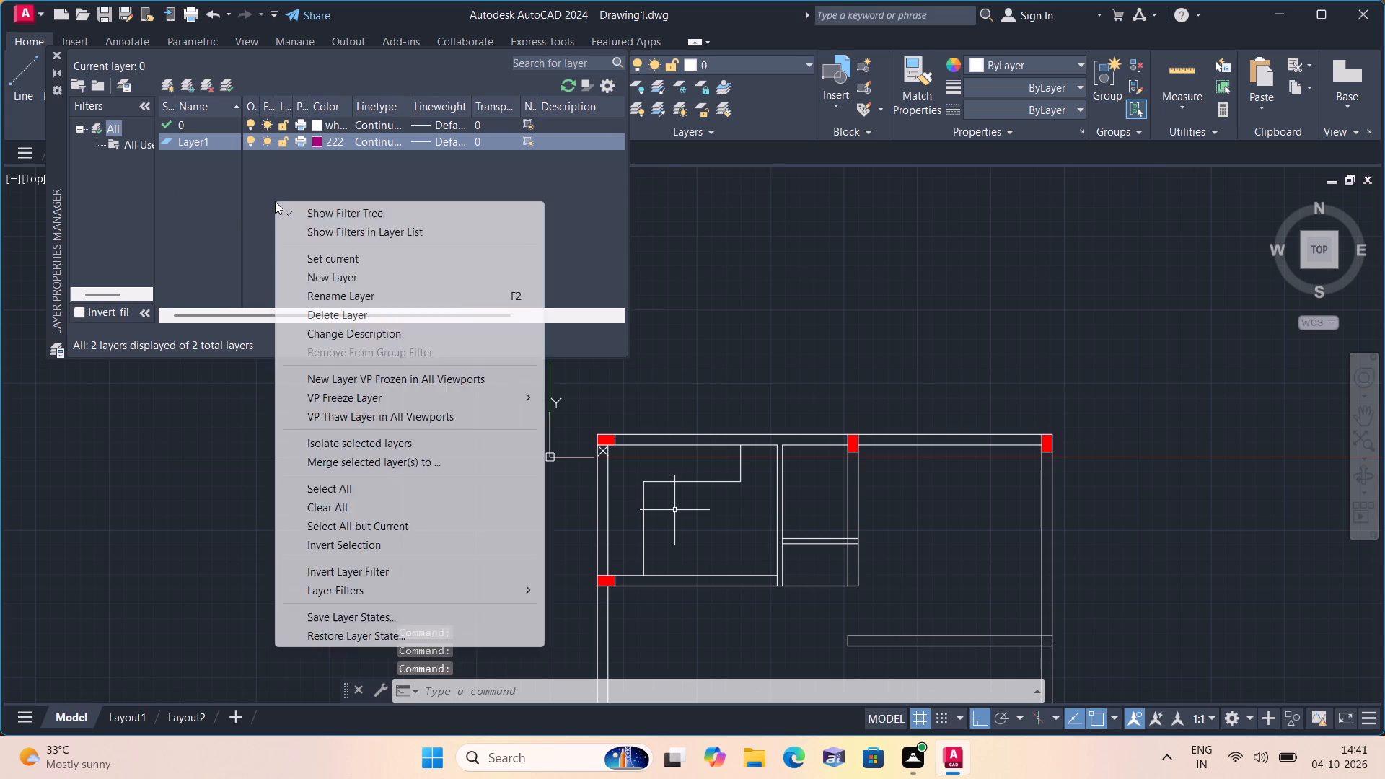
{"action": "left_click", "coordinate": [343, 276]}
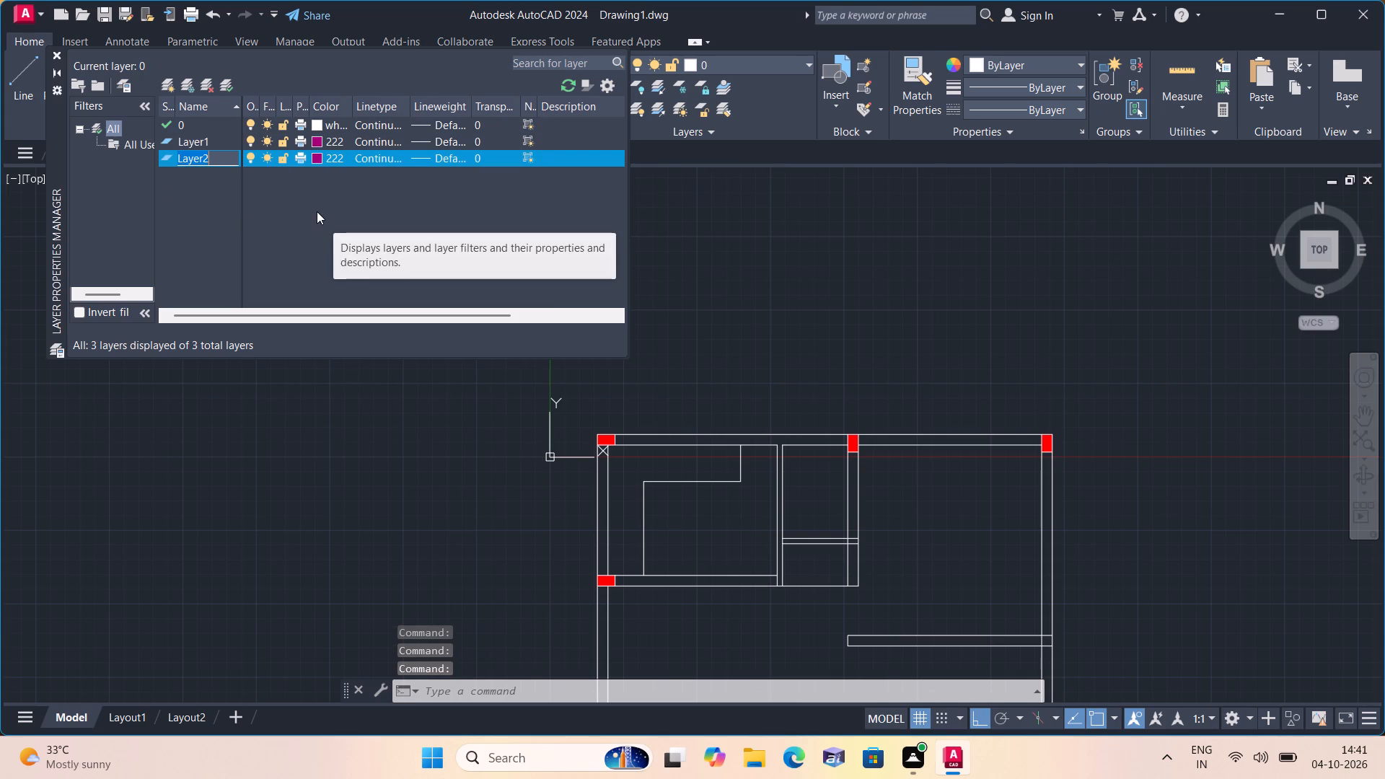
{"action": "left_click", "coordinate": [312, 158]}
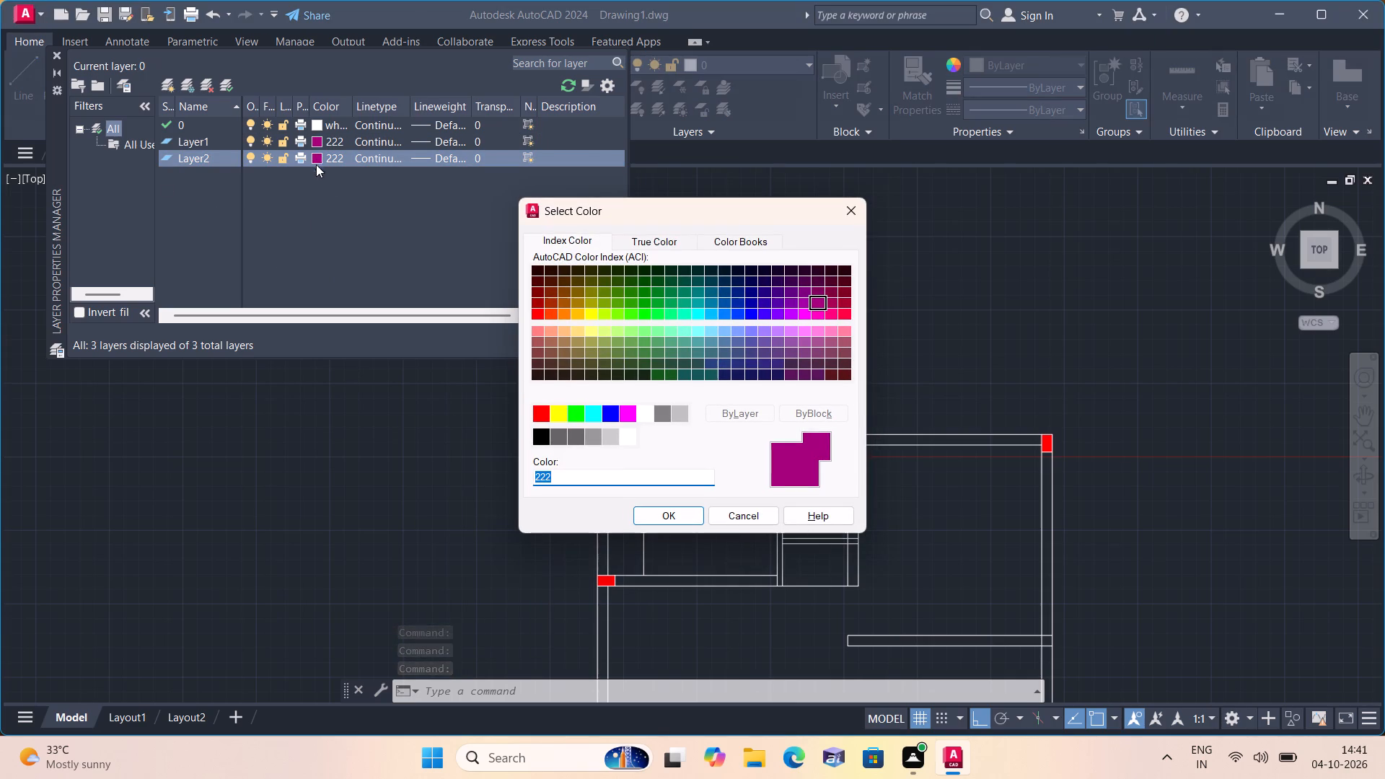
{"action": "left_click", "coordinate": [579, 312]}
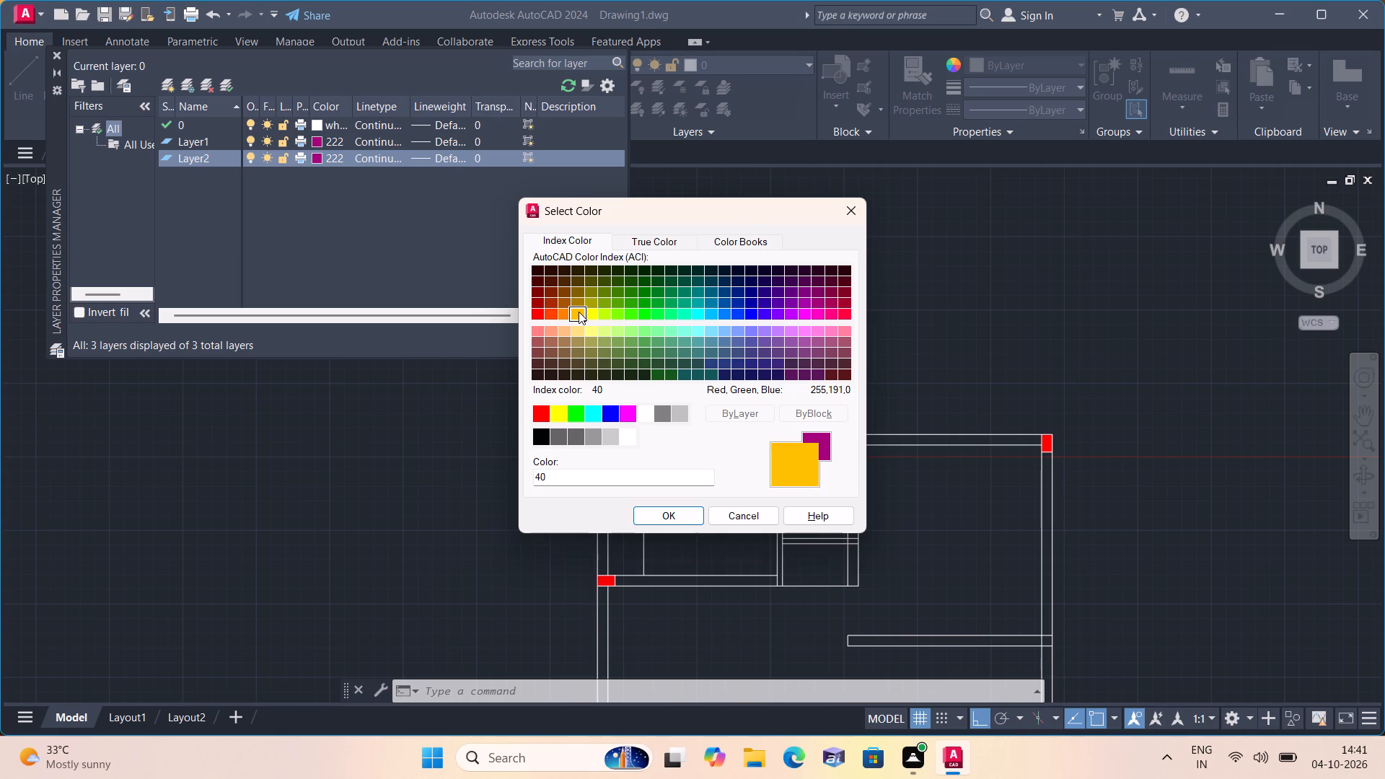
{"action": "left_click", "coordinate": [567, 312]}
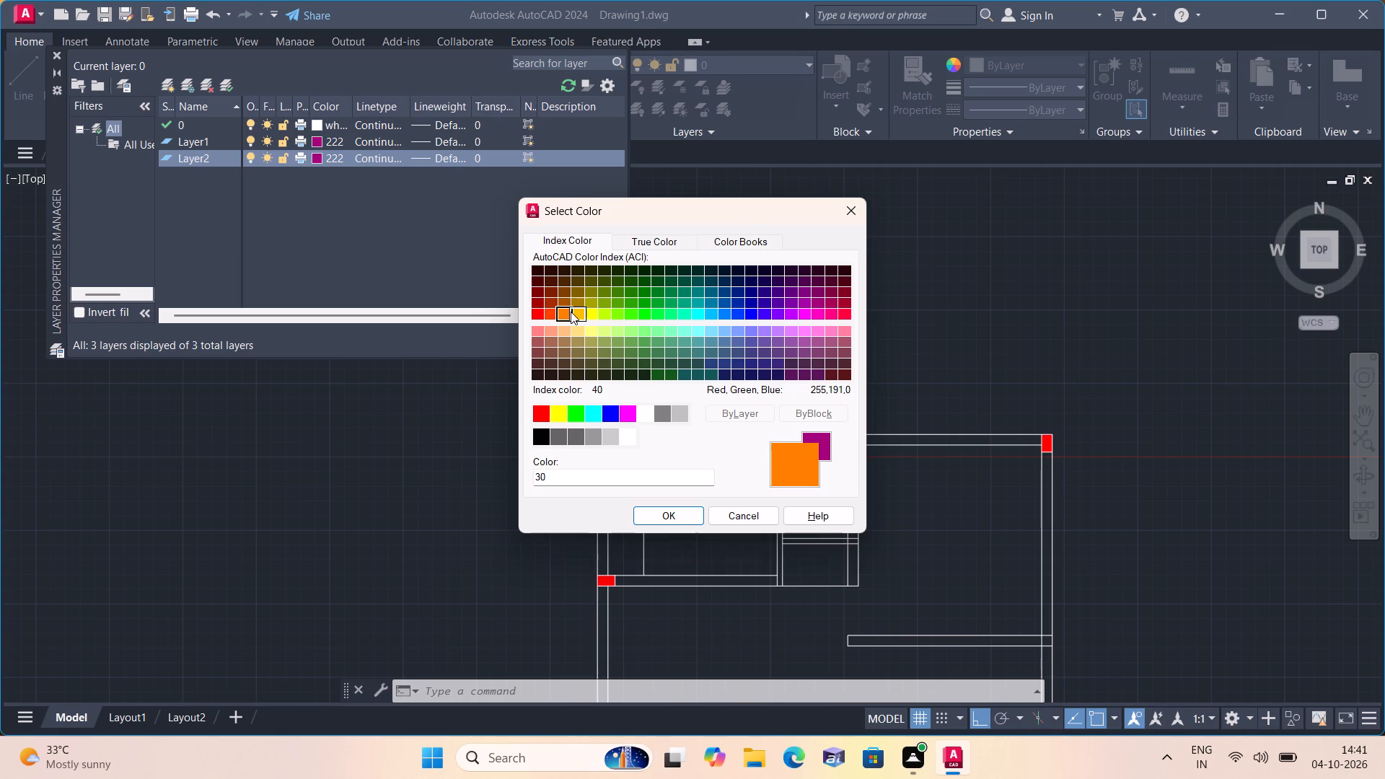
{"action": "left_click", "coordinate": [576, 301]}
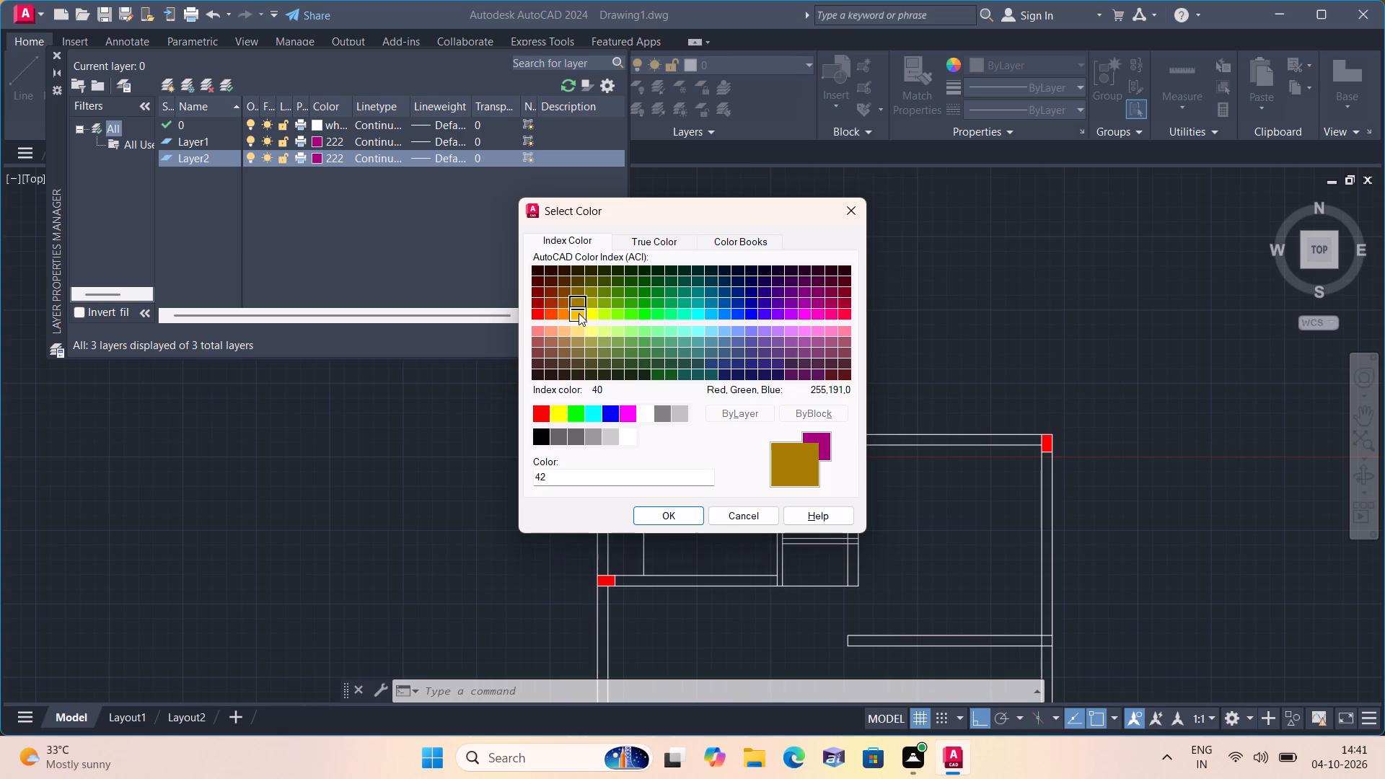
{"action": "left_click", "coordinate": [580, 317]}
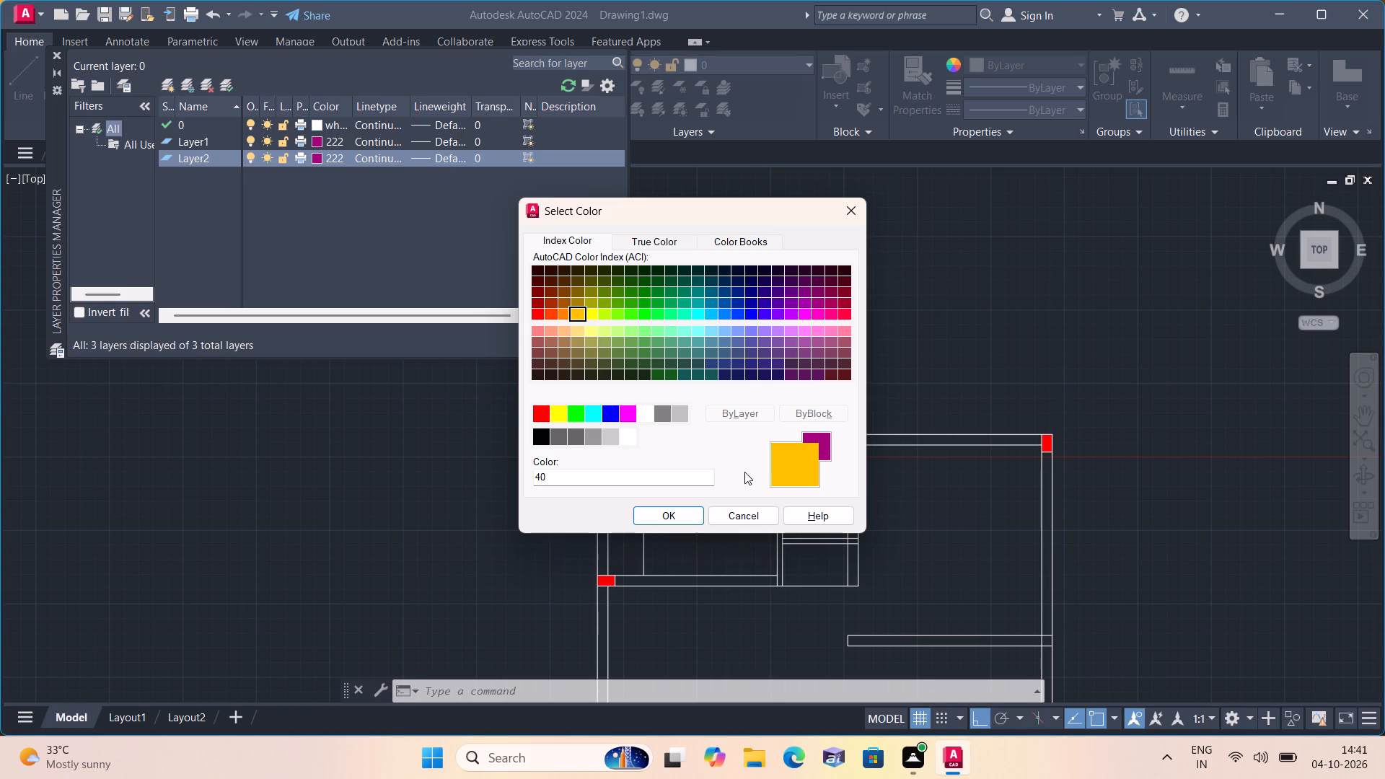
{"action": "left_click", "coordinate": [673, 512]}
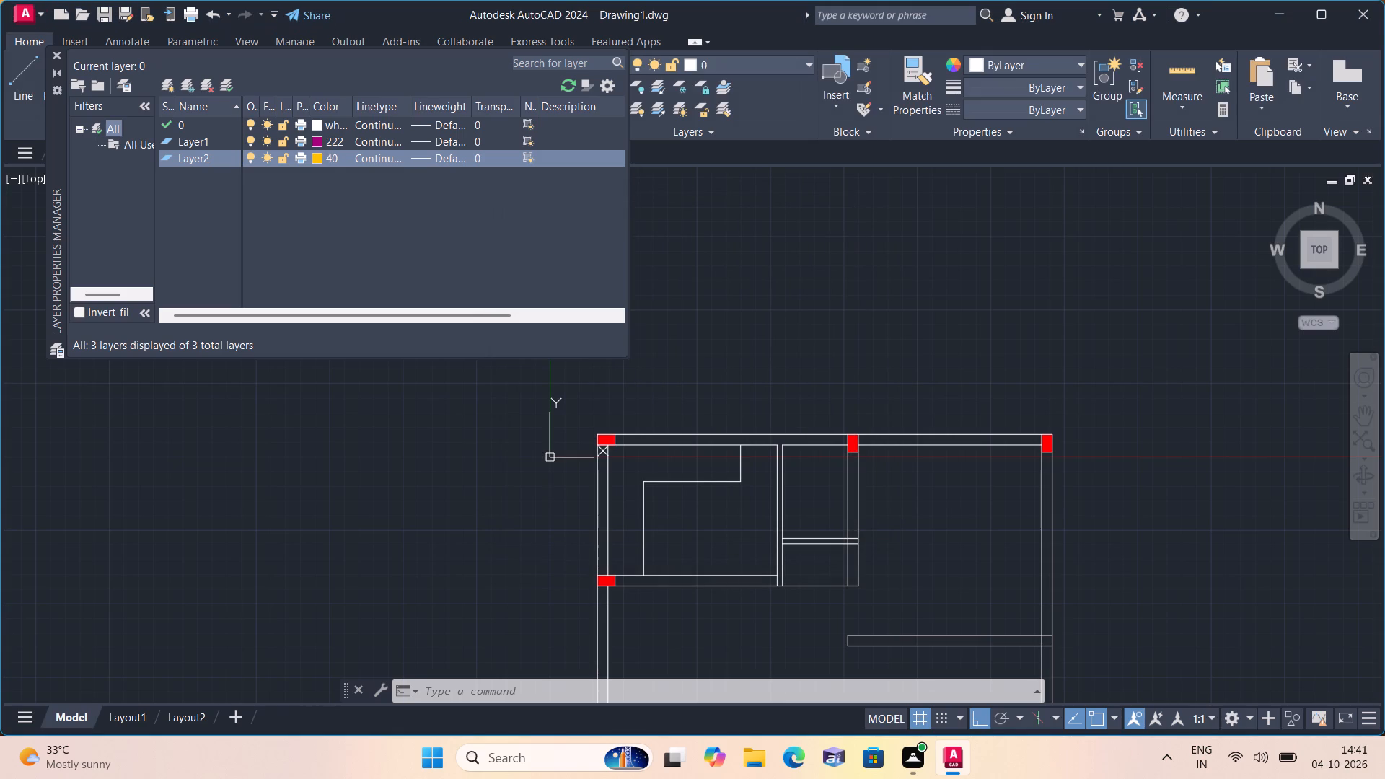
{"action": "left_click", "coordinate": [50, 50]}
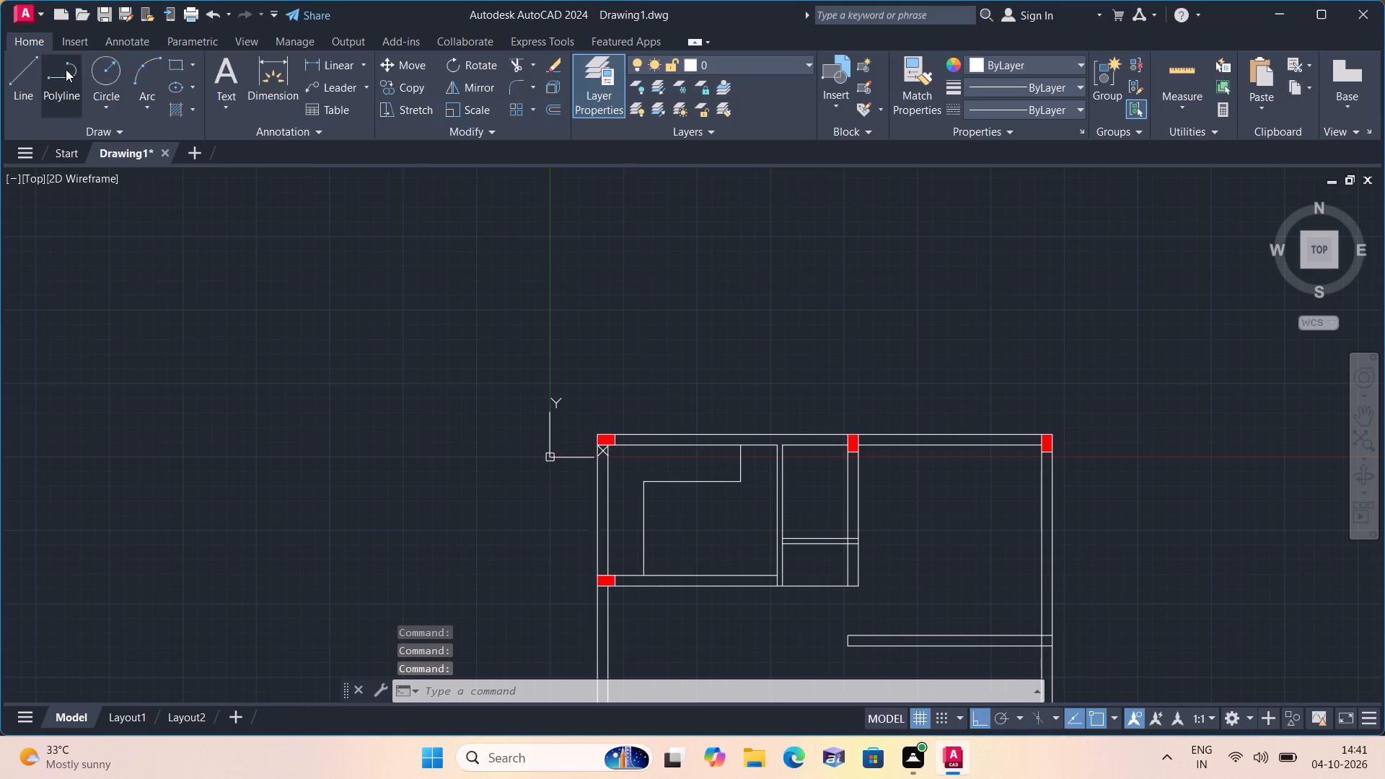
Make Layer1, the layer with colour 222, the current layer.
{"action": "middle_click_drag", "start_coordinate": [715, 217], "coordinate": [700, 211]}
{"action": "scroll", "coordinate": [701, 211], "scroll_direction": "down", "scroll_amount": 1}
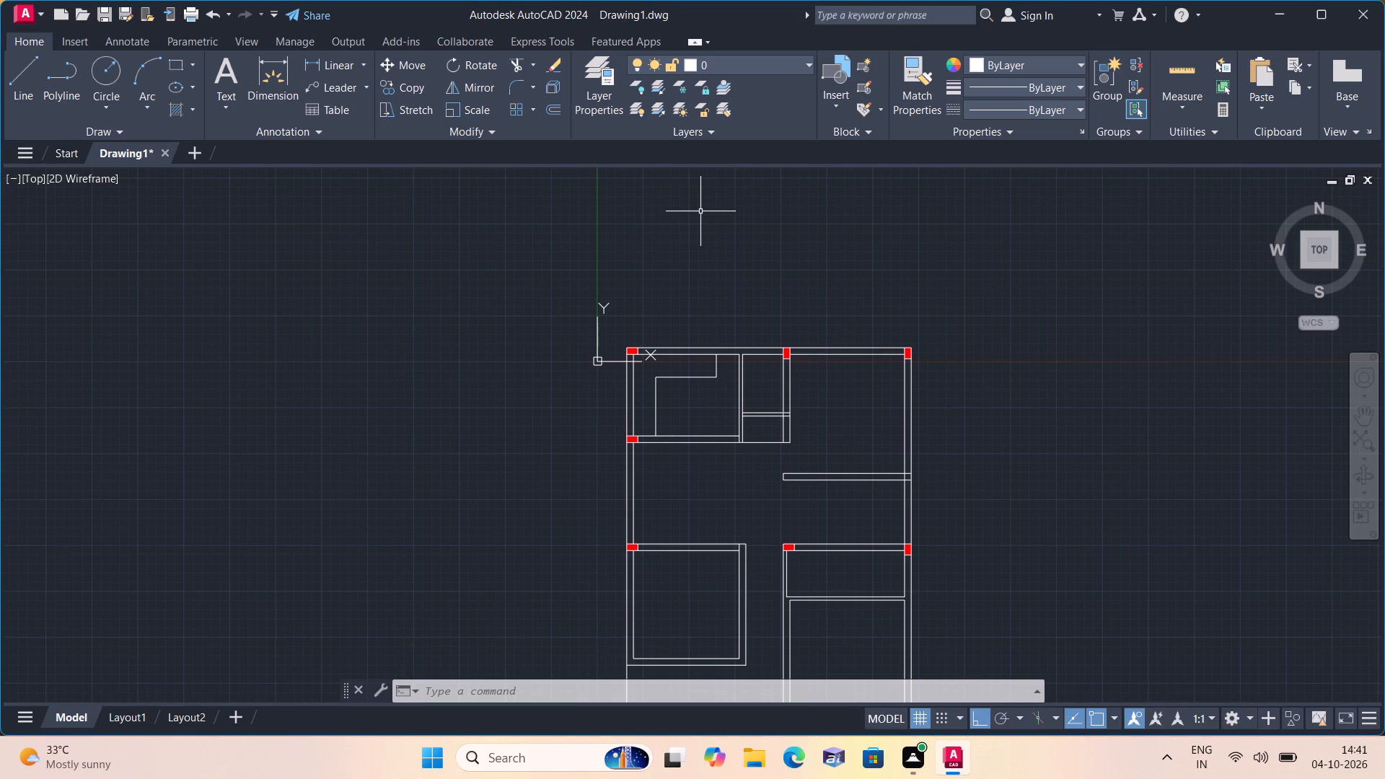
{"action": "left_click", "coordinate": [757, 69]}
{"action": "left_click", "coordinate": [756, 104]}
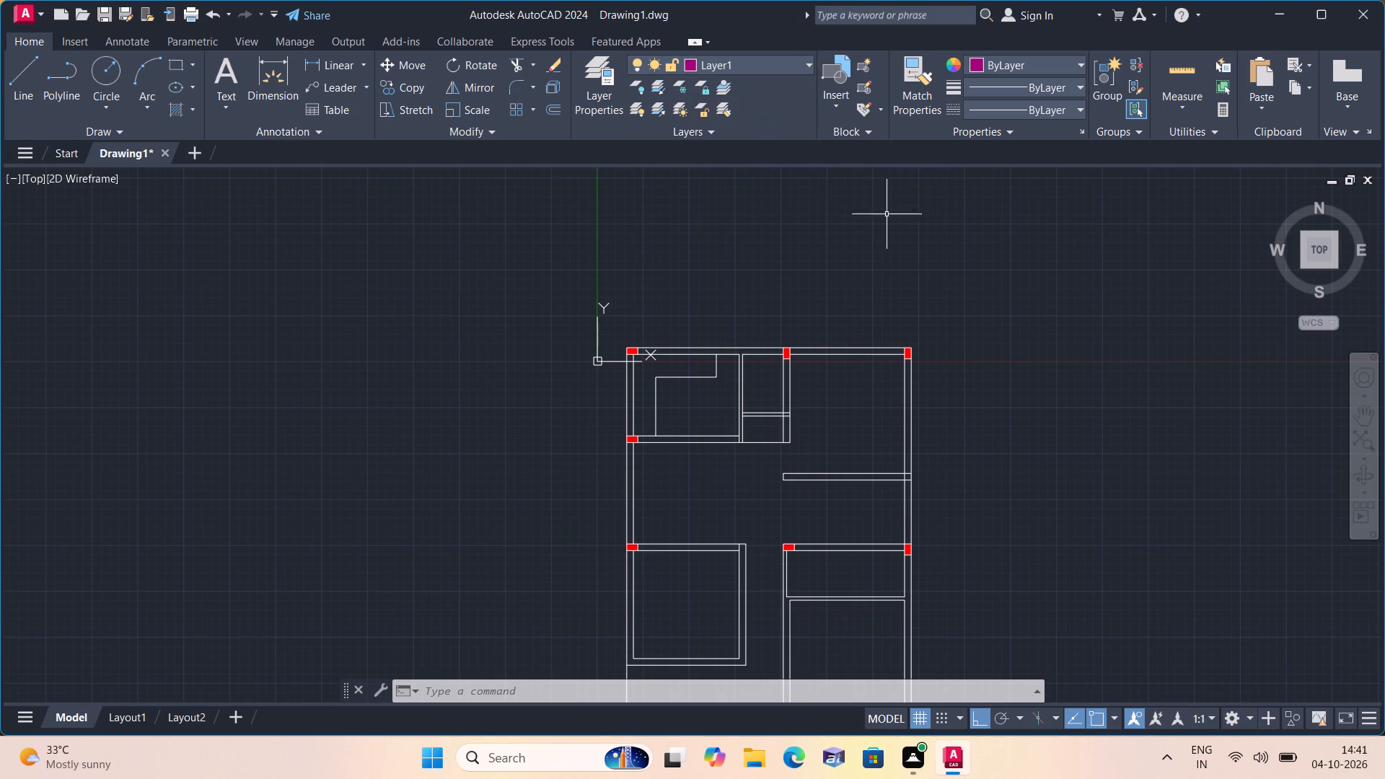
Draw a horizontal rectangle 5' long and 9" high with lines, in the empty space beside the plan's top-right corner.
{"action": "middle_click_drag", "start_coordinate": [885, 226], "coordinate": [498, 229]}
{"action": "key", "text": "l"}
{"action": "key", "text": "space"}
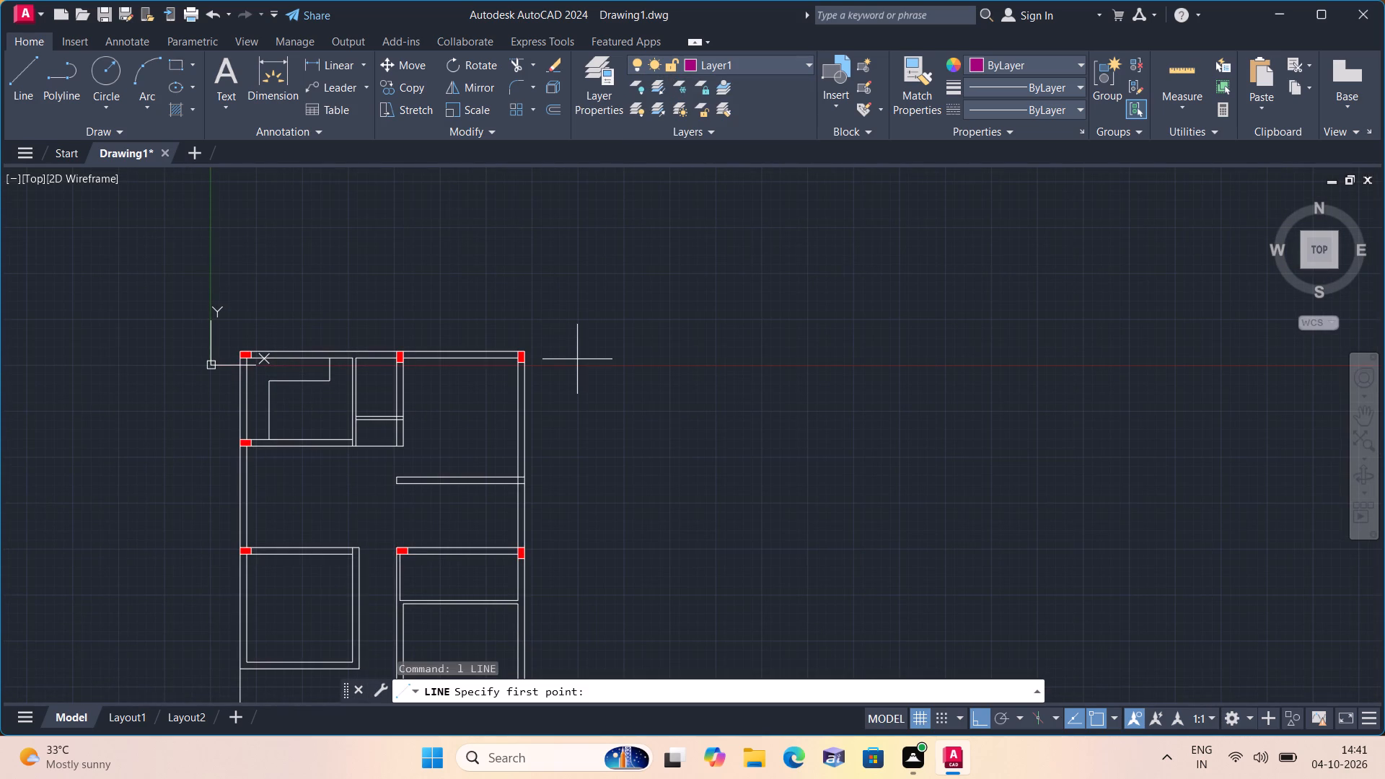
{"action": "left_click", "coordinate": [584, 355]}
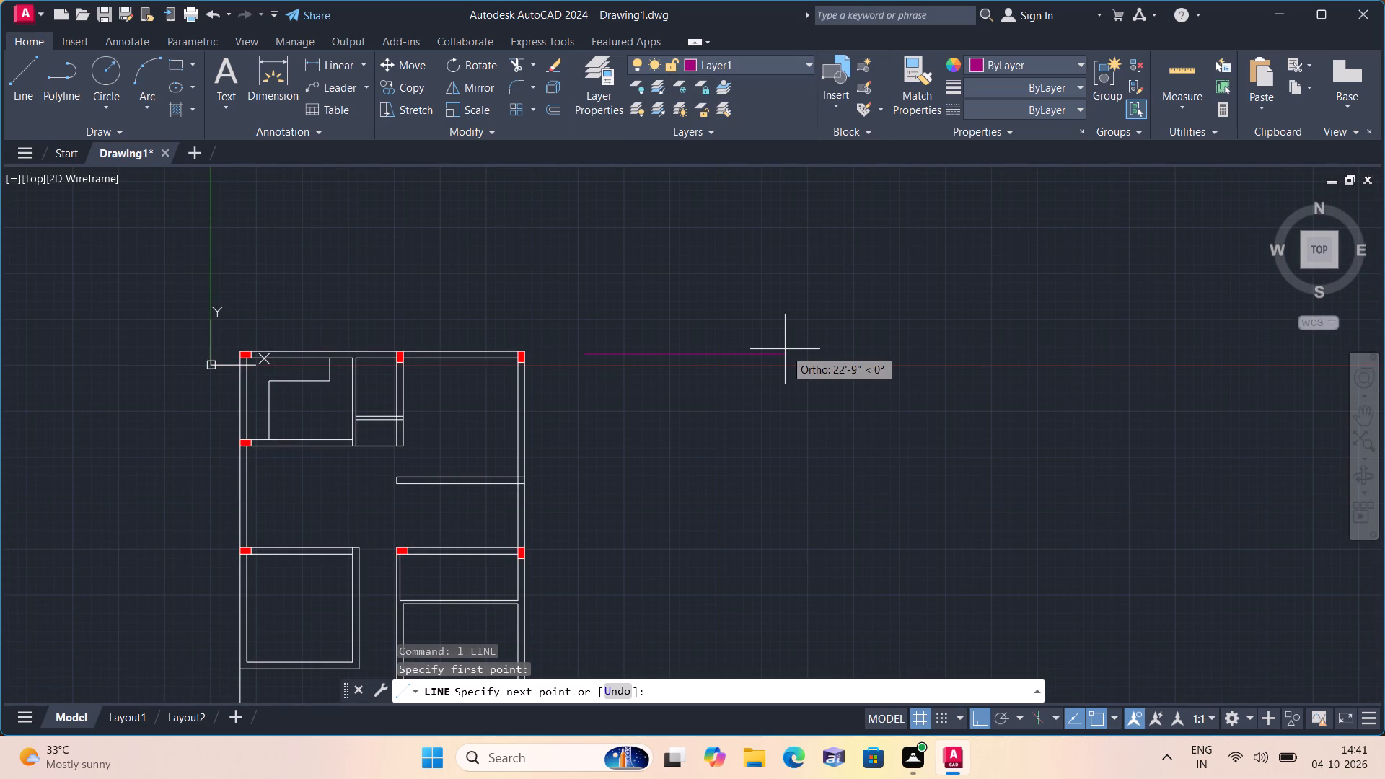
{"action": "type", "text": "3'"}
{"action": "key", "text": "BackSpace"}
{"action": "key", "text": "BackSpace"}
{"action": "type", "text": "5'"}
{"action": "key", "text": "space"}
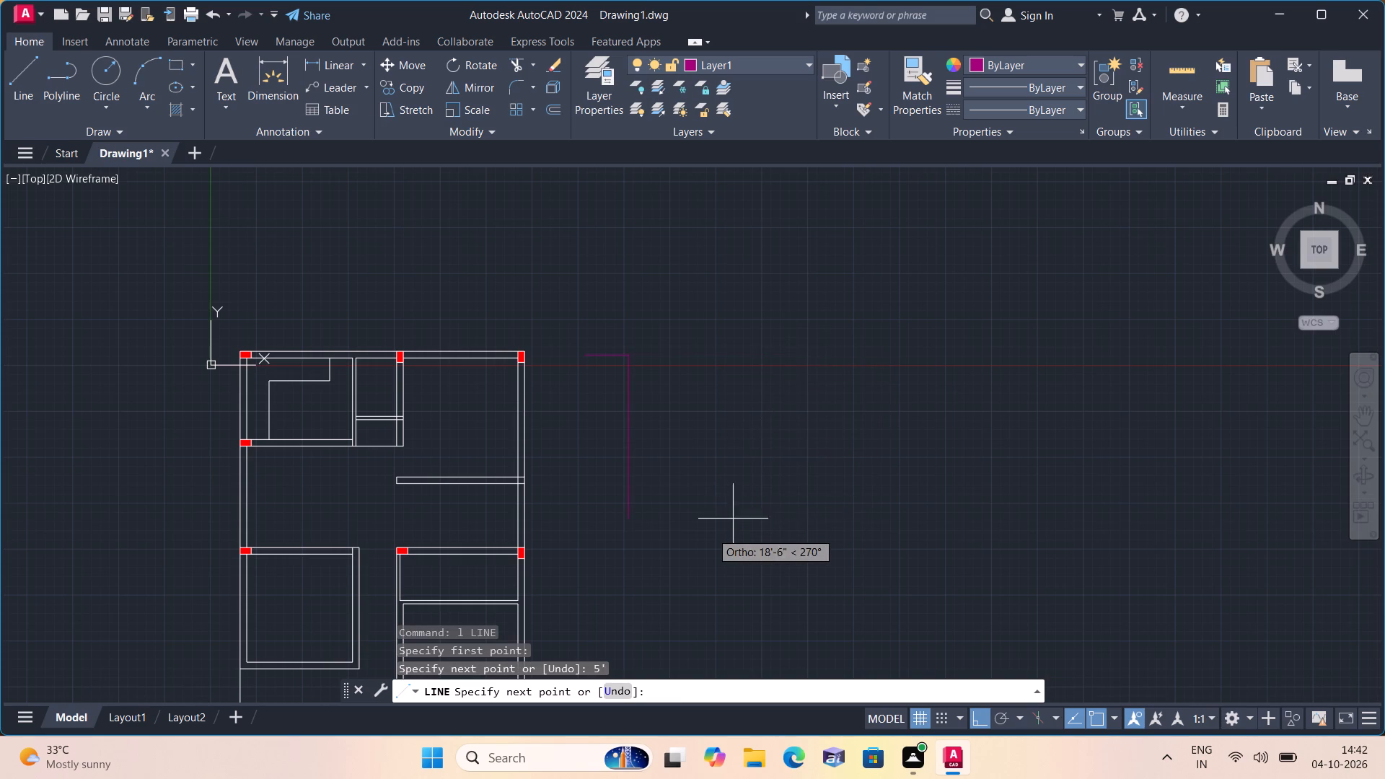
{"action": "key", "text": "9"}
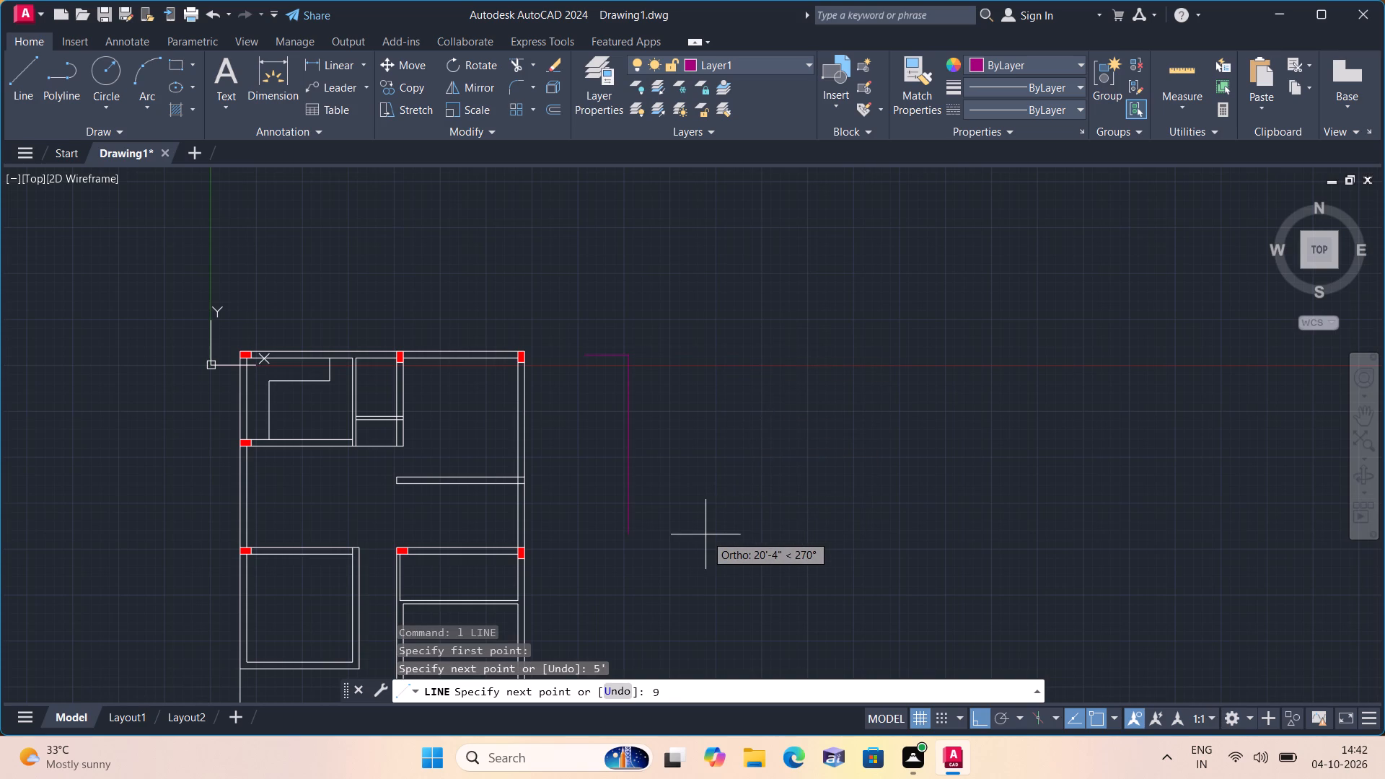
{"action": "type", "text": "\""}
{"action": "key", "text": "space"}
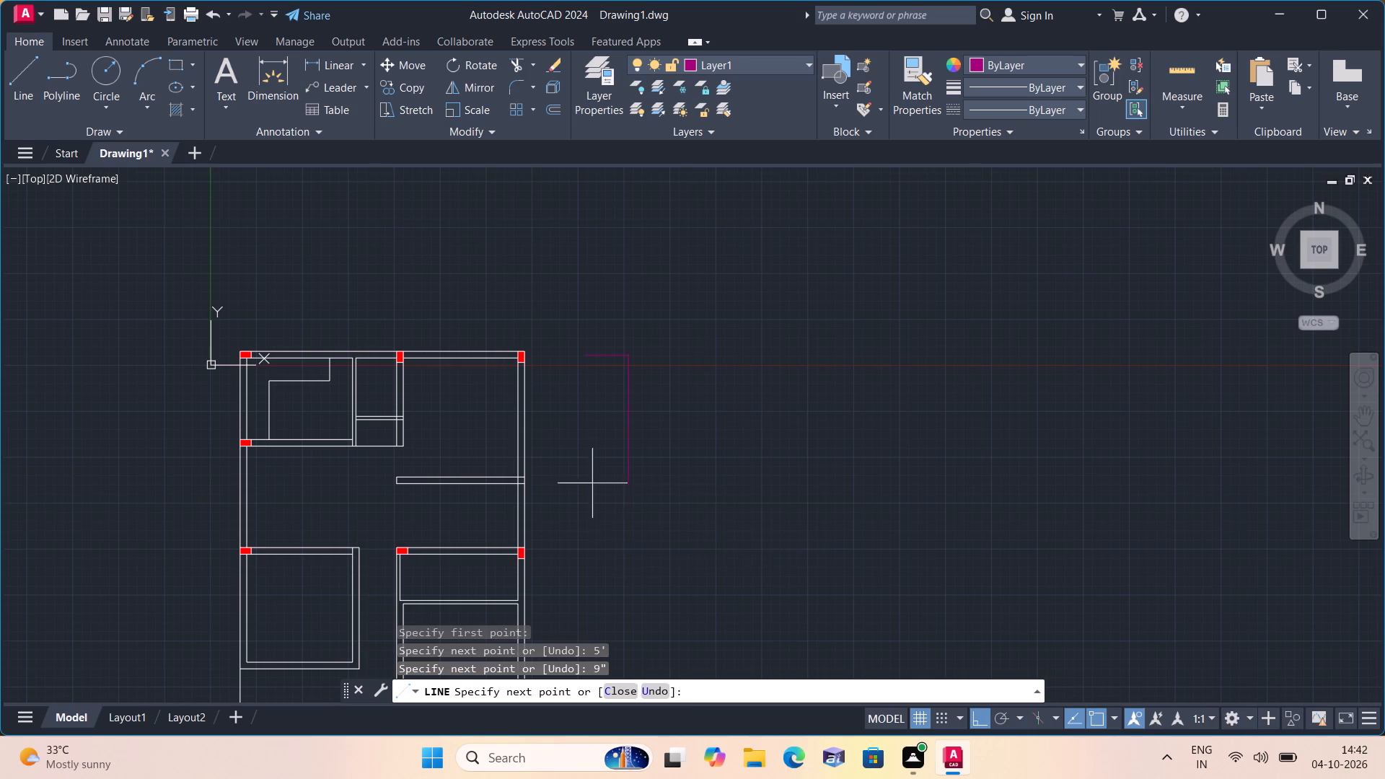
{"action": "scroll", "coordinate": [524, 304], "scroll_direction": "up", "scroll_amount": 2}
{"action": "type", "text": "5'"}
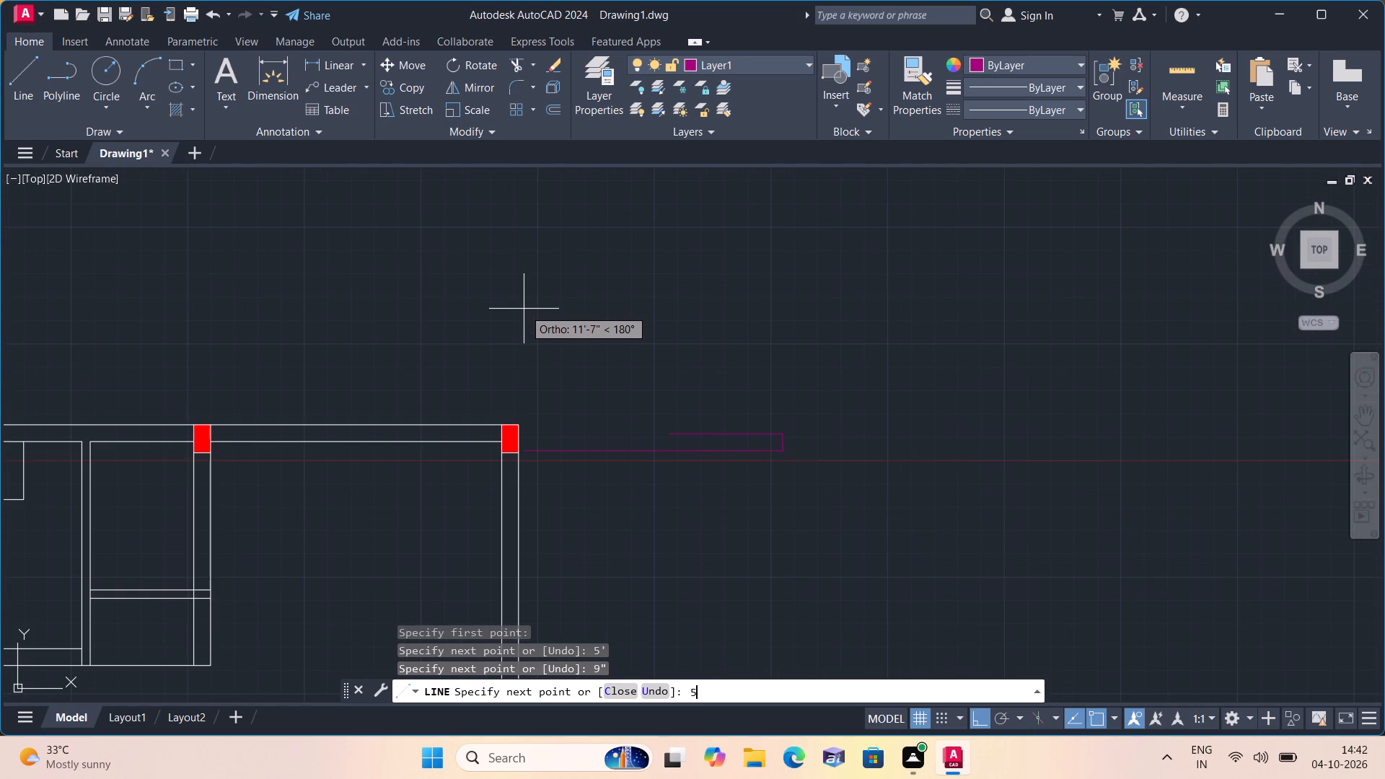
{"action": "key", "text": "space"}
{"action": "scroll", "coordinate": [659, 429], "scroll_direction": "up", "scroll_amount": 2}
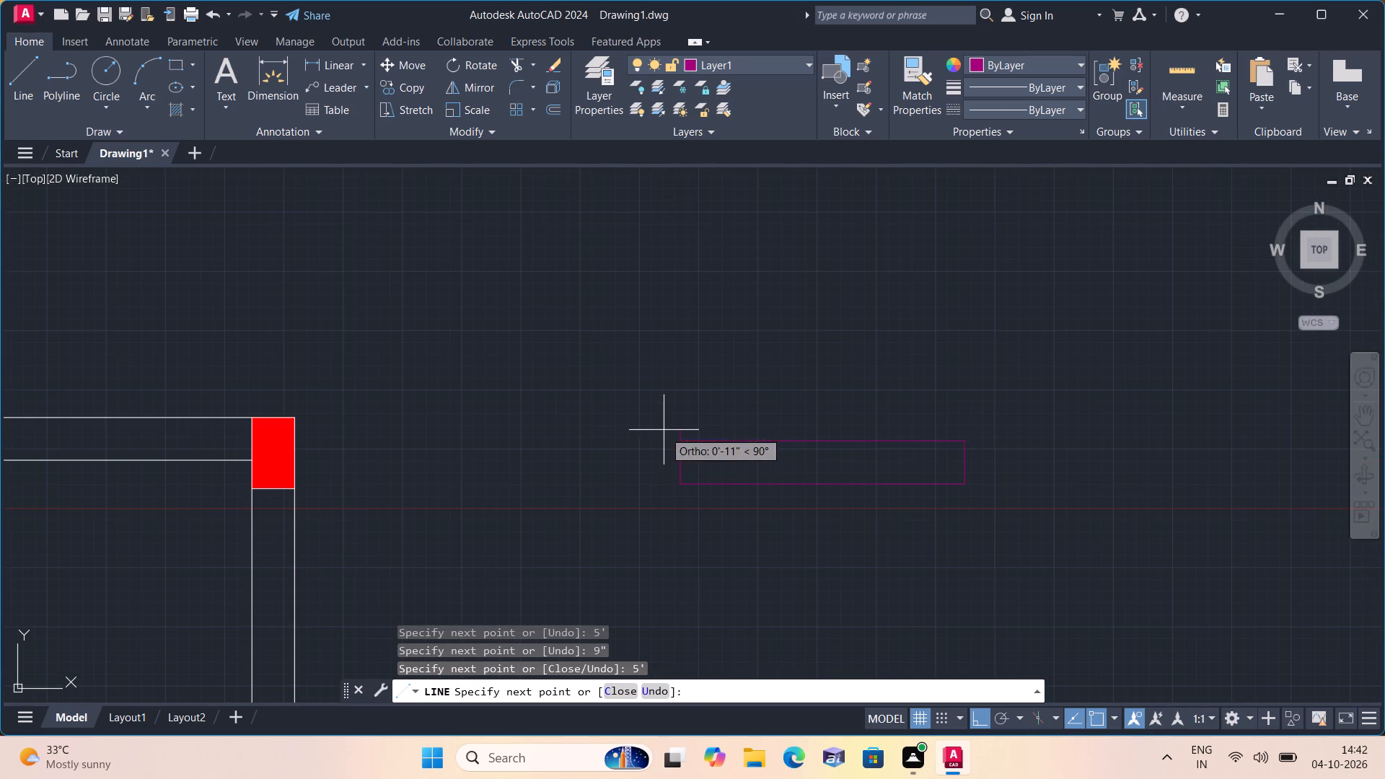
{"action": "left_click", "coordinate": [683, 441]}
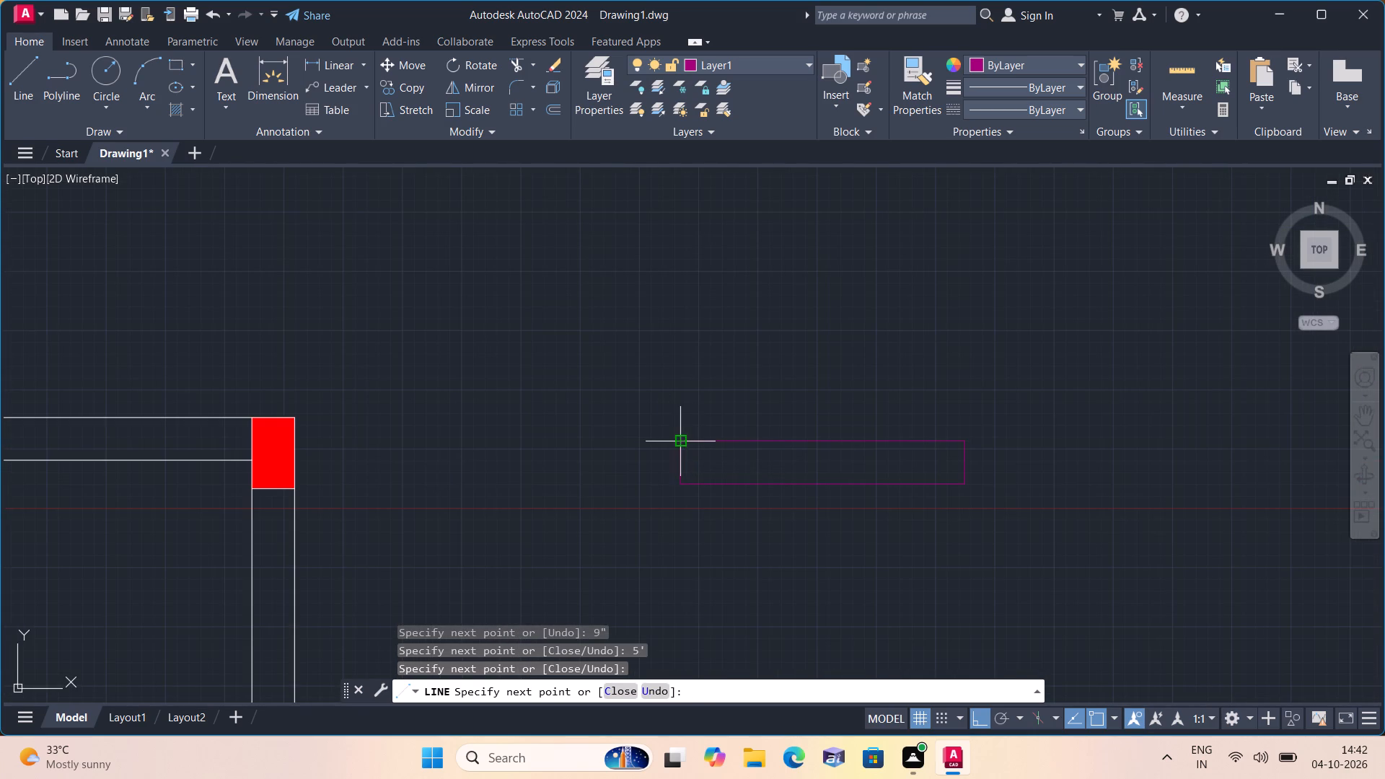
{"action": "key", "text": "space"}
Draw a horizontal centre line through the 5' by 9" rectangle, joining the midpoints of its two short sides.
{"action": "scroll", "coordinate": [683, 441], "scroll_direction": "up", "scroll_amount": 2}
{"action": "key", "text": "space"}
{"action": "left_click", "coordinate": [669, 493]}
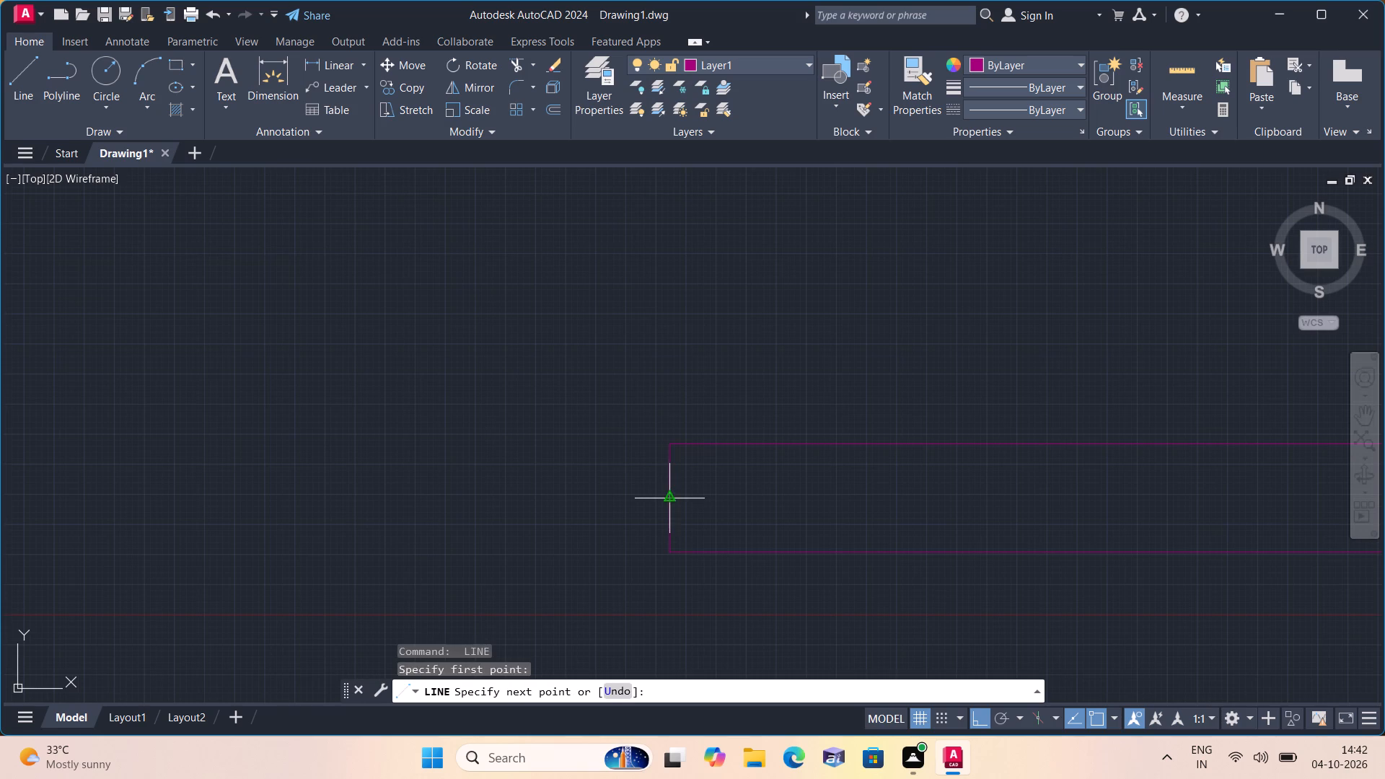
{"action": "scroll", "coordinate": [664, 493], "scroll_direction": "down", "scroll_amount": 1}
{"action": "middle_click_drag", "start_coordinate": [661, 491], "coordinate": [578, 405]}
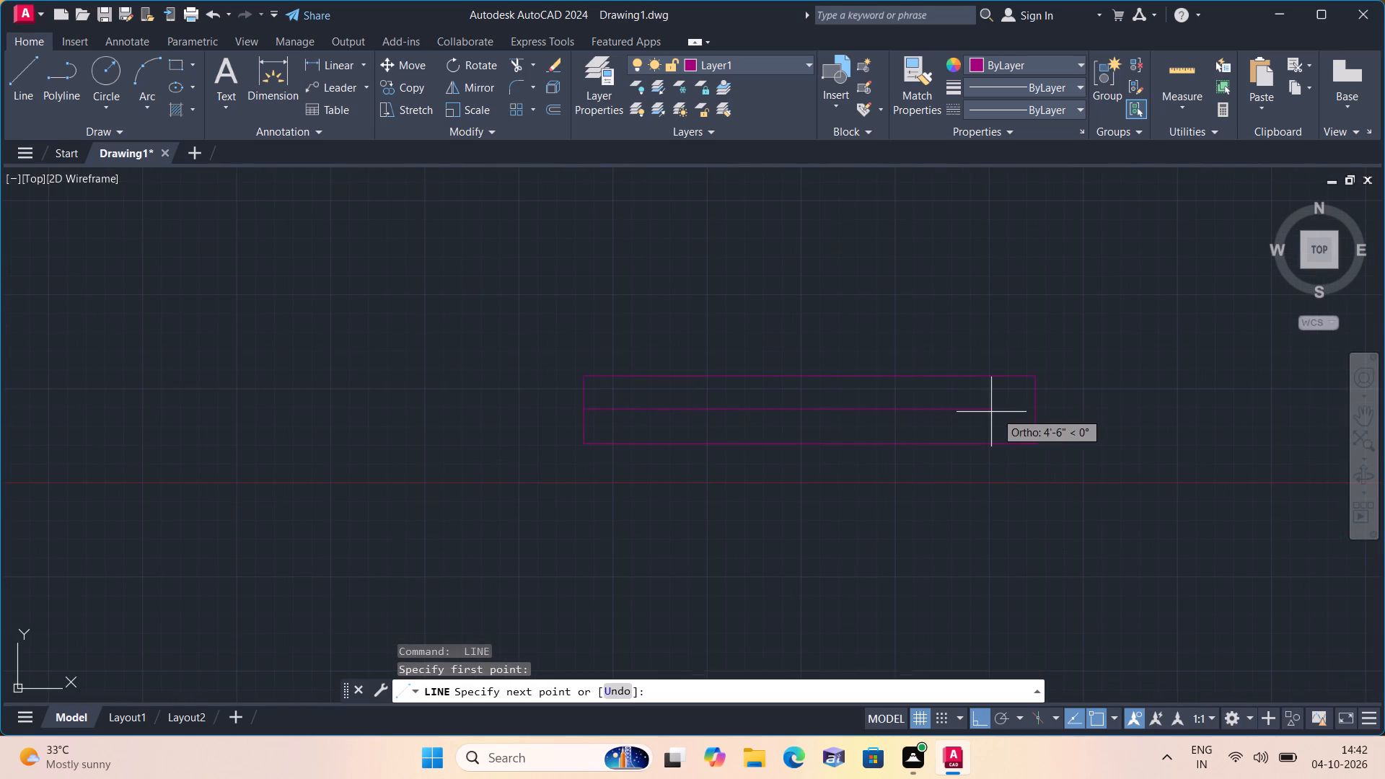
{"action": "left_click", "coordinate": [1035, 409]}
{"action": "key", "text": "space"}
{"action": "scroll", "coordinate": [1026, 410], "scroll_direction": "down", "scroll_amount": 2}
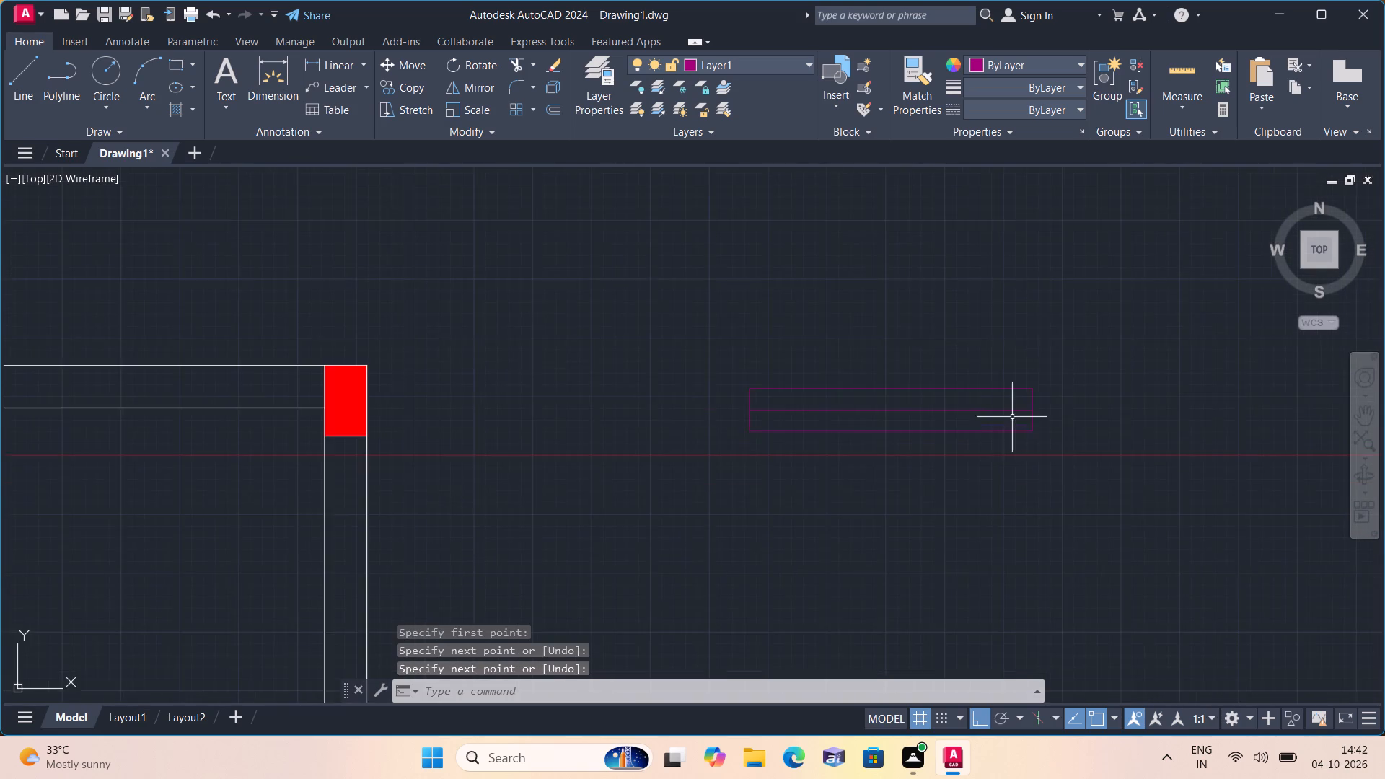
Draw a vertical rectangle 5' high and 9" wide with lines, to the right of the horizontal one.
{"action": "middle_click_drag", "start_coordinate": [995, 480], "coordinate": [941, 426]}
{"action": "scroll", "coordinate": [974, 465], "scroll_direction": "down", "scroll_amount": 1}
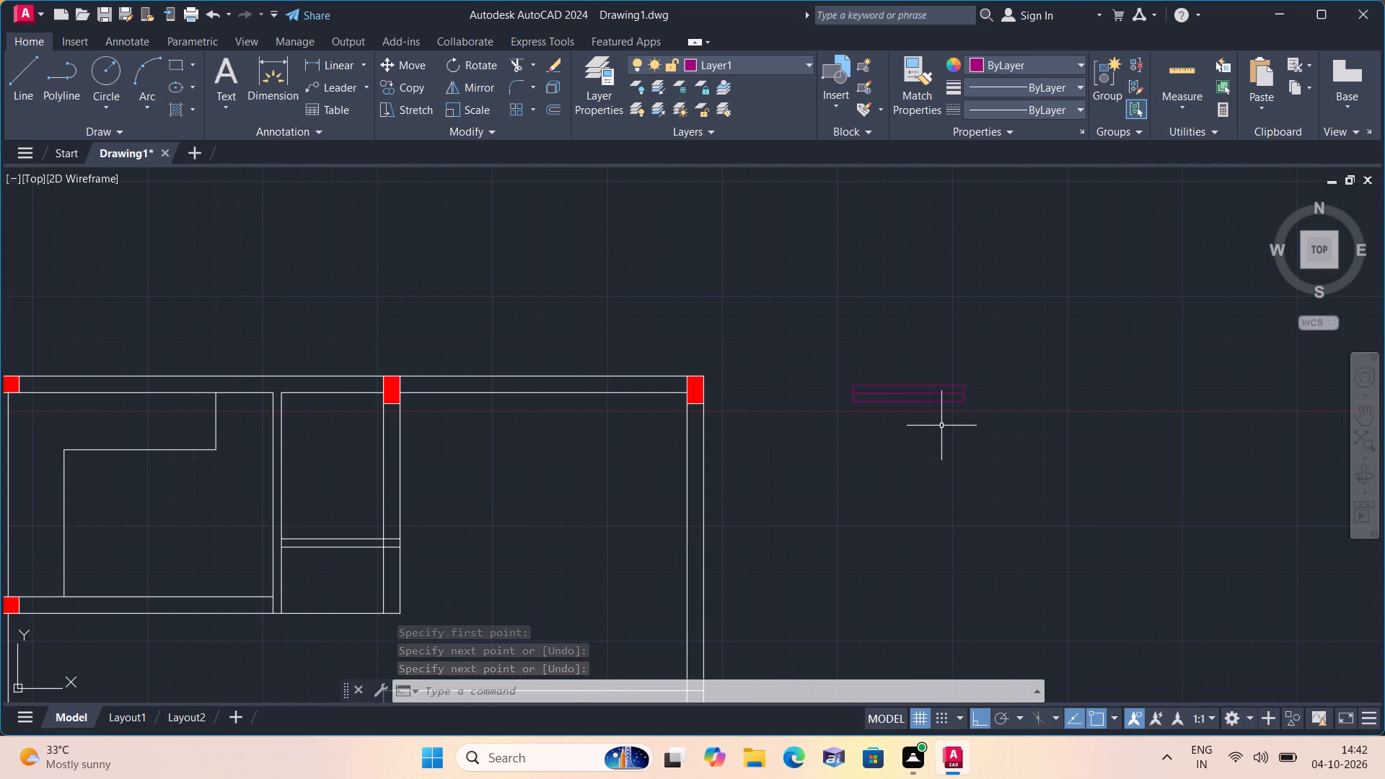
{"action": "scroll", "coordinate": [941, 426], "scroll_direction": "down", "scroll_amount": 1}
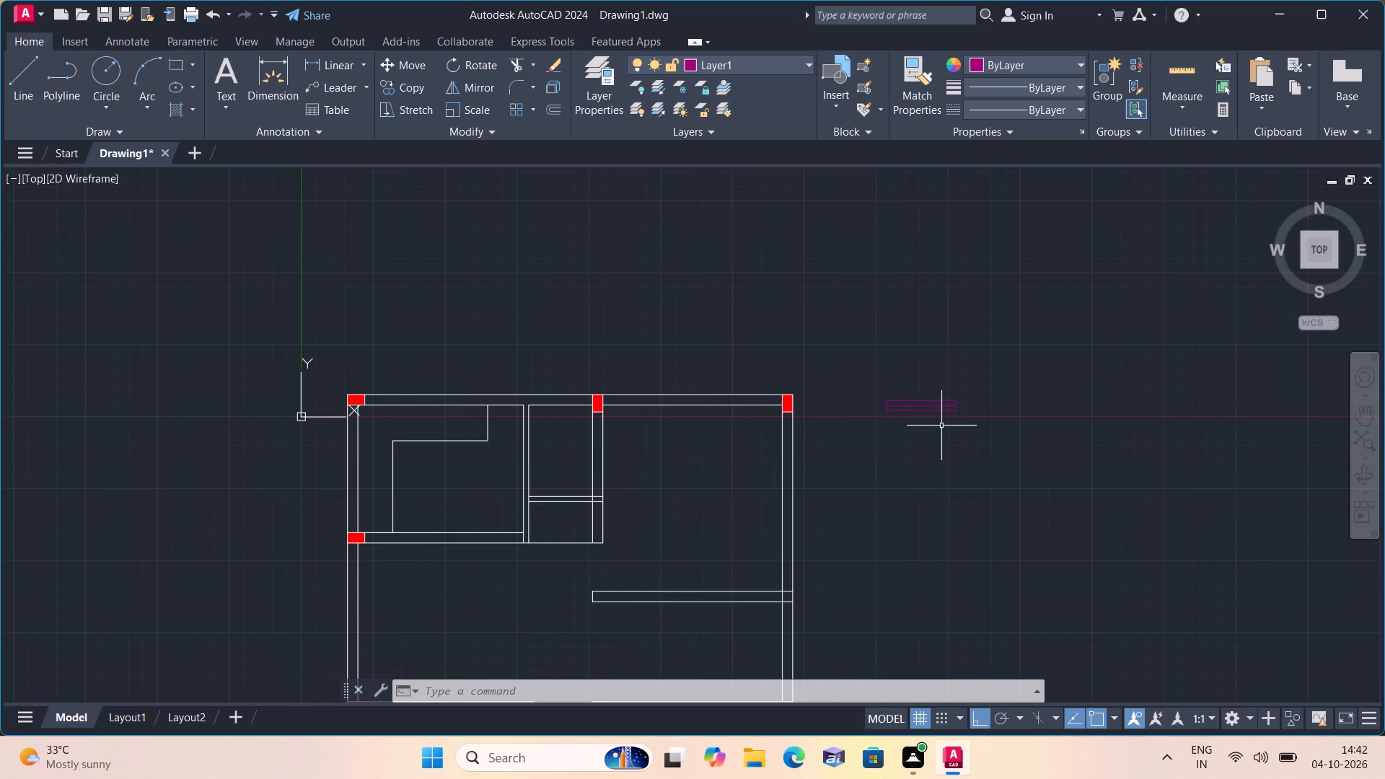
{"action": "key", "text": "space"}
{"action": "left_click", "coordinate": [1036, 361]}
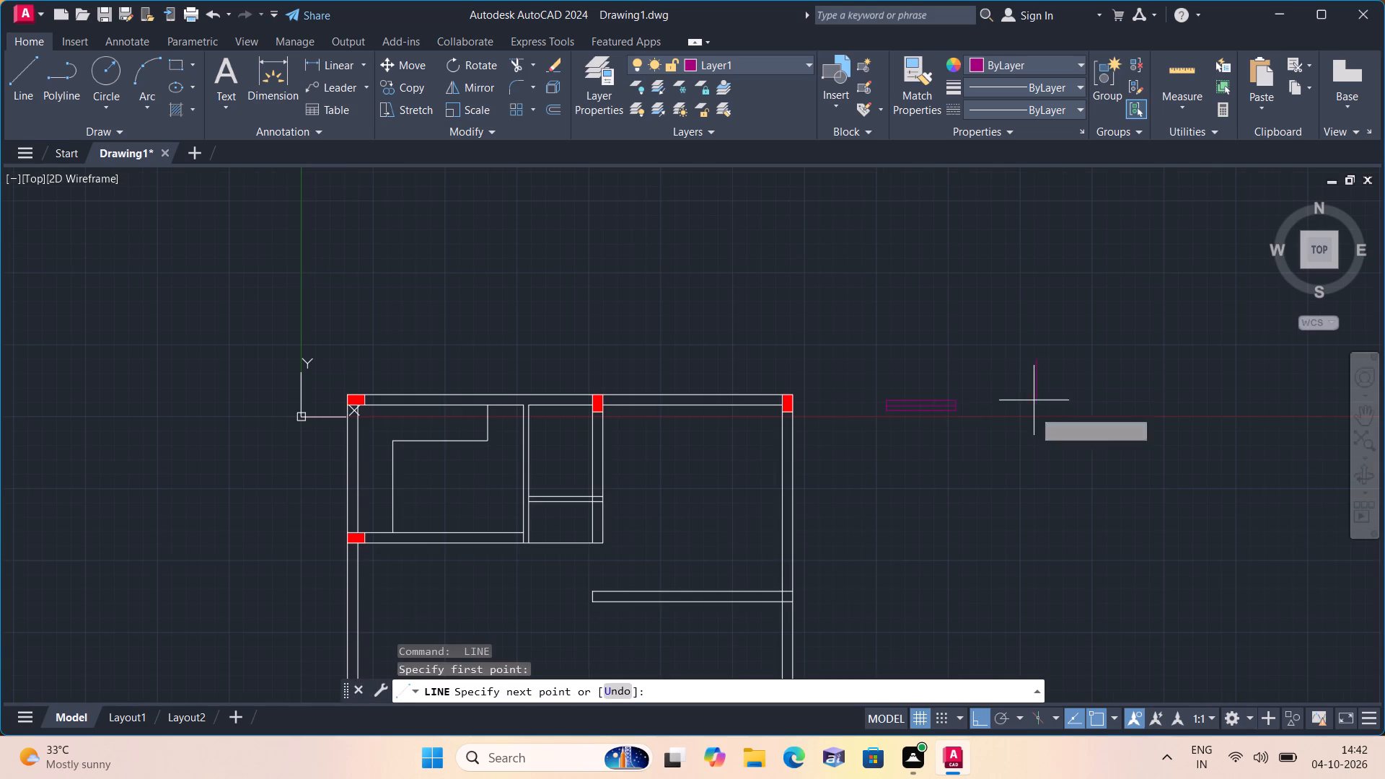
{"action": "type", "text": "5'"}
{"action": "key", "text": "space"}
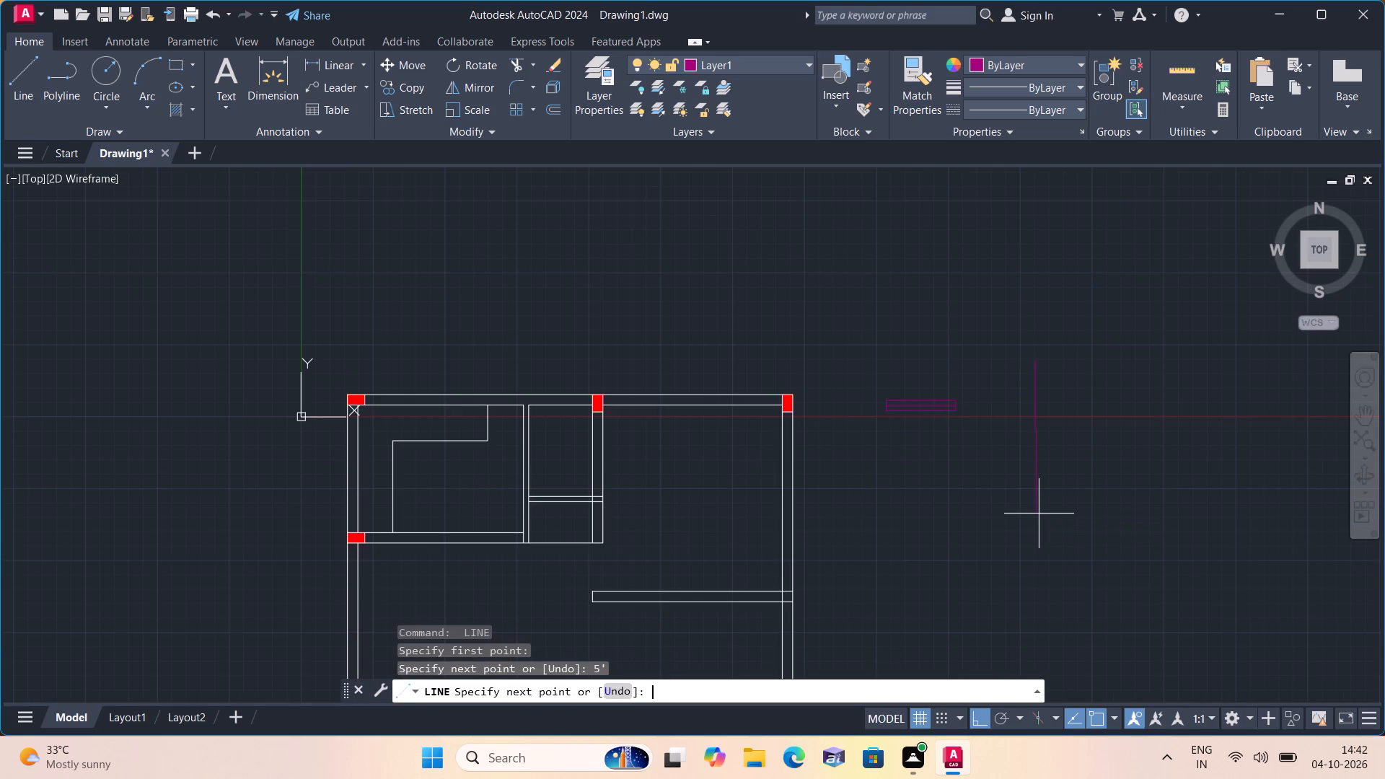
{"action": "type", "text": "9'"}
{"action": "key", "text": "BackSpace"}
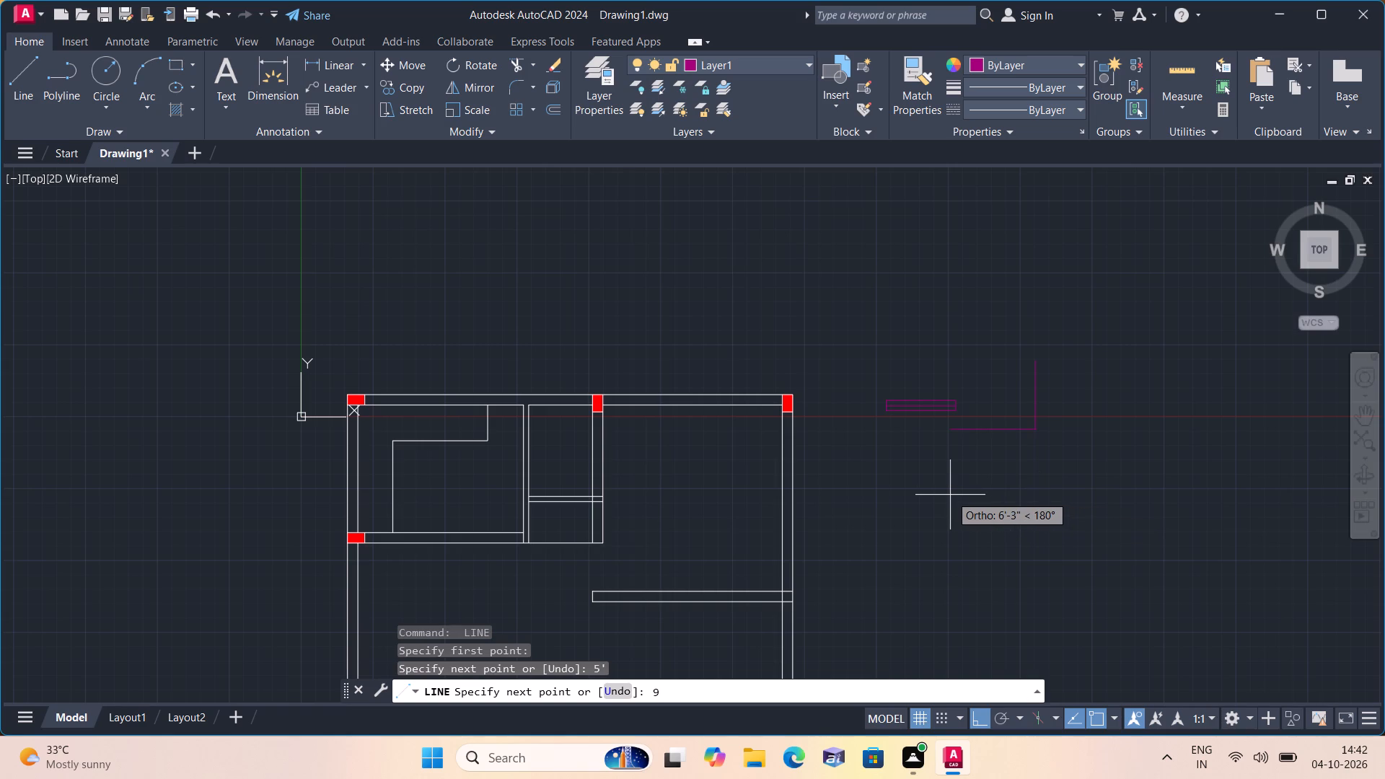
{"action": "type", "text": "\""}
{"action": "key", "text": "space"}
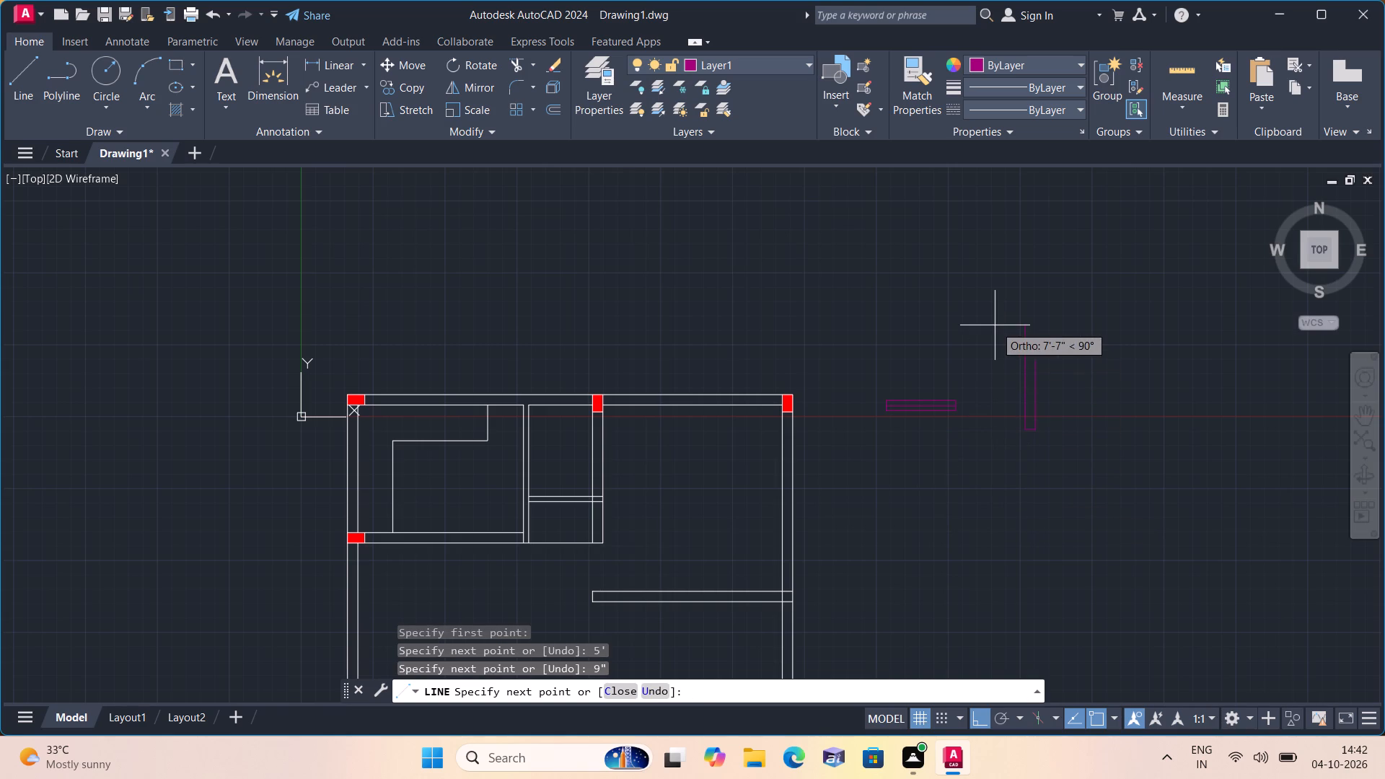
{"action": "type", "text": "5'"}
{"action": "key", "text": "space"}
{"action": "scroll", "coordinate": [1086, 384], "scroll_direction": "up", "scroll_amount": 2}
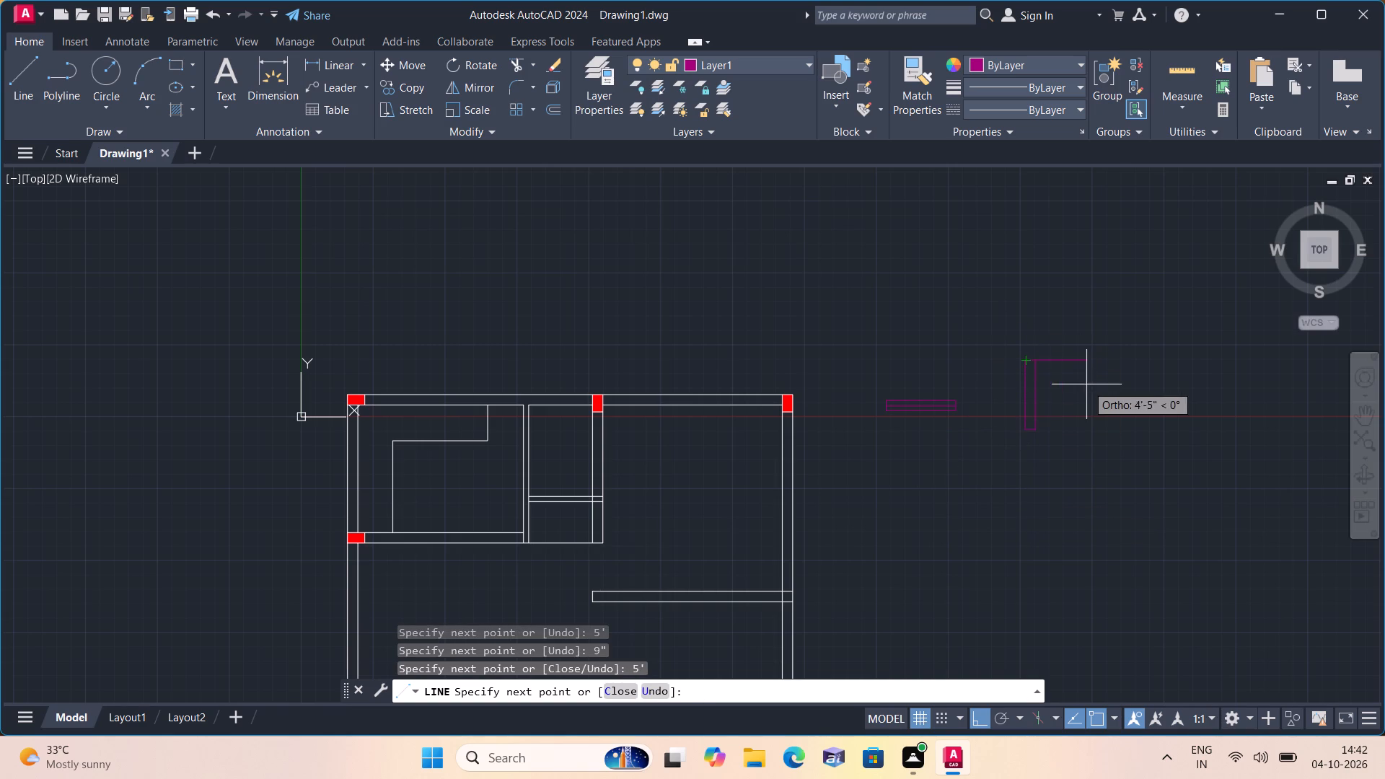
{"action": "left_click", "coordinate": [948, 330]}
{"action": "key", "text": "space"}
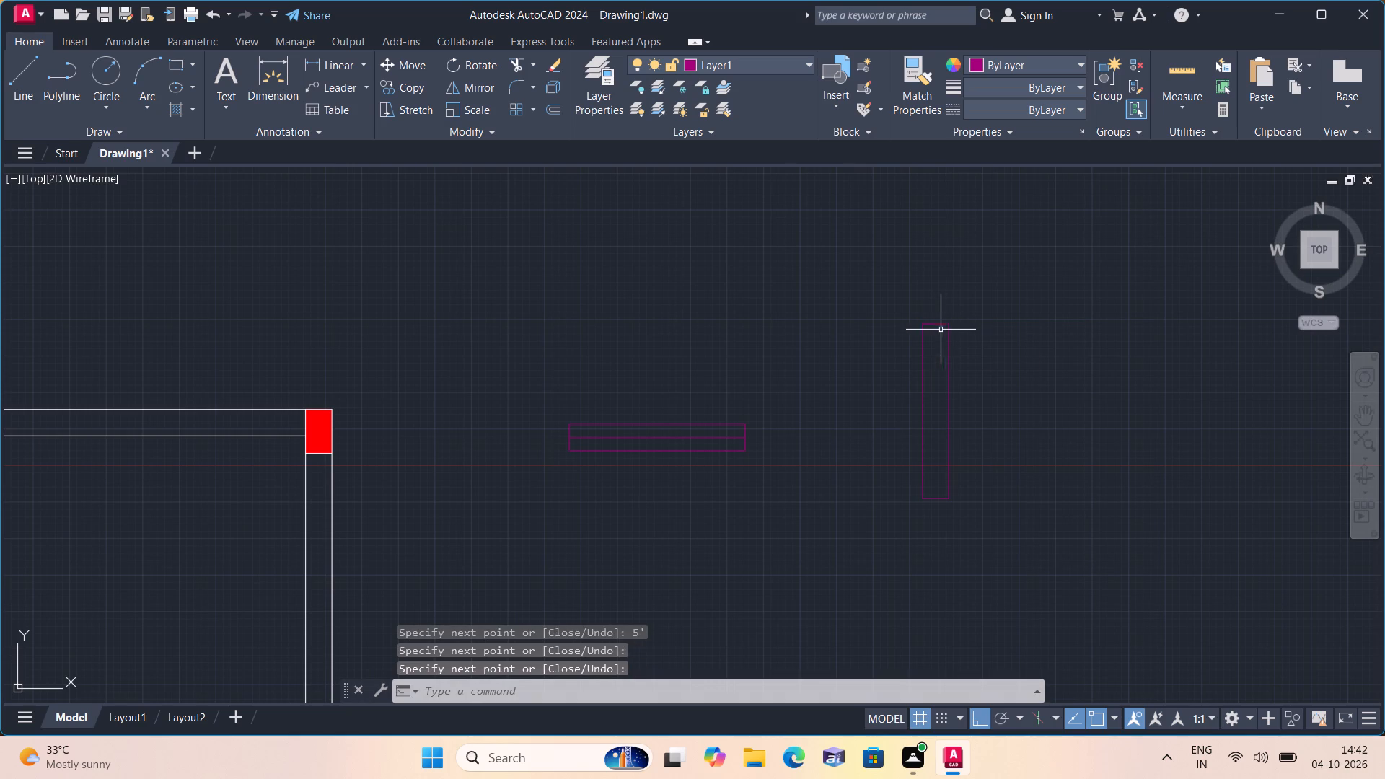
Draw a vertical centre line through the upright rectangle, joining the midpoints of its top and bottom sides.
{"action": "key", "text": "space"}
{"action": "left_click", "coordinate": [933, 325]}
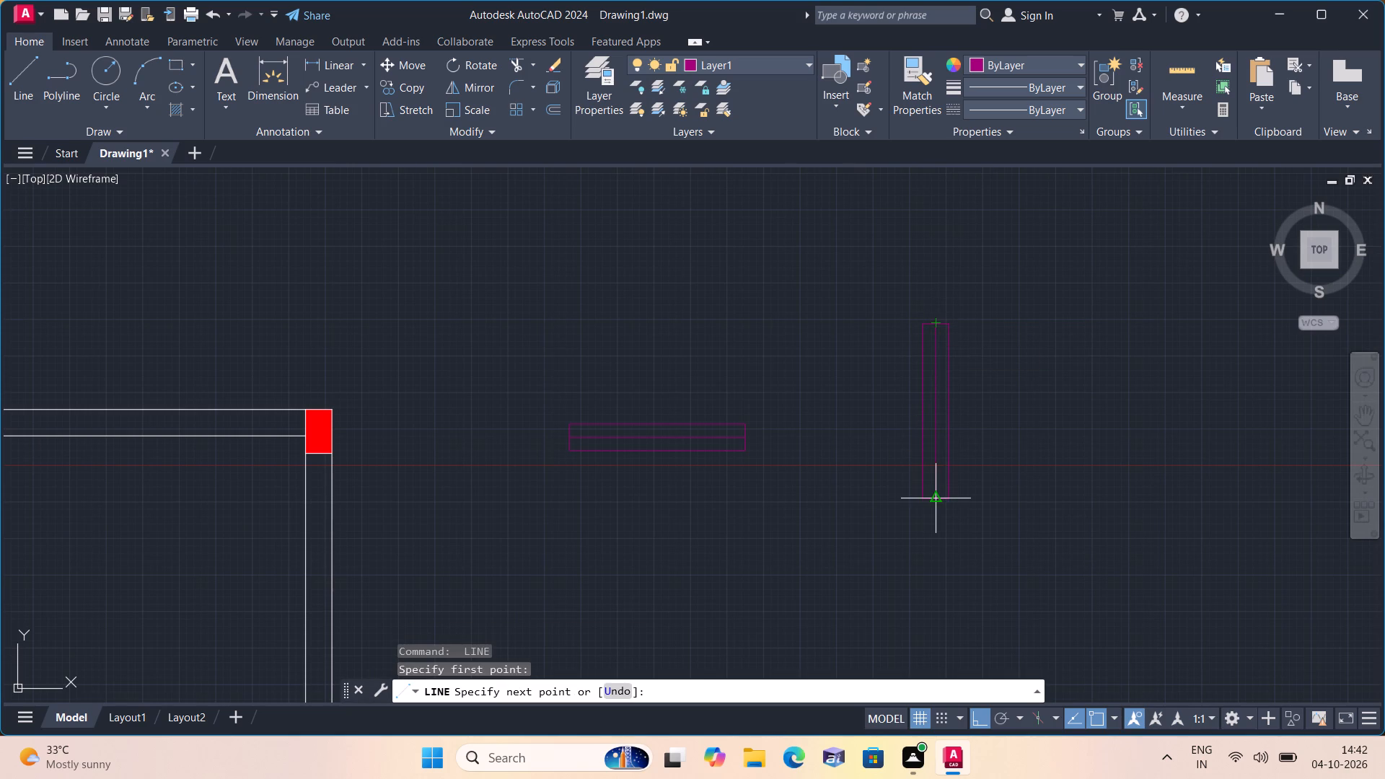
{"action": "left_click", "coordinate": [937, 498]}
{"action": "key", "text": "space"}
Draw a horizontal rectangle 2' long and 9" high with lines, in the empty space below the two 5' symbols.
{"action": "scroll", "coordinate": [814, 560], "scroll_direction": "down", "scroll_amount": 1}
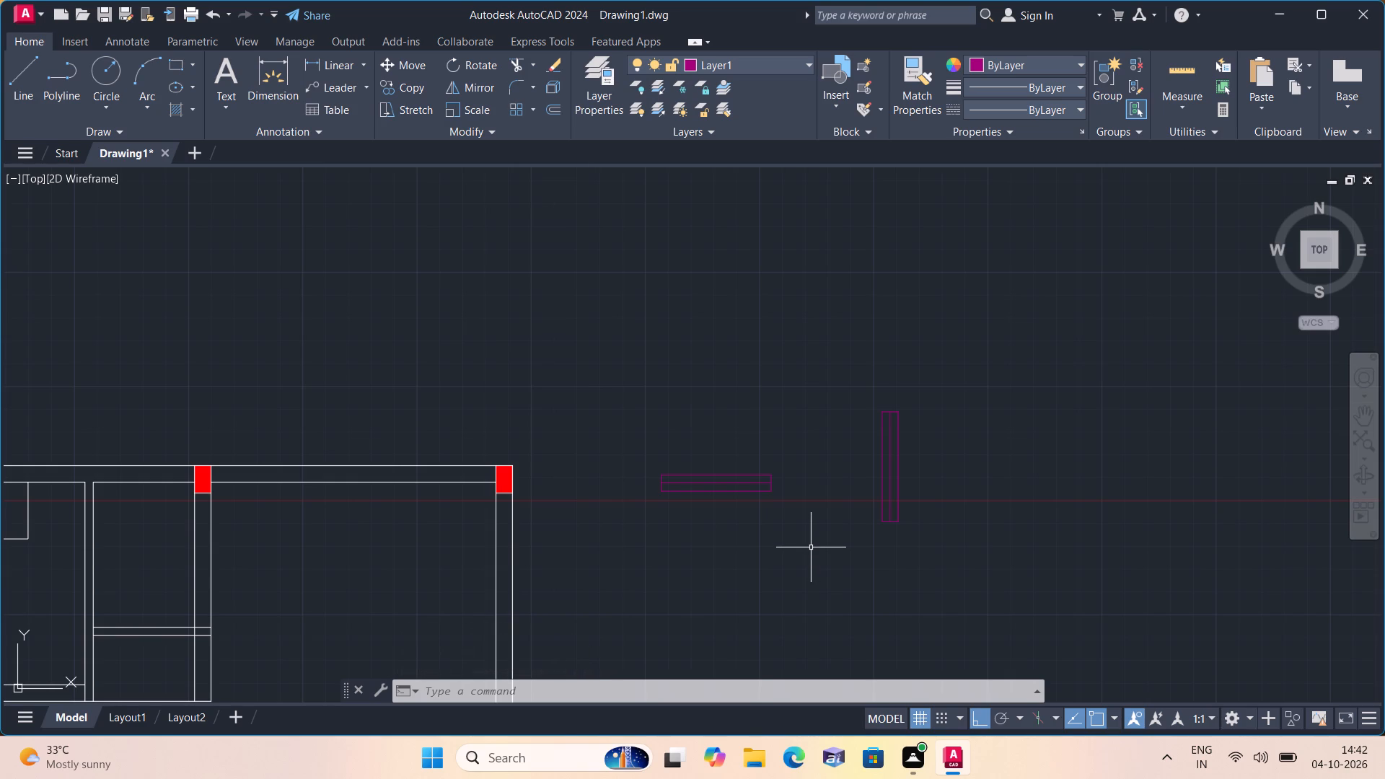
{"action": "key", "text": "space"}
{"action": "left_click", "coordinate": [751, 555]}
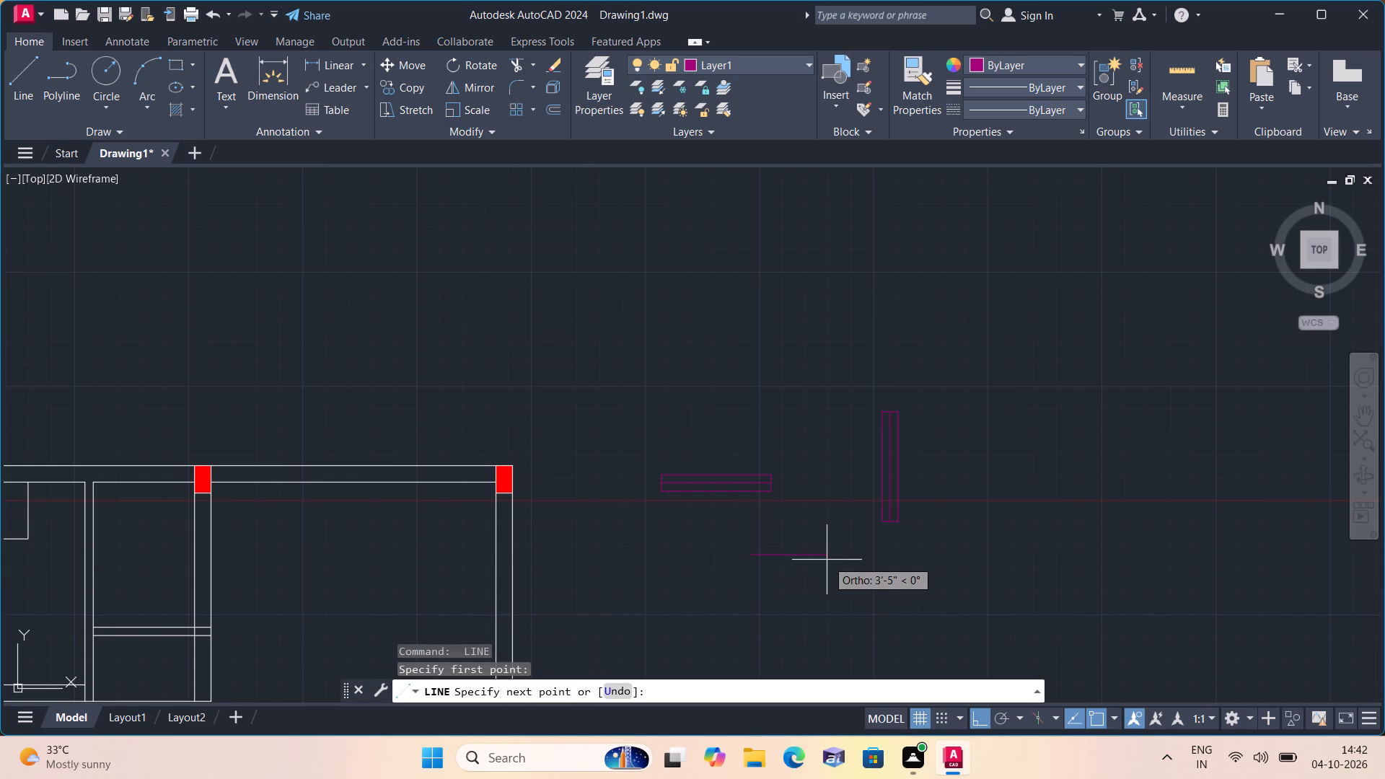
{"action": "type", "text": "2'"}
{"action": "key", "text": "space"}
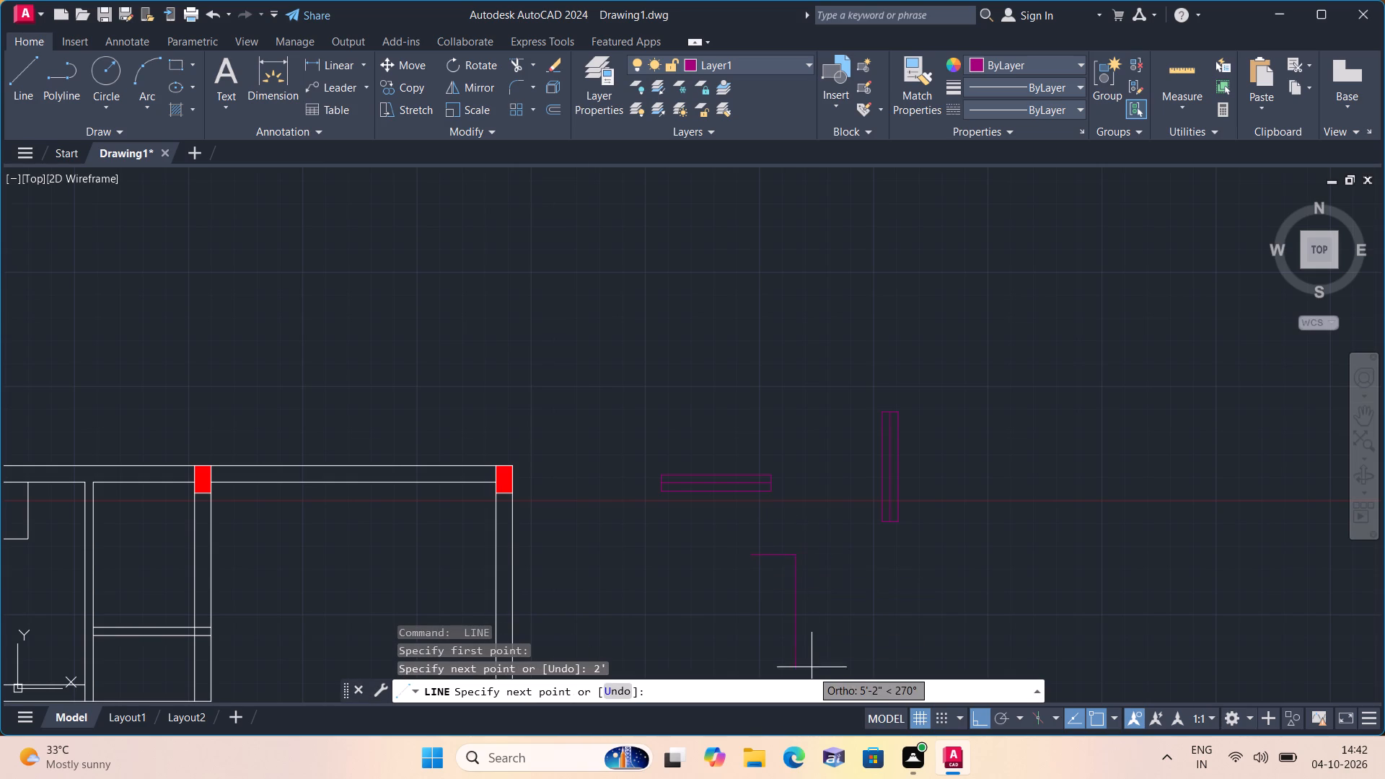
{"action": "type", "text": "9\""}
{"action": "key", "text": "space"}
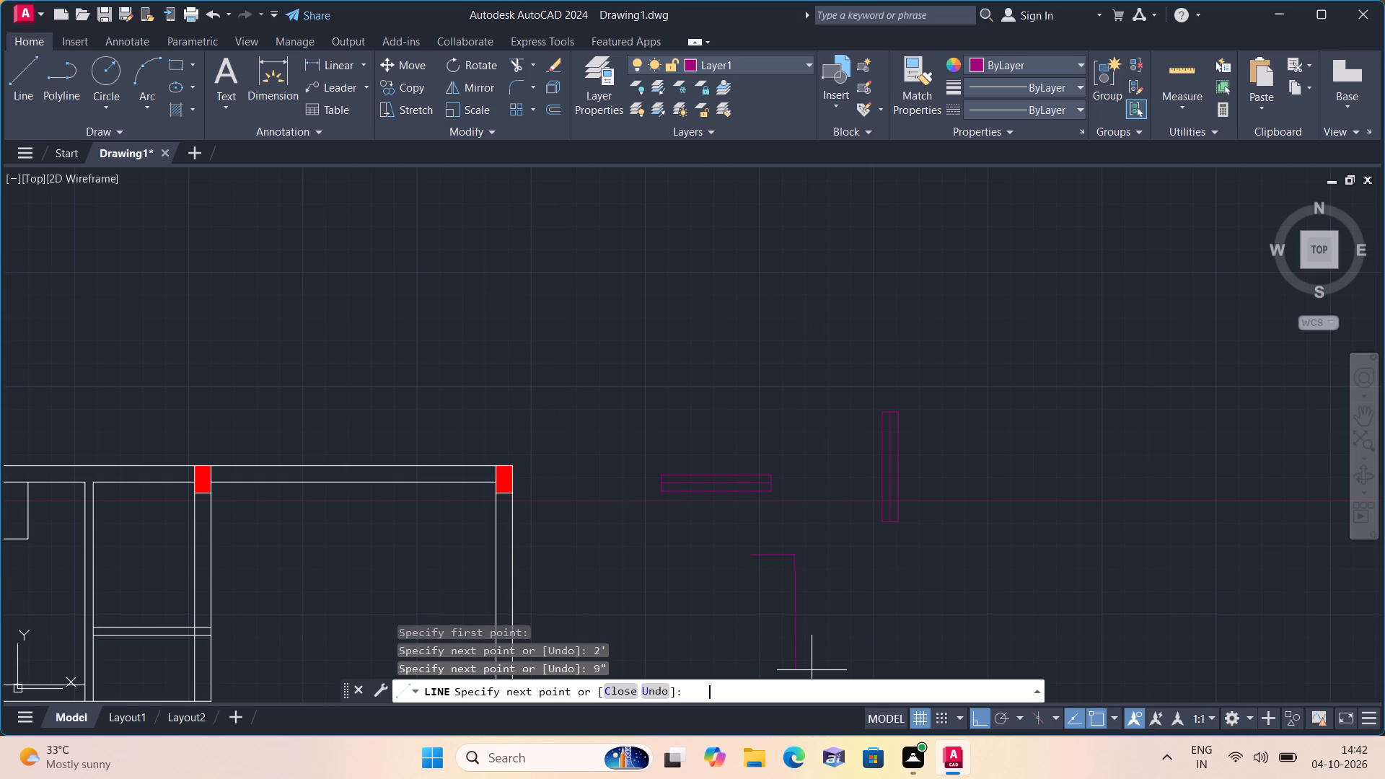
{"action": "type", "text": "2'"}
{"action": "key", "text": "space"}
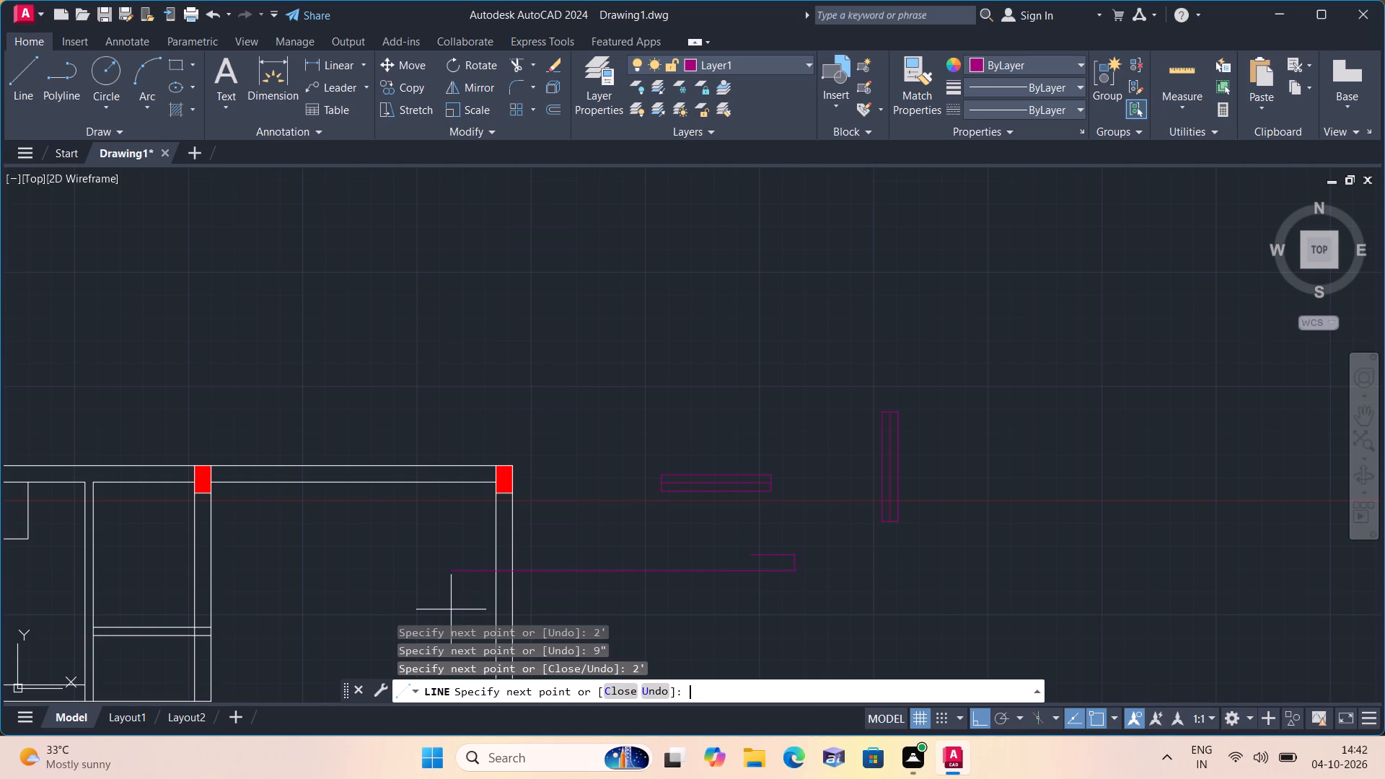
{"action": "left_click", "coordinate": [753, 554]}
{"action": "key", "text": "space"}
Draw a horizontal centre line through the 2' by 9" rectangle, joining the midpoints of its two short sides.
{"action": "scroll", "coordinate": [753, 554], "scroll_direction": "up", "scroll_amount": 2}
{"action": "key", "text": "space"}
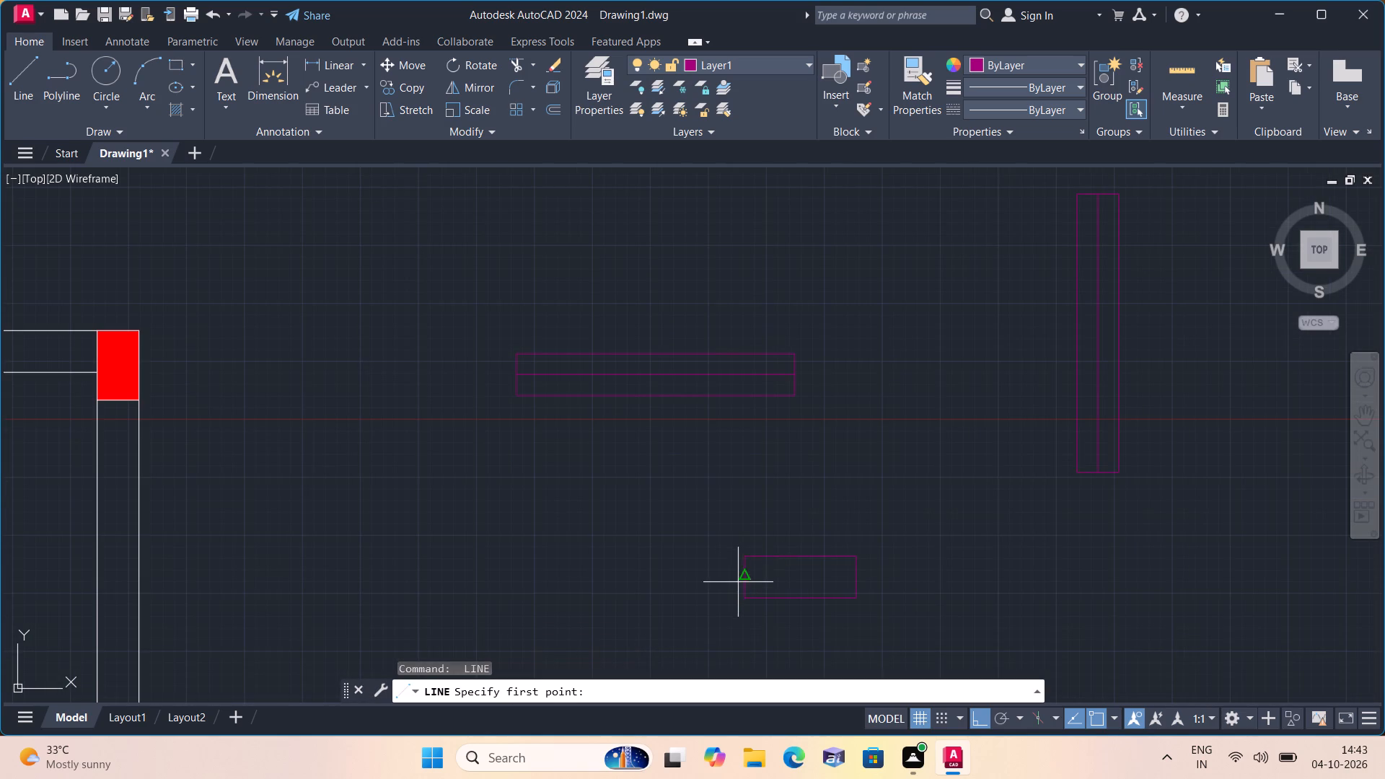
{"action": "left_click", "coordinate": [746, 578]}
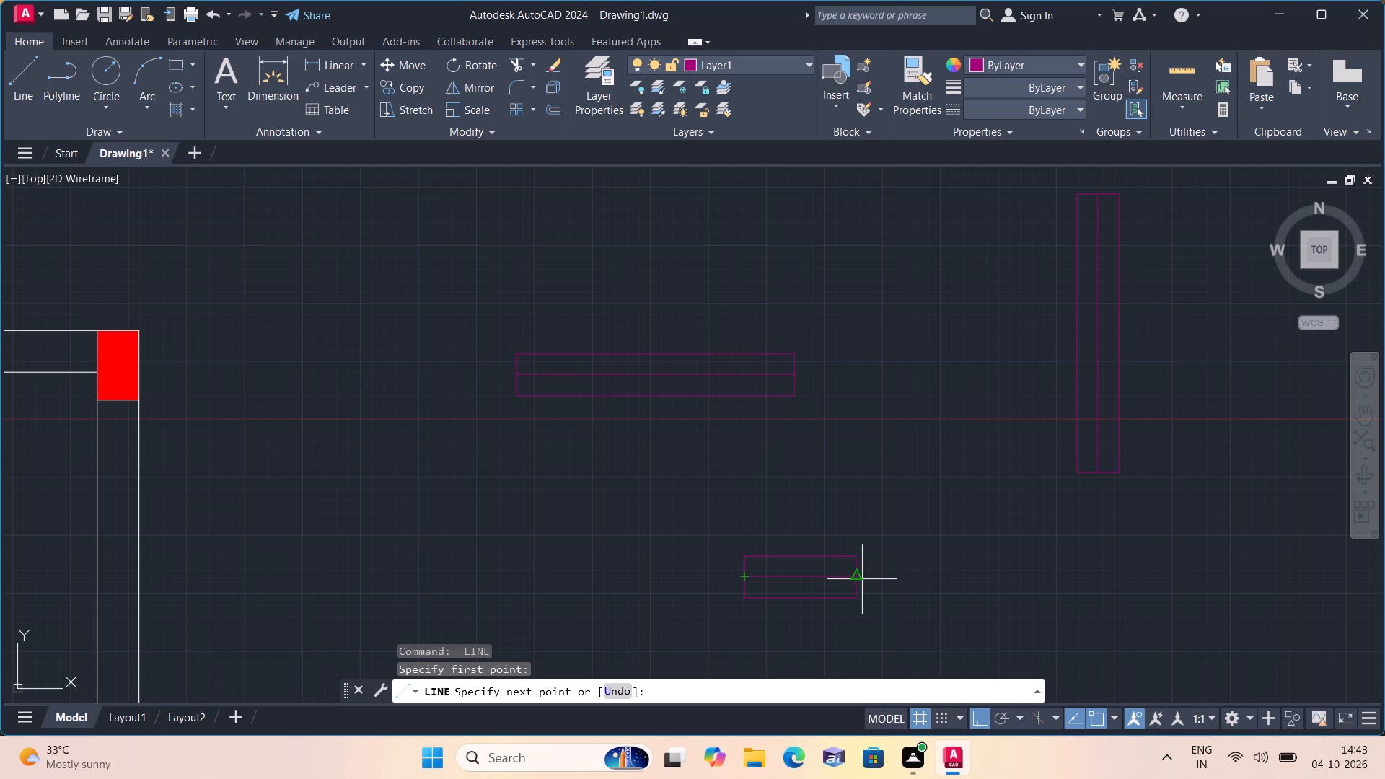
{"action": "left_click", "coordinate": [862, 579]}
{"action": "key", "text": "space"}
Draw a vertical rectangle 2' high and 9" wide with lines, just to the right of the horizontal 2' one.
{"action": "key", "text": "space"}
{"action": "left_click", "coordinate": [925, 520]}
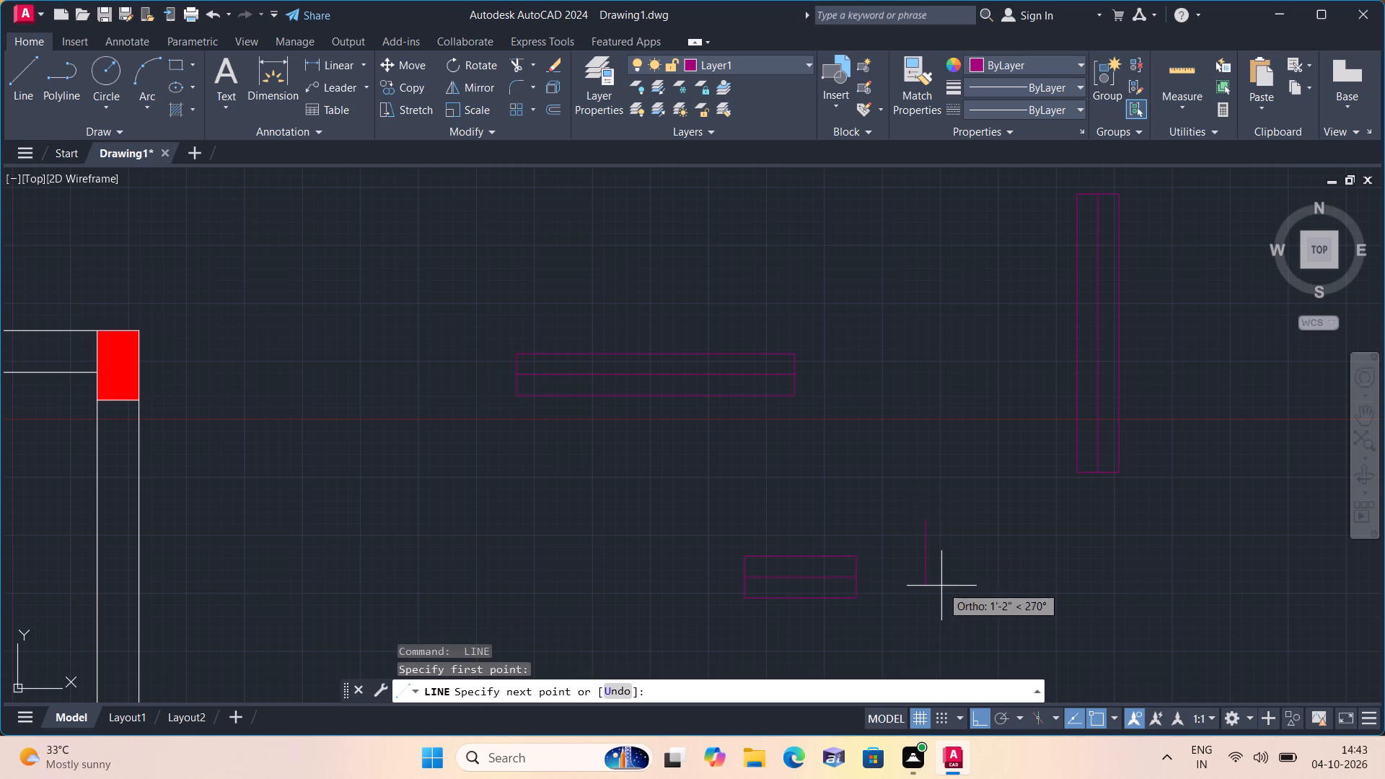
{"action": "type", "text": "2'"}
{"action": "key", "text": "space"}
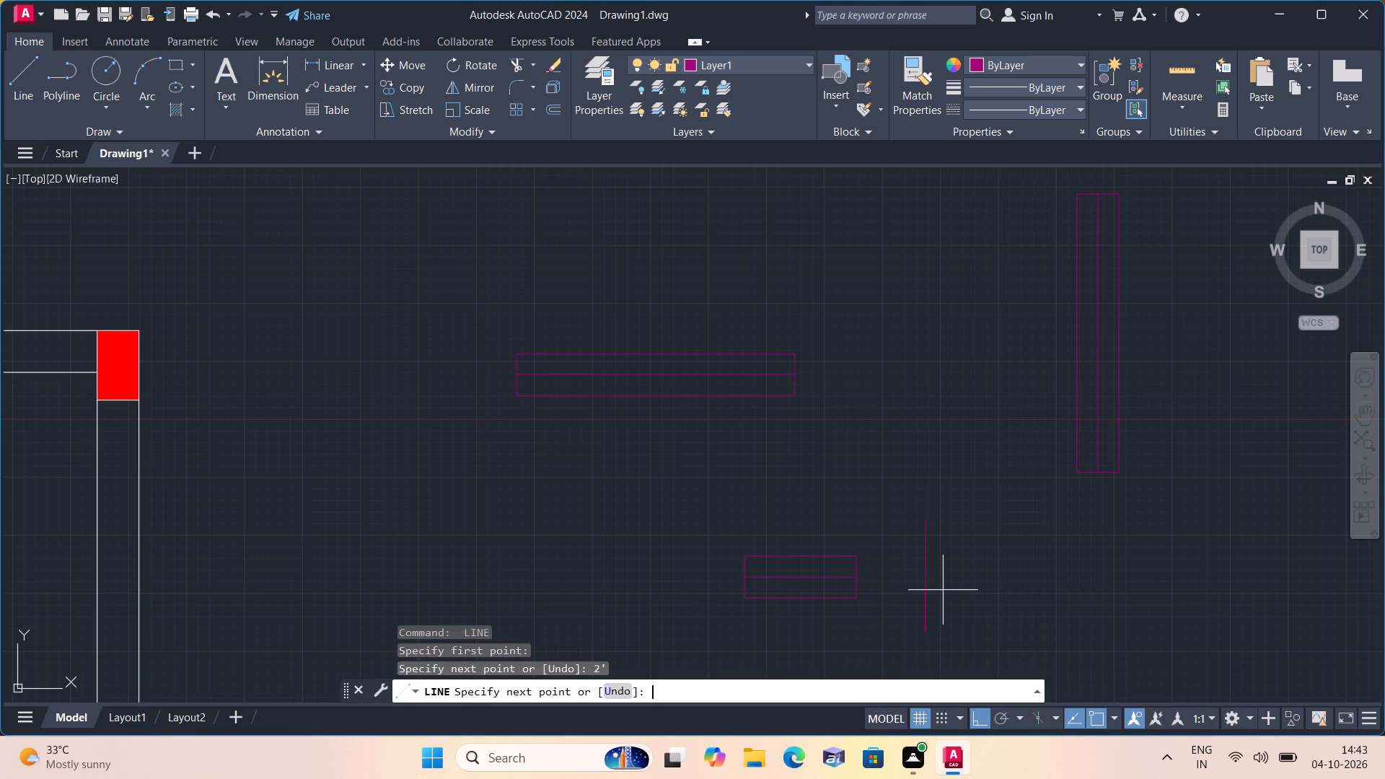
{"action": "type", "text": "9\""}
{"action": "key", "text": "space"}
{"action": "type", "text": "2'"}
{"action": "key", "text": "space"}
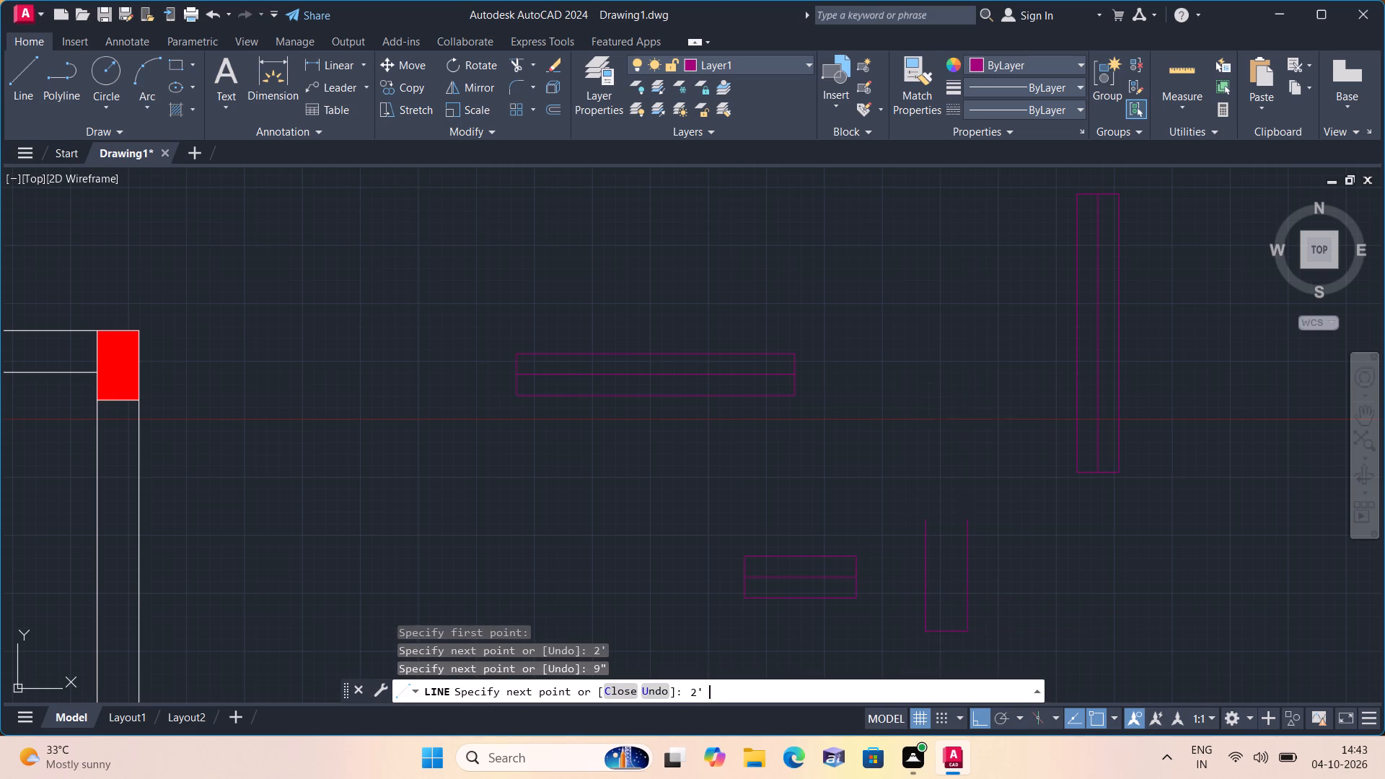
{"action": "left_click", "coordinate": [925, 520]}
{"action": "key", "text": "space"}
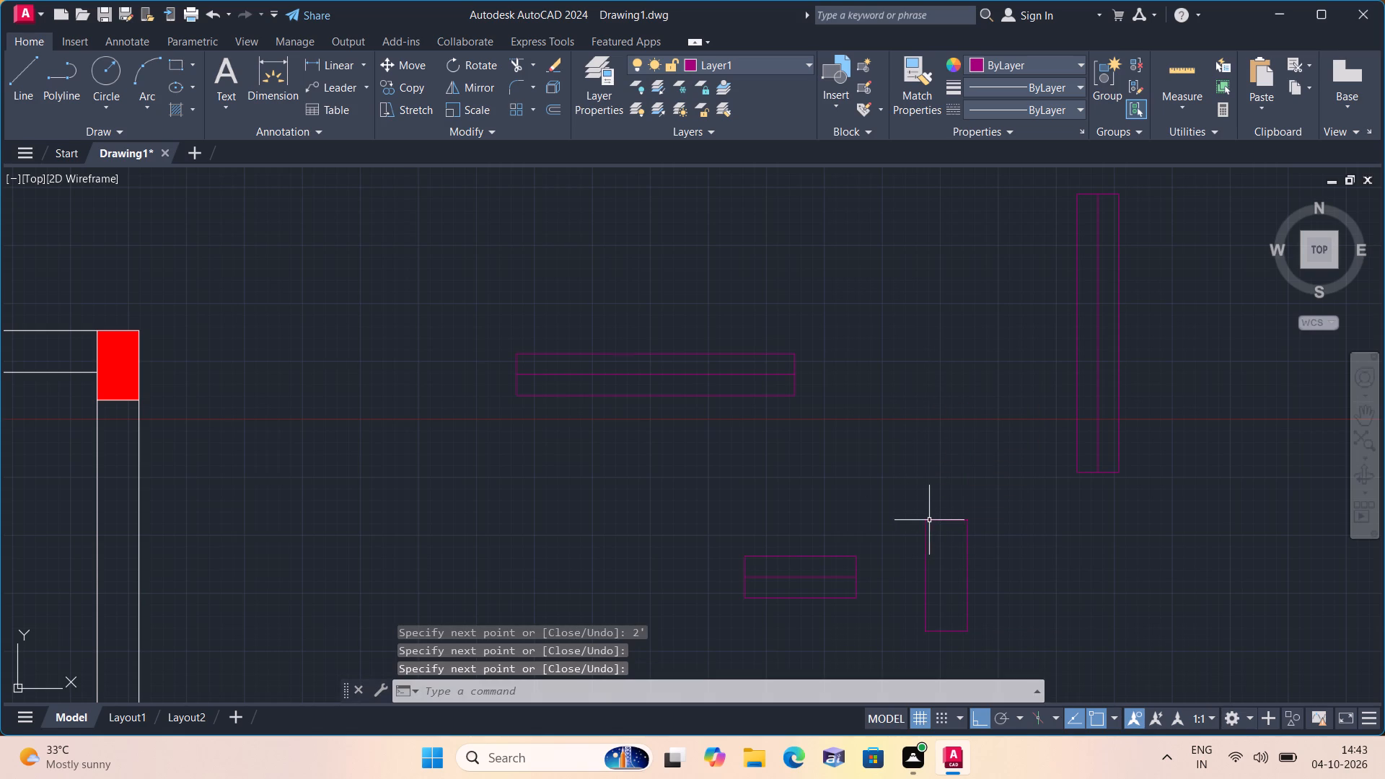
Draw a vertical centre line through the upright 2' rectangle, joining the midpoints of its top and bottom sides.
{"action": "key", "text": "space"}
{"action": "left_click", "coordinate": [949, 521]}
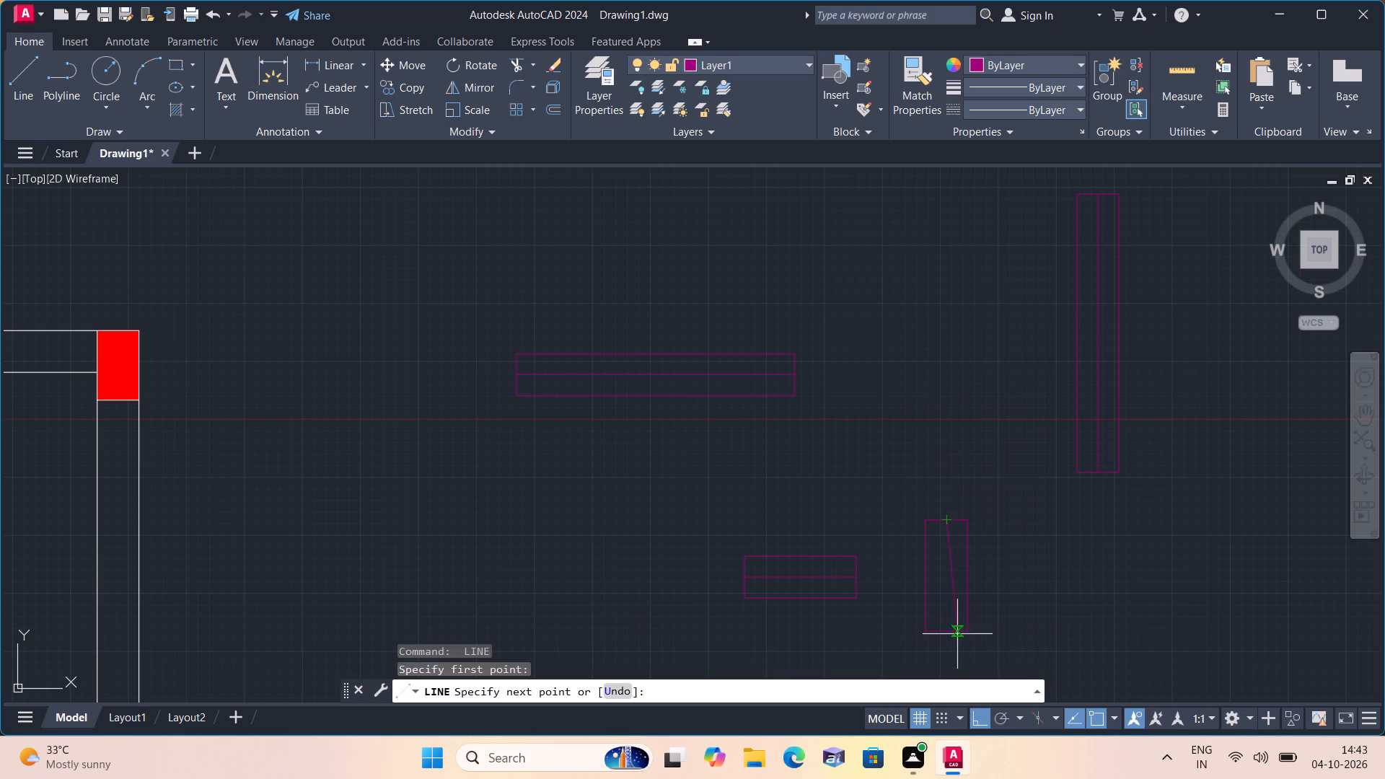
{"action": "left_click", "coordinate": [951, 635]}
{"action": "key", "text": "space"}
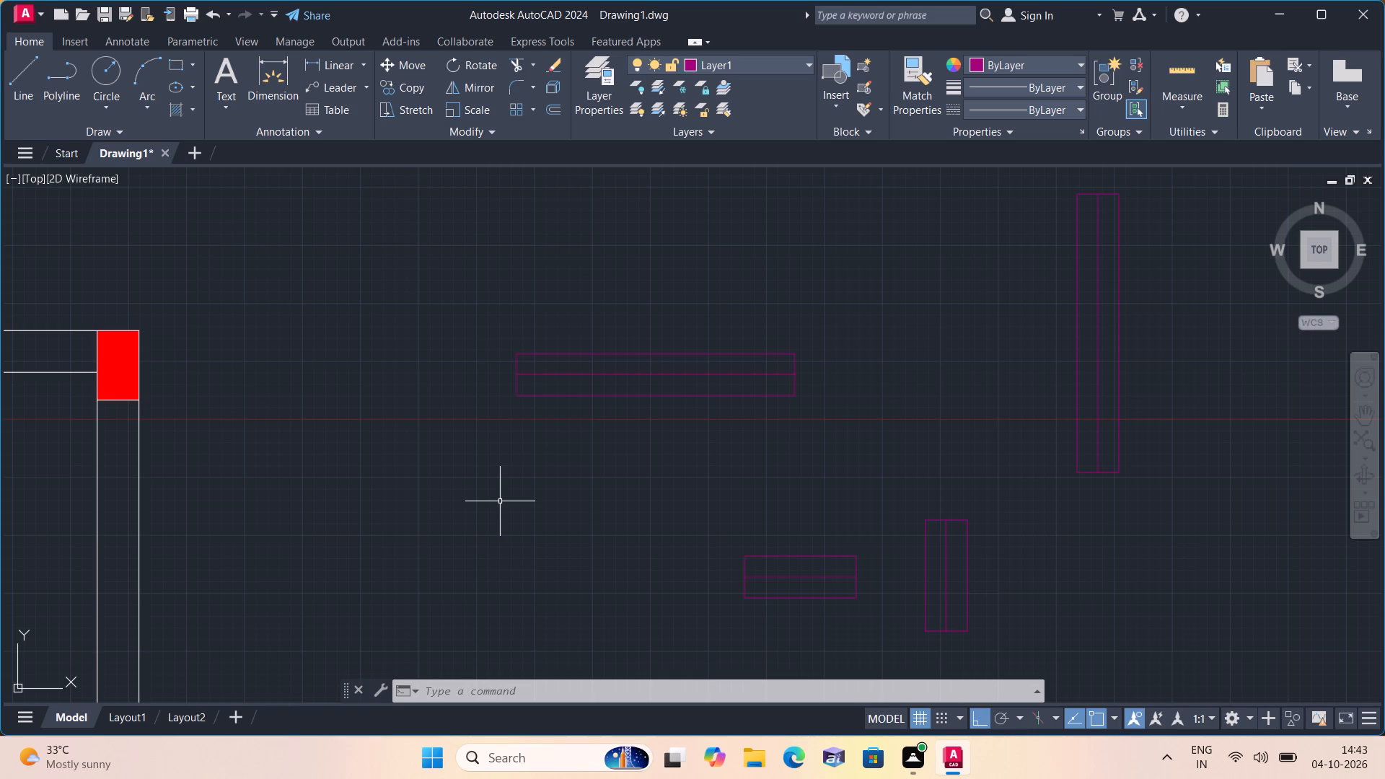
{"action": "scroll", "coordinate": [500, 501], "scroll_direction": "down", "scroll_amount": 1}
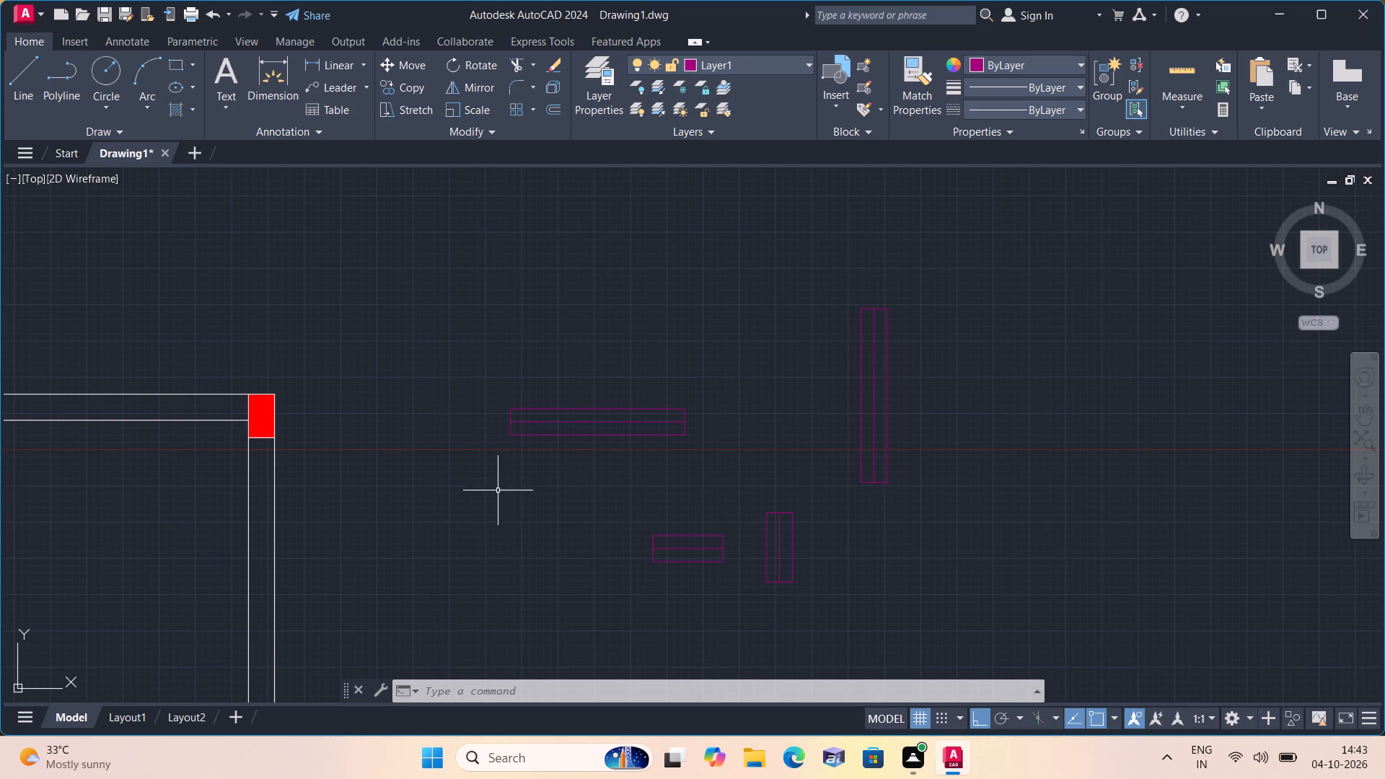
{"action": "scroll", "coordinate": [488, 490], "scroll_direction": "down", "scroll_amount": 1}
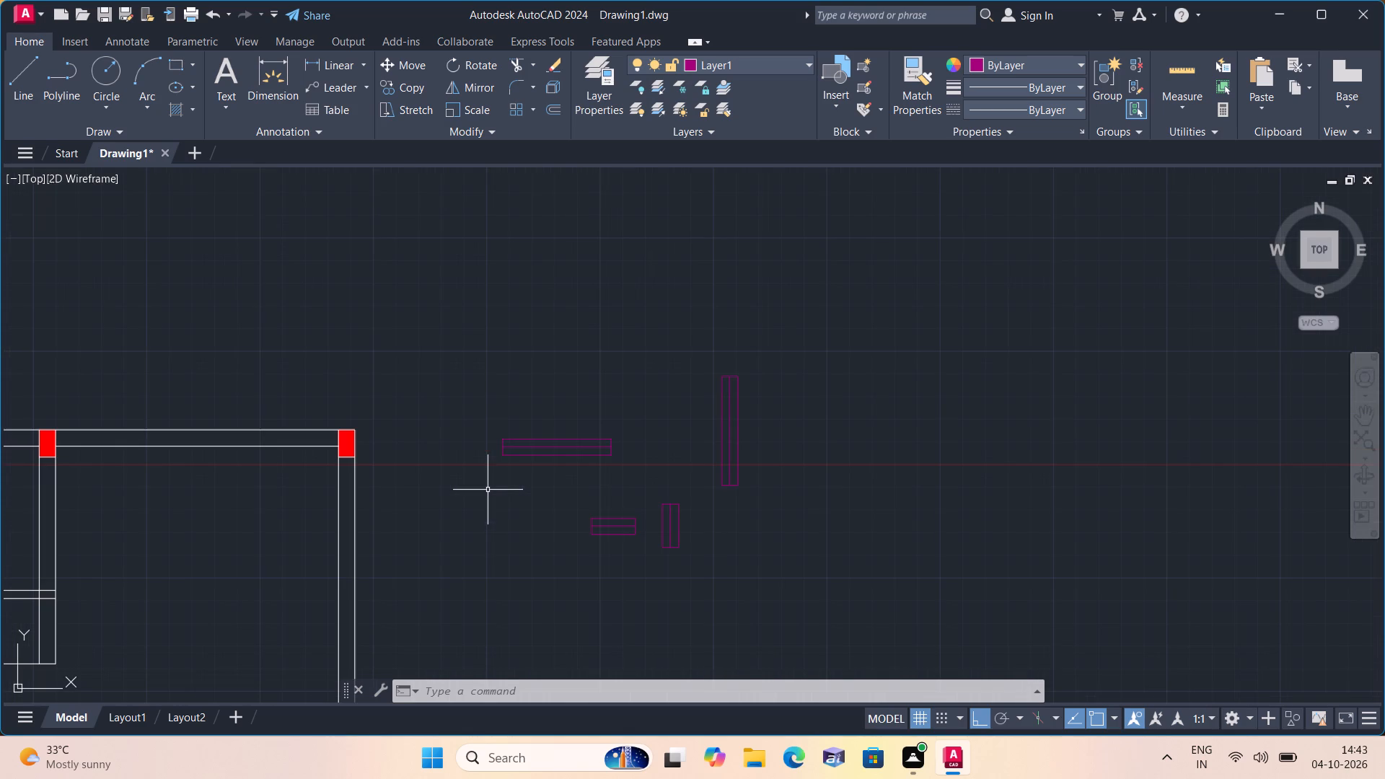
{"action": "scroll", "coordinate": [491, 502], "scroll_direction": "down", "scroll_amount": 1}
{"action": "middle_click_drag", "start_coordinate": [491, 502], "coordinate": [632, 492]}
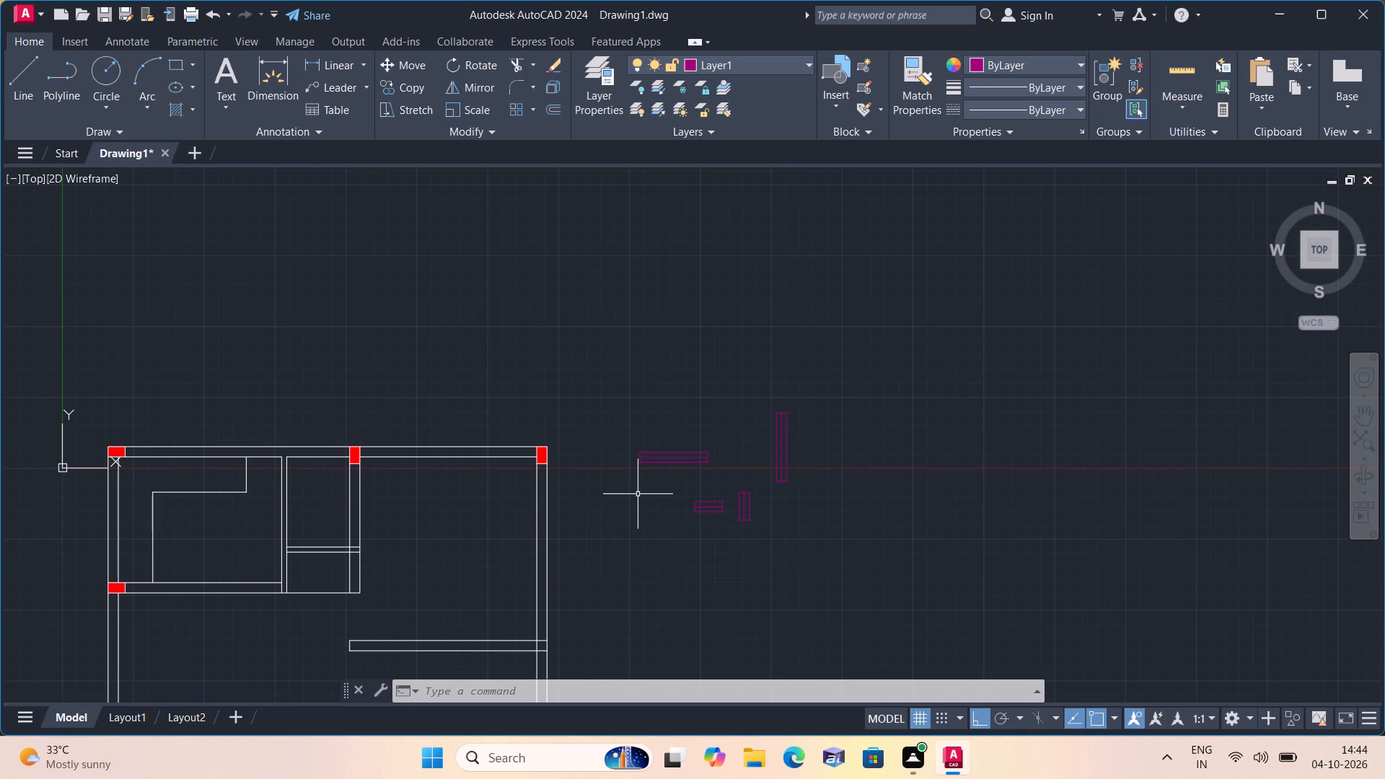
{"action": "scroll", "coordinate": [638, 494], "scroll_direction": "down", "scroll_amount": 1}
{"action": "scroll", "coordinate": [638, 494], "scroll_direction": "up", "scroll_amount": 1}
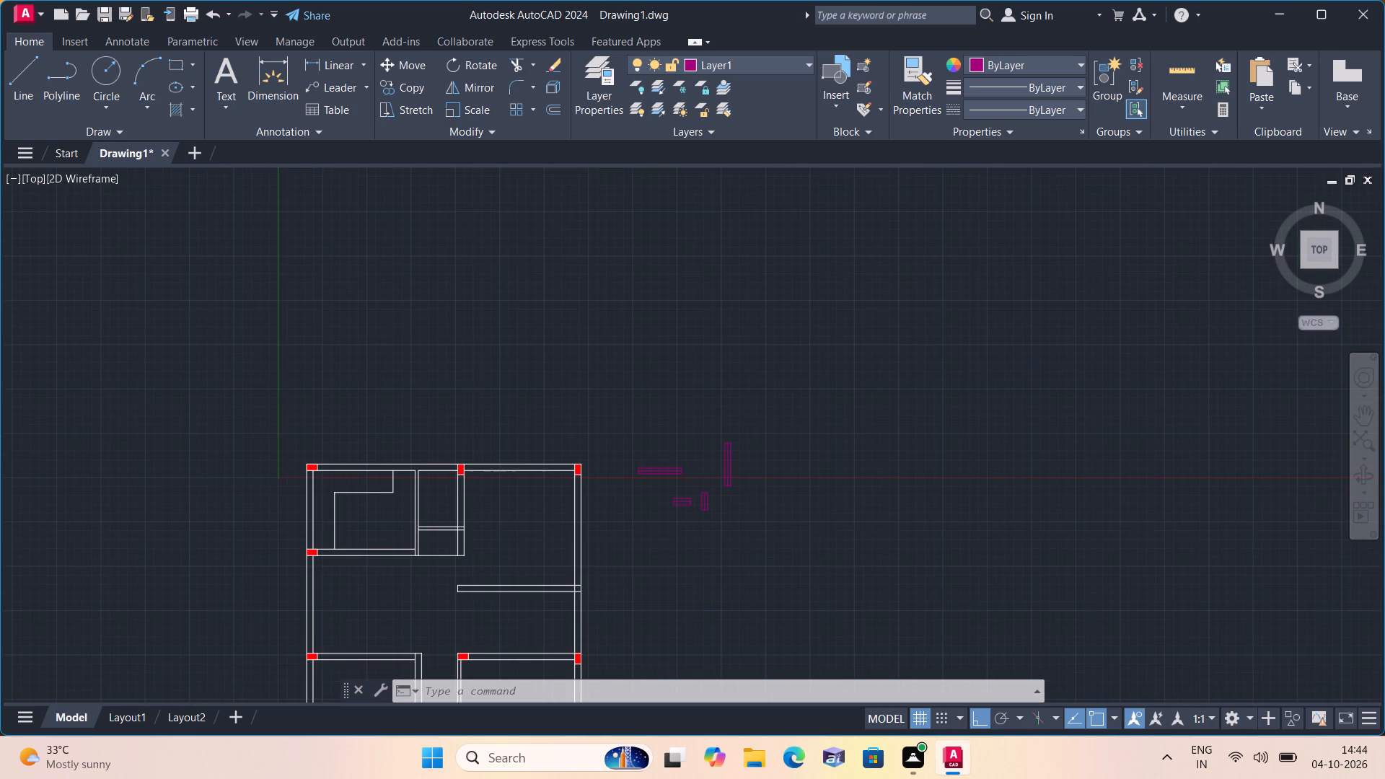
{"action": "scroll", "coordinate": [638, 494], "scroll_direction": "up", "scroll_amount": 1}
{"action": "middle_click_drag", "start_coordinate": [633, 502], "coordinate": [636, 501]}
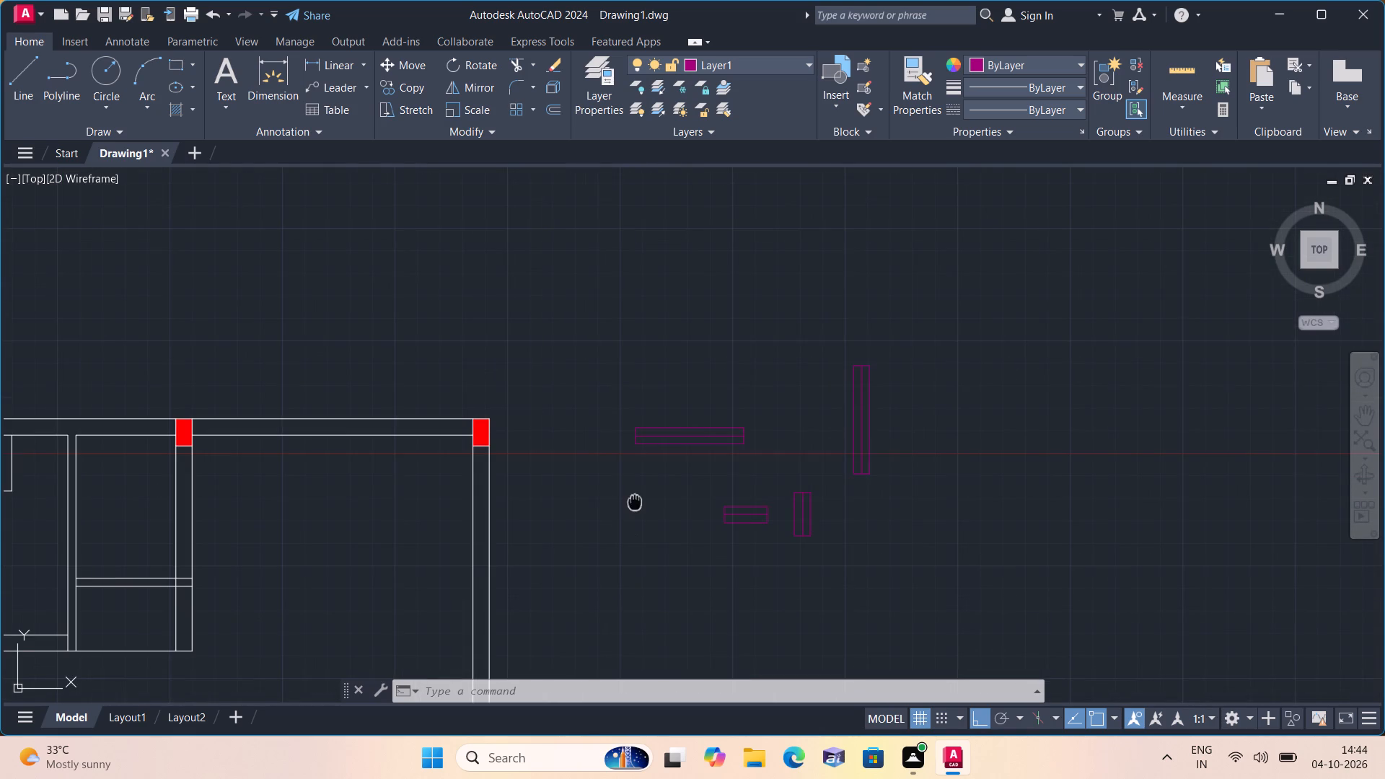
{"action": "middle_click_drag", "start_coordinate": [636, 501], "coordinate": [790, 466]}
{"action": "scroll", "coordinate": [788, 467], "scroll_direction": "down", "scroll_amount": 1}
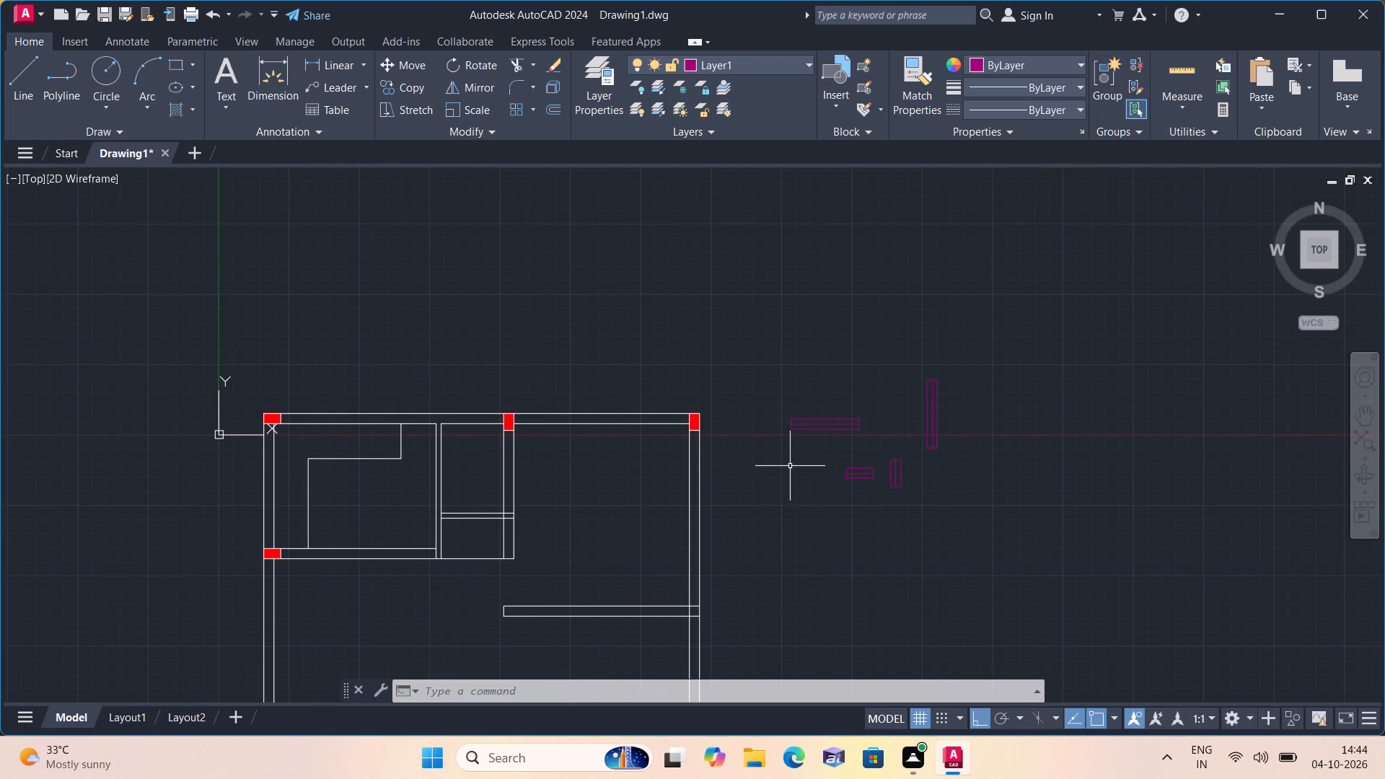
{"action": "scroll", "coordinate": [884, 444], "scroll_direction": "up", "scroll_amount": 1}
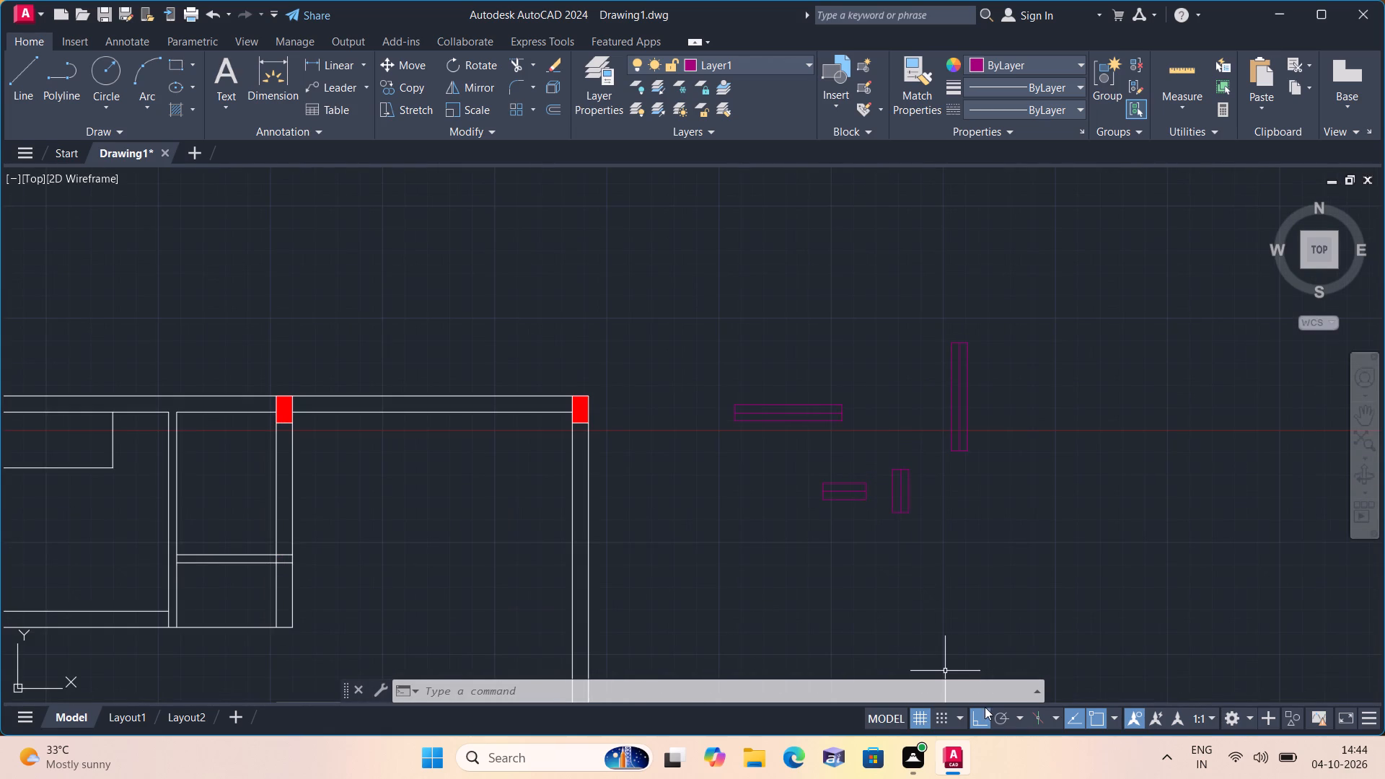
With Ortho off, copy the horizontal 5' window by its bottom midpoint into the top wall of the top-left and top-right rooms.
{"action": "left_click", "coordinate": [984, 715]}
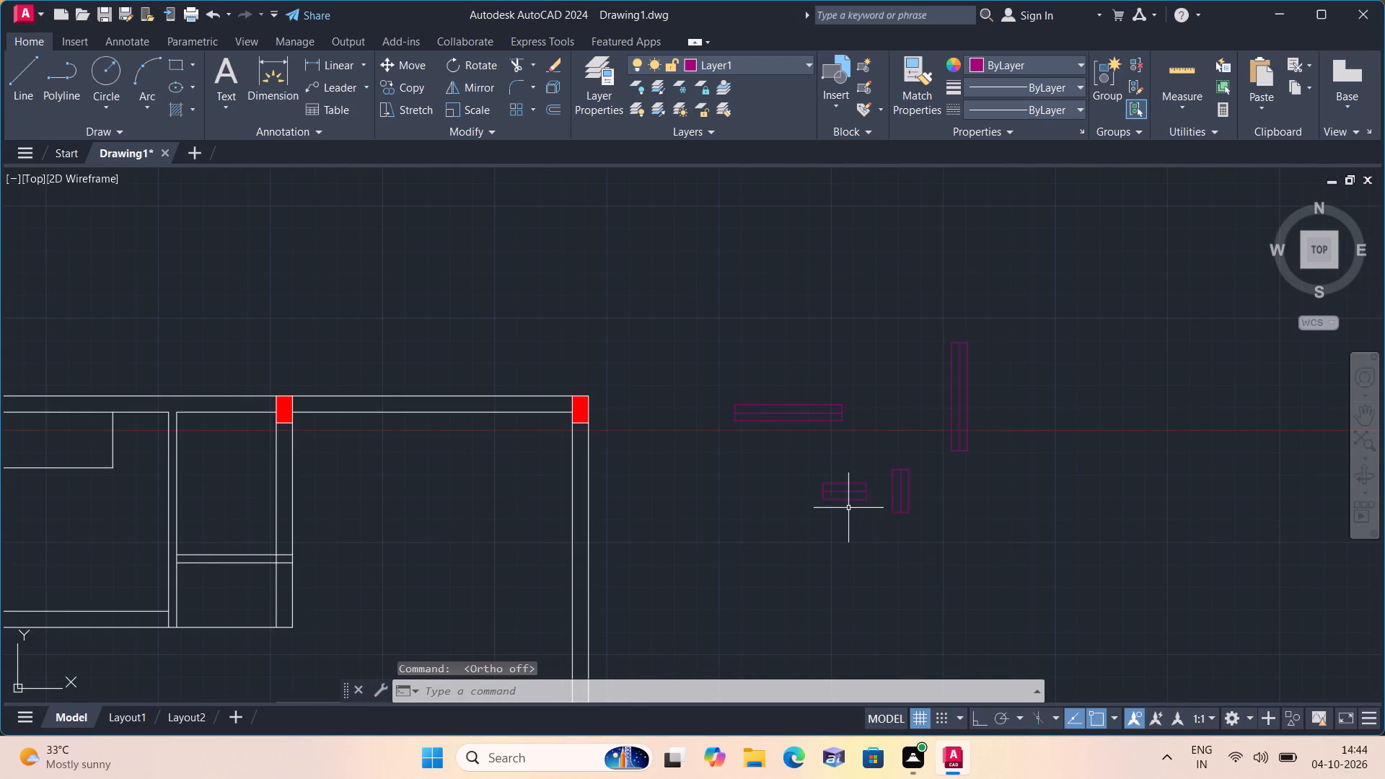
{"action": "middle_click_drag", "start_coordinate": [747, 448], "coordinate": [939, 445]}
{"action": "left_click", "coordinate": [1033, 444]}
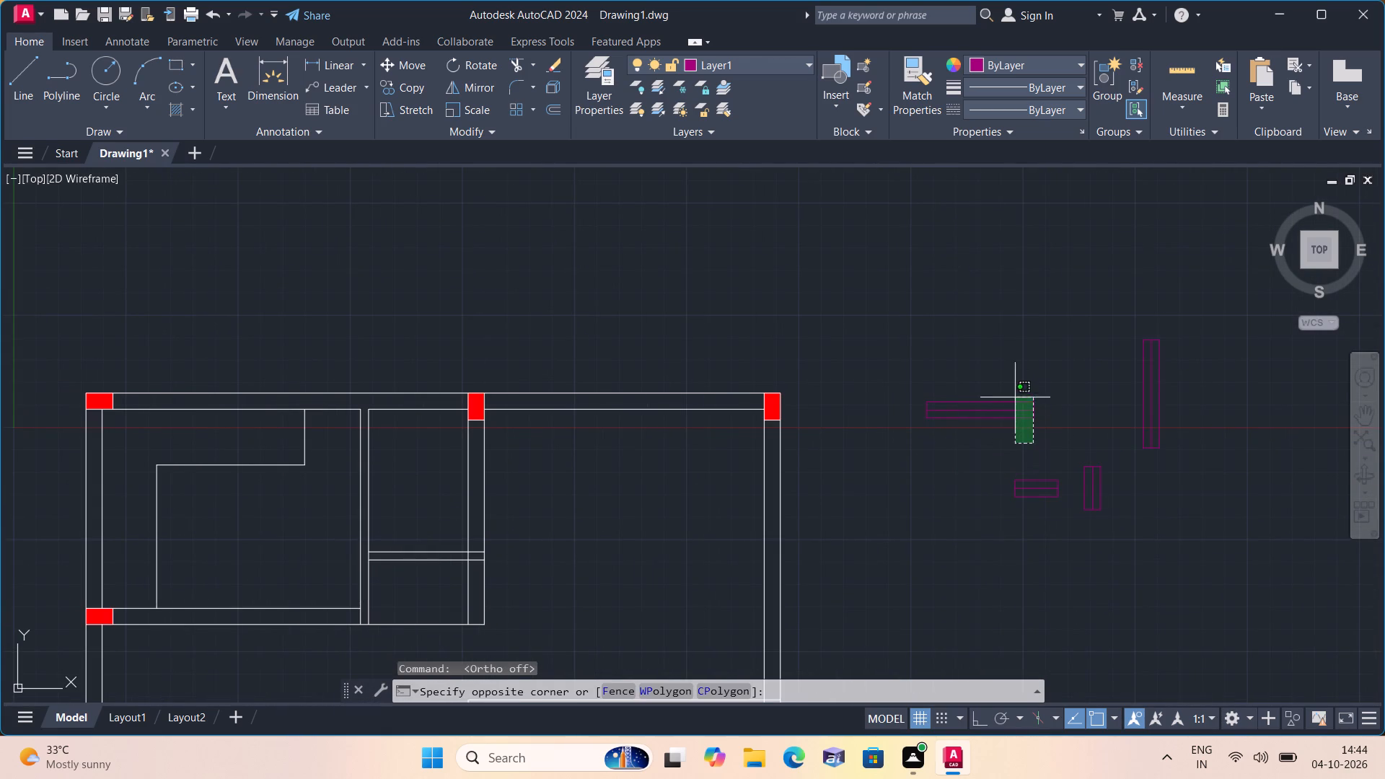
{"action": "left_click", "coordinate": [876, 351]}
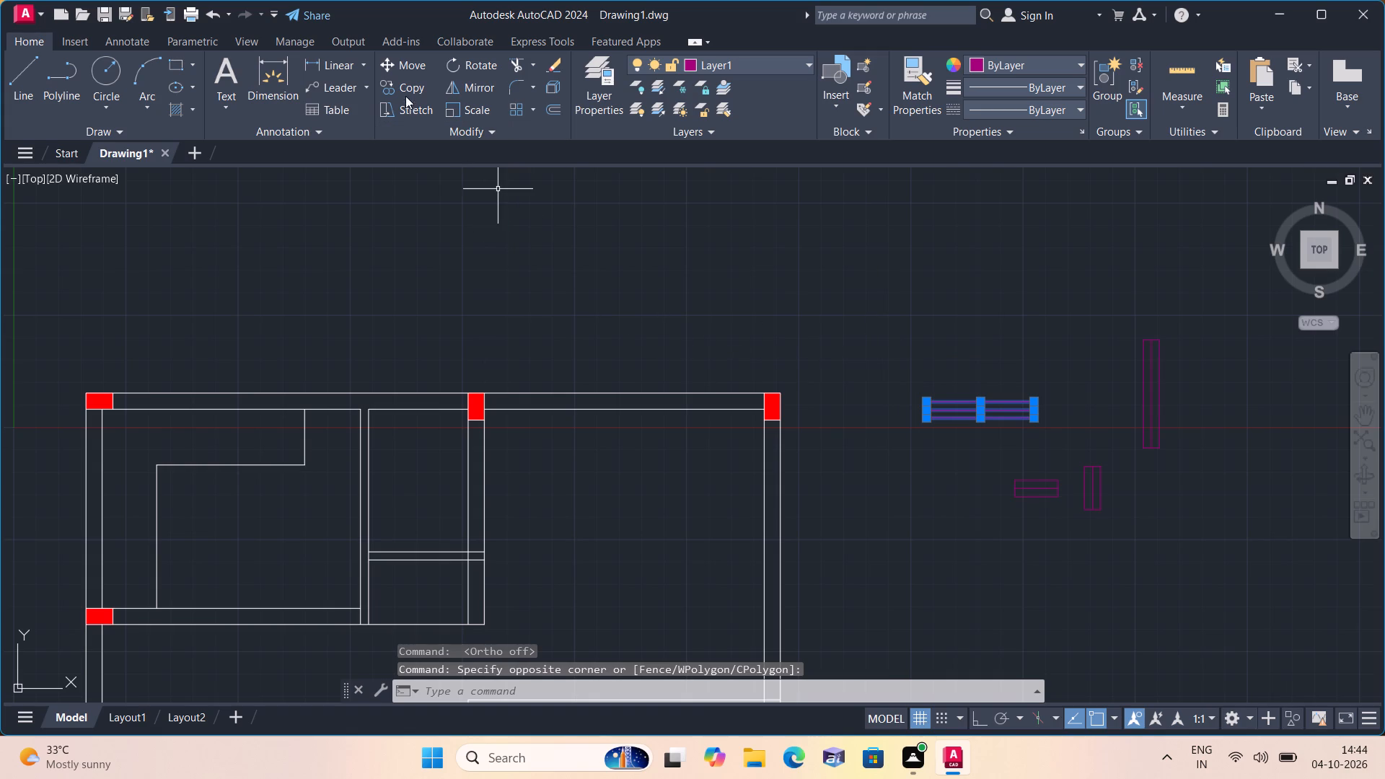
{"action": "left_click", "coordinate": [406, 87]}
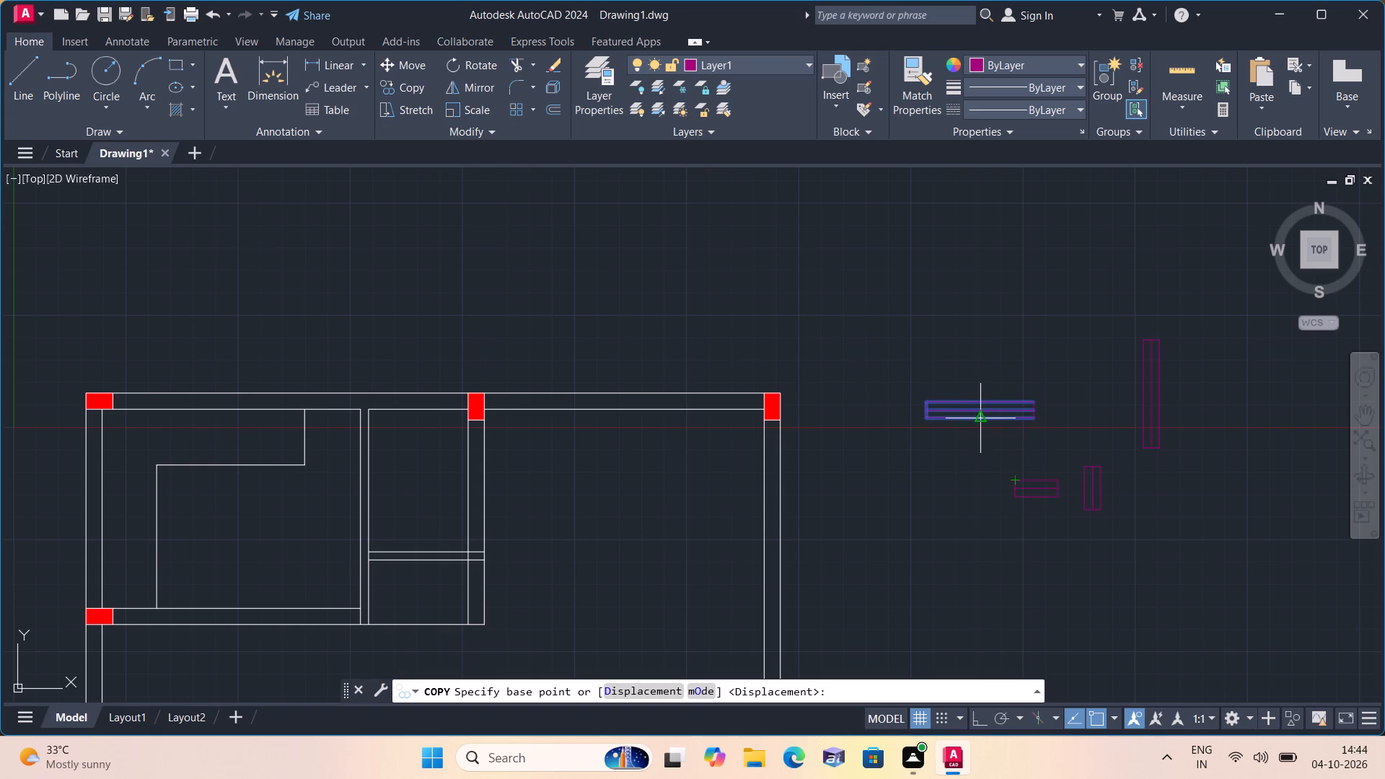
{"action": "left_click", "coordinate": [976, 418]}
{"action": "middle_click_drag", "start_coordinate": [859, 415], "coordinate": [992, 493]}
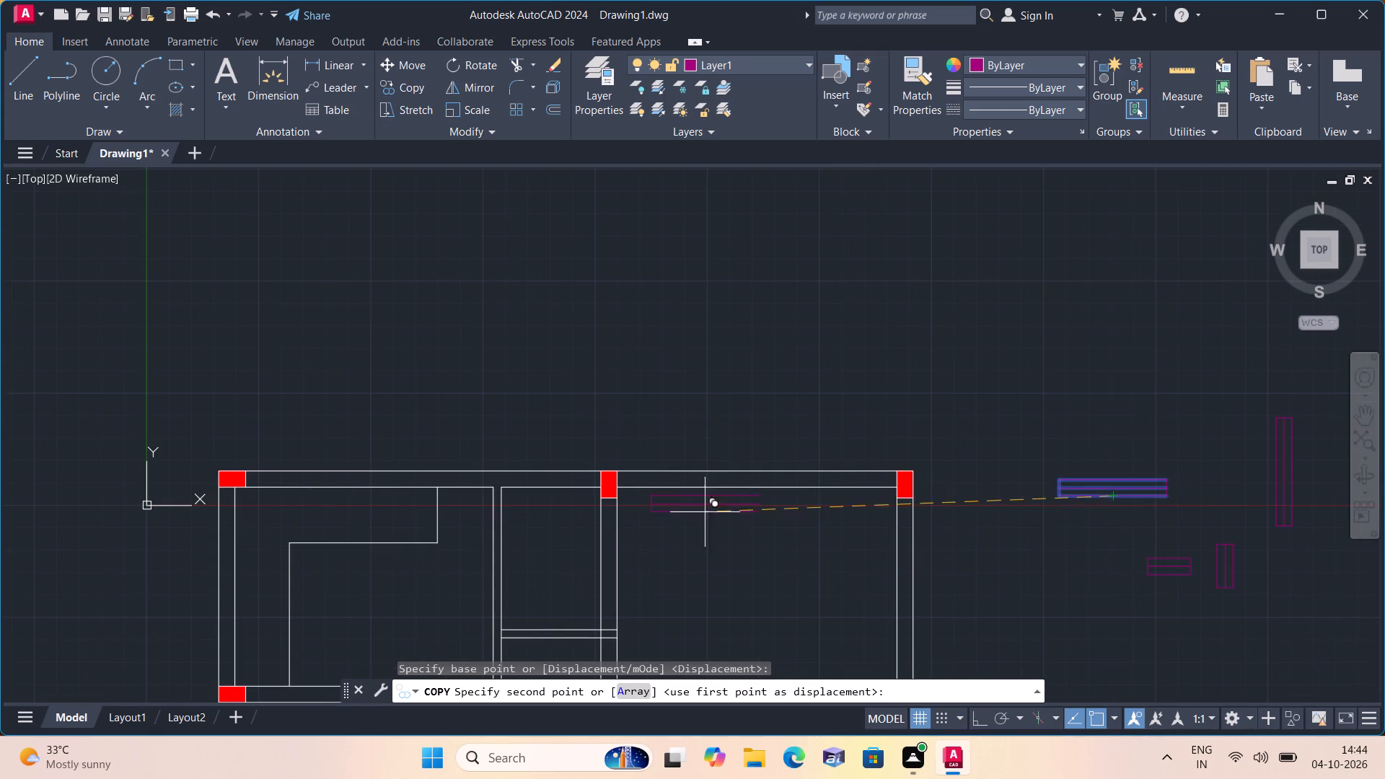
{"action": "left_click", "coordinate": [355, 487]}
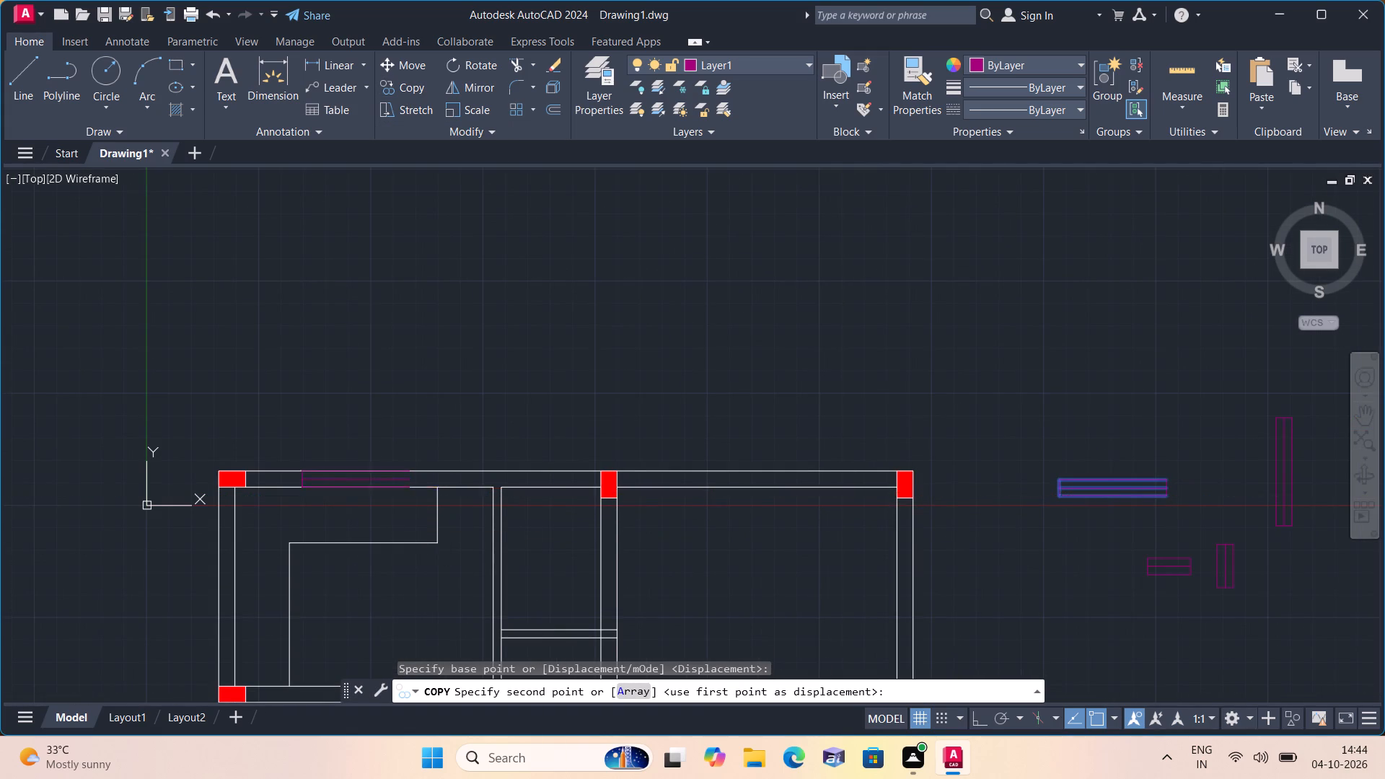
{"action": "left_click", "coordinate": [760, 485]}
{"action": "scroll", "coordinate": [760, 485], "scroll_direction": "down", "scroll_amount": 1}
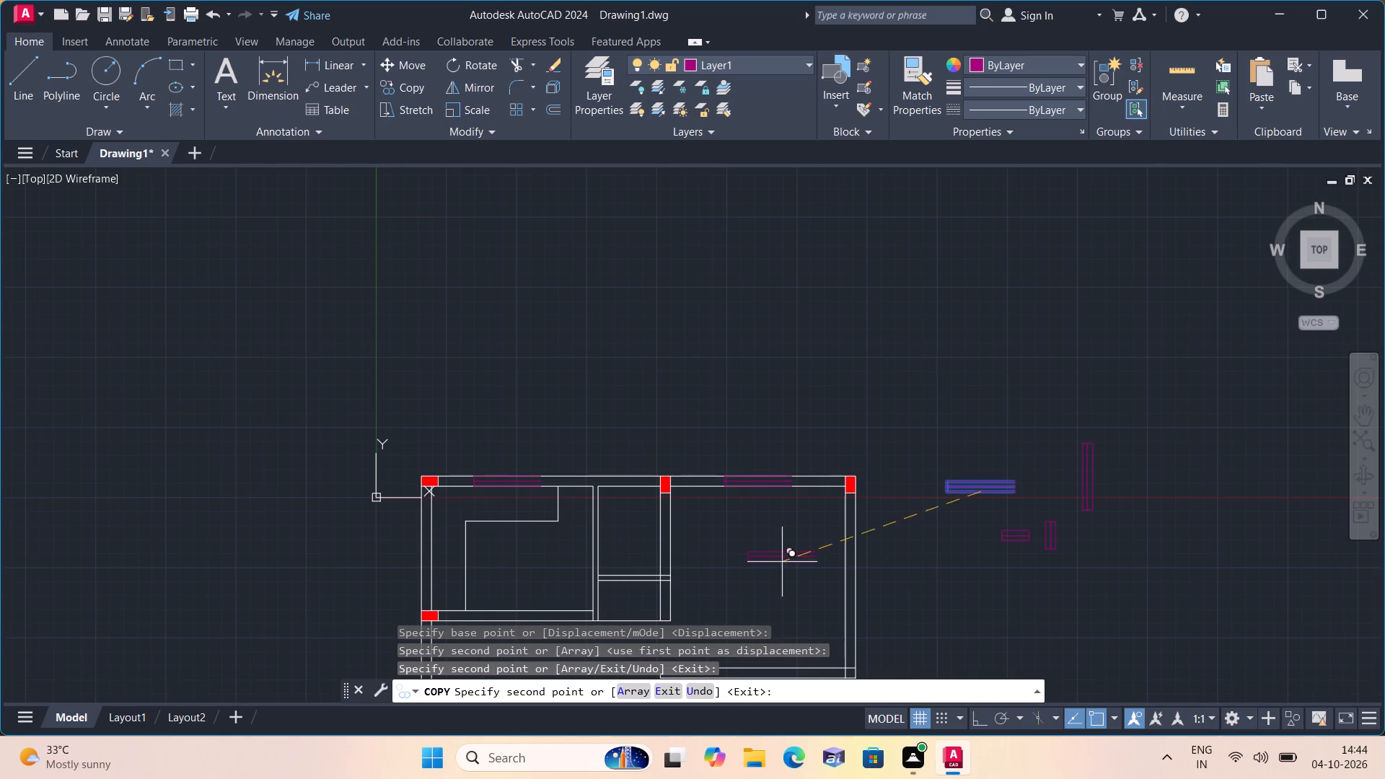
{"action": "middle_click_drag", "start_coordinate": [784, 597], "coordinate": [765, 534]}
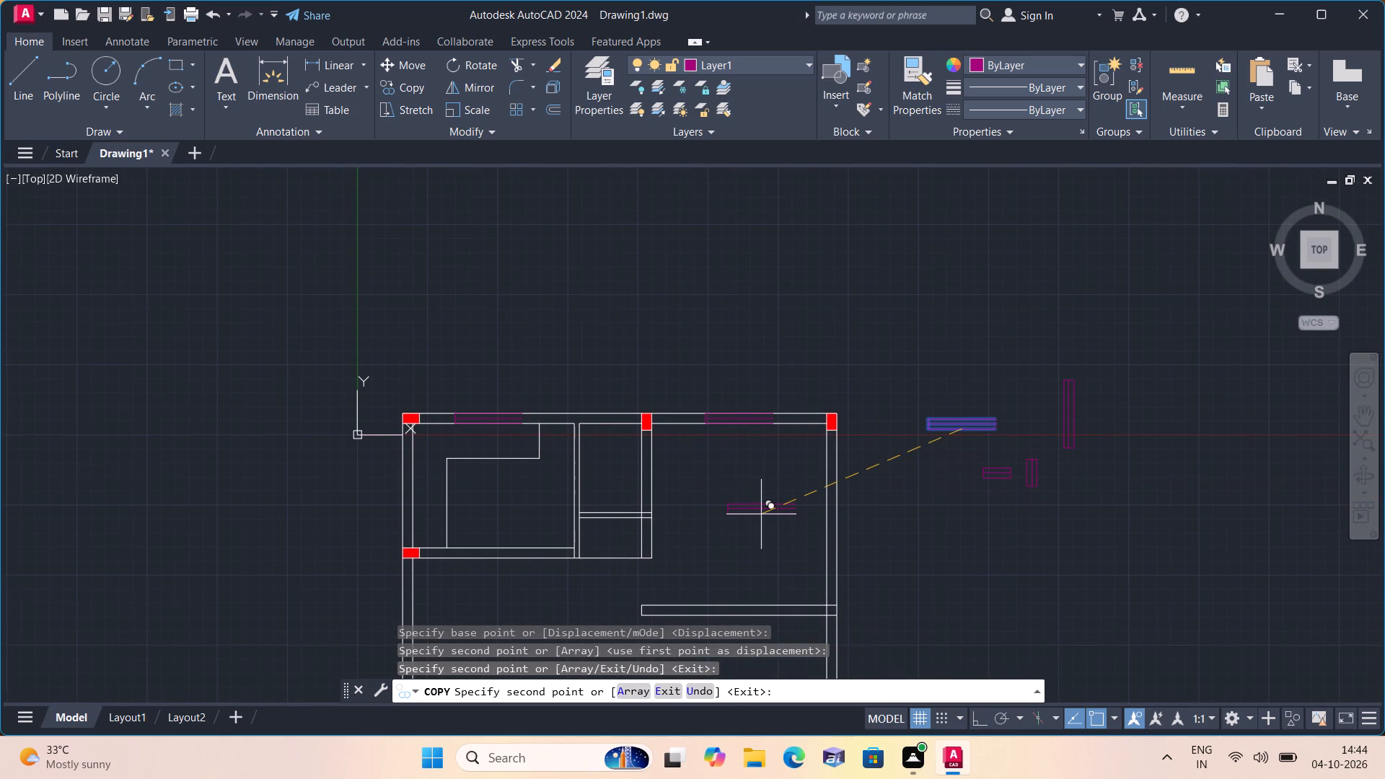
{"action": "key", "text": "Escape"}
Move the horizontal 2' window by its bottom midpoint into the top wall of the narrow room between the two larger rooms.
{"action": "scroll", "coordinate": [1028, 488], "scroll_direction": "up", "scroll_amount": 1}
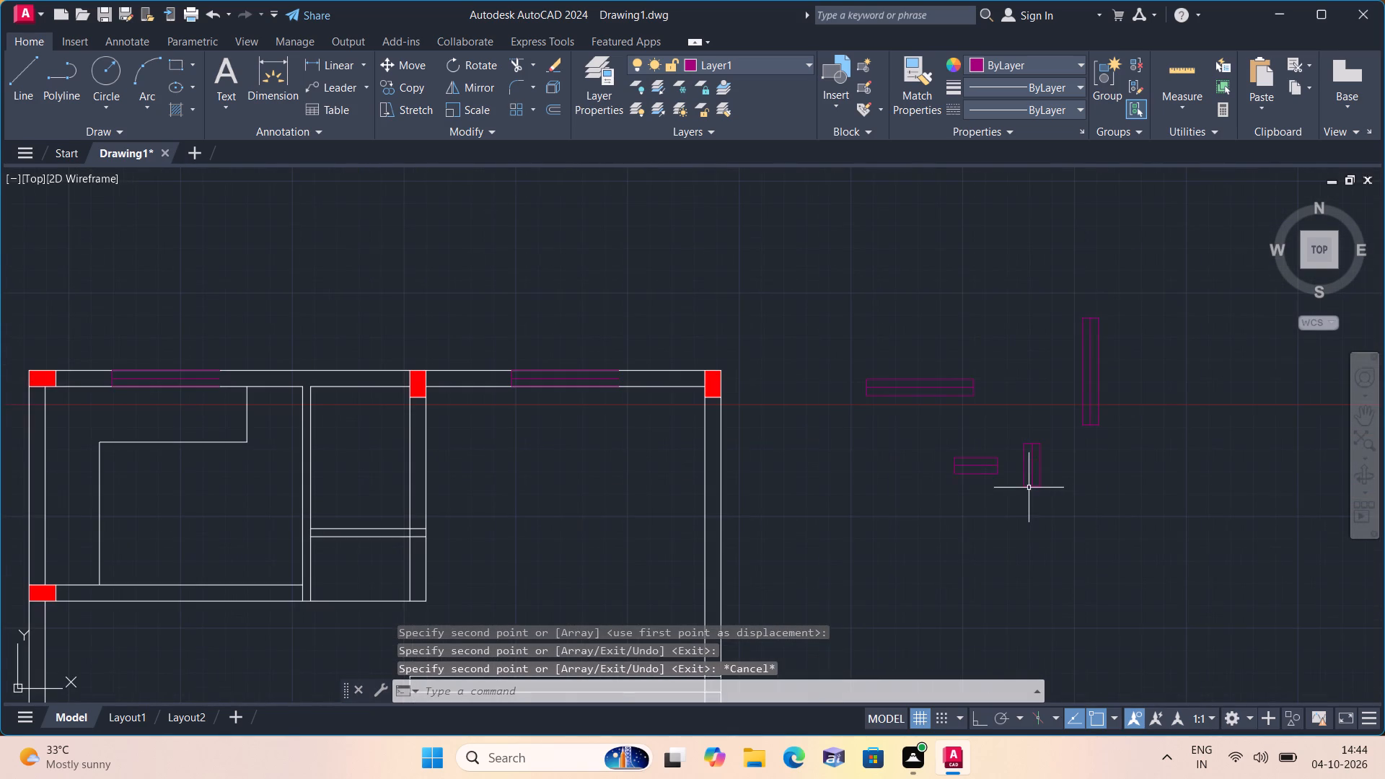
{"action": "left_click", "coordinate": [1021, 488]}
{"action": "left_click", "coordinate": [912, 440]}
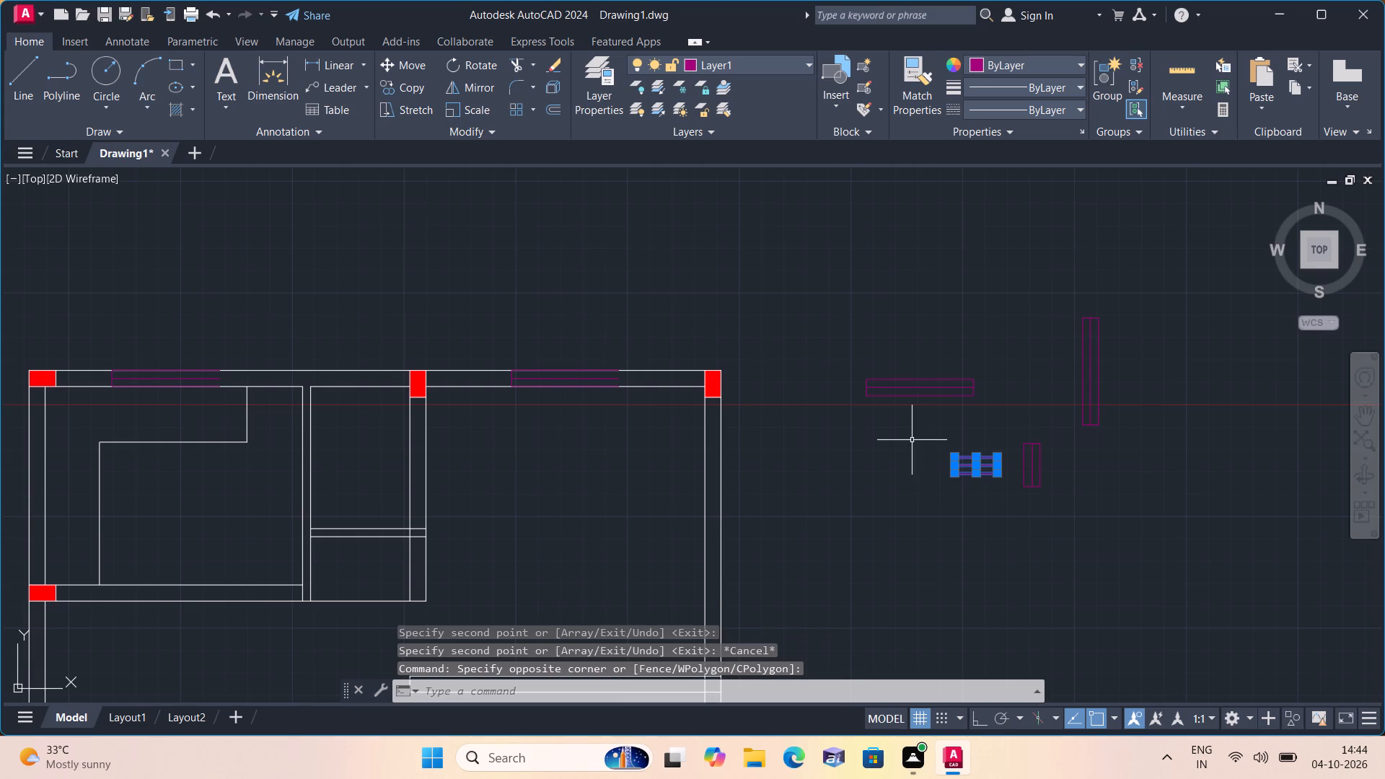
{"action": "left_click", "coordinate": [411, 63]}
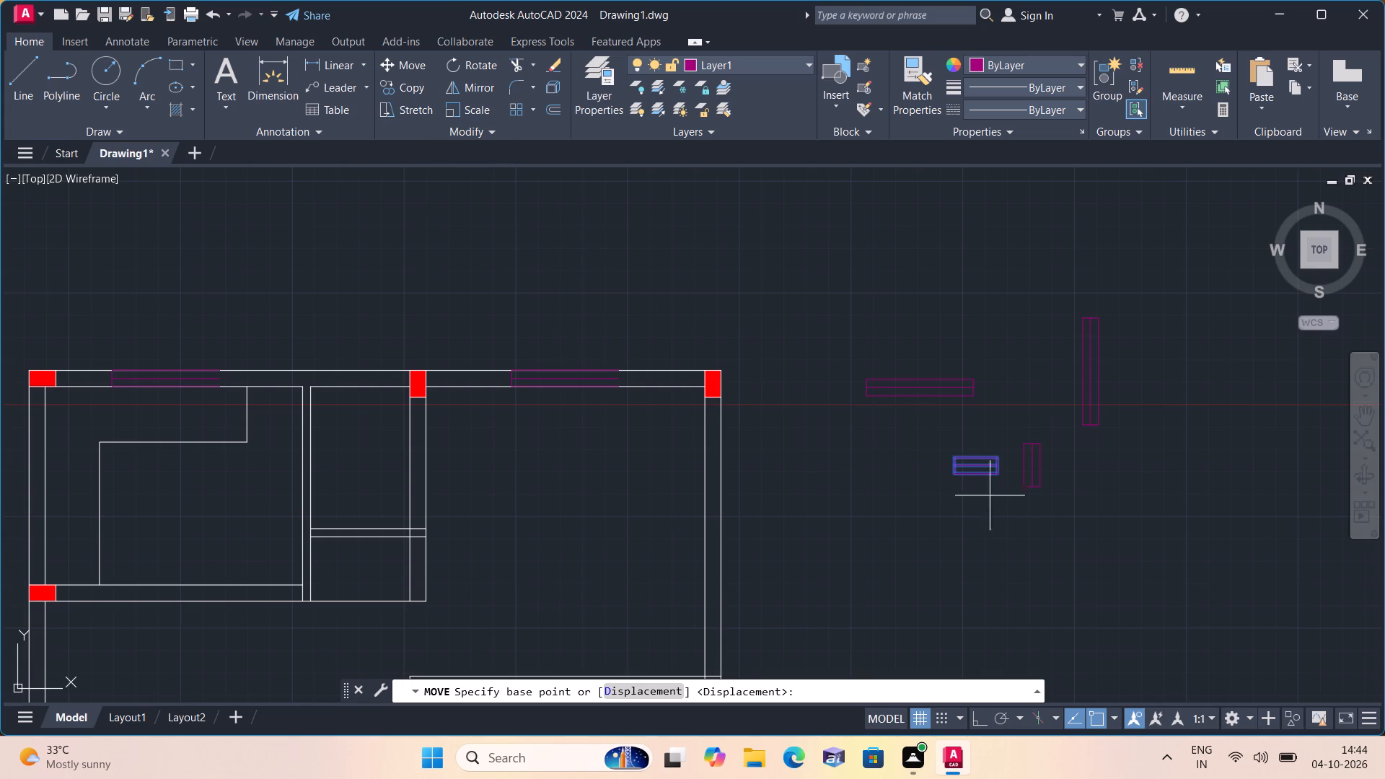
{"action": "left_click", "coordinate": [972, 477]}
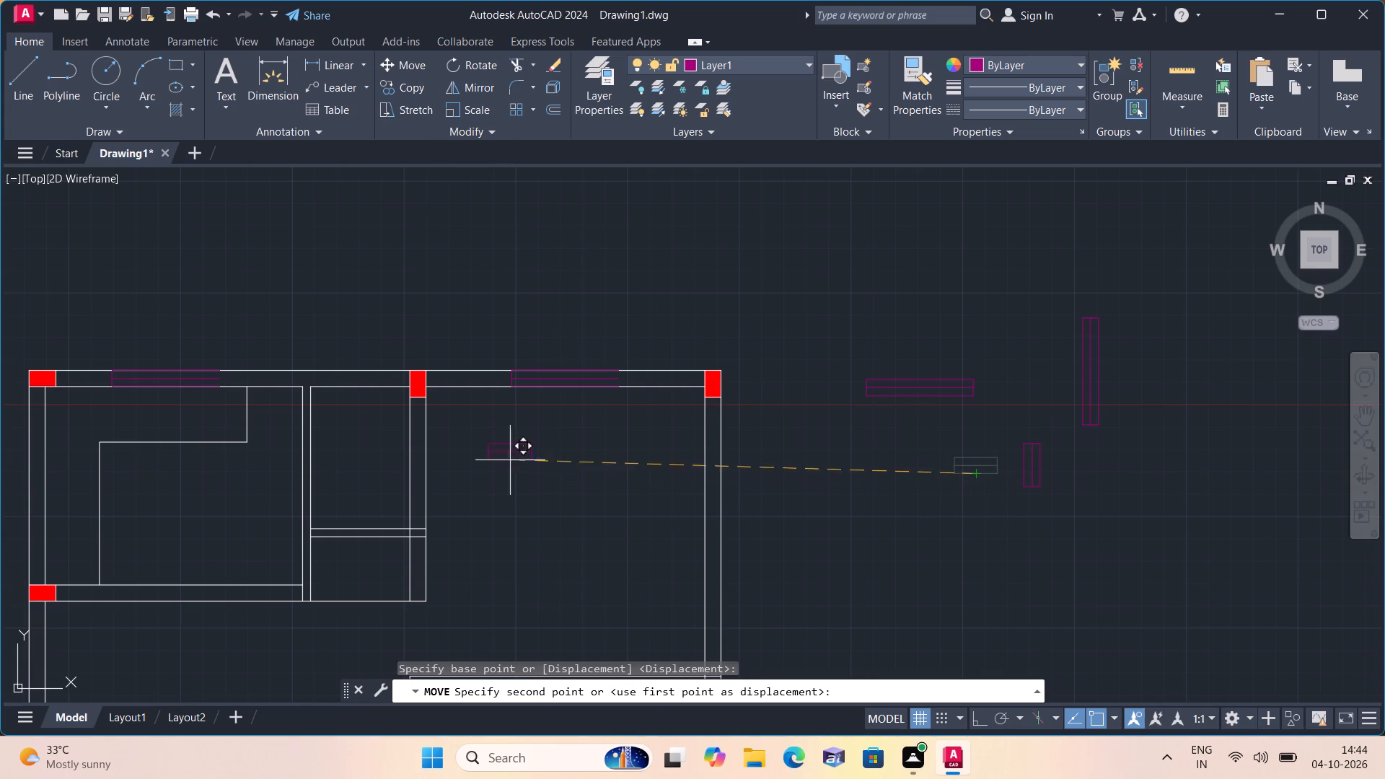
{"action": "left_click", "coordinate": [355, 383]}
{"action": "scroll", "coordinate": [453, 507], "scroll_direction": "down", "scroll_amount": 1}
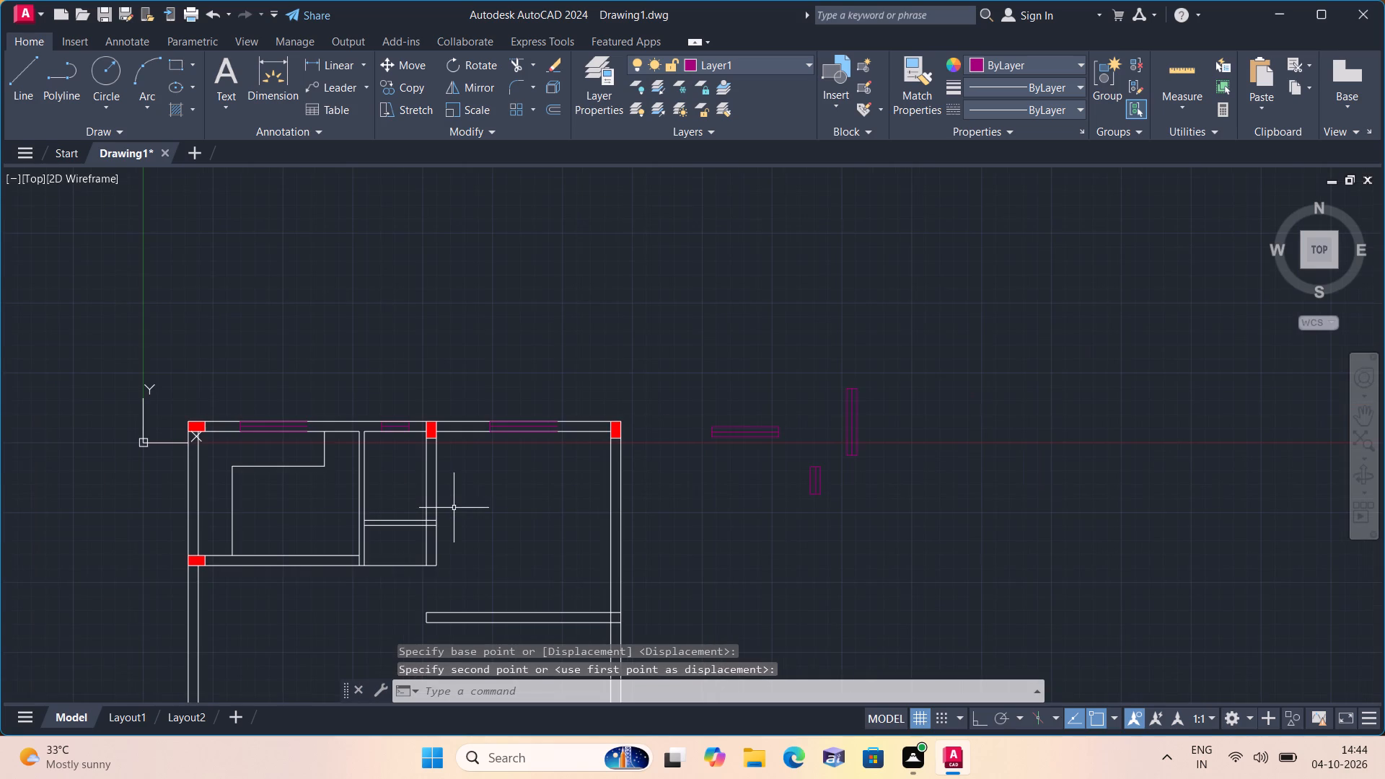
Copy the upright 5' window by its right side's midpoint to the inner face midpoint of the top-left room's left wall.
{"action": "scroll", "coordinate": [471, 522], "scroll_direction": "down", "scroll_amount": 1}
{"action": "scroll", "coordinate": [471, 522], "scroll_direction": "up", "scroll_amount": 2}
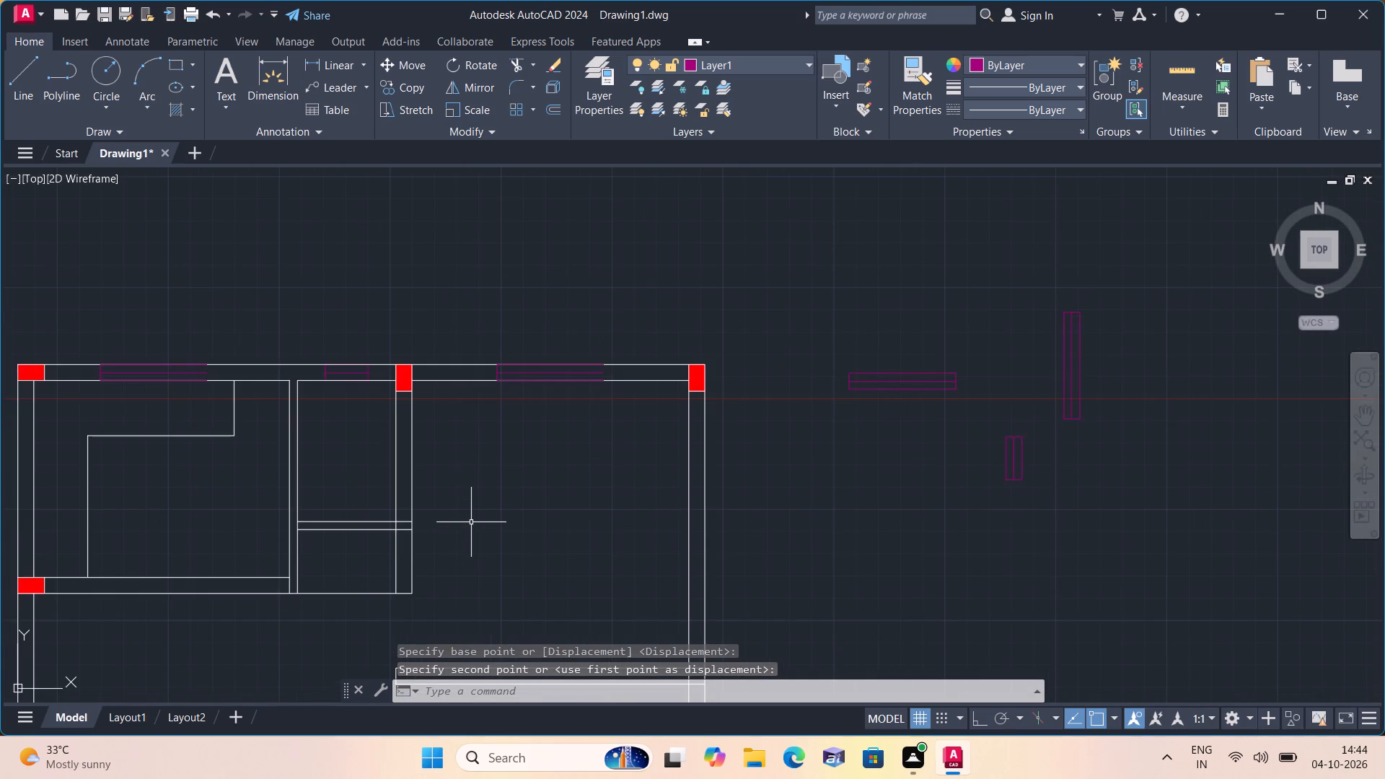
{"action": "scroll", "coordinate": [471, 522], "scroll_direction": "down", "scroll_amount": 1}
{"action": "scroll", "coordinate": [472, 523], "scroll_direction": "up", "scroll_amount": 1}
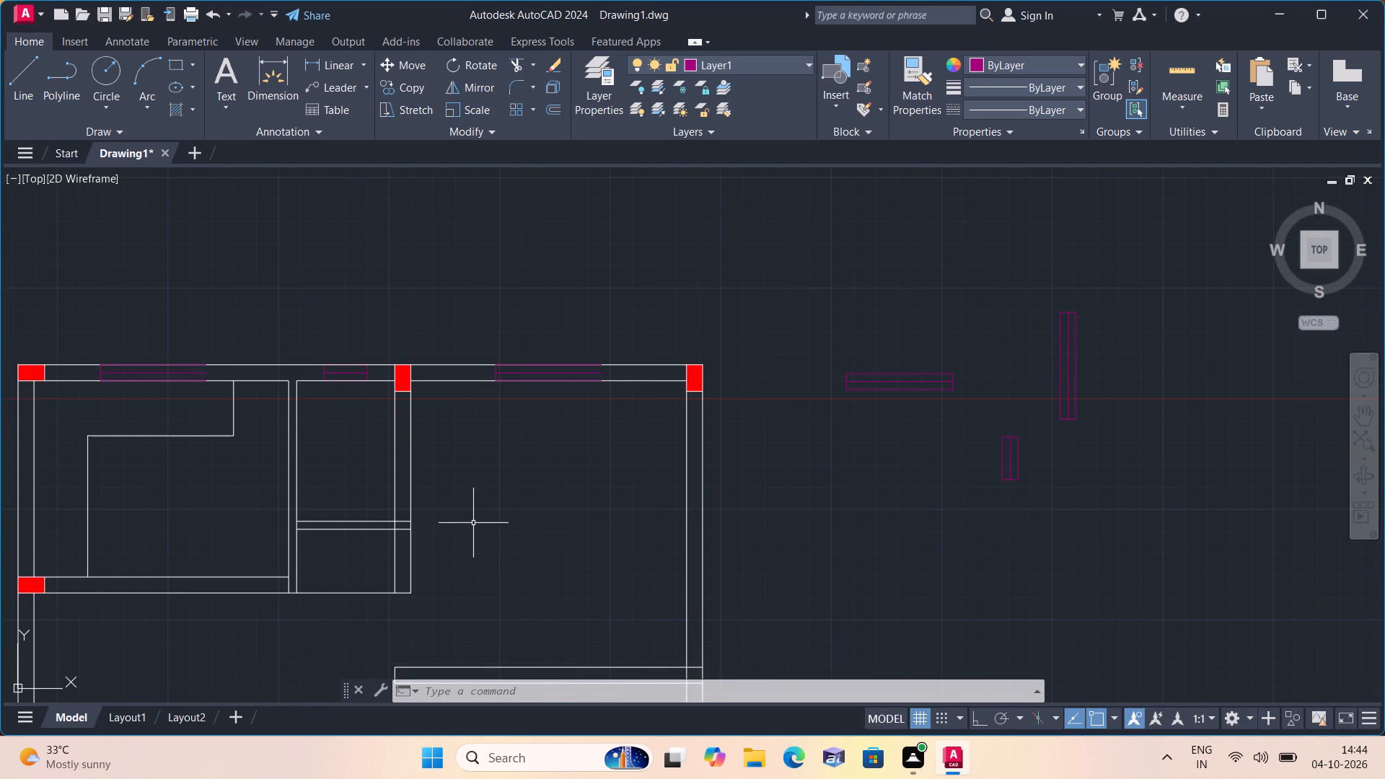
{"action": "left_click", "coordinate": [988, 314]}
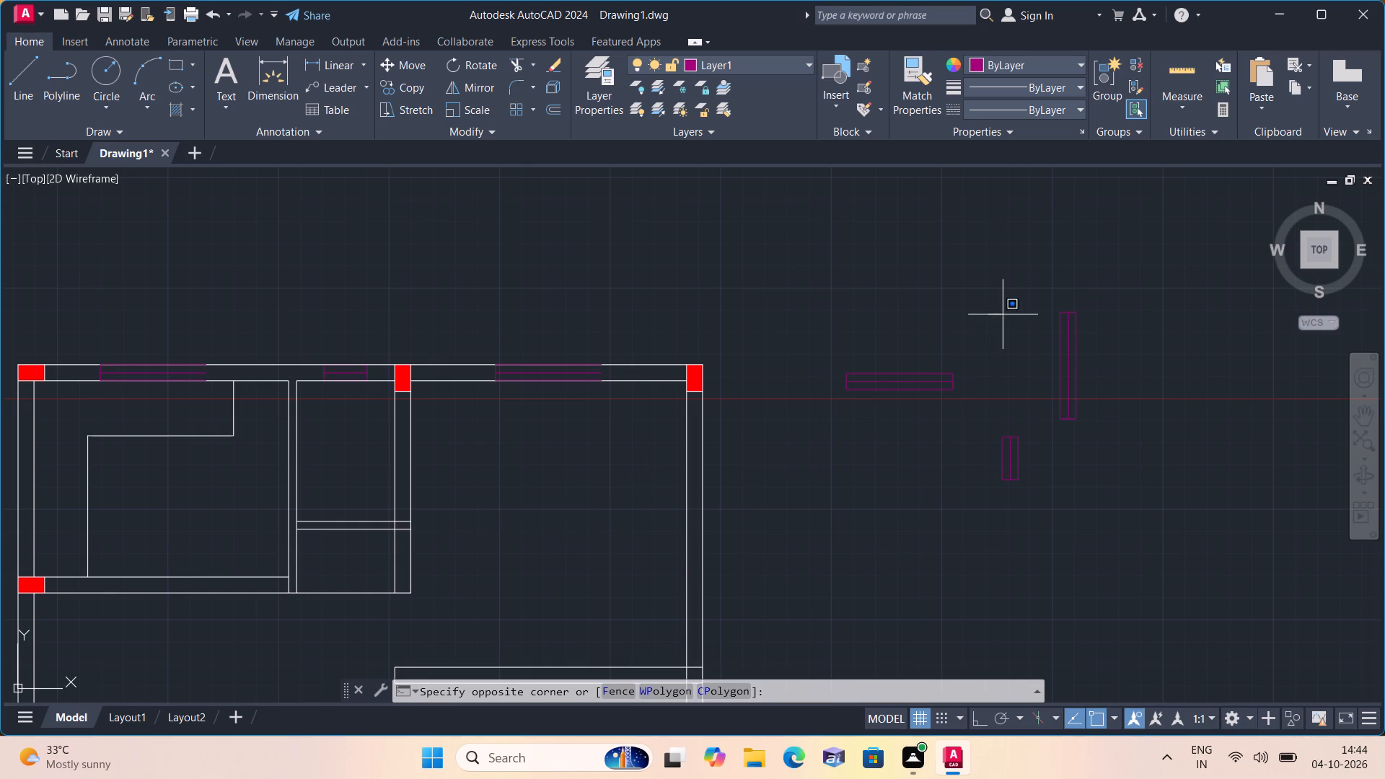
{"action": "left_click", "coordinate": [1108, 374]}
{"action": "left_click", "coordinate": [1130, 453]}
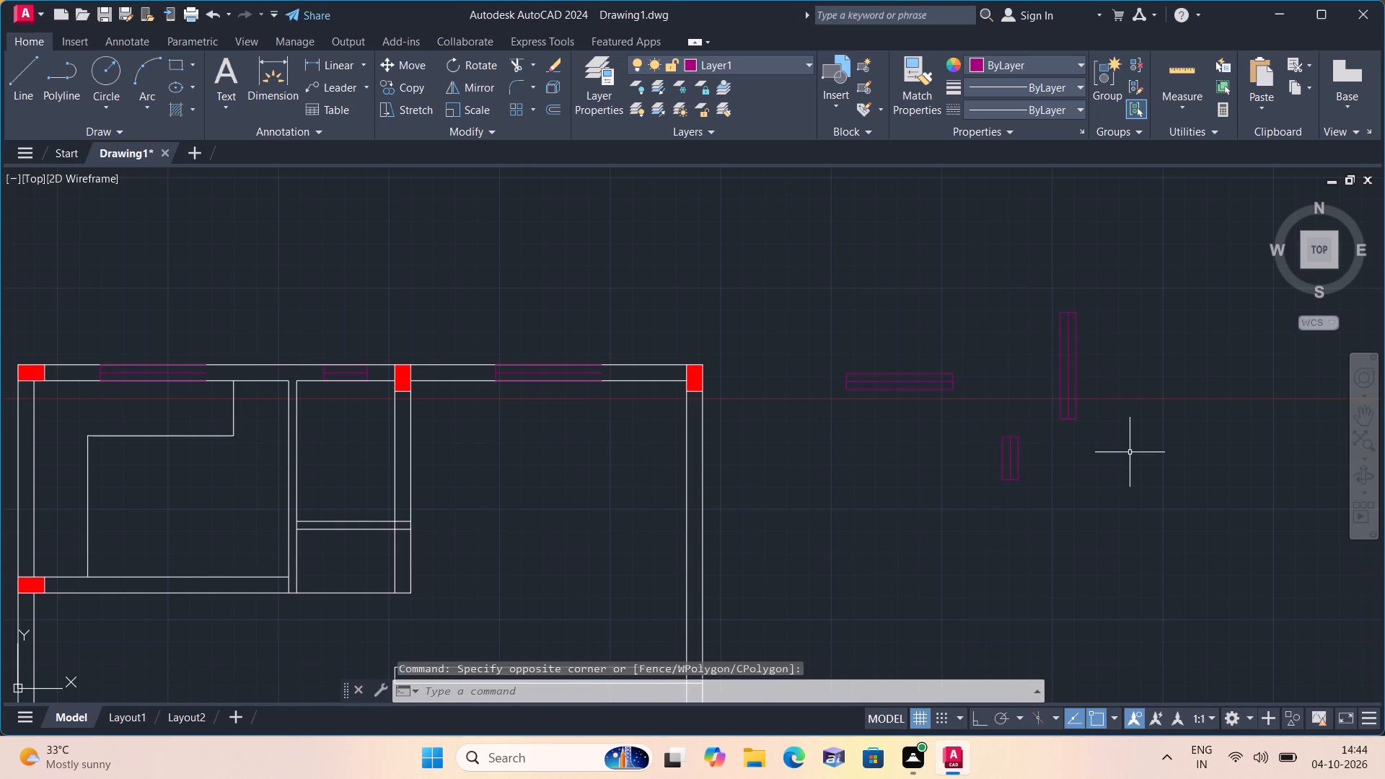
{"action": "left_click", "coordinate": [1048, 200]}
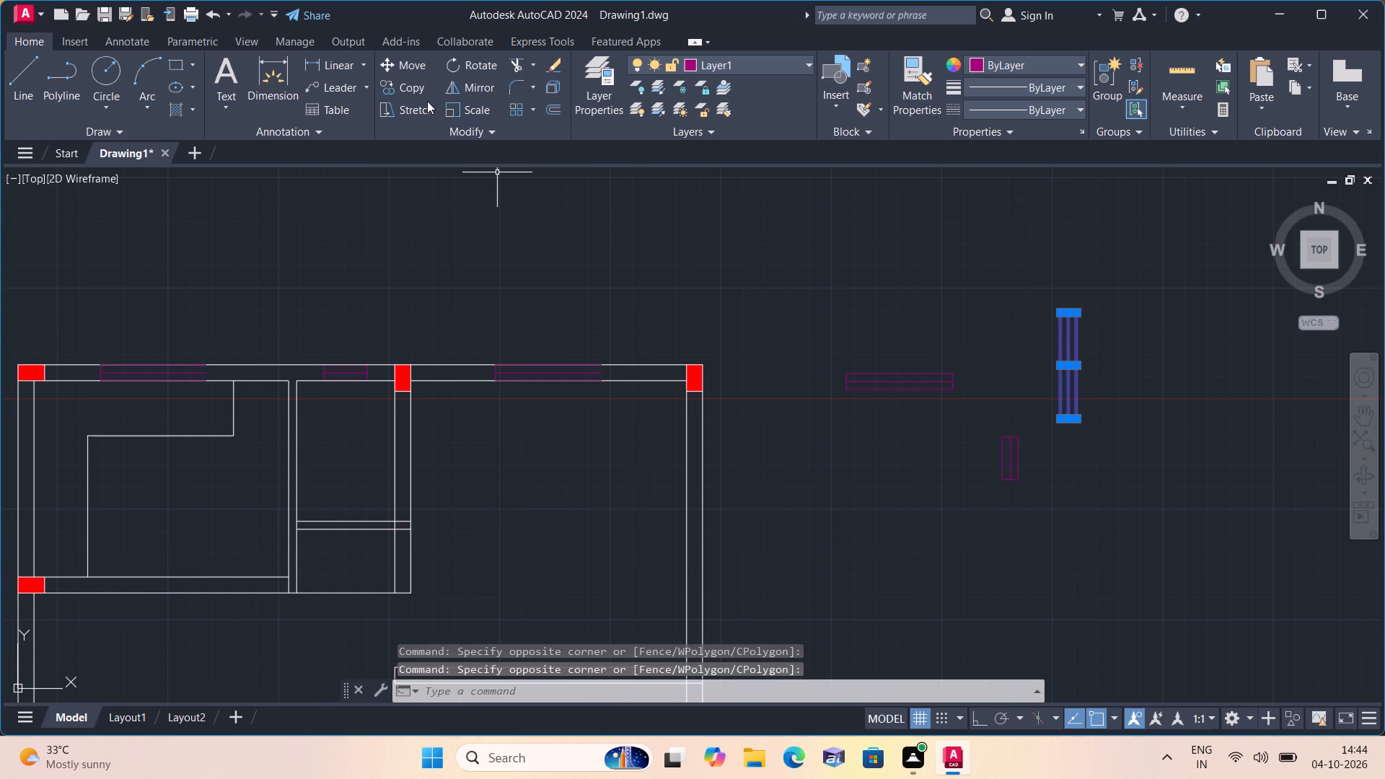
{"action": "left_click", "coordinate": [417, 87]}
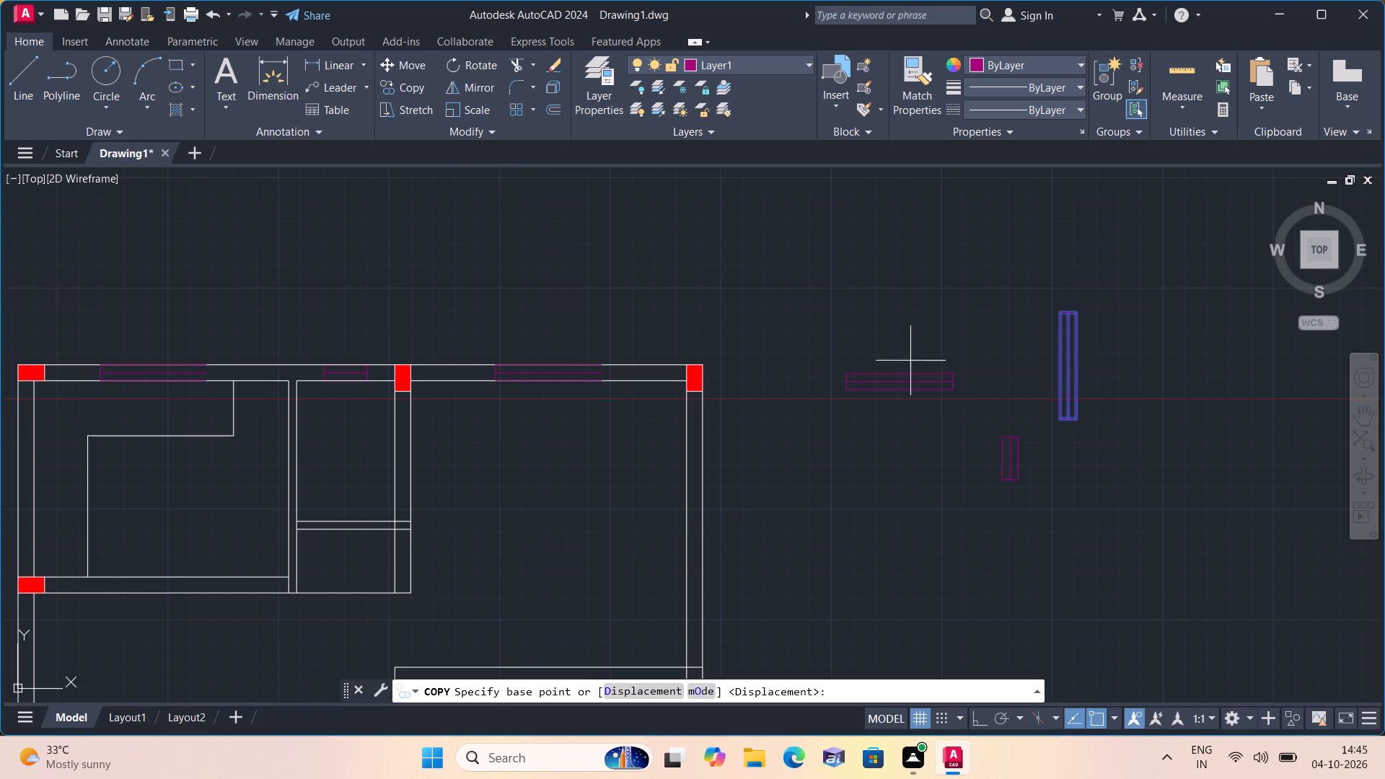
{"action": "left_click", "coordinate": [1078, 361]}
{"action": "scroll", "coordinate": [985, 361], "scroll_direction": "down", "scroll_amount": 3}
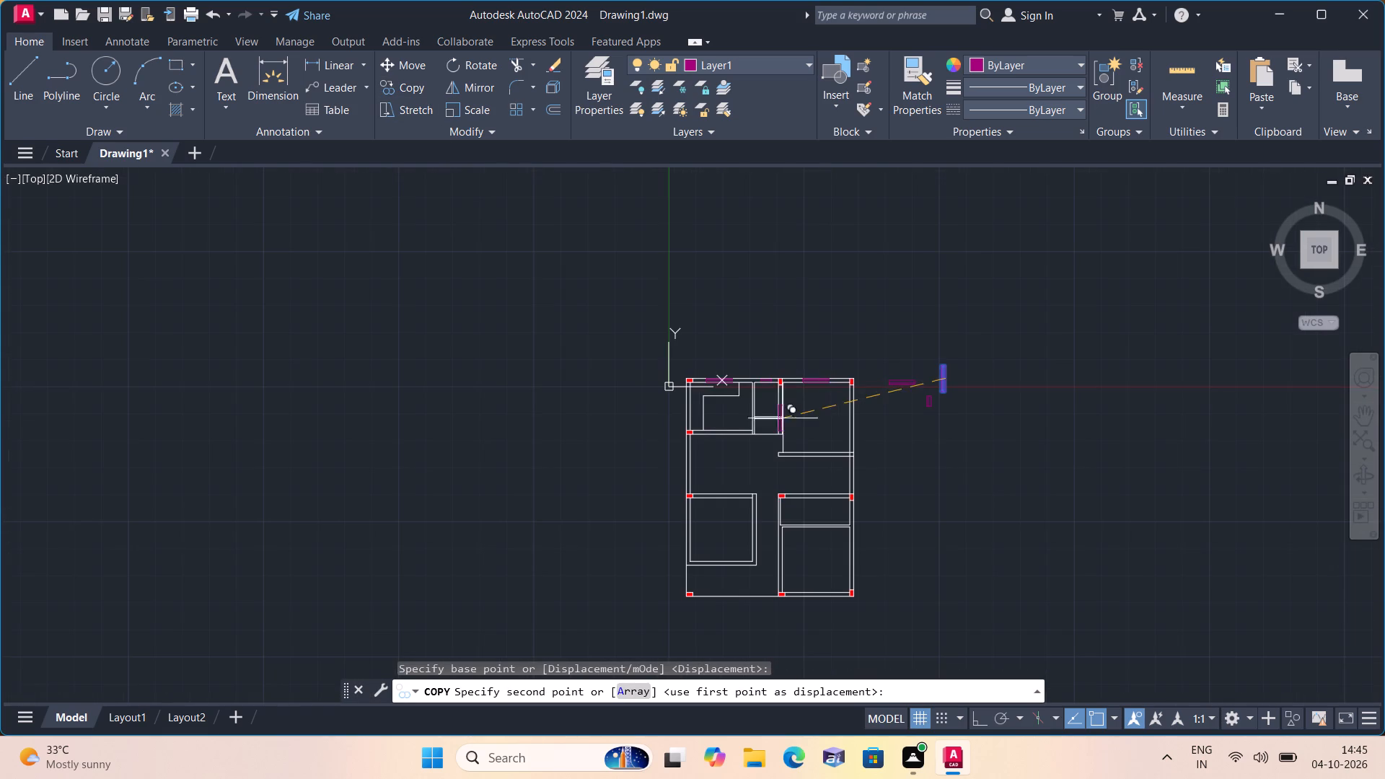
{"action": "scroll", "coordinate": [685, 404], "scroll_direction": "up", "scroll_amount": 3}
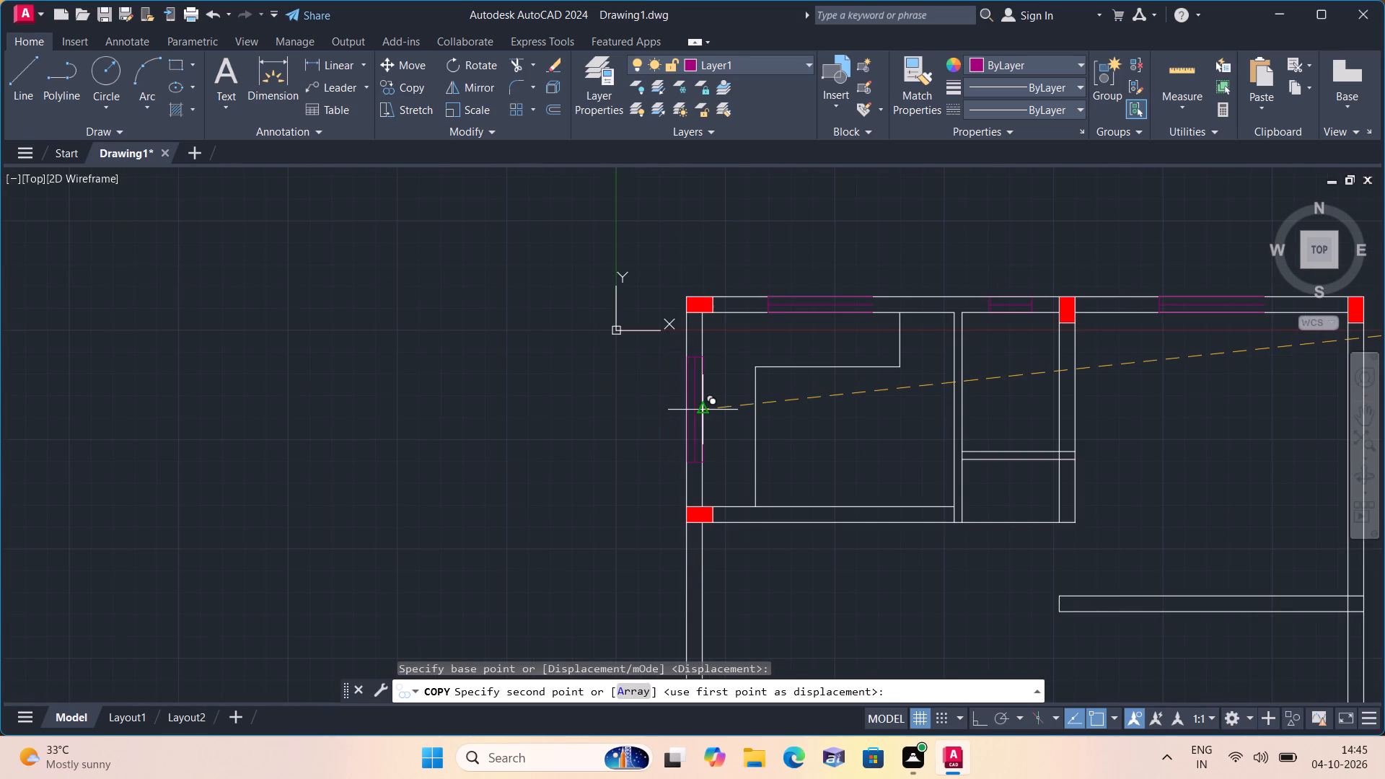
{"action": "left_click", "coordinate": [702, 407]}
Place two more copies of the upright 5' window in the left outer wall, at the lower-left room and the open space above it.
{"action": "middle_click_drag", "start_coordinate": [739, 586], "coordinate": [724, 382]}
{"action": "middle_click_drag", "start_coordinate": [725, 452], "coordinate": [708, 338]}
{"action": "scroll", "coordinate": [703, 400], "scroll_direction": "down", "scroll_amount": 1}
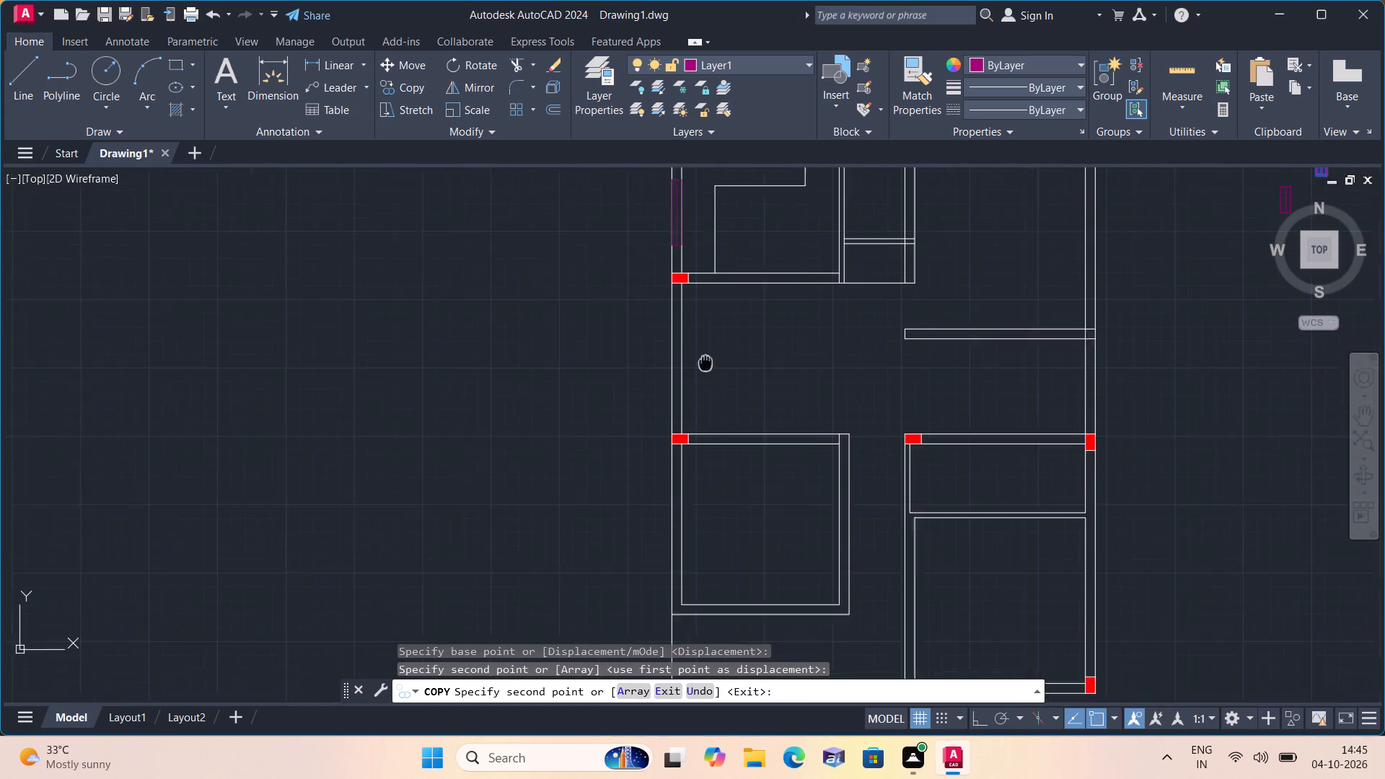
{"action": "middle_click_drag", "start_coordinate": [708, 338], "coordinate": [708, 331]}
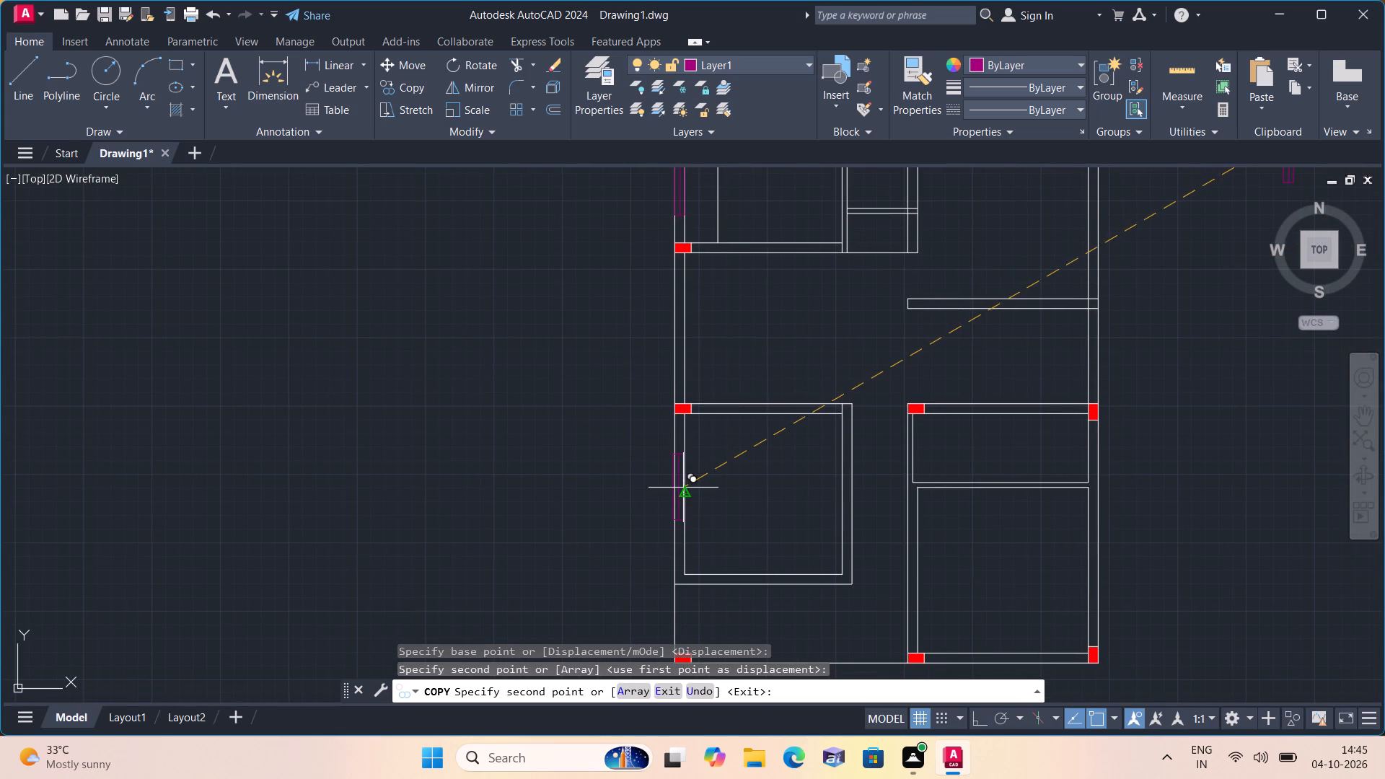
{"action": "left_click", "coordinate": [683, 488]}
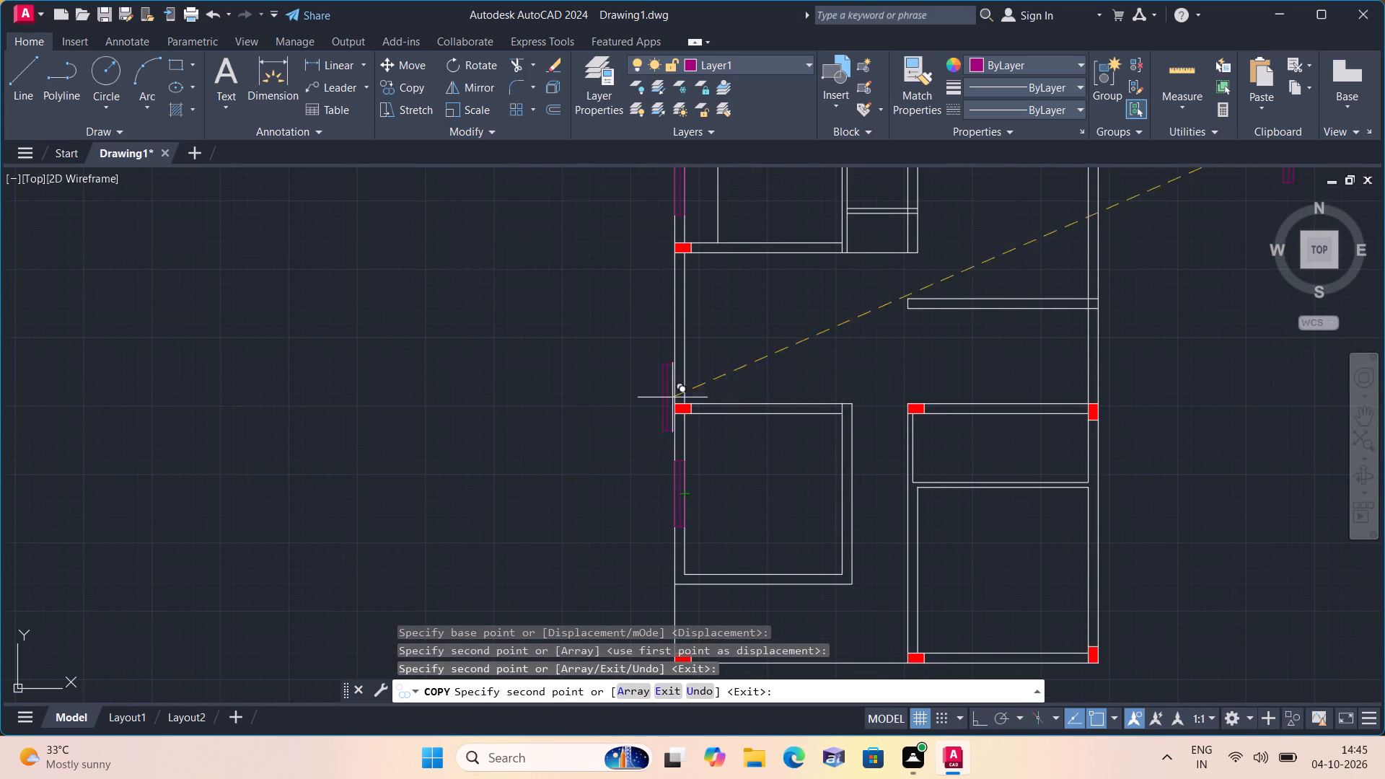
{"action": "scroll", "coordinate": [695, 334], "scroll_direction": "up", "scroll_amount": 1}
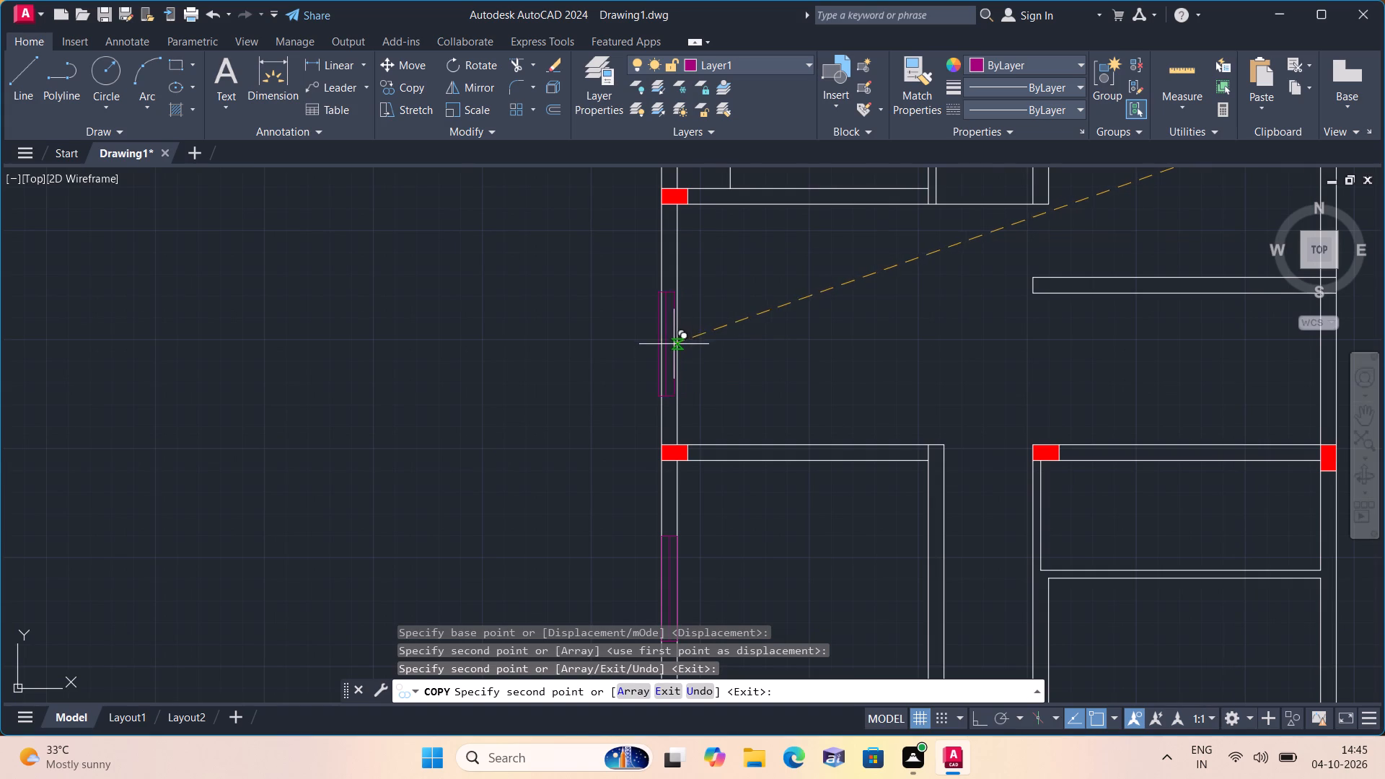
{"action": "left_click", "coordinate": [676, 353]}
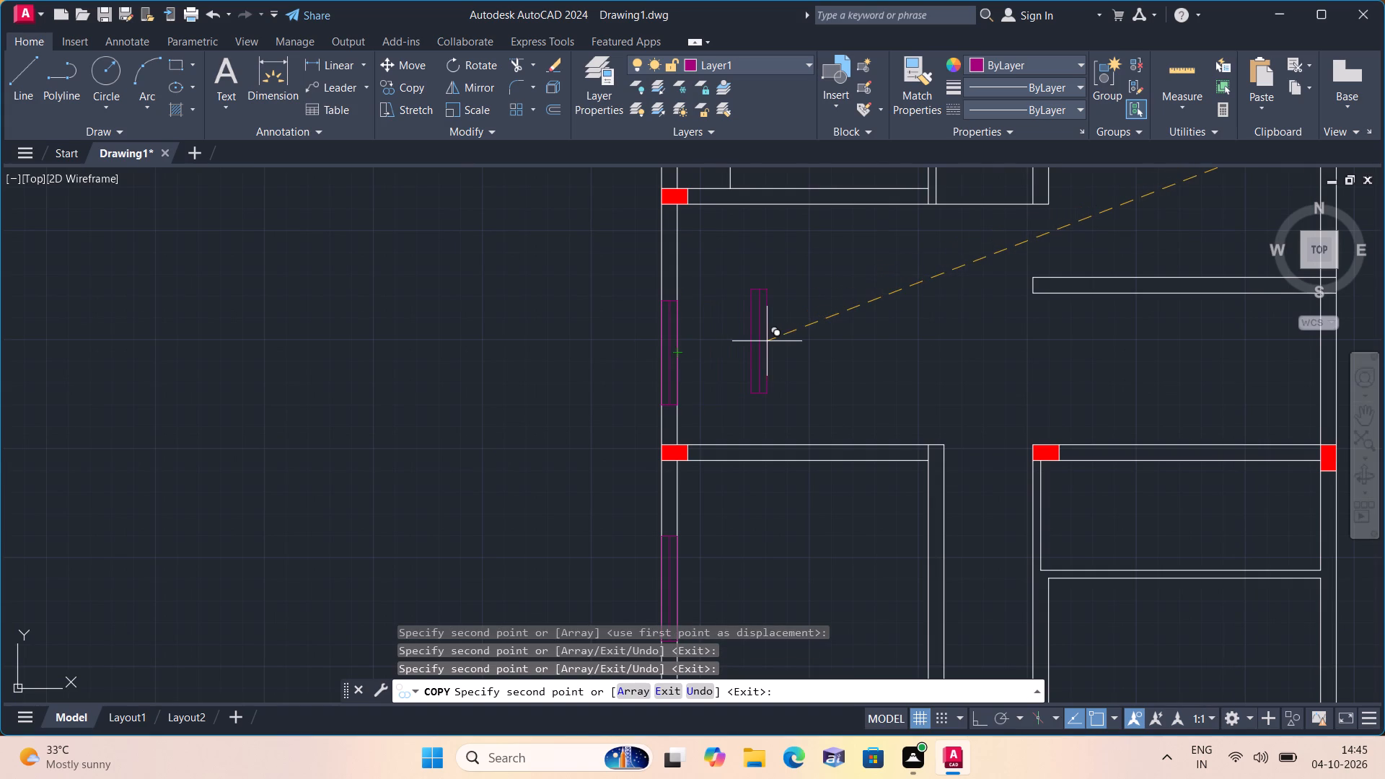
{"action": "key", "text": "Escape"}
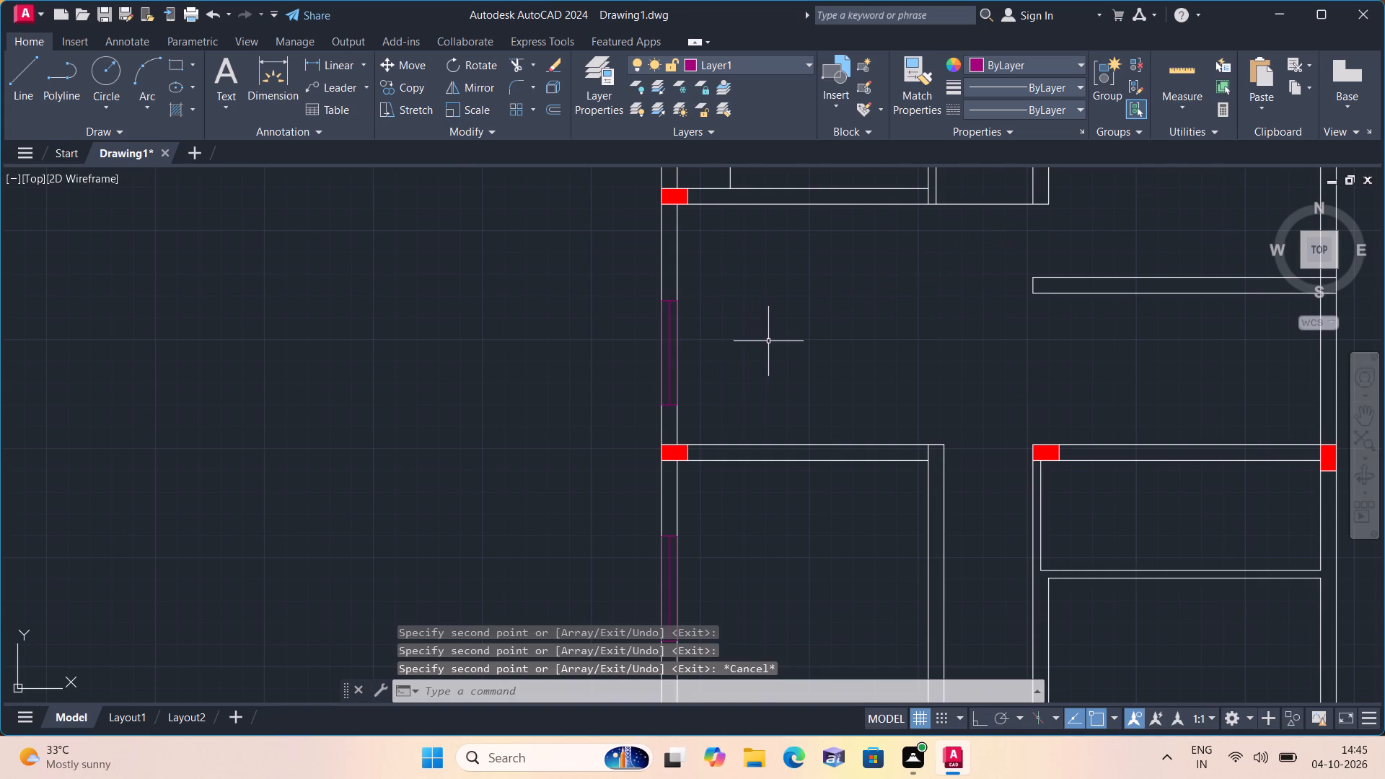
Pick up the upright 2' window with Move, using its left side's midpoint as base point.
{"action": "scroll", "coordinate": [783, 364], "scroll_direction": "down", "scroll_amount": 1}
{"action": "middle_click_drag", "start_coordinate": [792, 379], "coordinate": [584, 385]}
{"action": "scroll", "coordinate": [778, 379], "scroll_direction": "down", "scroll_amount": 1}
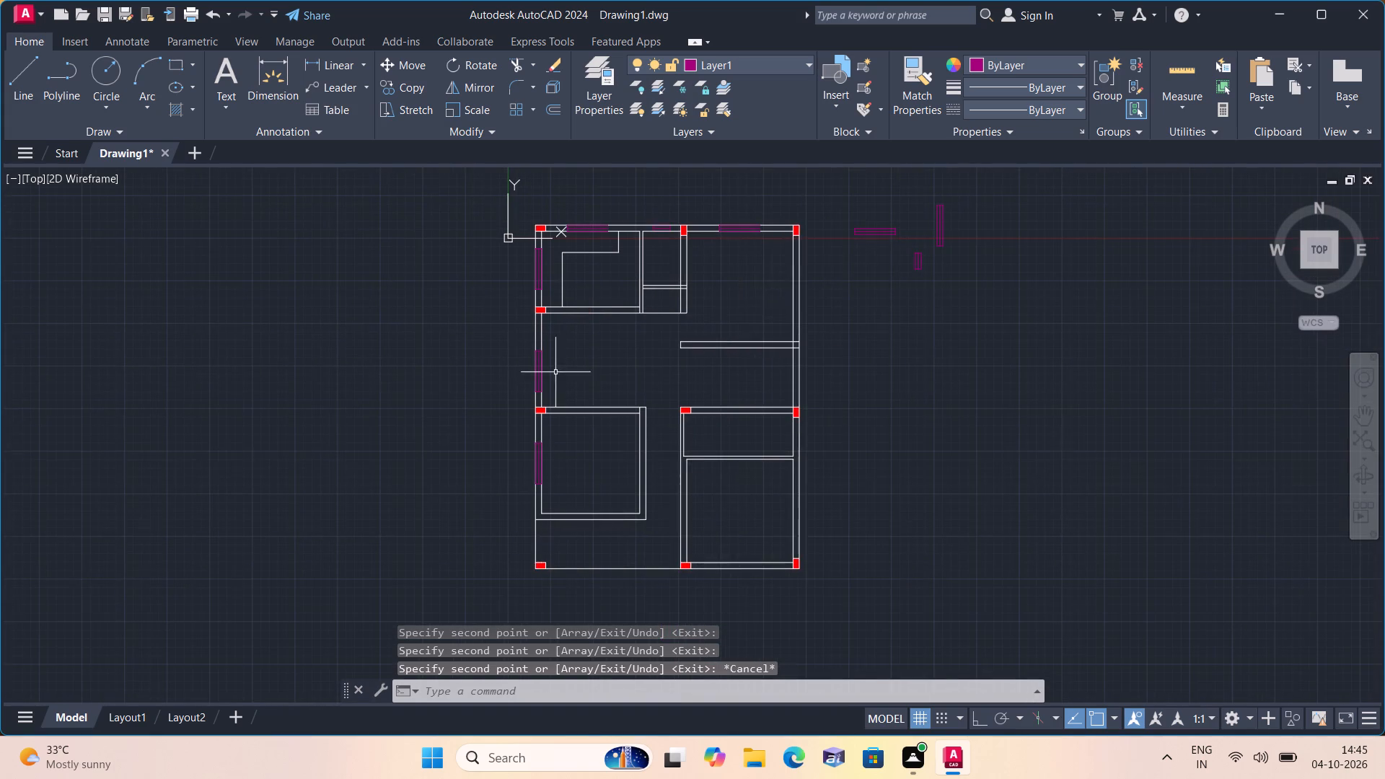
{"action": "scroll", "coordinate": [884, 268], "scroll_direction": "up", "scroll_amount": 2}
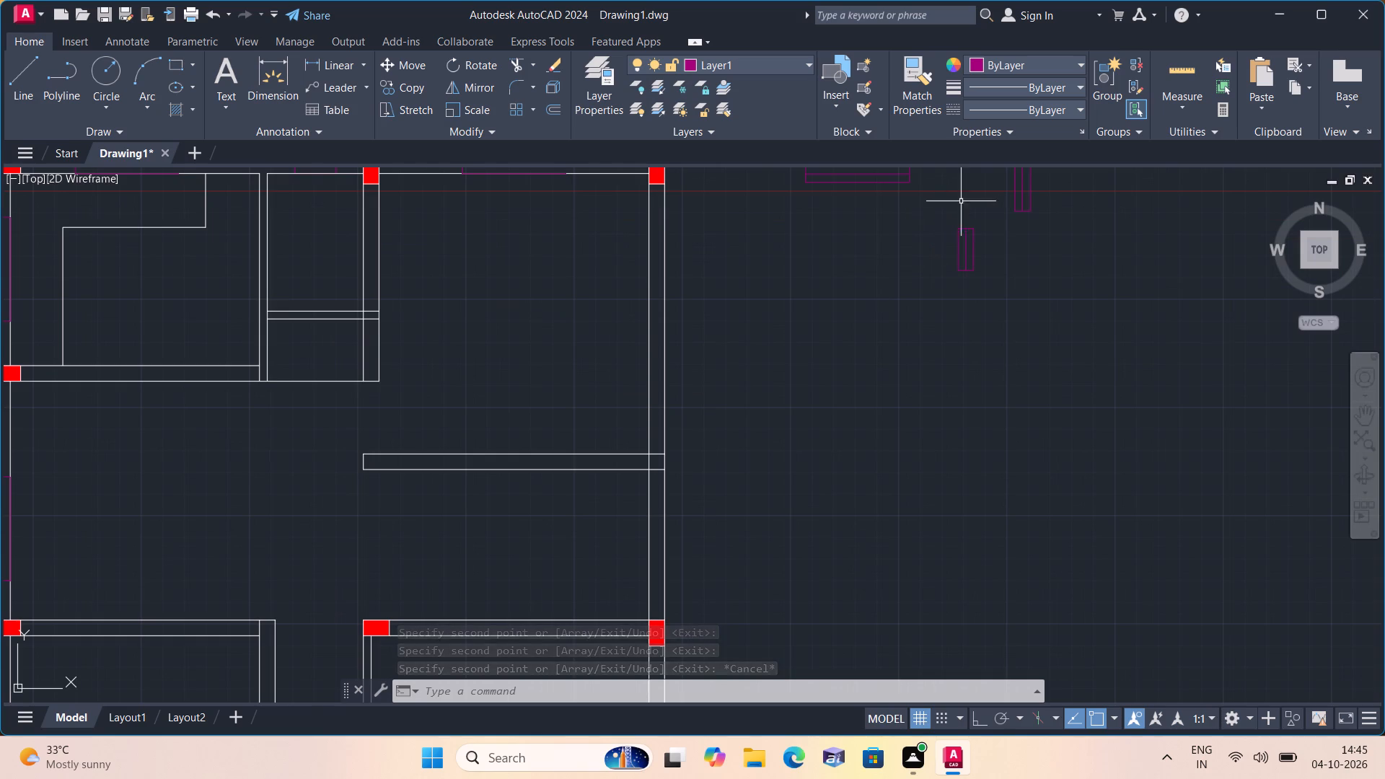
{"action": "left_click", "coordinate": [921, 224]}
{"action": "left_click", "coordinate": [1003, 289]}
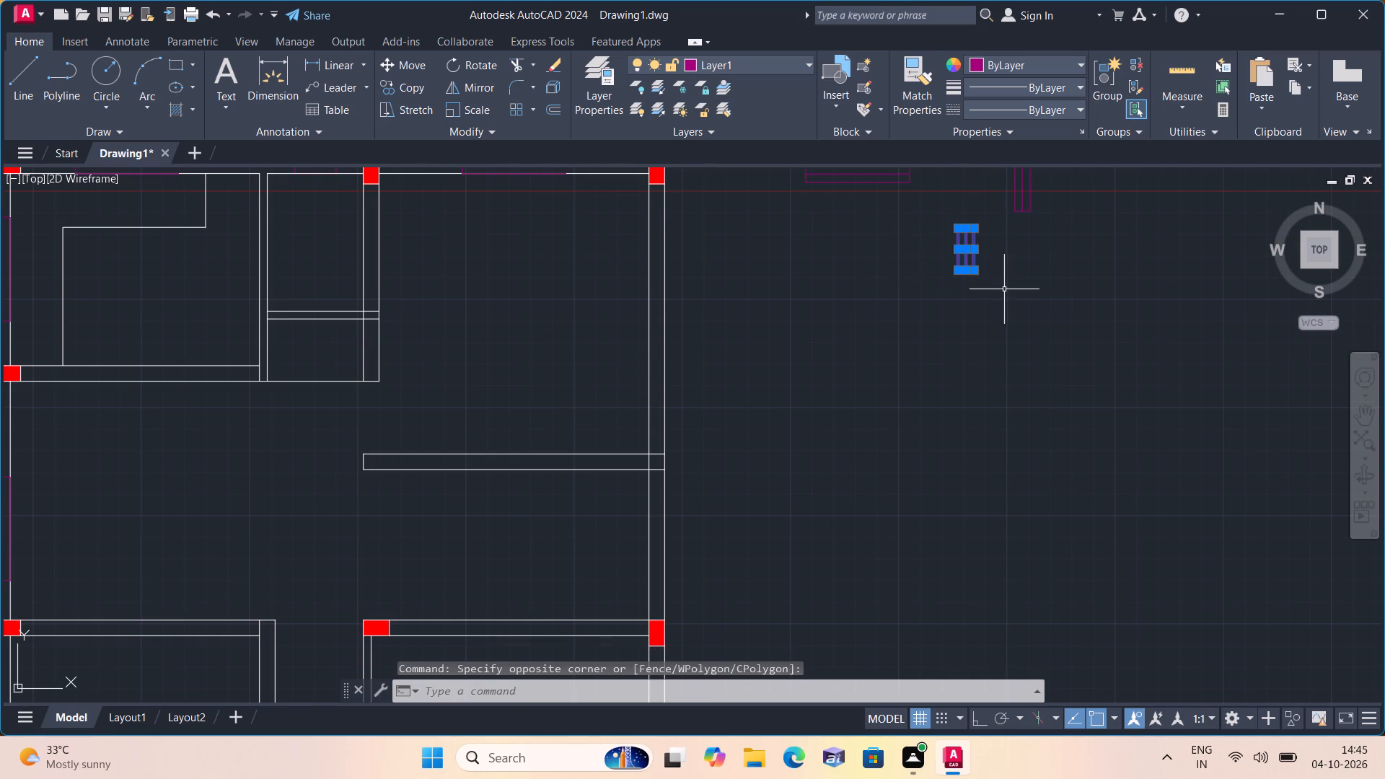
{"action": "left_click", "coordinate": [412, 61]}
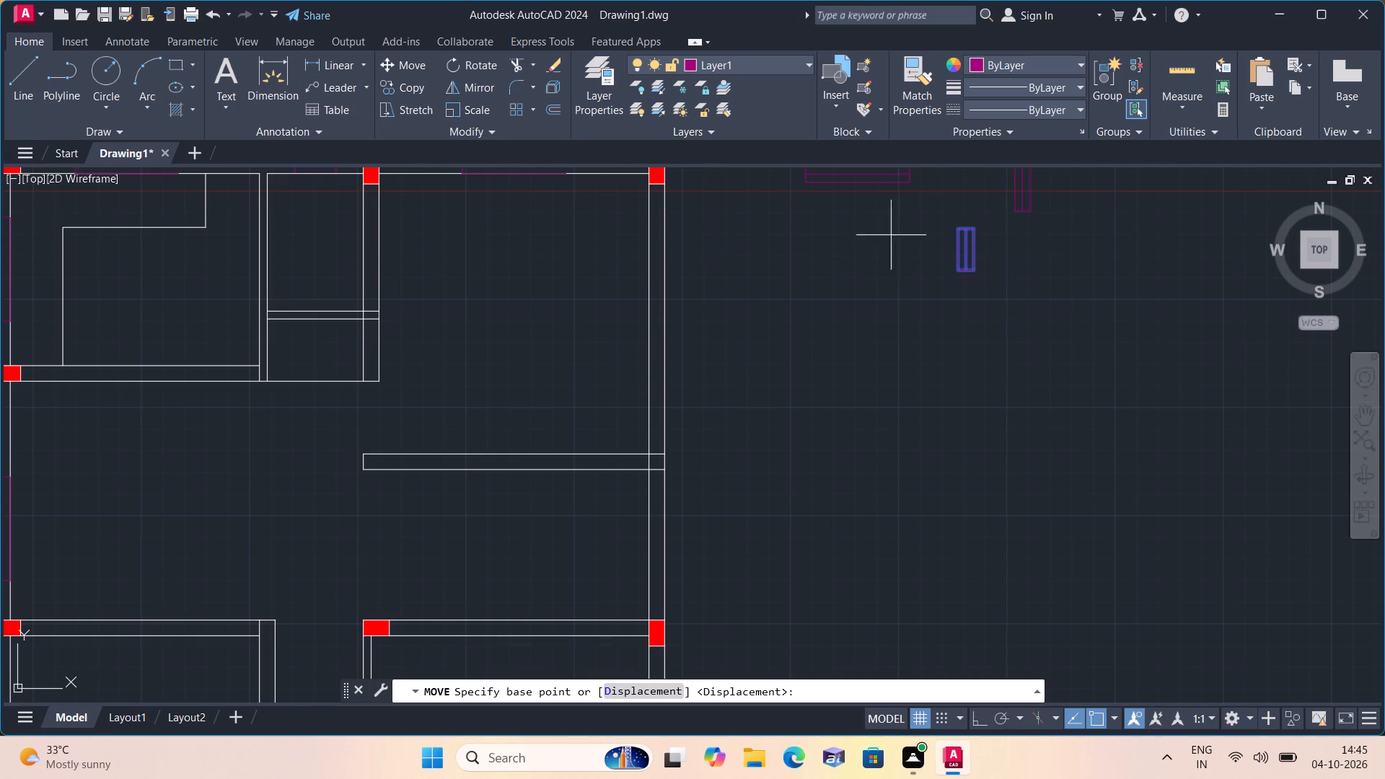
{"action": "left_click", "coordinate": [959, 250]}
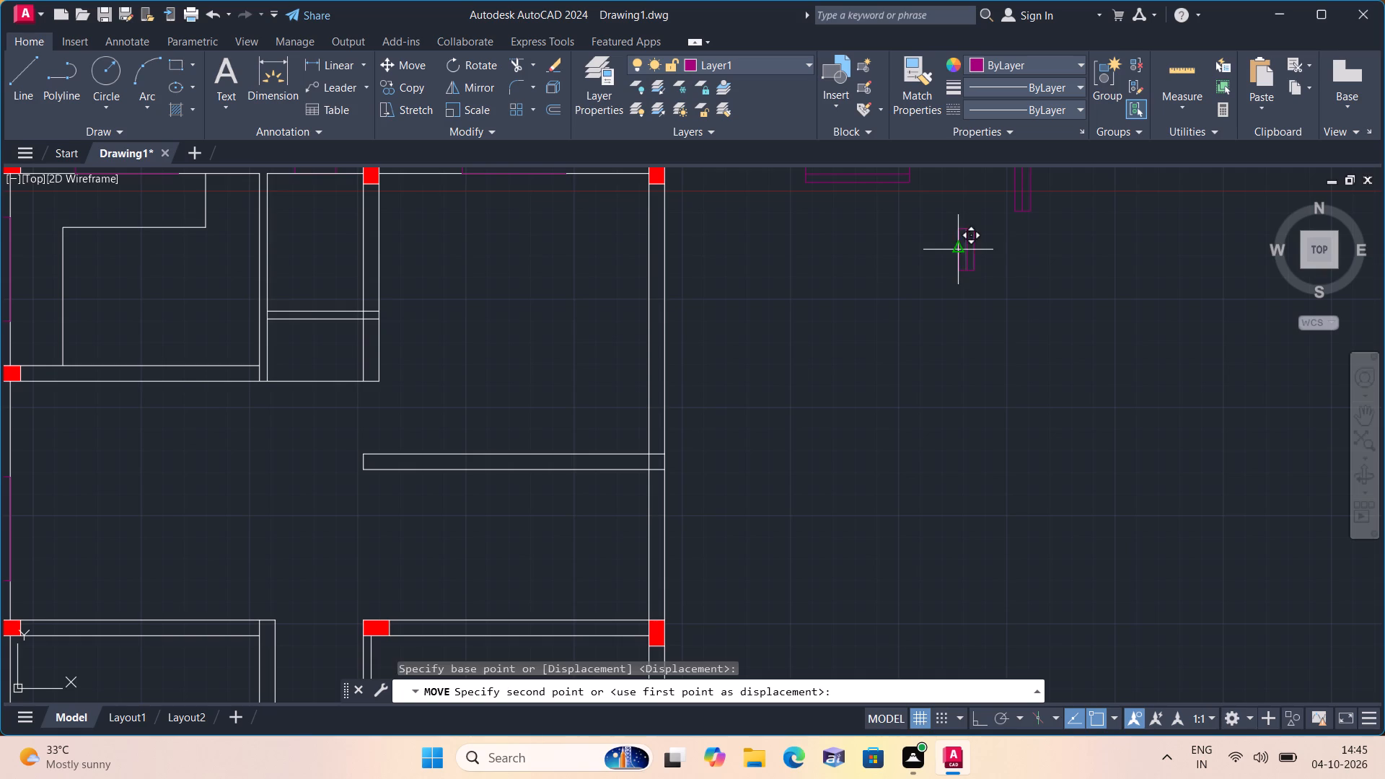
Place the upright 2' window in the right outer wall, at the inner face of the small room above the lower-right room.
{"action": "middle_click_drag", "start_coordinate": [822, 361], "coordinate": [767, 232]}
{"action": "scroll", "coordinate": [821, 361], "scroll_direction": "down", "scroll_amount": 1}
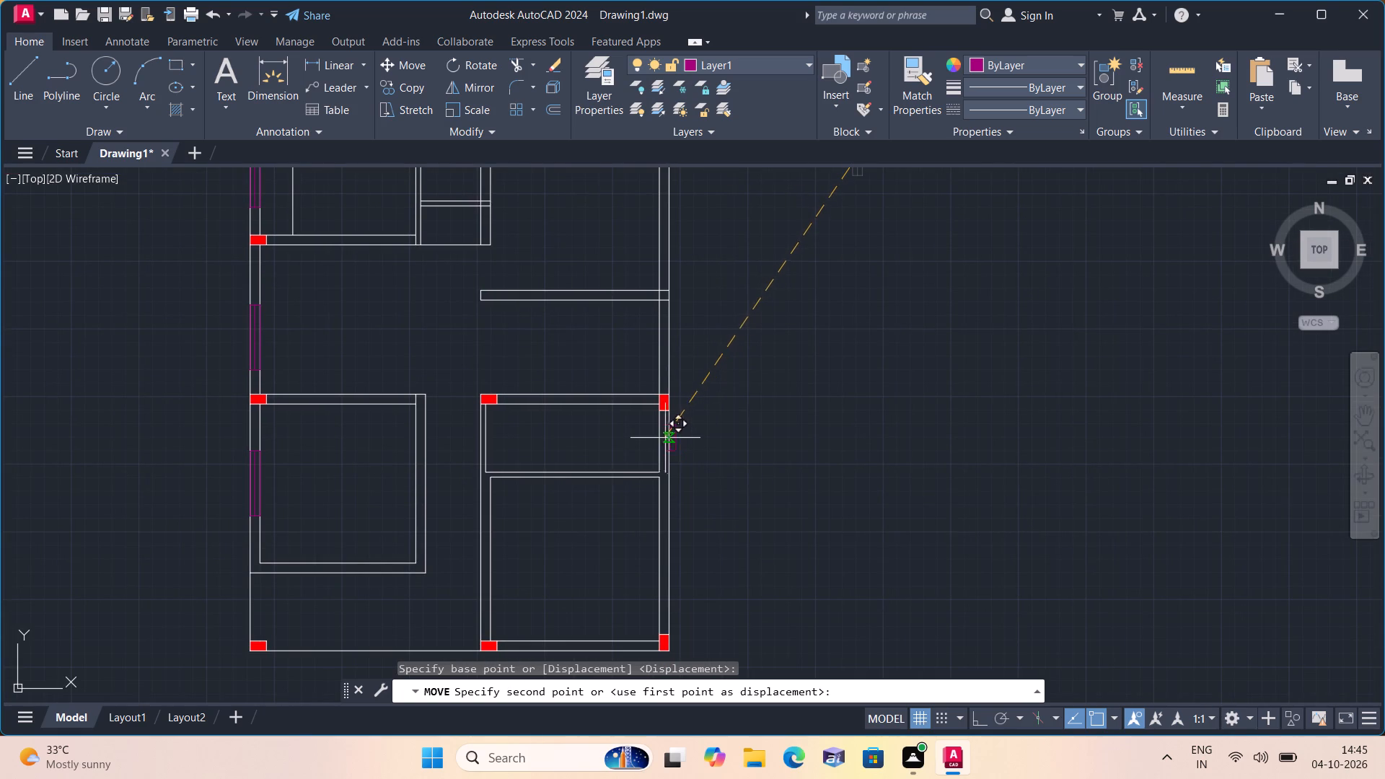
{"action": "left_click", "coordinate": [662, 437]}
Copy the upright 5' window by its left side's midpoint to the inner face of the top-right room's right wall.
{"action": "middle_click_drag", "start_coordinate": [767, 371], "coordinate": [766, 371]}
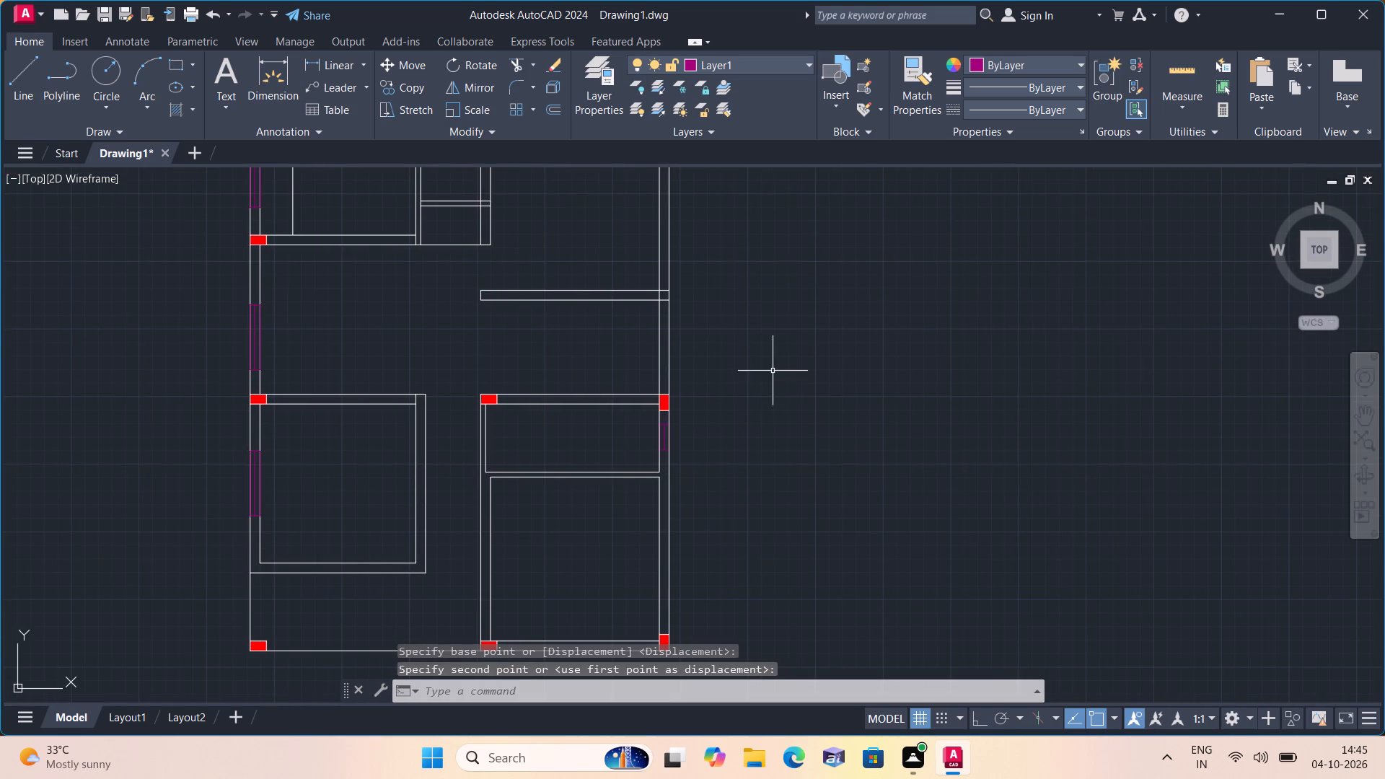
{"action": "middle_click_drag", "start_coordinate": [766, 371], "coordinate": [758, 374]}
{"action": "scroll", "coordinate": [759, 373], "scroll_direction": "down", "scroll_amount": 1}
{"action": "scroll", "coordinate": [733, 408], "scroll_direction": "up", "scroll_amount": 4}
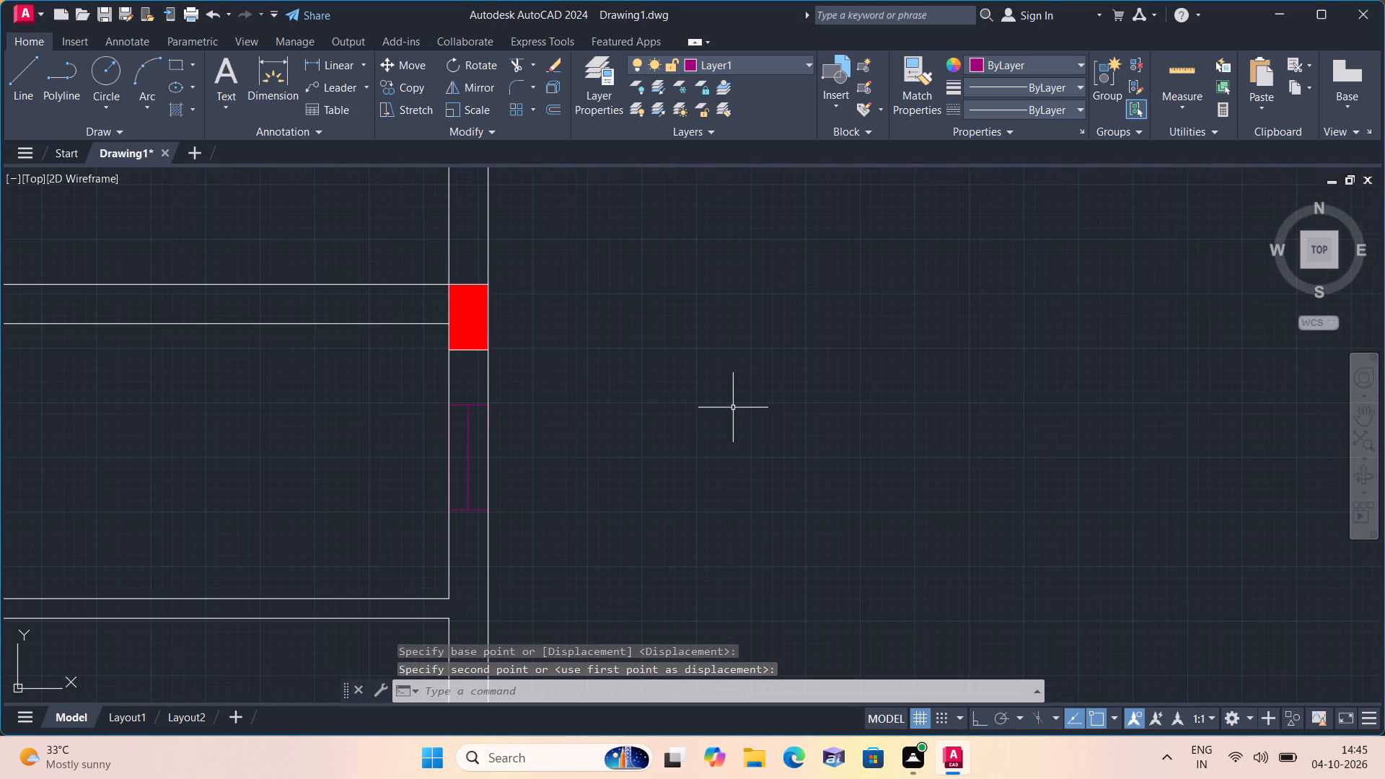
{"action": "scroll", "coordinate": [733, 408], "scroll_direction": "down", "scroll_amount": 3}
{"action": "middle_click_drag", "start_coordinate": [728, 398], "coordinate": [717, 413]}
{"action": "scroll", "coordinate": [717, 411], "scroll_direction": "down", "scroll_amount": 1}
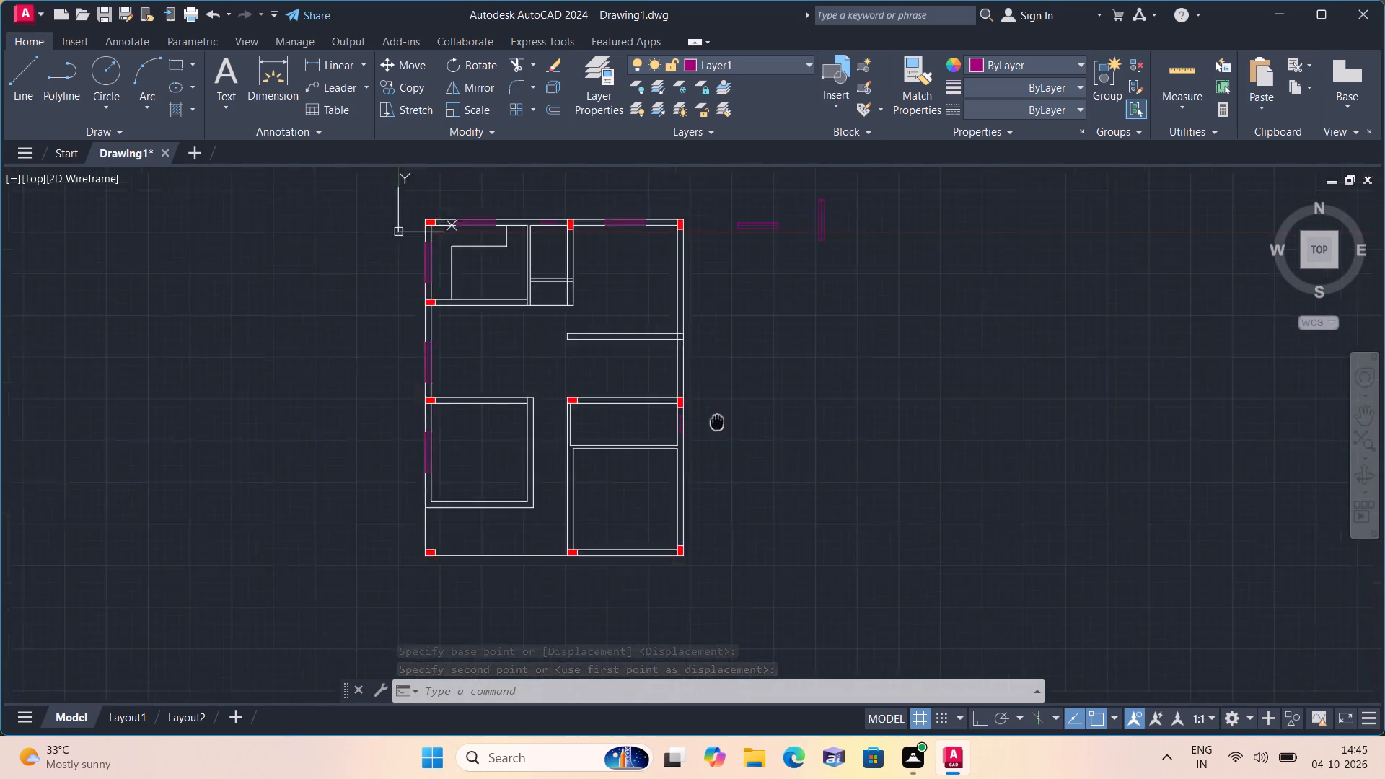
{"action": "scroll", "coordinate": [717, 428], "scroll_direction": "down", "scroll_amount": 1}
{"action": "middle_click_drag", "start_coordinate": [709, 421], "coordinate": [706, 439]}
{"action": "scroll", "coordinate": [739, 338], "scroll_direction": "up", "scroll_amount": 1}
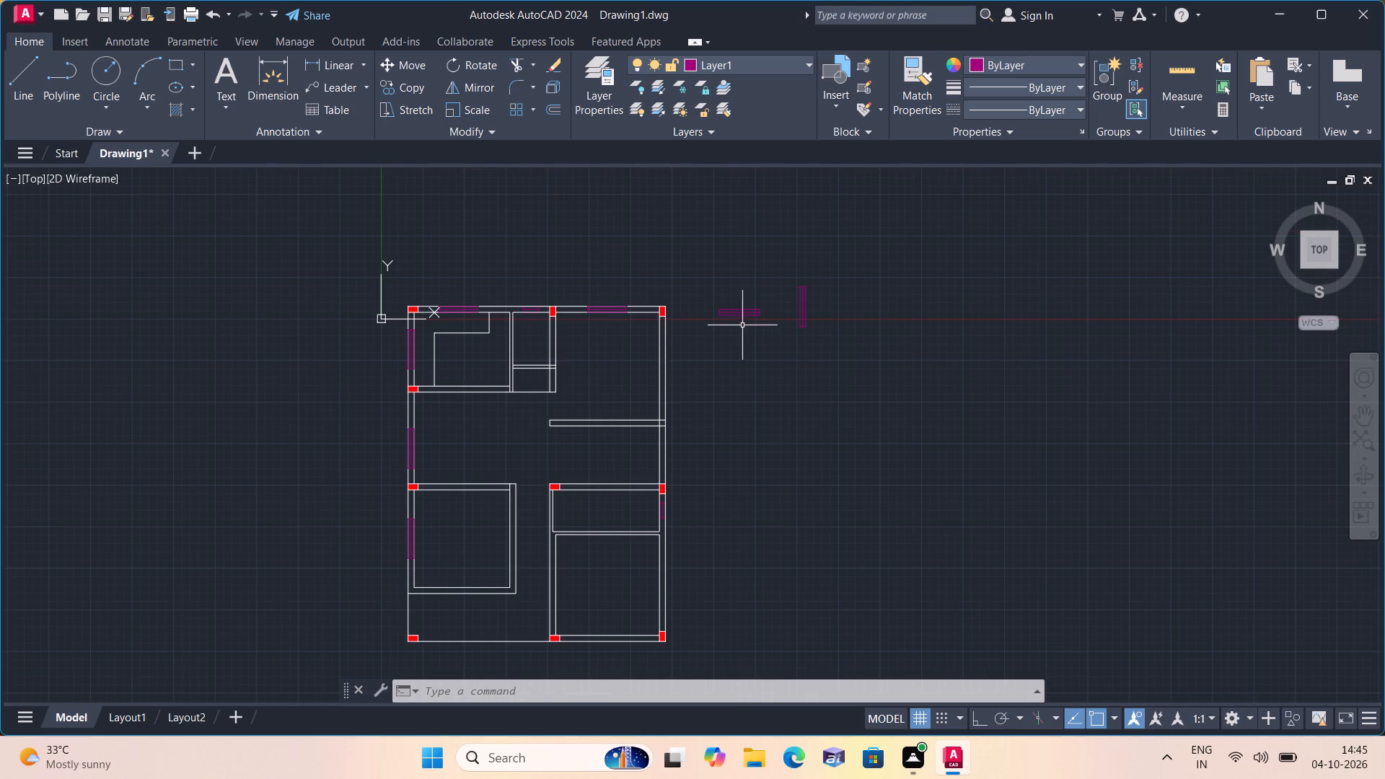
{"action": "left_click", "coordinate": [775, 264]}
{"action": "left_click", "coordinate": [845, 342]}
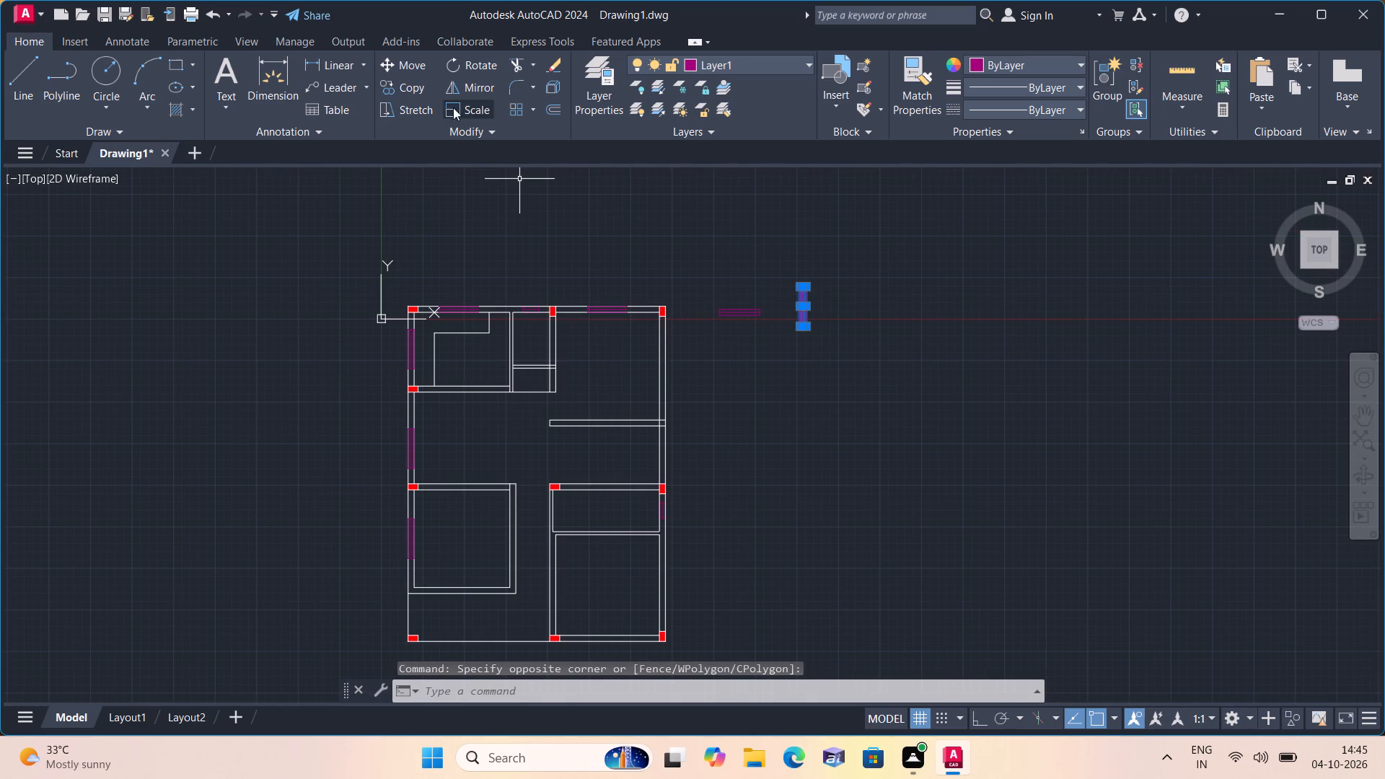
{"action": "left_click", "coordinate": [392, 85]}
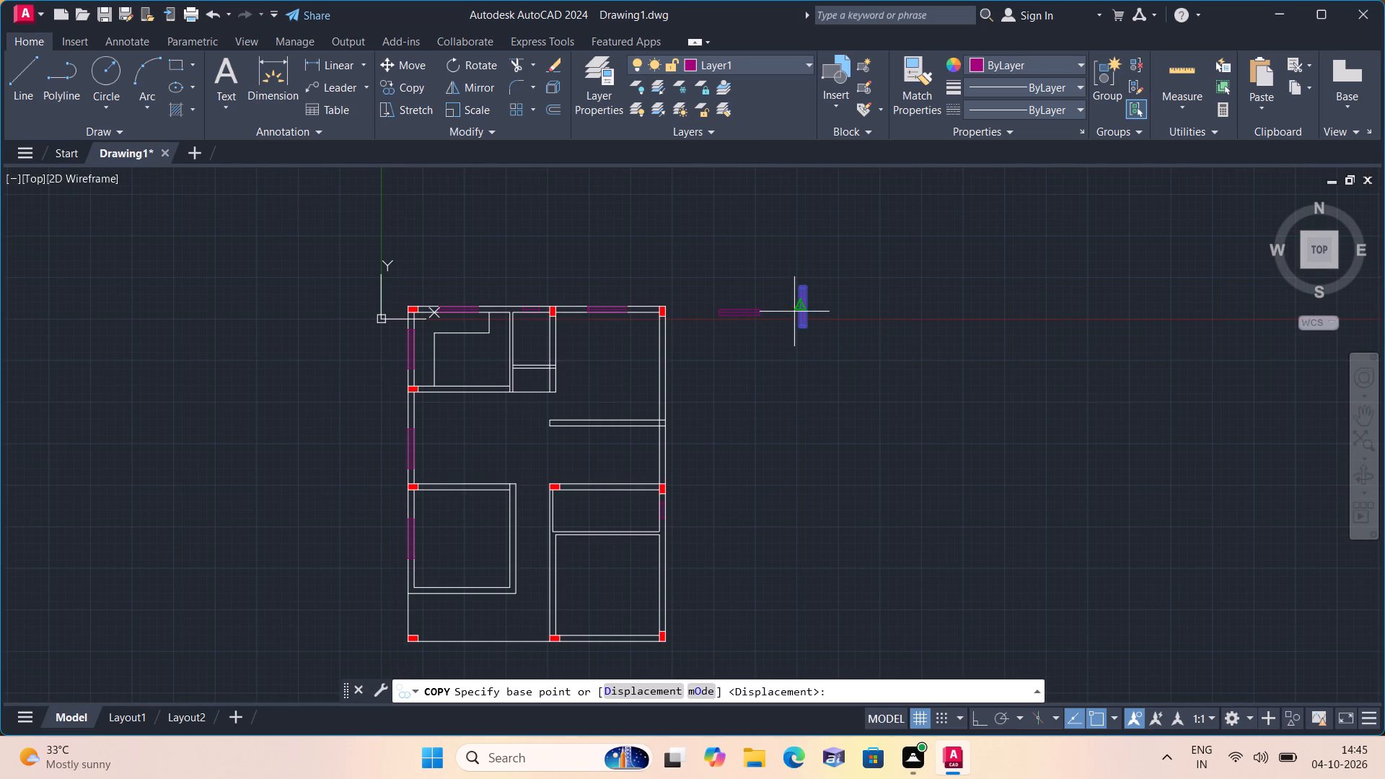
{"action": "left_click", "coordinate": [797, 308]}
{"action": "scroll", "coordinate": [649, 393], "scroll_direction": "up", "scroll_amount": 3}
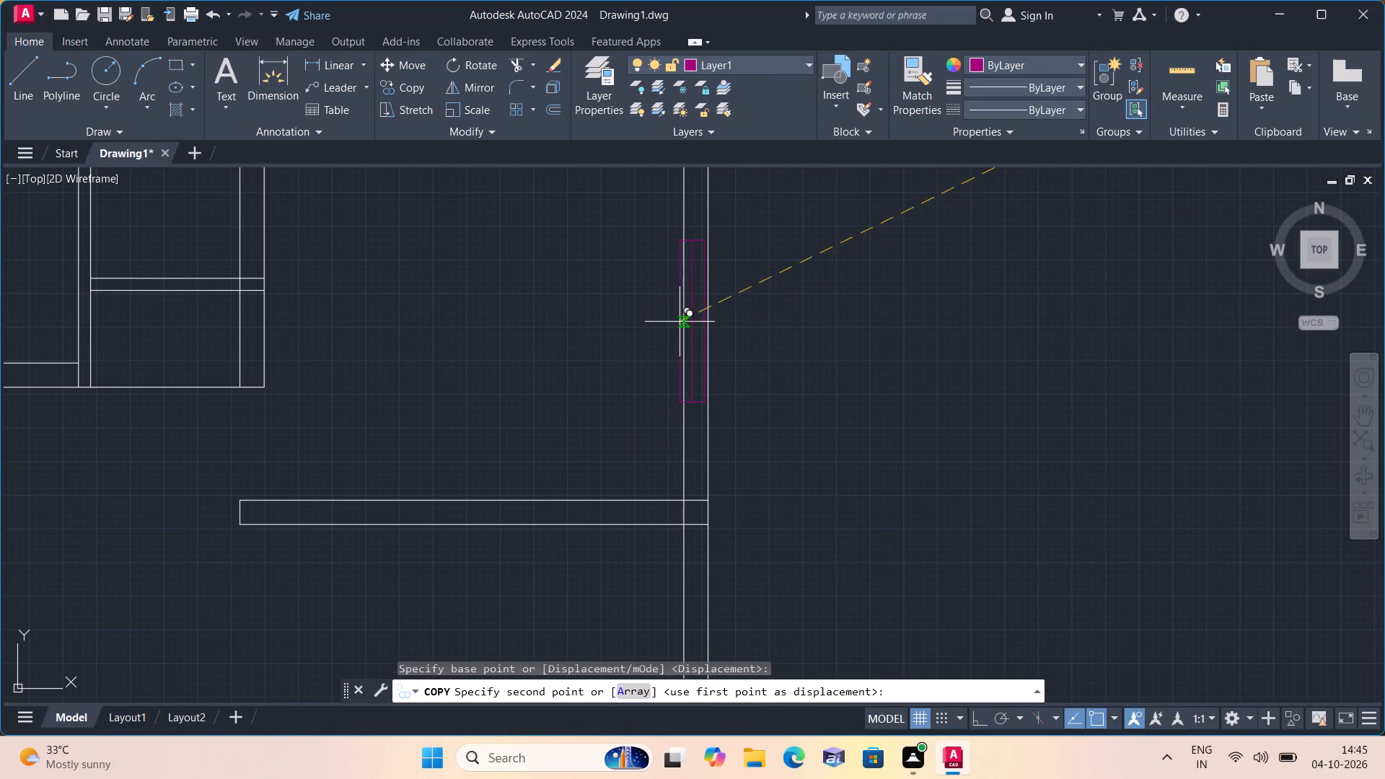
{"action": "scroll", "coordinate": [687, 270], "scroll_direction": "down", "scroll_amount": 2}
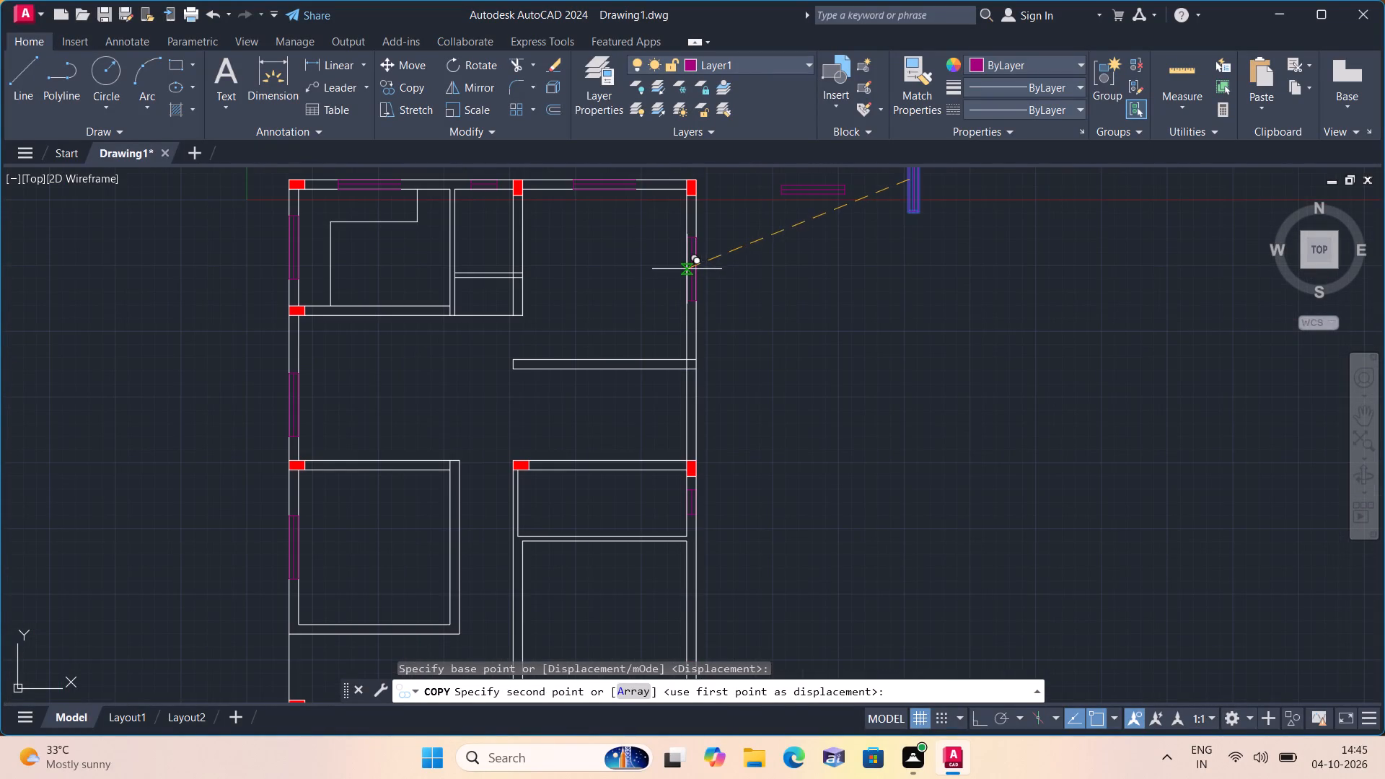
{"action": "left_click", "coordinate": [686, 276]}
Place another copy of the upright 5' window in the lower-right room's right wall, on its inner face.
{"action": "middle_click_drag", "start_coordinate": [737, 411], "coordinate": [710, 266]}
{"action": "scroll", "coordinate": [714, 369], "scroll_direction": "down", "scroll_amount": 1}
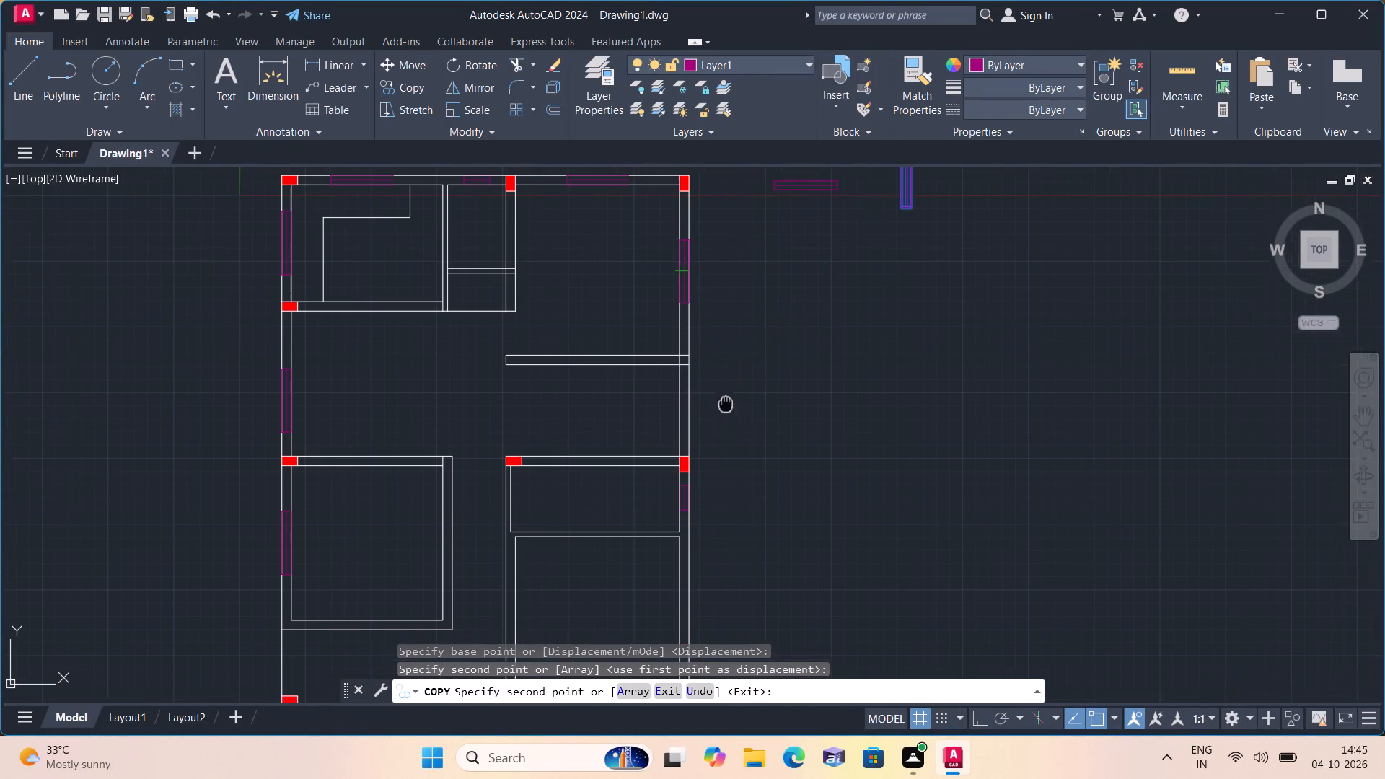
{"action": "middle_click_drag", "start_coordinate": [710, 266], "coordinate": [710, 260]}
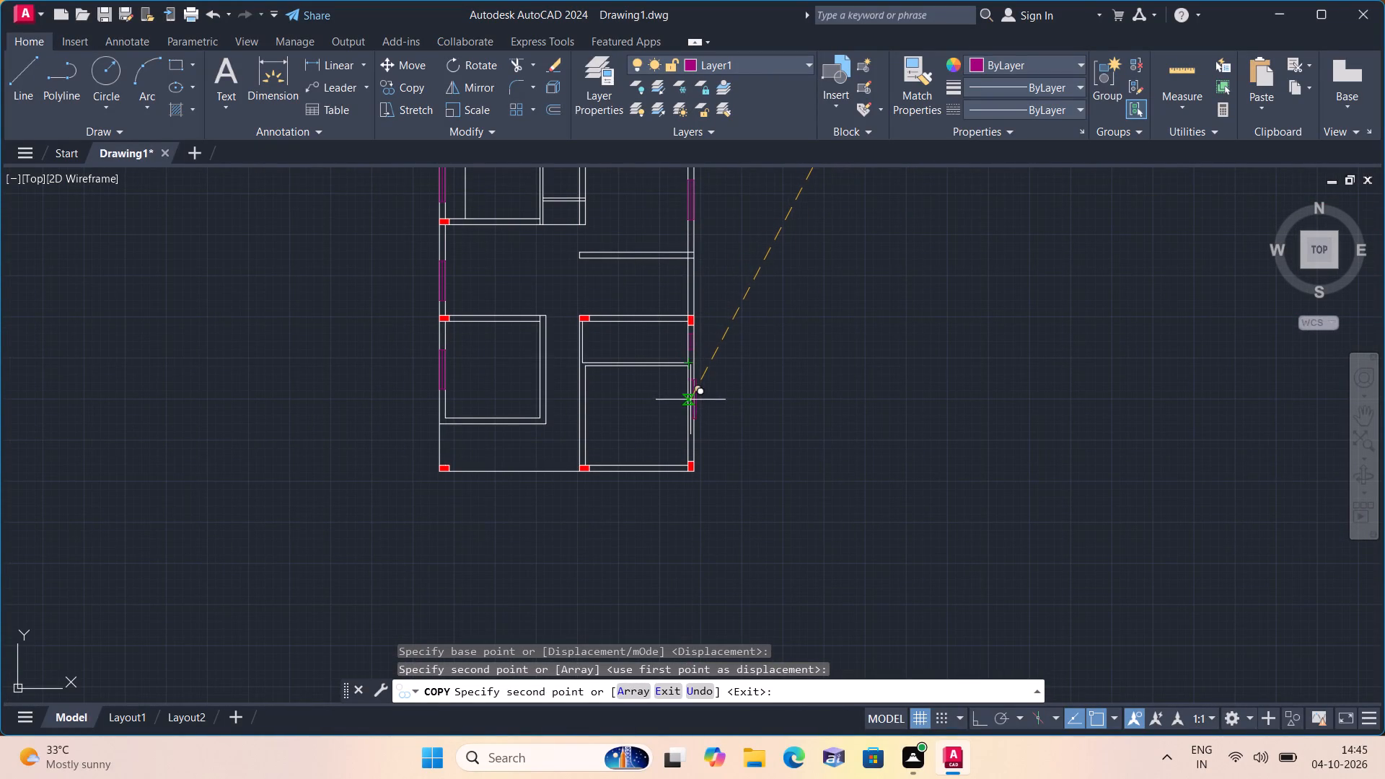
{"action": "scroll", "coordinate": [690, 410], "scroll_direction": "up", "scroll_amount": 3}
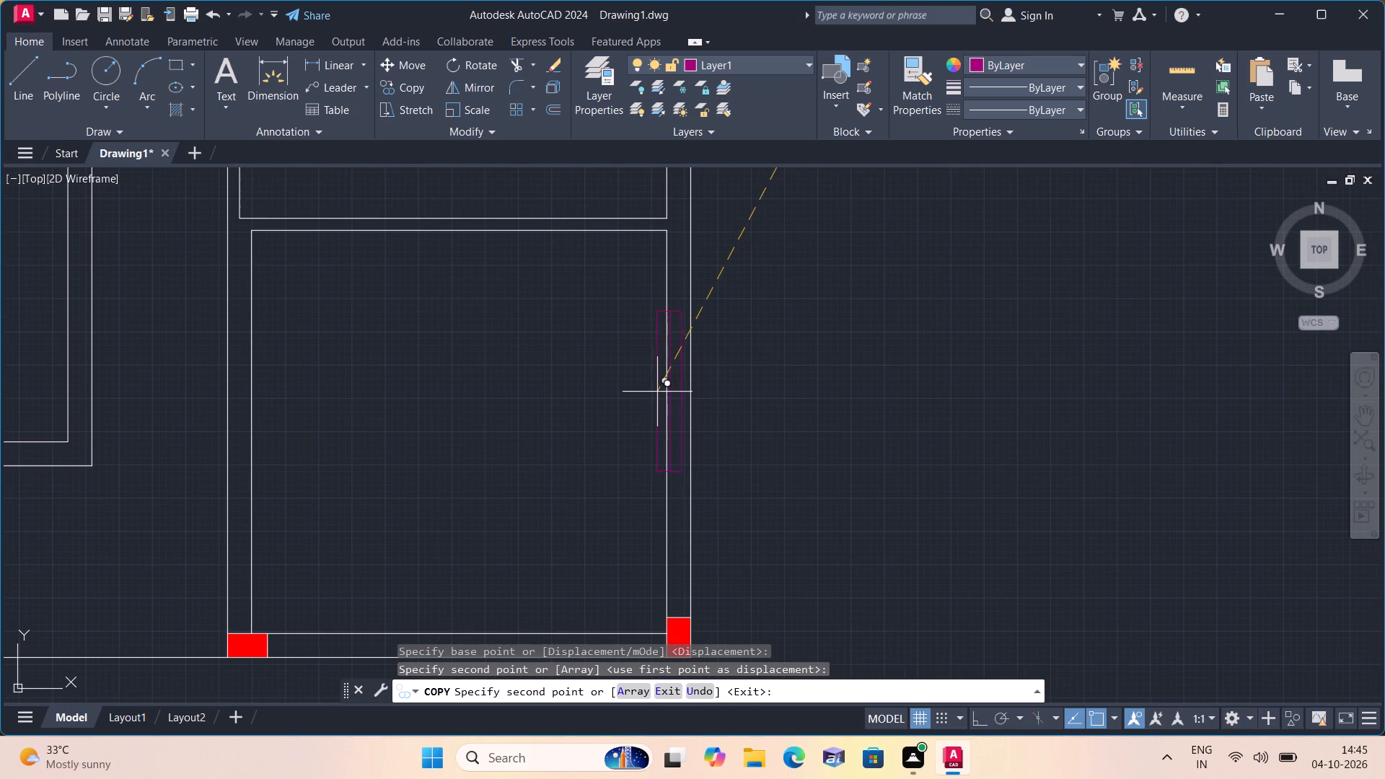
{"action": "left_click", "coordinate": [667, 414]}
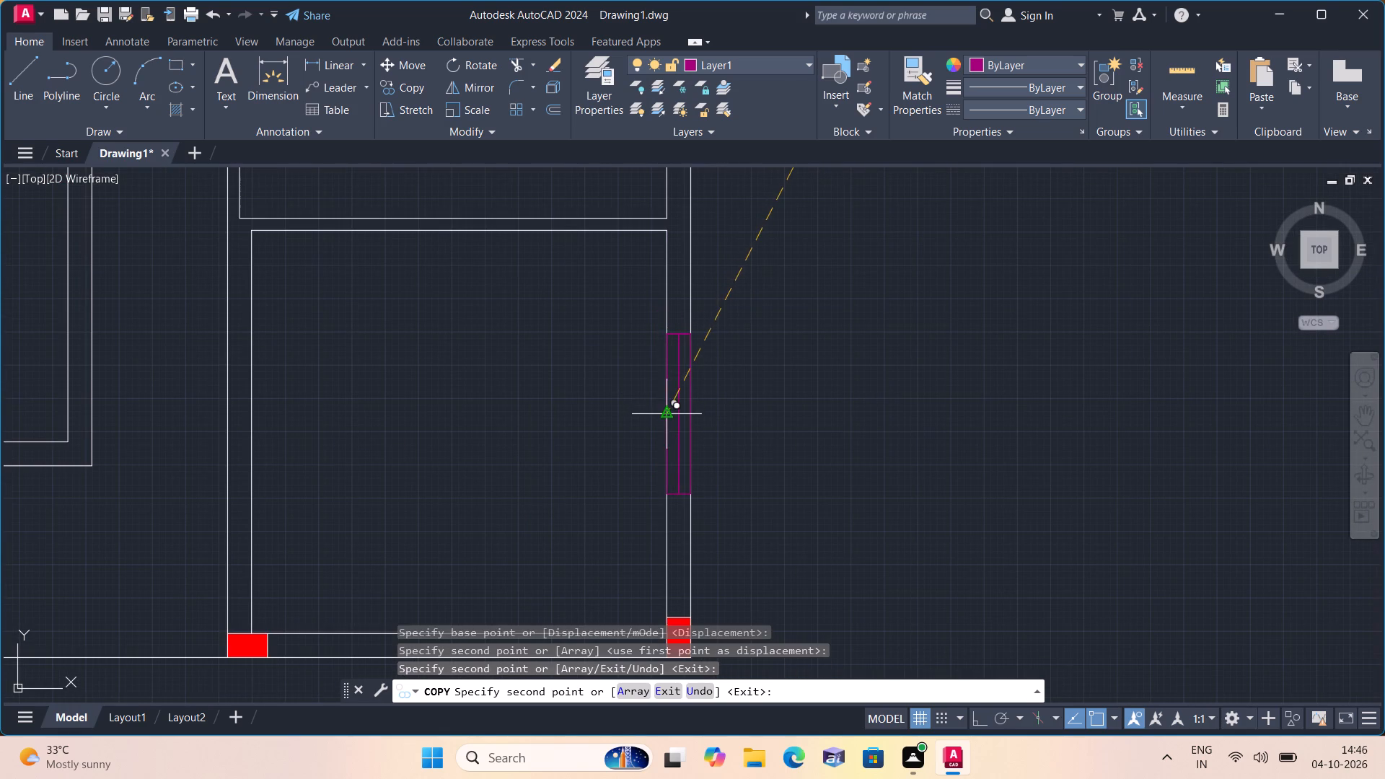
{"action": "key", "text": "Escape"}
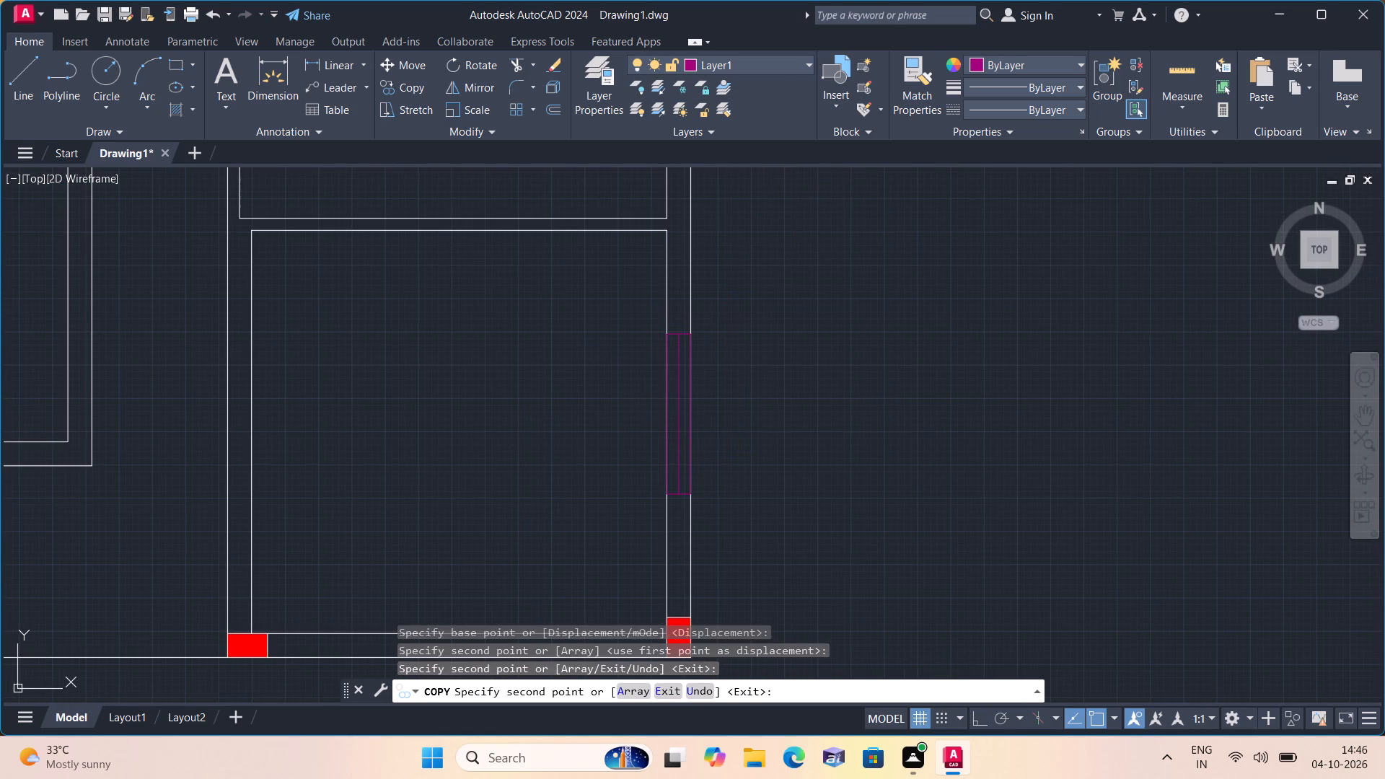
Delete the spare upright 5' window outside the plan.
{"action": "scroll", "coordinate": [729, 373], "scroll_direction": "down", "scroll_amount": 3}
{"action": "middle_click_drag", "start_coordinate": [729, 356], "coordinate": [686, 591]}
{"action": "scroll", "coordinate": [682, 602], "scroll_direction": "down", "scroll_amount": 1}
{"action": "scroll", "coordinate": [747, 430], "scroll_direction": "up", "scroll_amount": 2}
{"action": "left_click_drag", "start_coordinate": [747, 410], "coordinate": [754, 422]}
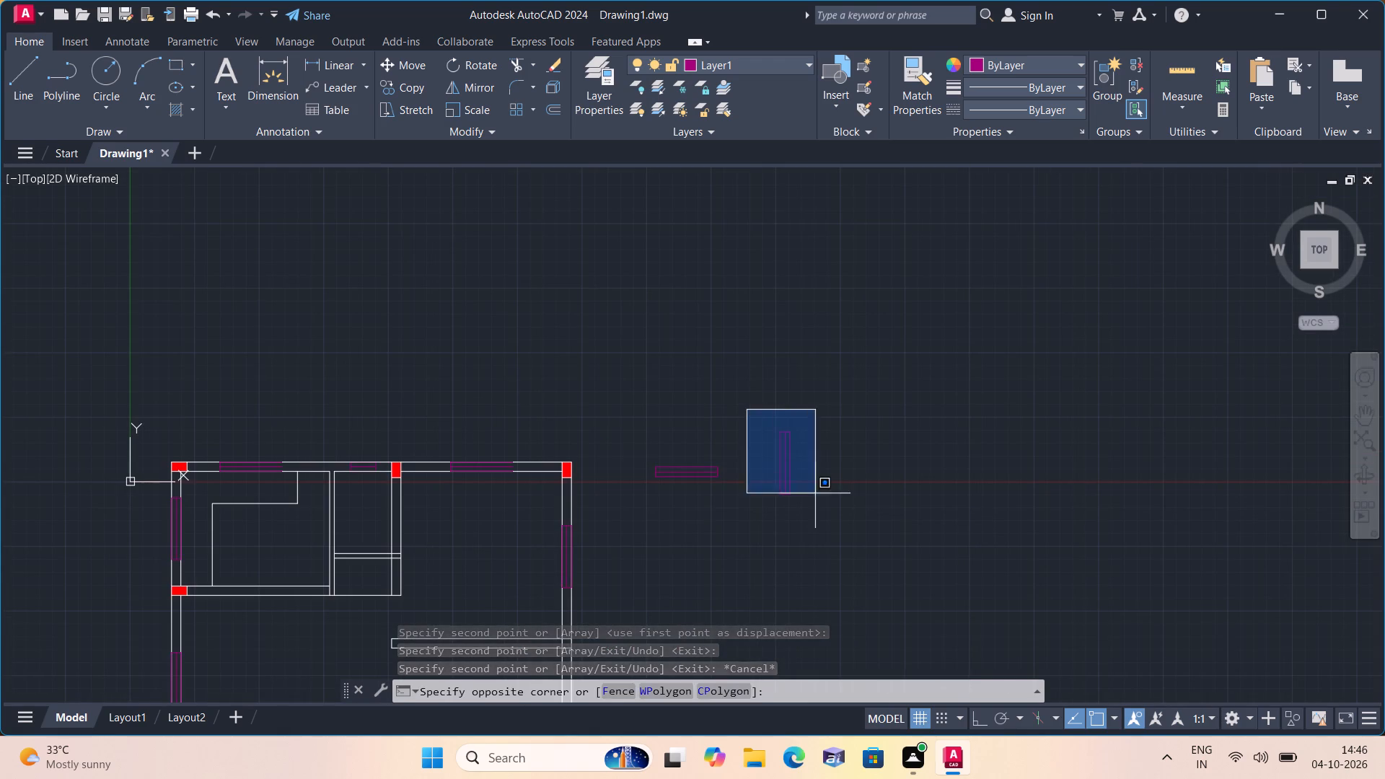
{"action": "left_click", "coordinate": [841, 517]}
{"action": "key", "text": "Delete"}
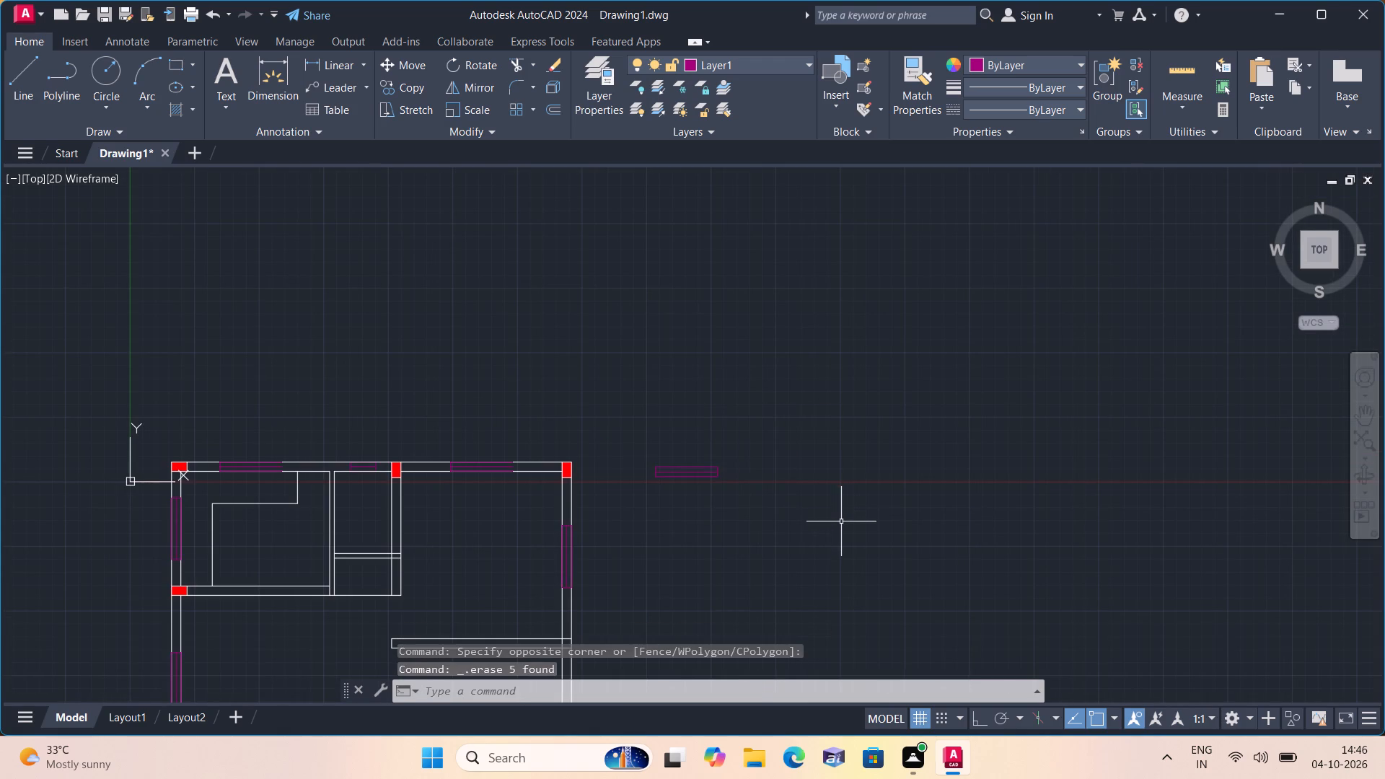
Move the remaining horizontal 5' window by its top side's midpoint to the inner face midpoint of the lower-right room's bottom wall.
{"action": "left_click", "coordinate": [629, 432]}
{"action": "left_click", "coordinate": [816, 515]}
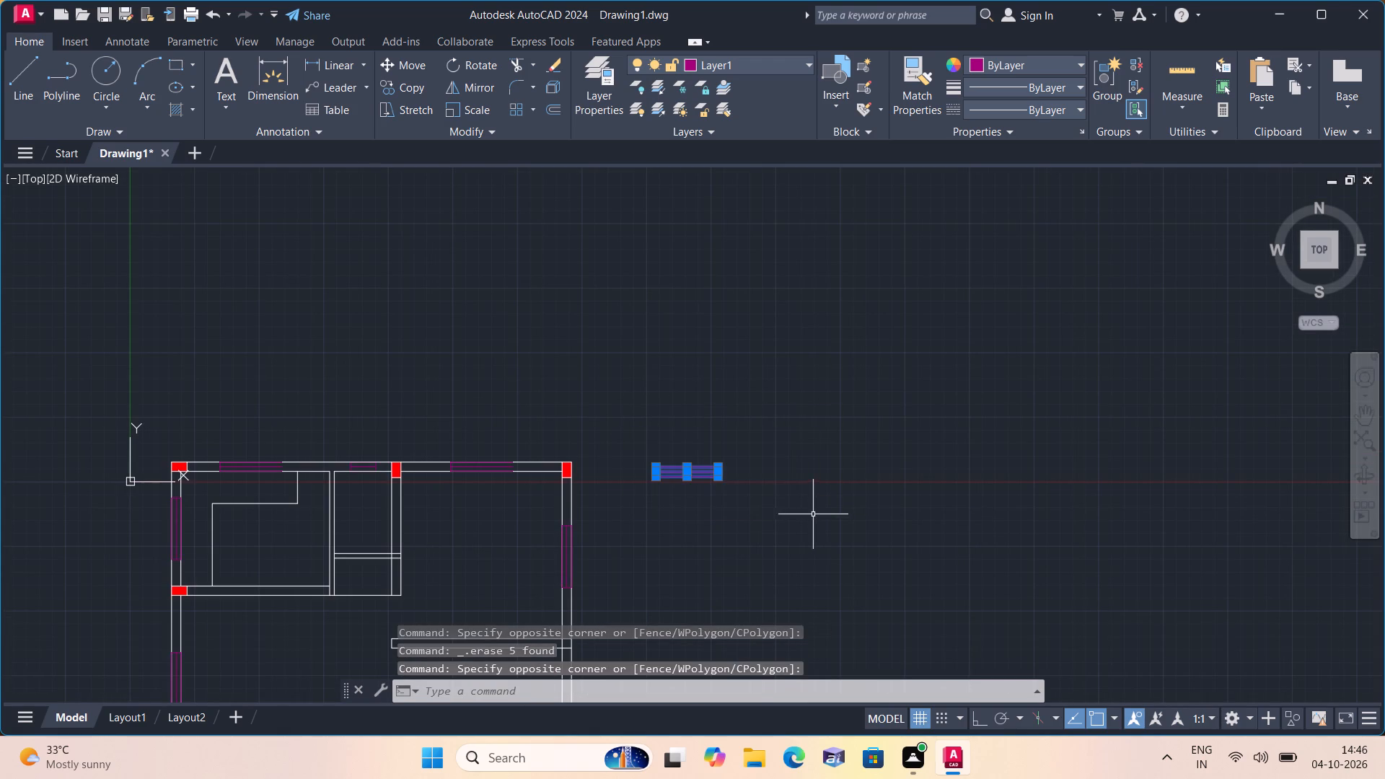
{"action": "left_click", "coordinate": [421, 66]}
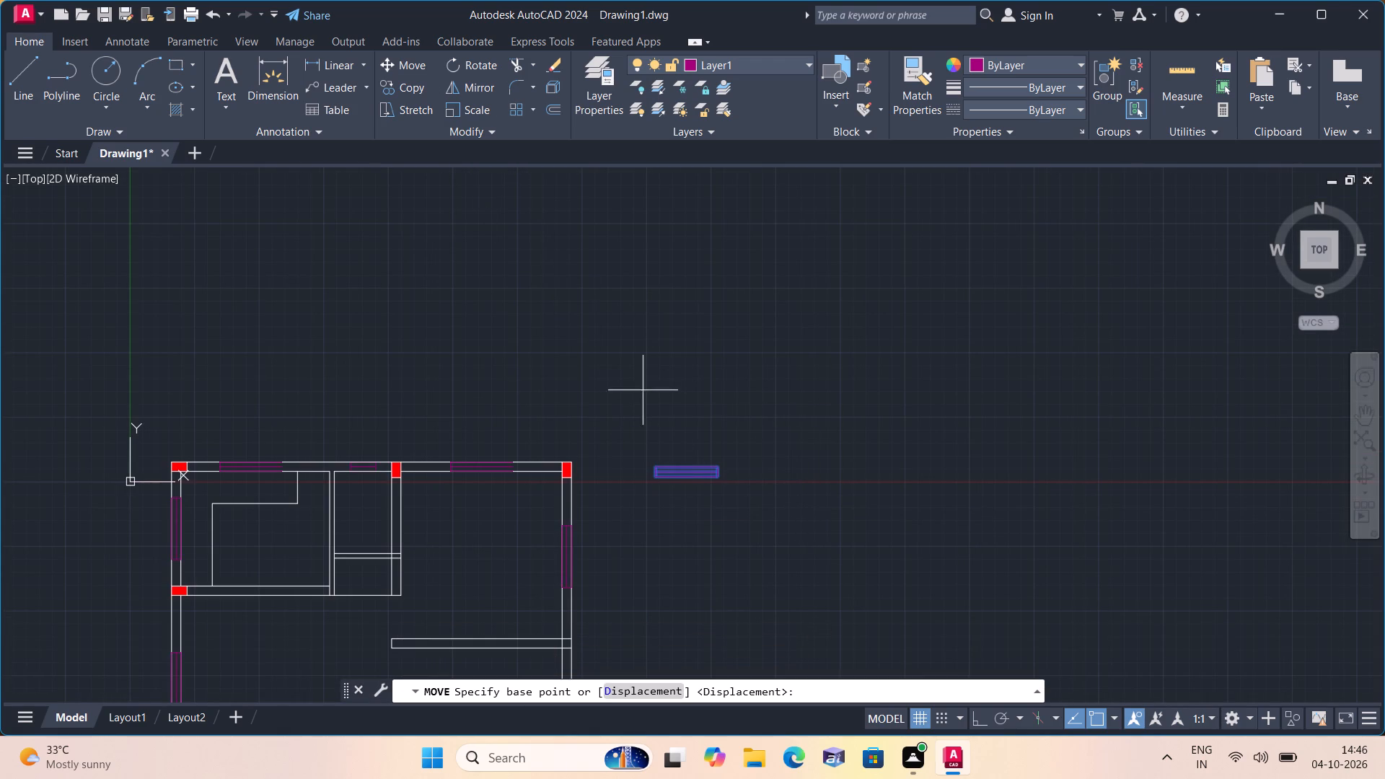
{"action": "left_click", "coordinate": [685, 465]}
{"action": "middle_click_drag", "start_coordinate": [646, 578], "coordinate": [713, 335]}
{"action": "scroll", "coordinate": [637, 483], "scroll_direction": "down", "scroll_amount": 2}
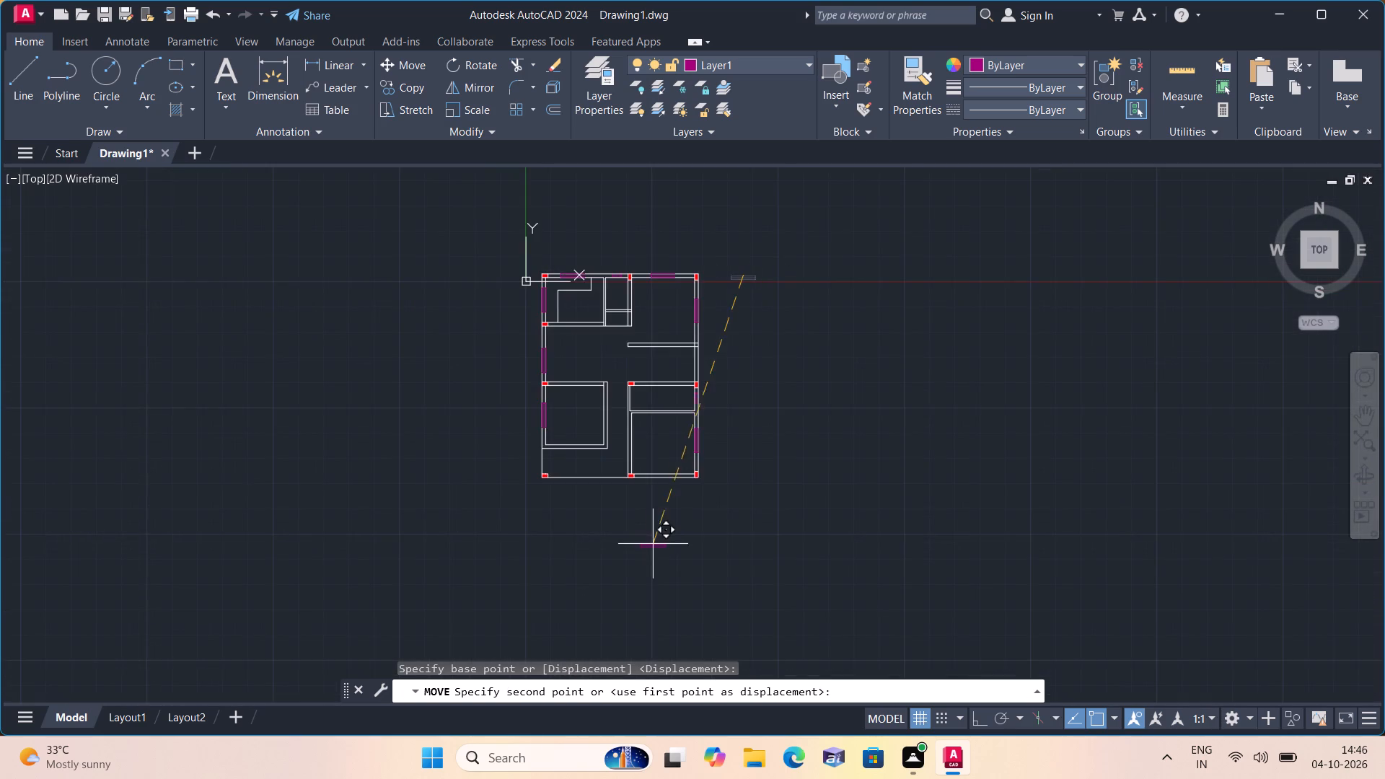
{"action": "scroll", "coordinate": [647, 531], "scroll_direction": "up", "scroll_amount": 2}
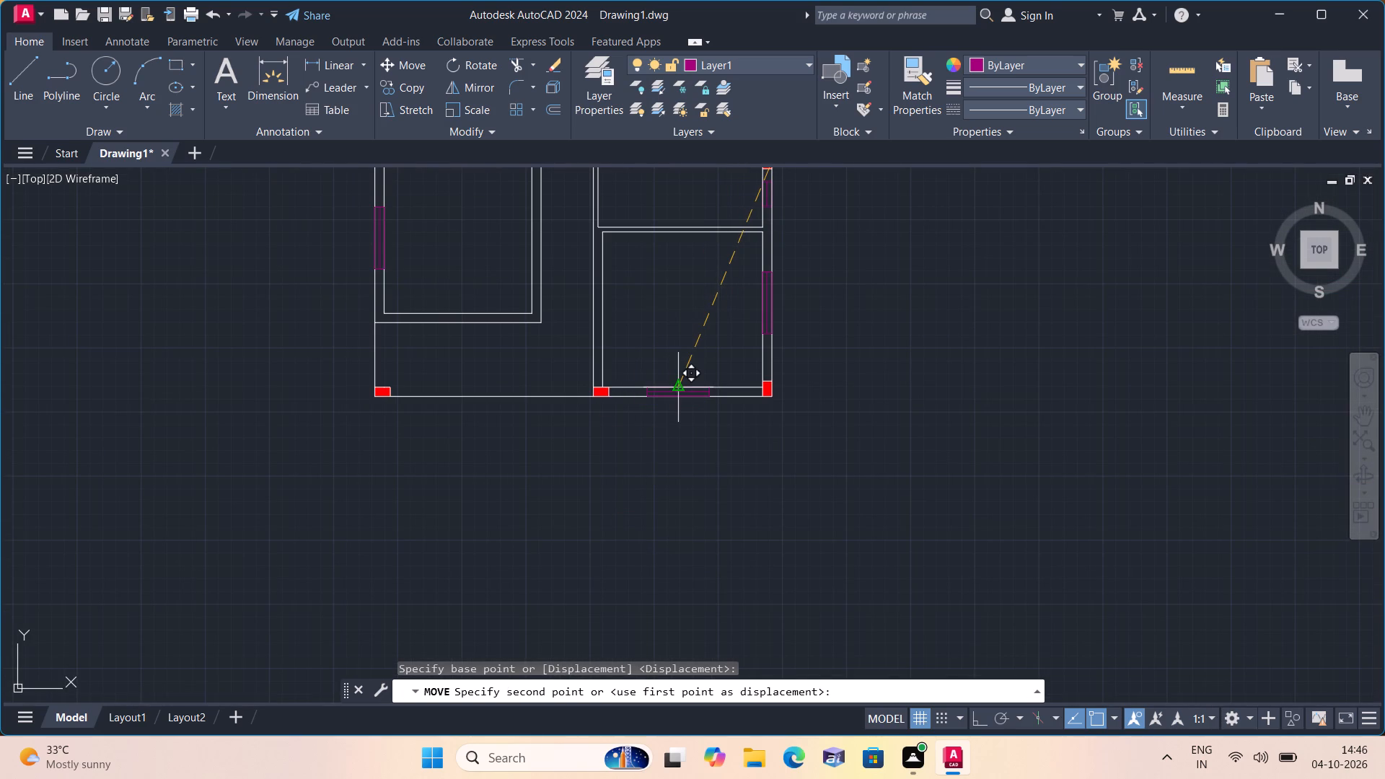
{"action": "left_click", "coordinate": [680, 382]}
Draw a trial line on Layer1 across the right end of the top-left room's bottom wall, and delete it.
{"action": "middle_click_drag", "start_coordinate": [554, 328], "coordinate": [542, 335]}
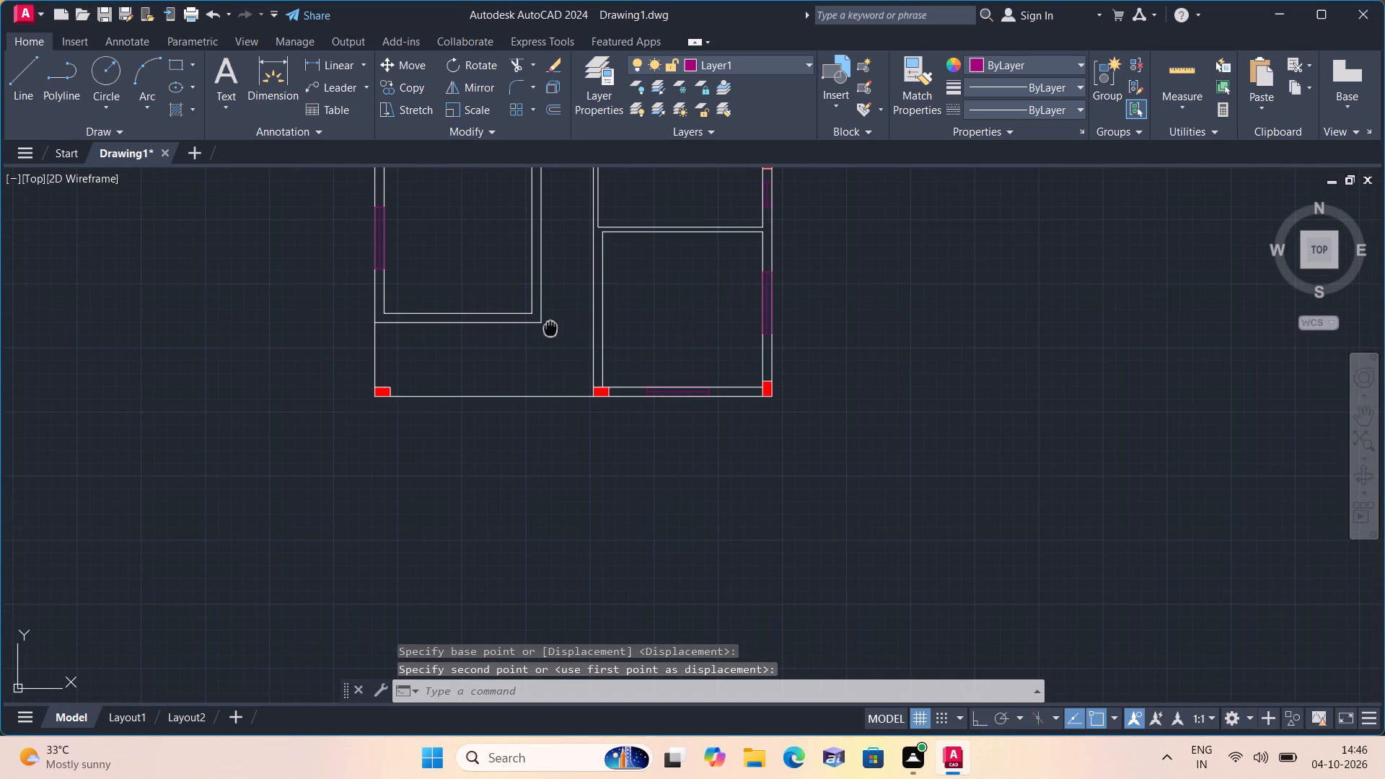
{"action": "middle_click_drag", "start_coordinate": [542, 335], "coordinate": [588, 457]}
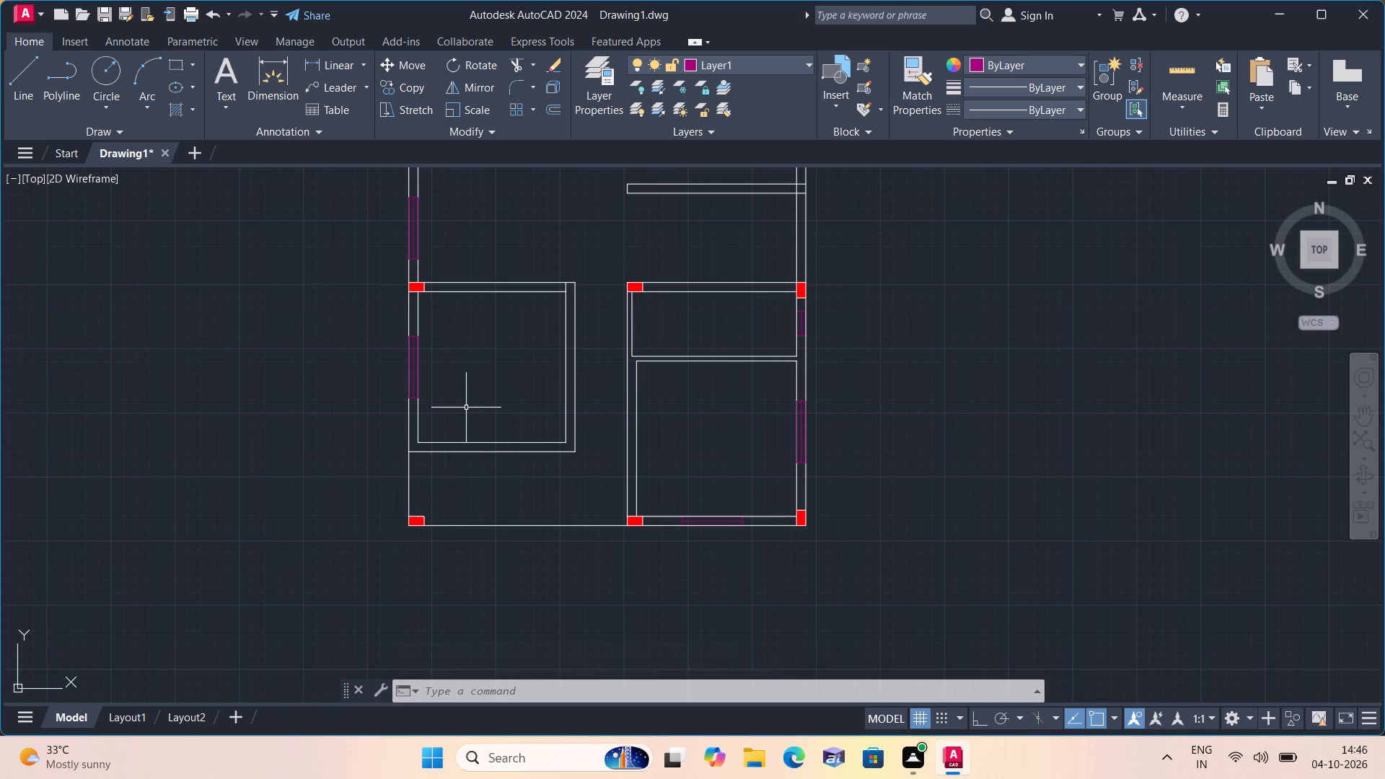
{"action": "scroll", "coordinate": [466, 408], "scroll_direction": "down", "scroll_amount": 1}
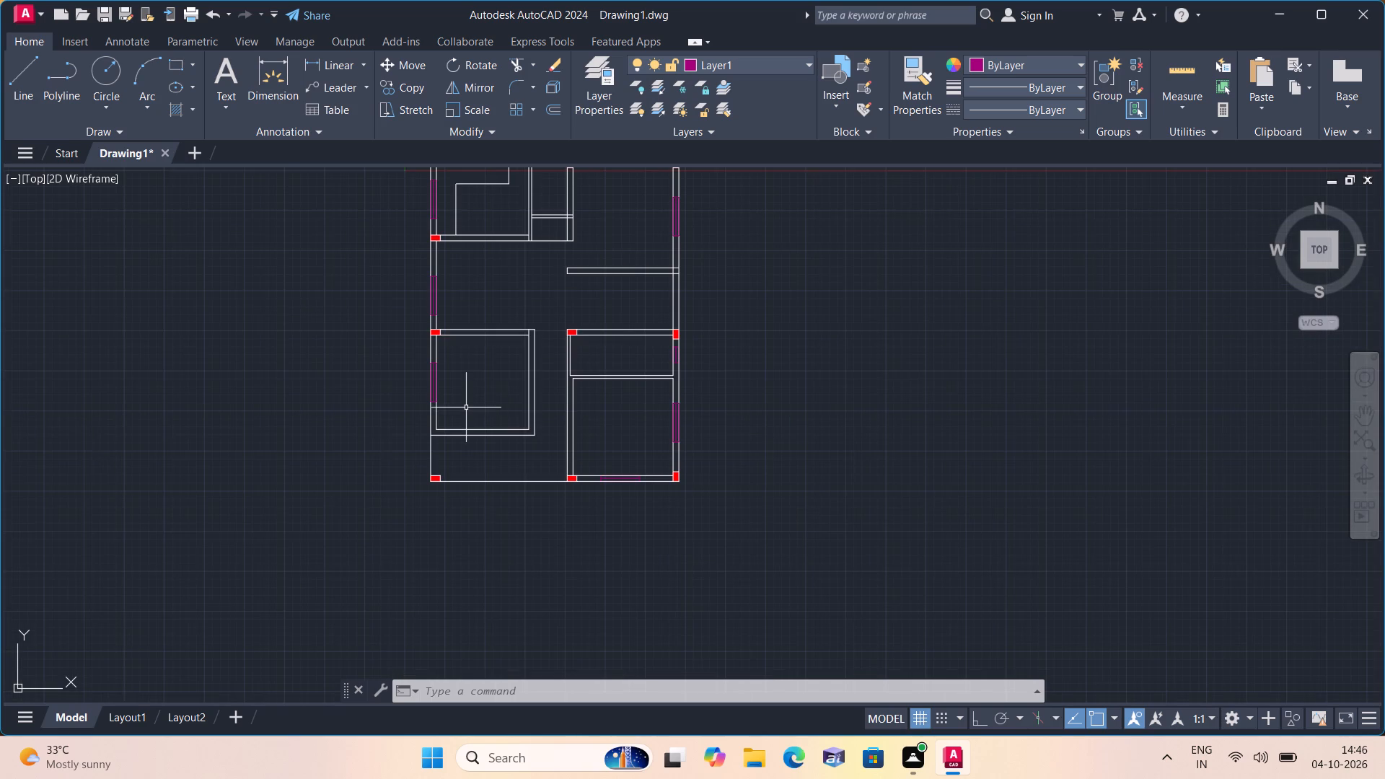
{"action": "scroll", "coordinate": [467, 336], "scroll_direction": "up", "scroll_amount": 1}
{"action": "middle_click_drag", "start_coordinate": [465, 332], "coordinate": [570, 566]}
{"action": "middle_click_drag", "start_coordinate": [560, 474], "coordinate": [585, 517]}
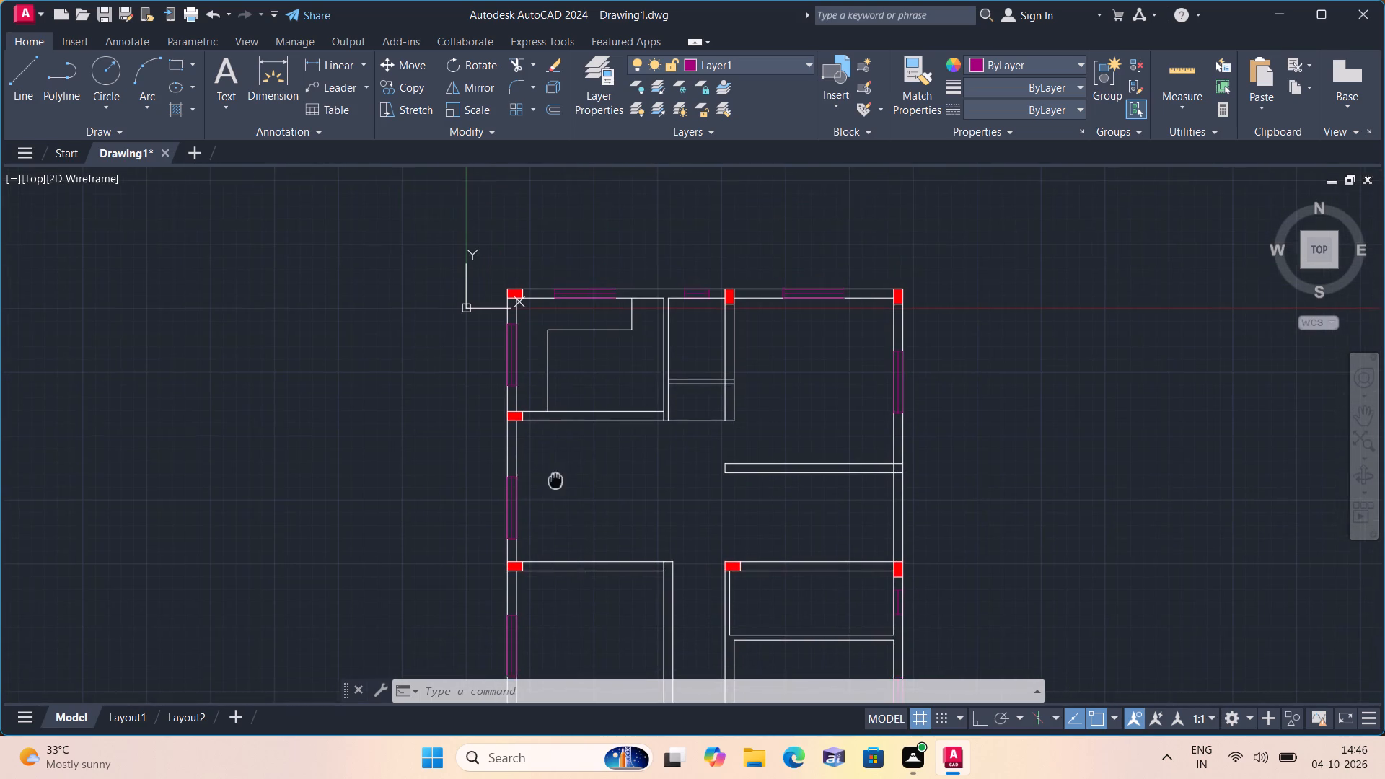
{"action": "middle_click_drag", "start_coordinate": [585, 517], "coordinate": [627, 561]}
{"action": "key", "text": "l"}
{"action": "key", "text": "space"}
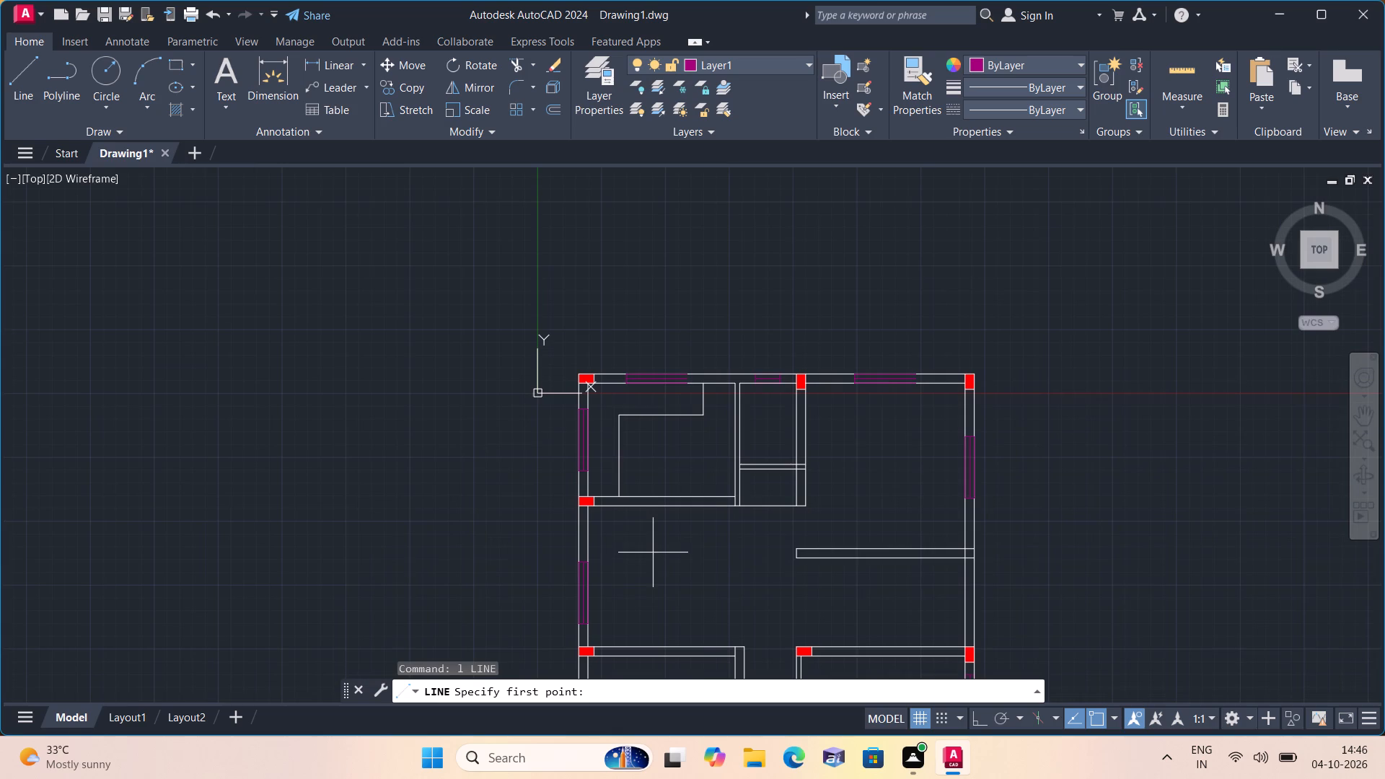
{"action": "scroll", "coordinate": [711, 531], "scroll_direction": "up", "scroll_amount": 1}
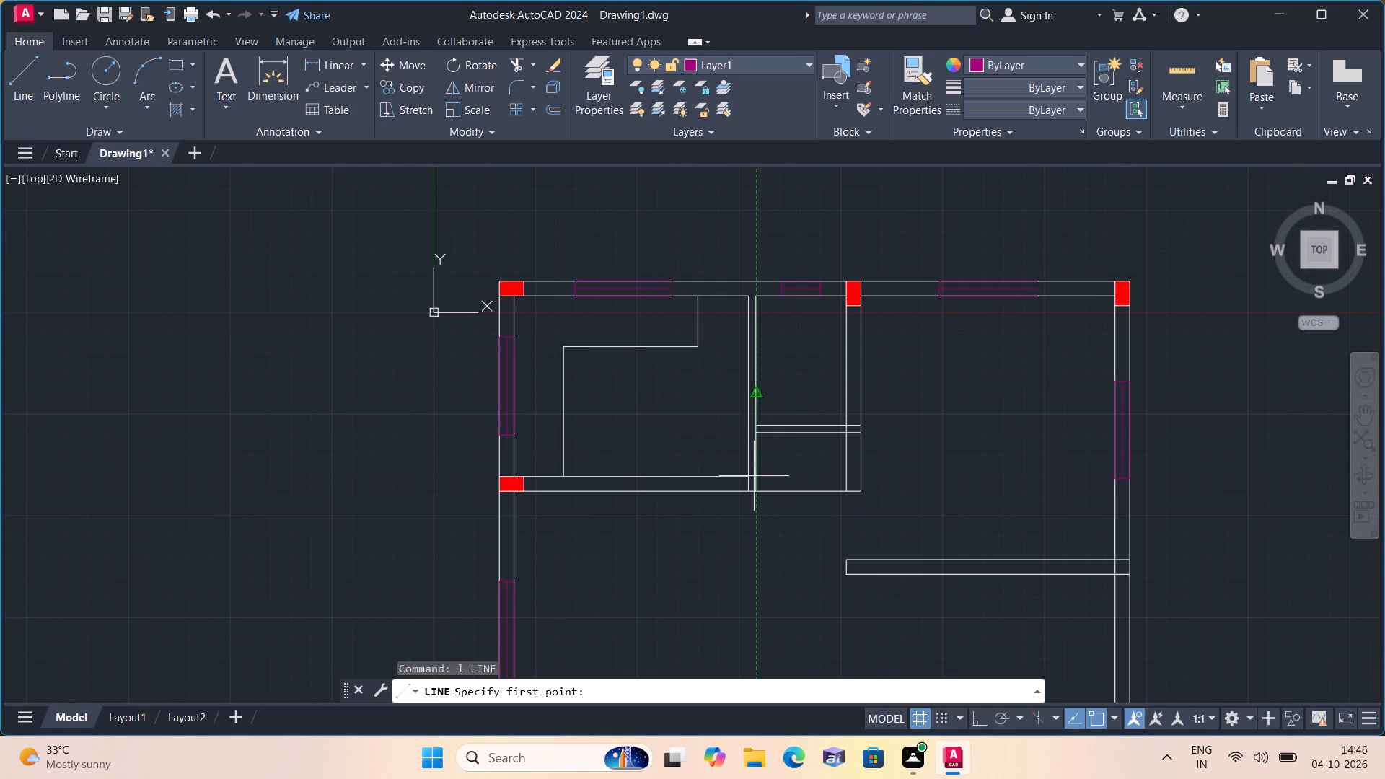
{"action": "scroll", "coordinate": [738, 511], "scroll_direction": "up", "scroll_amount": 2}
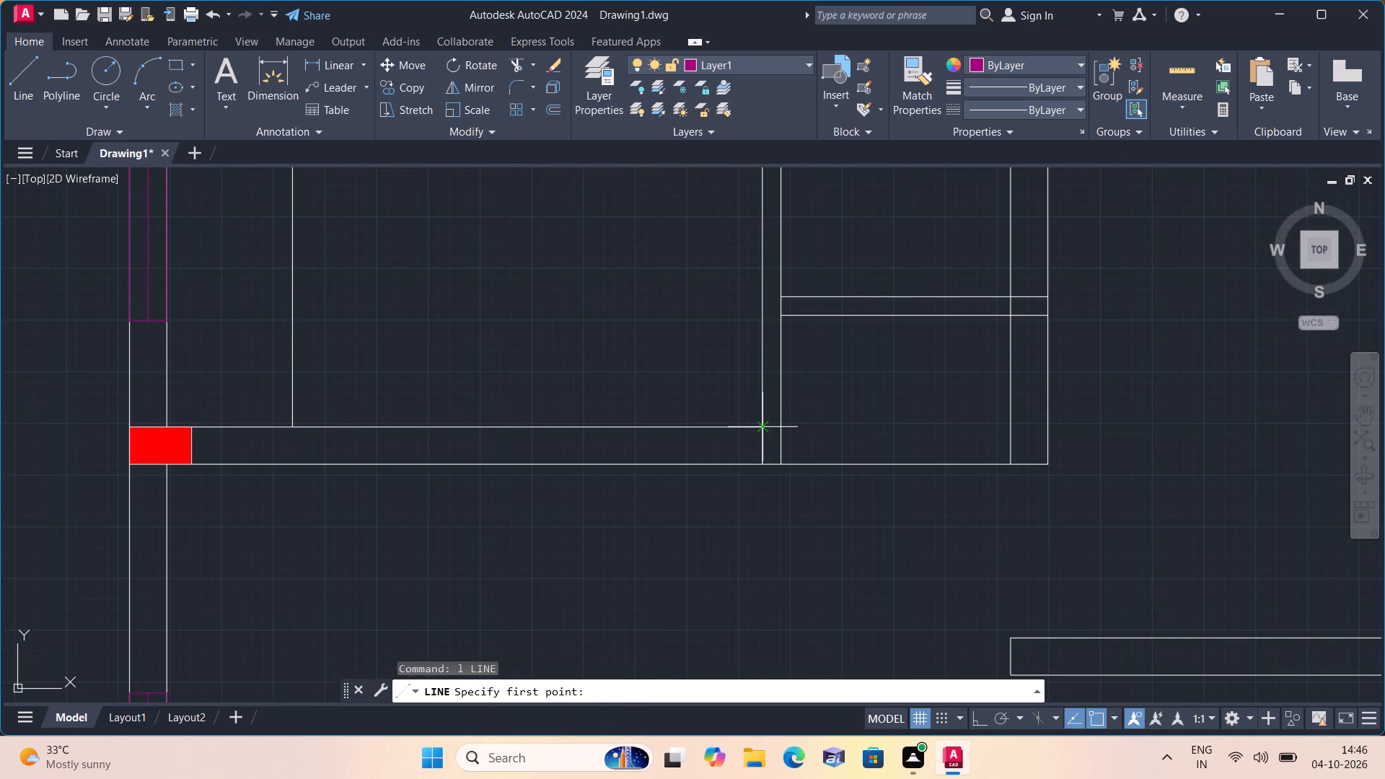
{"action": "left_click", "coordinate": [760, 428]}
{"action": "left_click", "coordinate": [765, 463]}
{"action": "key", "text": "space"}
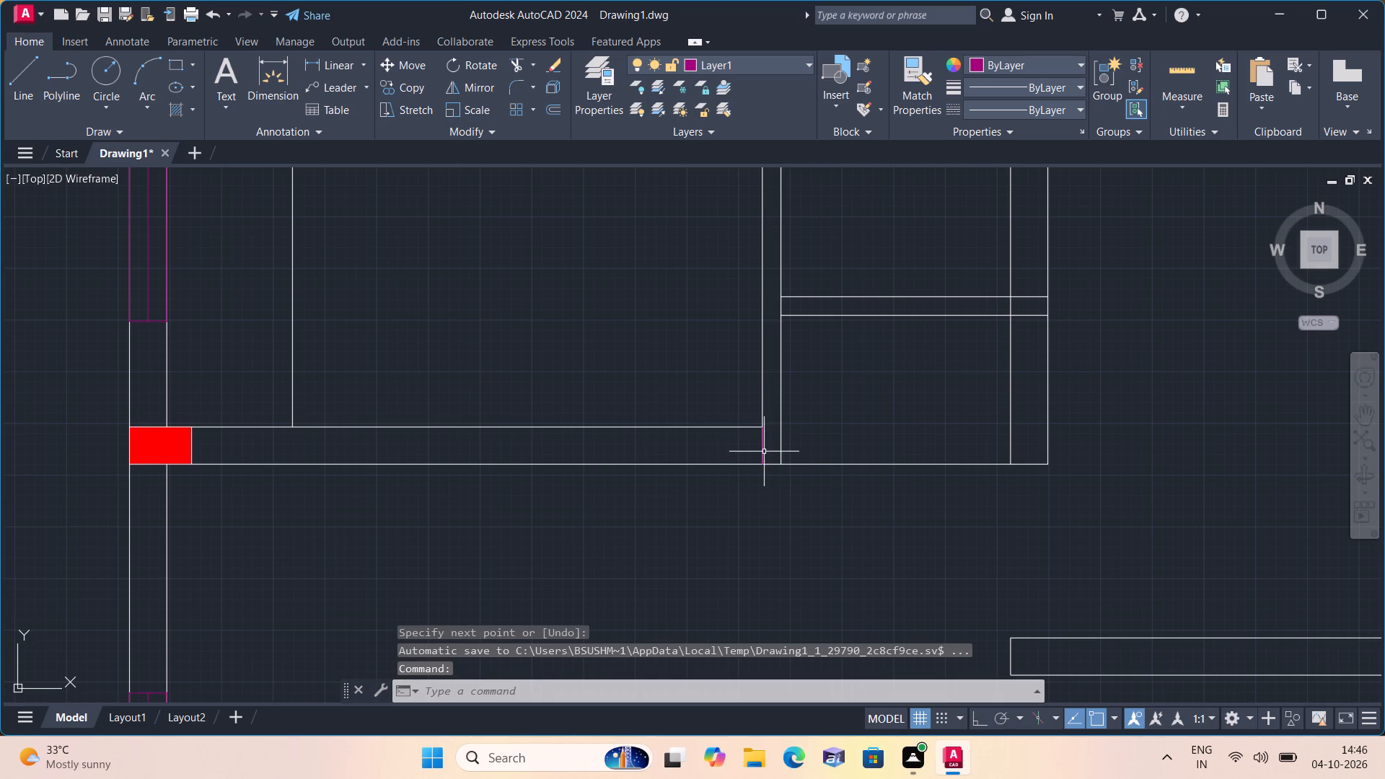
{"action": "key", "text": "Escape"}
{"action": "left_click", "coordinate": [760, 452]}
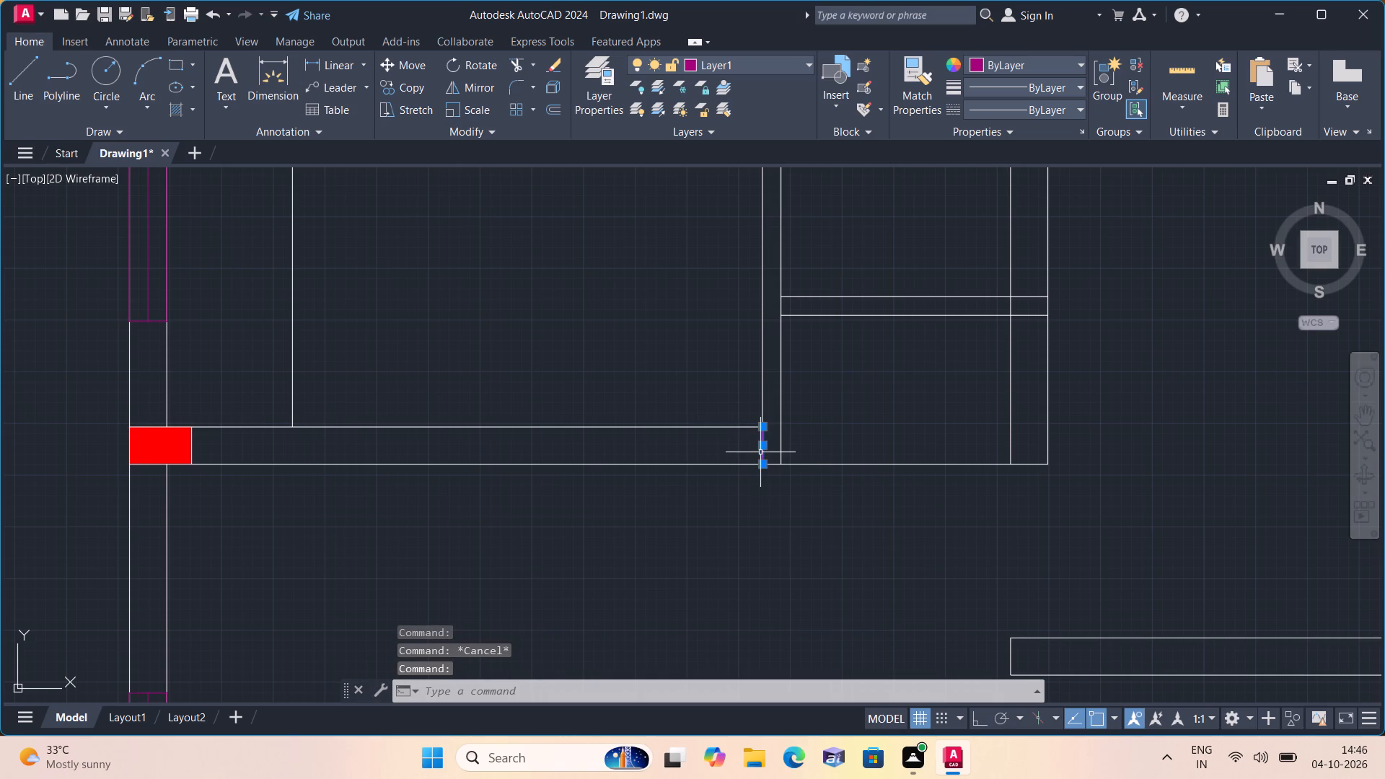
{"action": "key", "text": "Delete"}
With layer 0 current, draw a short line across the right end of the top-left room's bottom wall and turn Ortho on.
{"action": "left_click", "coordinate": [745, 63]}
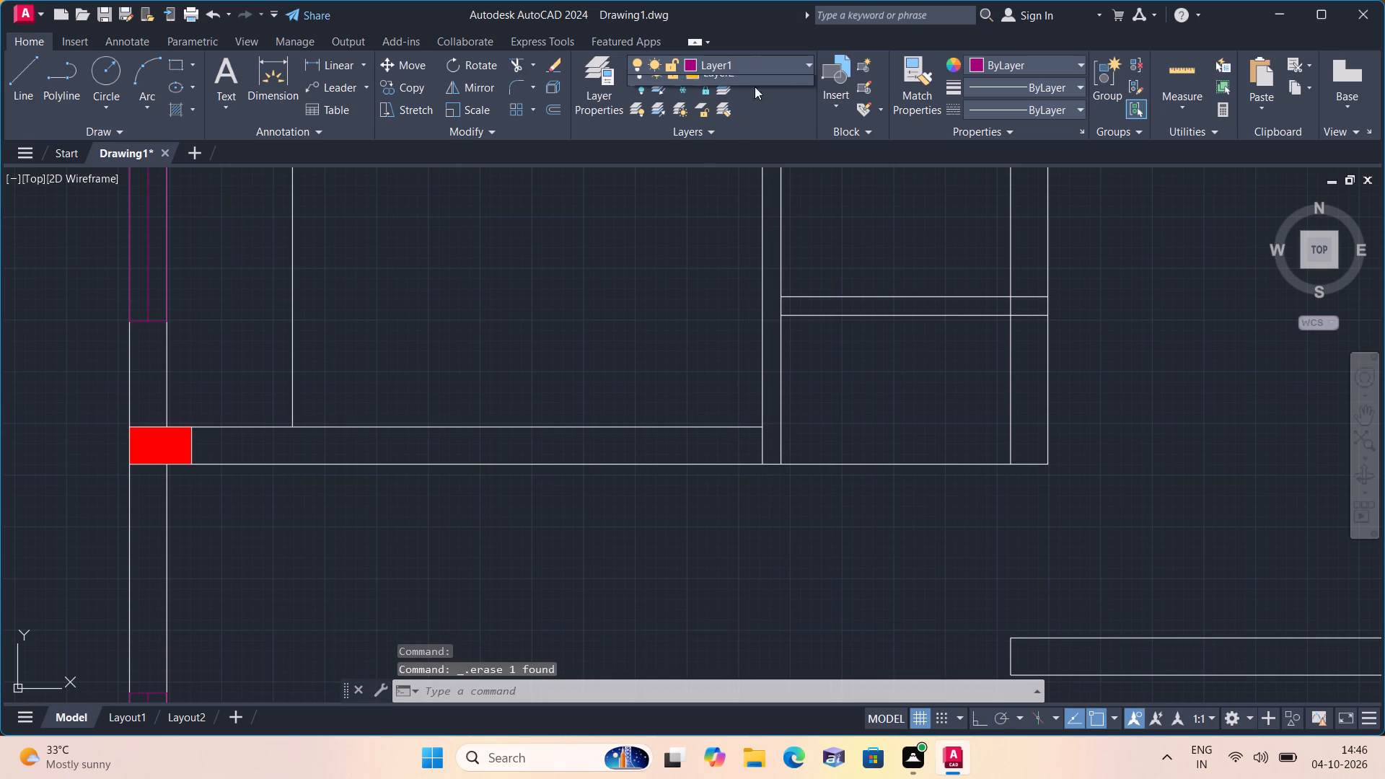
{"action": "left_click", "coordinate": [760, 87]}
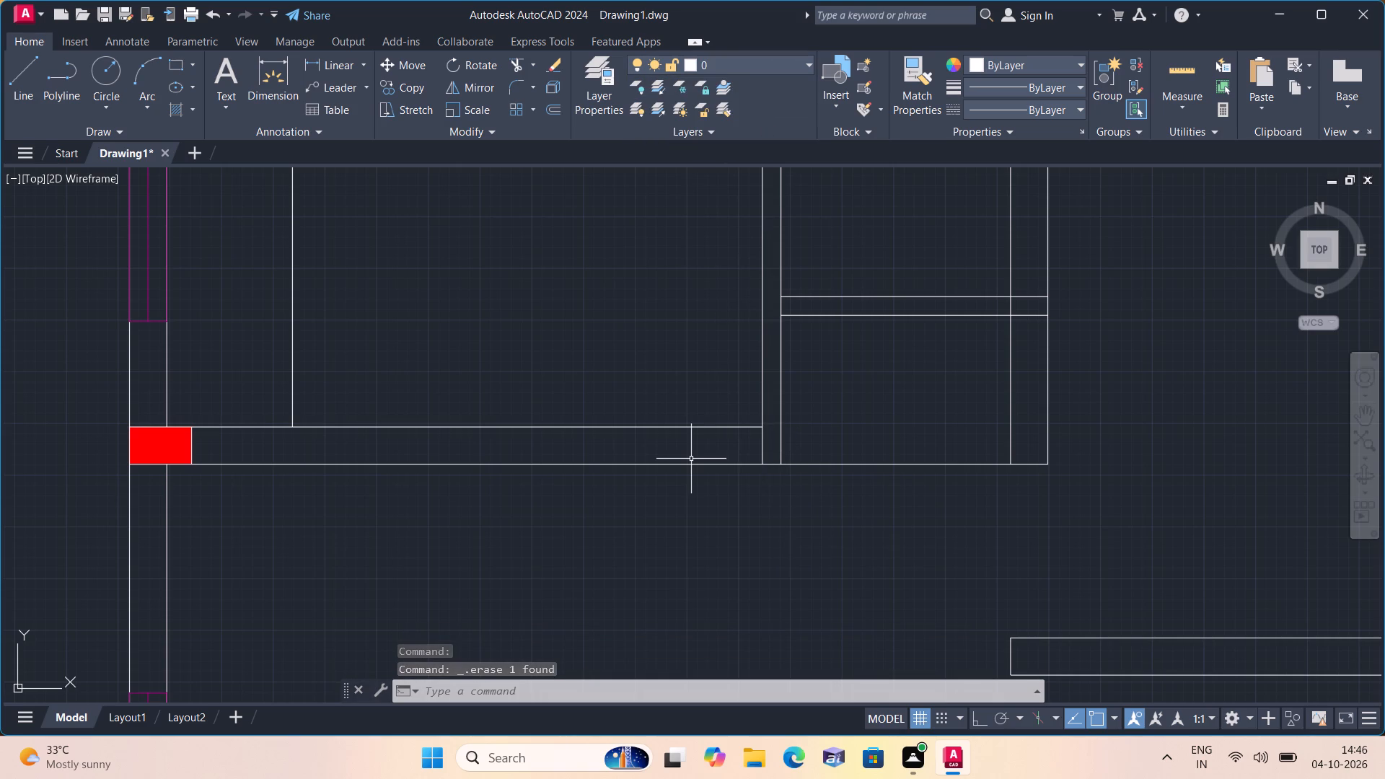
{"action": "type", "text": "l"}
{"action": "key", "text": "space"}
{"action": "scroll", "coordinate": [695, 469], "scroll_direction": "up", "scroll_amount": 1}
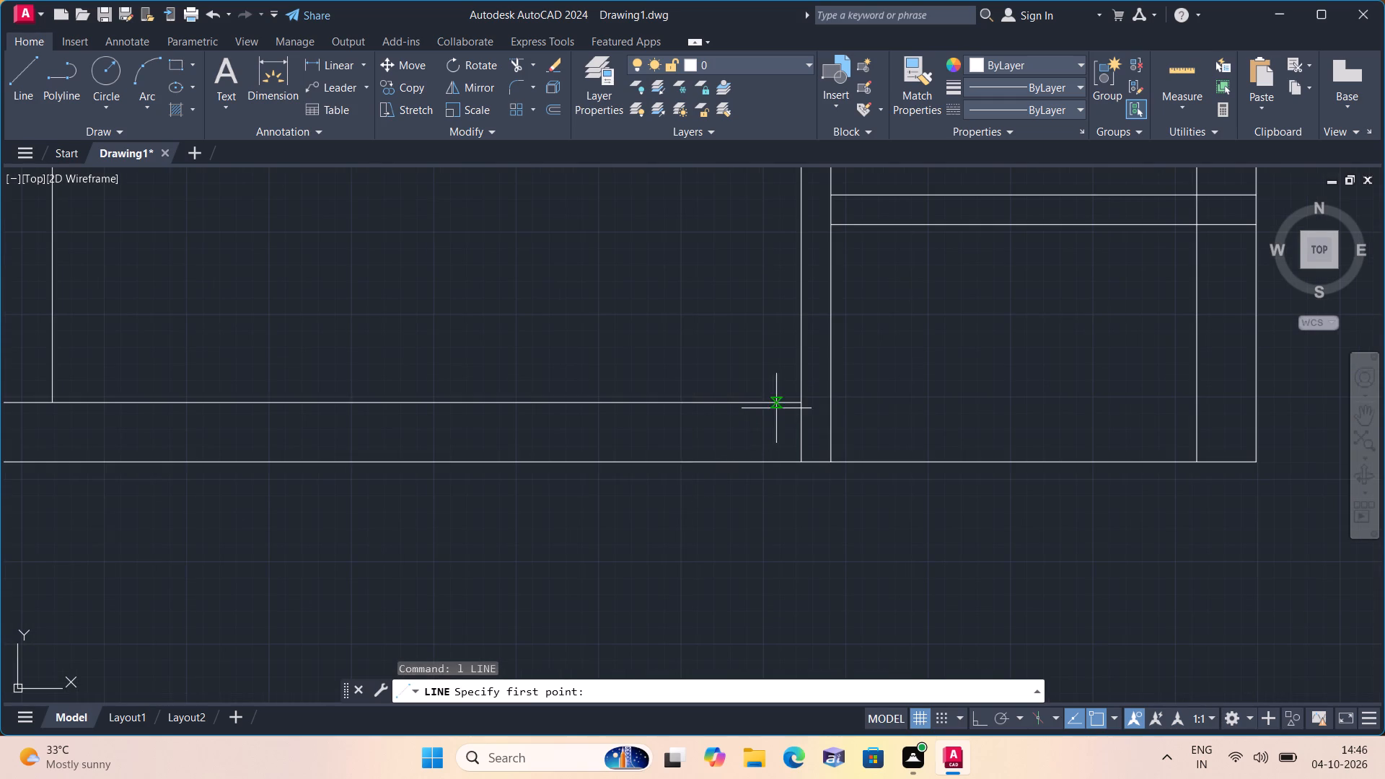
{"action": "left_click", "coordinate": [799, 404]}
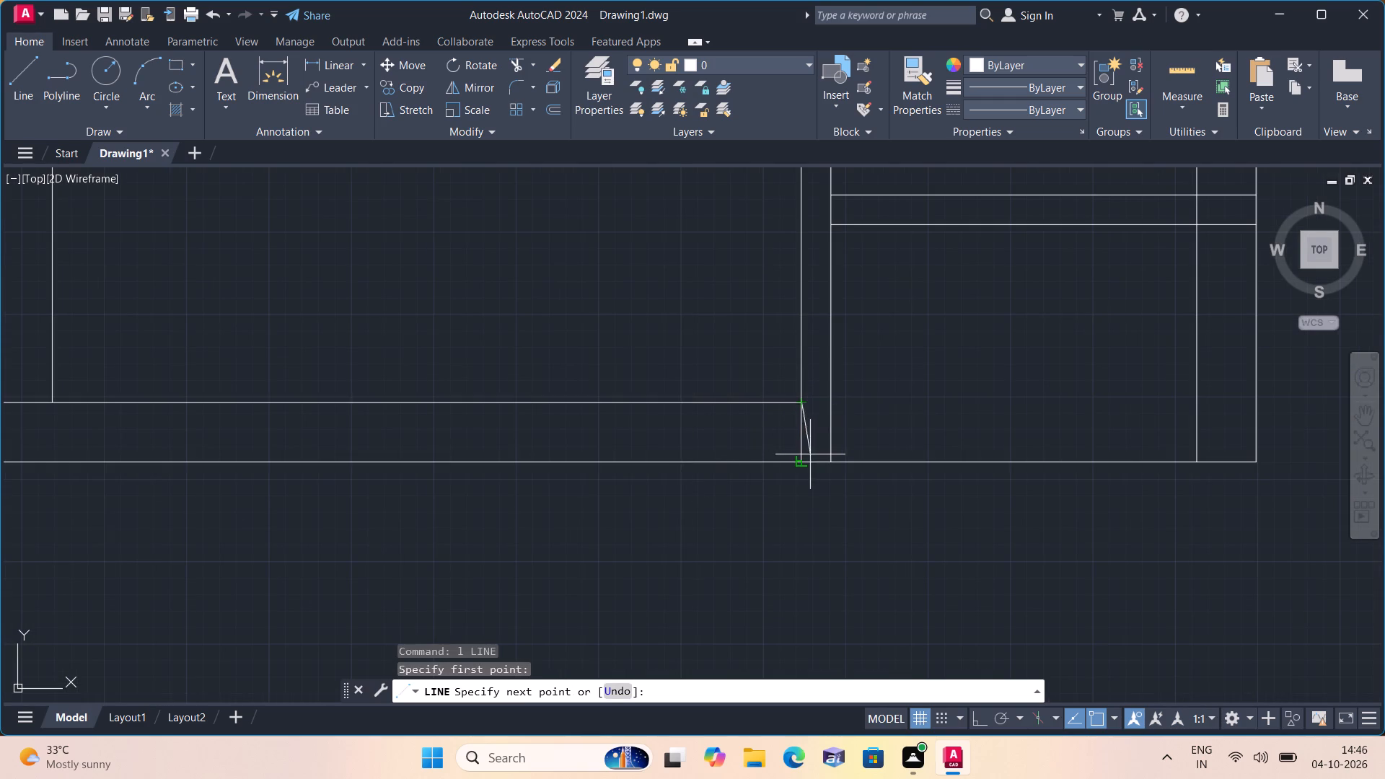
{"action": "left_click", "coordinate": [801, 457]}
{"action": "key", "text": "F8"}
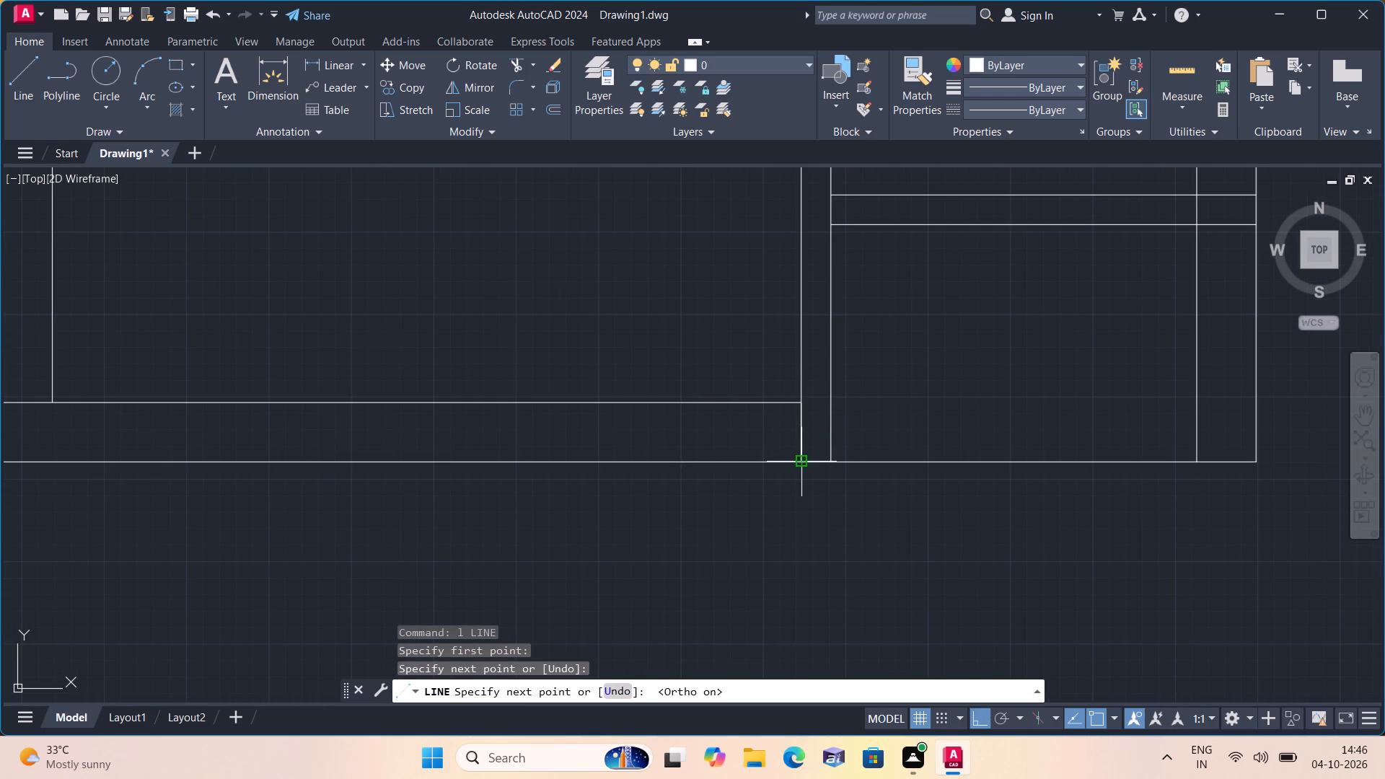
{"action": "key", "text": "space"}
Draw consecutive 2", 2' and 2" line segments leftward from the closing line's midpoint, inside the top-left room's bottom wall.
{"action": "key", "text": "space"}
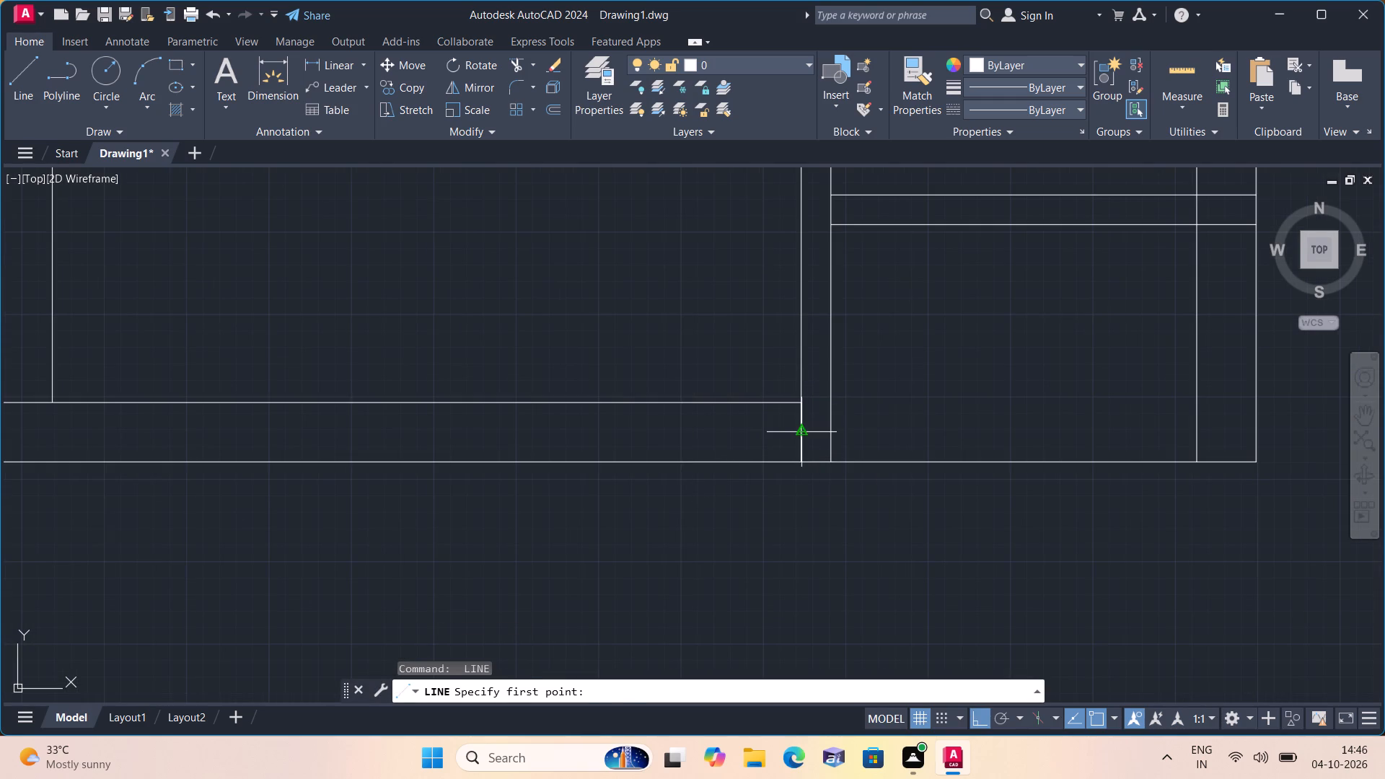
{"action": "left_click", "coordinate": [804, 428]}
{"action": "type", "text": "2\""}
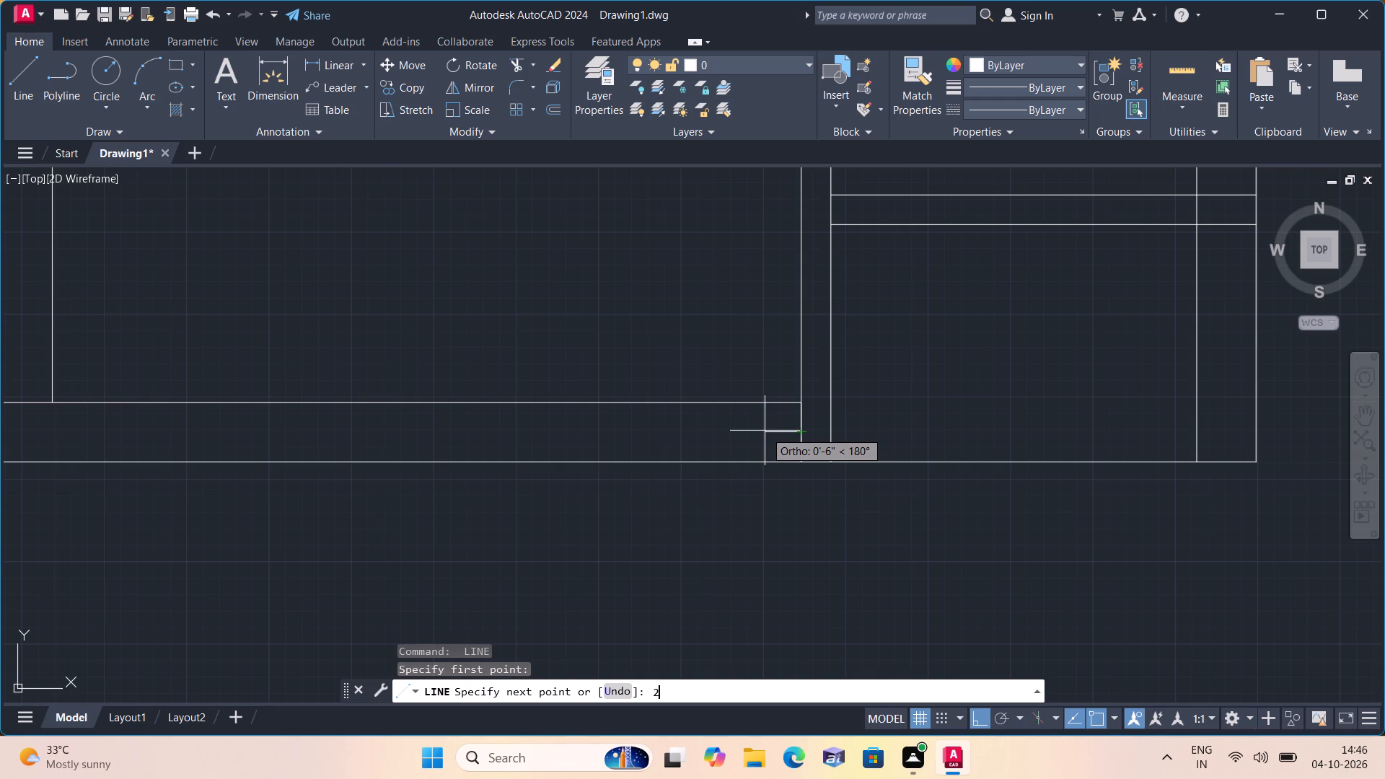
{"action": "key", "text": "space"}
{"action": "type", "text": "2'"}
{"action": "key", "text": "space"}
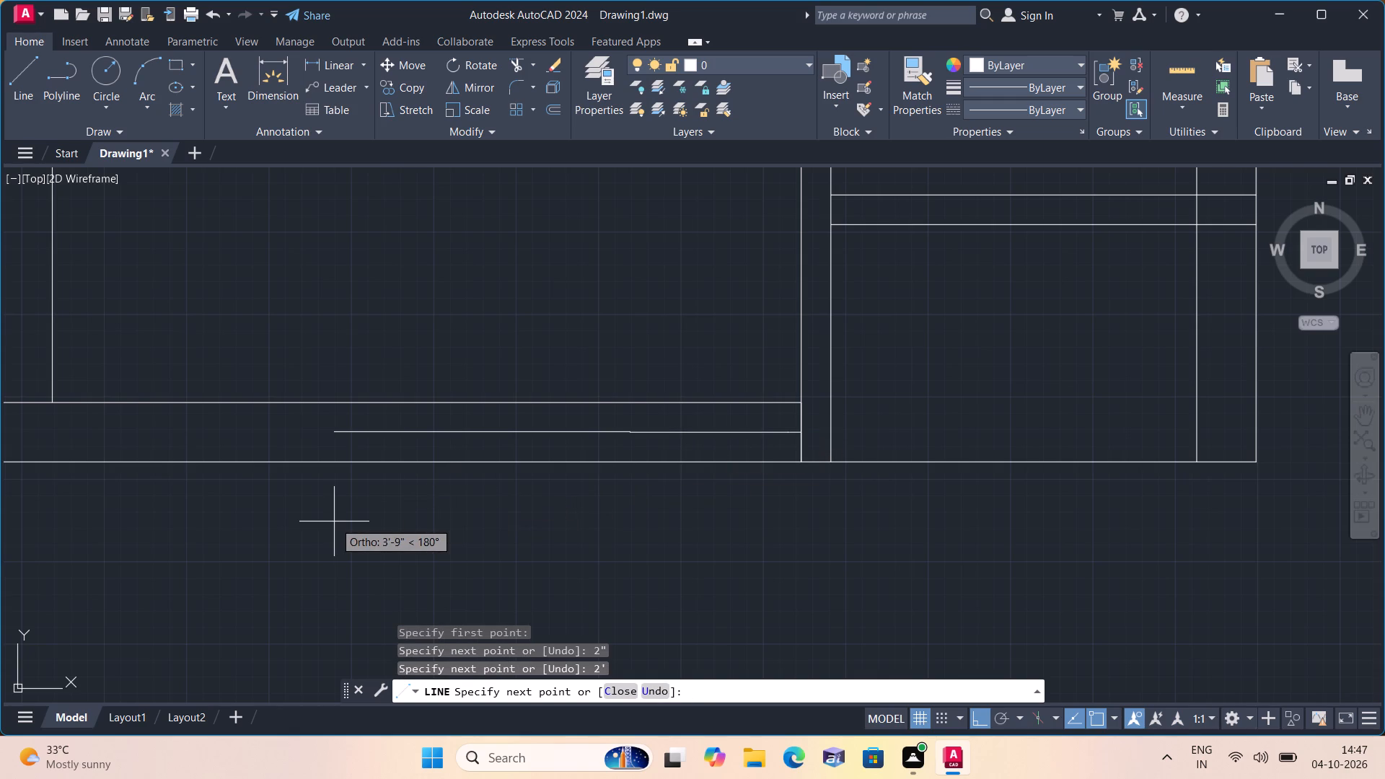
{"action": "type", "text": "2\""}
{"action": "key", "text": "space"}
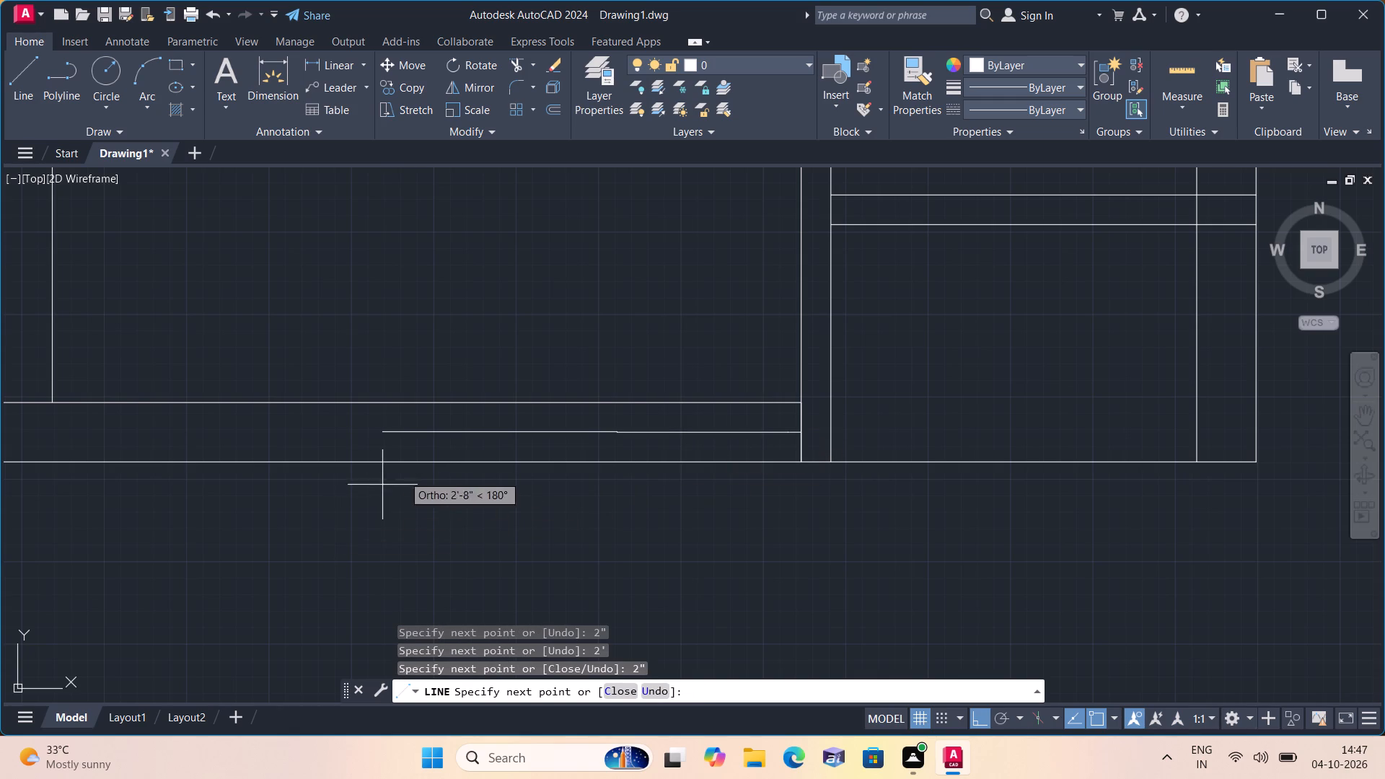
Draw a closing line across the bottom wall's full thickness at the far left end of the 2" segment.
{"action": "left_click", "coordinate": [615, 402]}
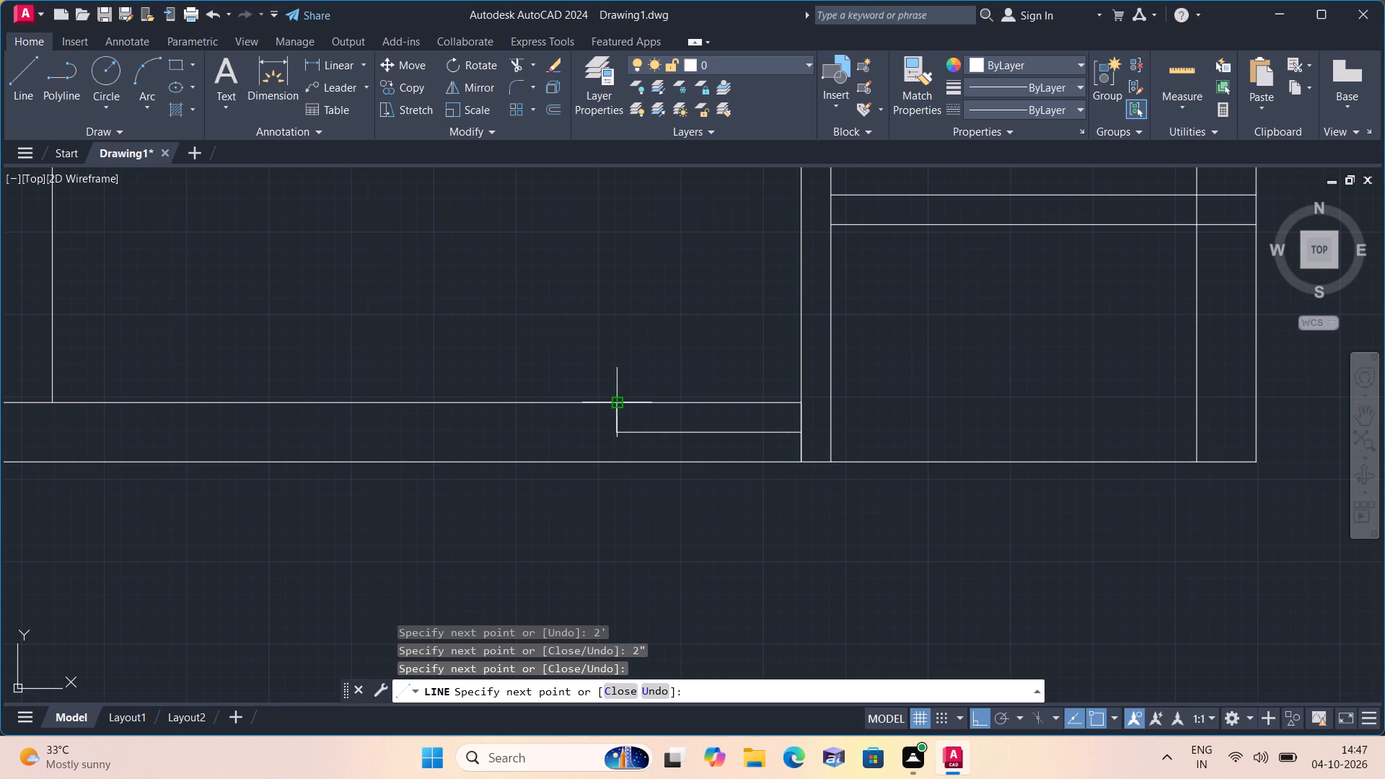
{"action": "key", "text": "space"}
{"action": "key", "text": "space"}
{"action": "left_click", "coordinate": [619, 436]}
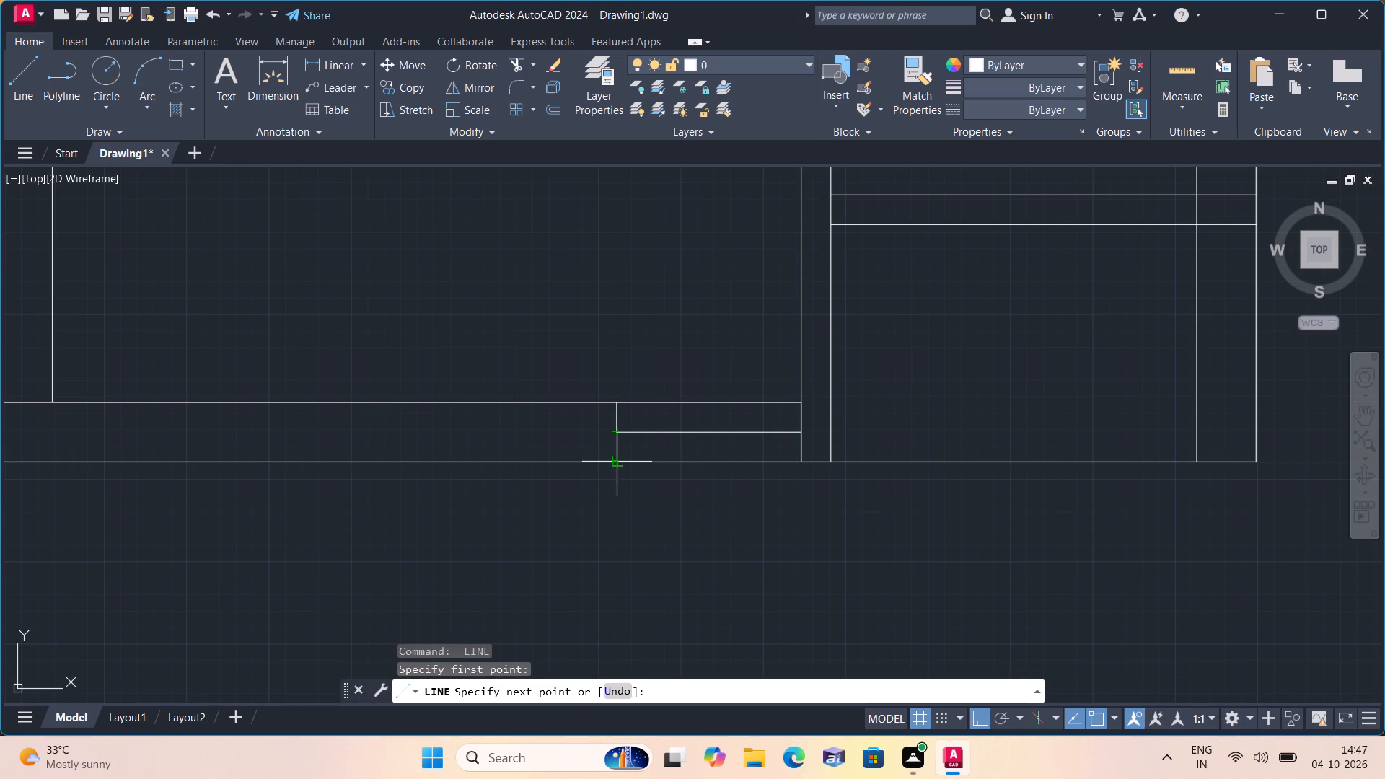
{"action": "left_click", "coordinate": [618, 461]}
{"action": "key", "text": "space"}
Delete the middle 2' segment and trim both bottom wall faces between the two closing lines to open a doorway.
{"action": "left_click", "coordinate": [646, 433]}
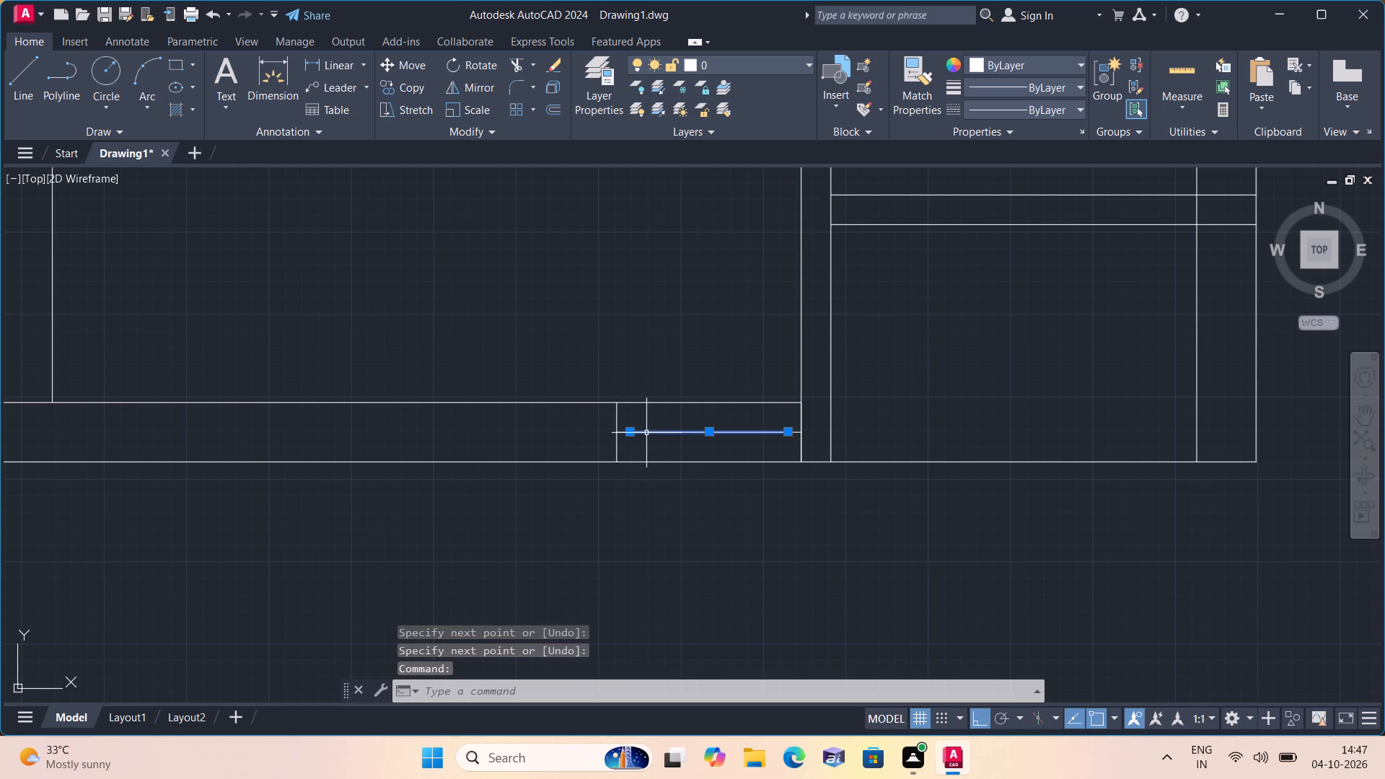
{"action": "key", "text": "Delete"}
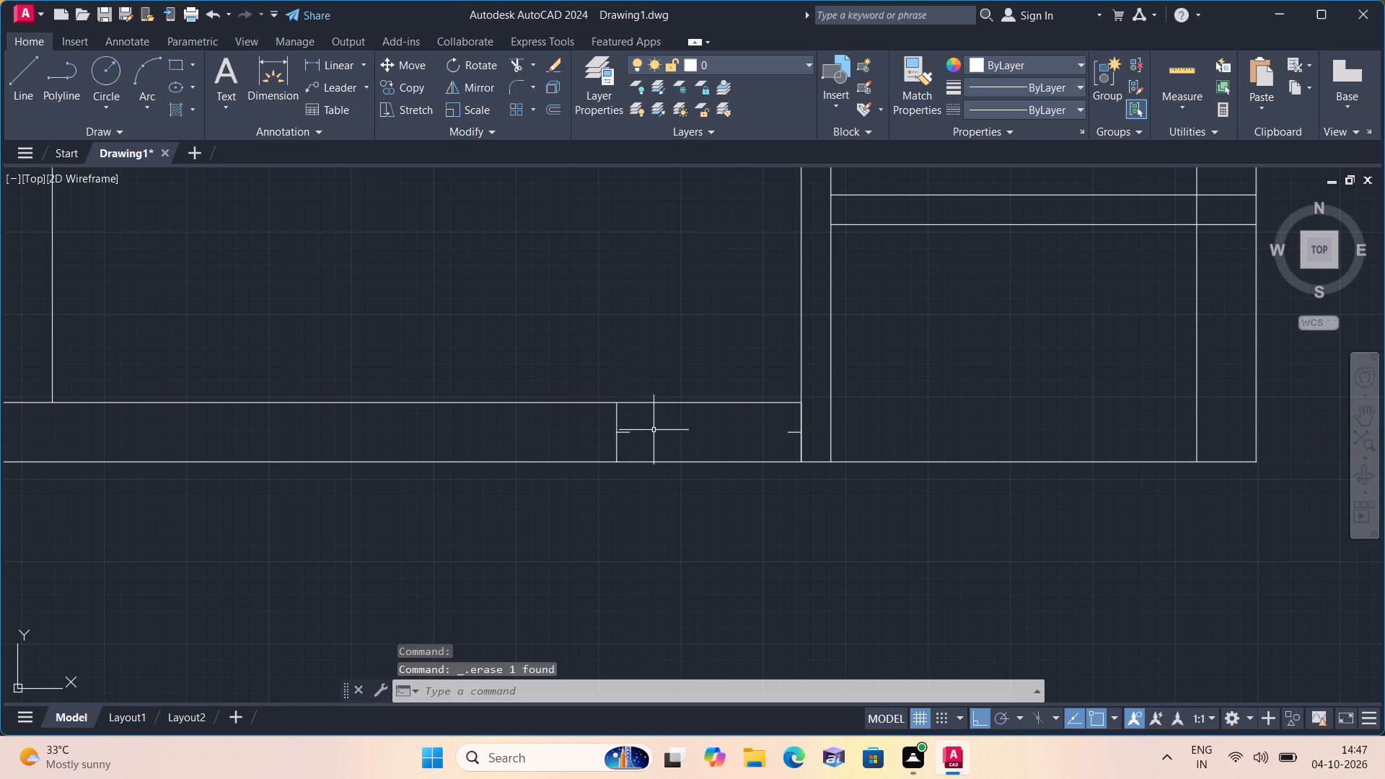
{"action": "type", "text": "trim"}
{"action": "key", "text": "space"}
{"action": "left_click_drag", "start_coordinate": [701, 358], "coordinate": [705, 374]}
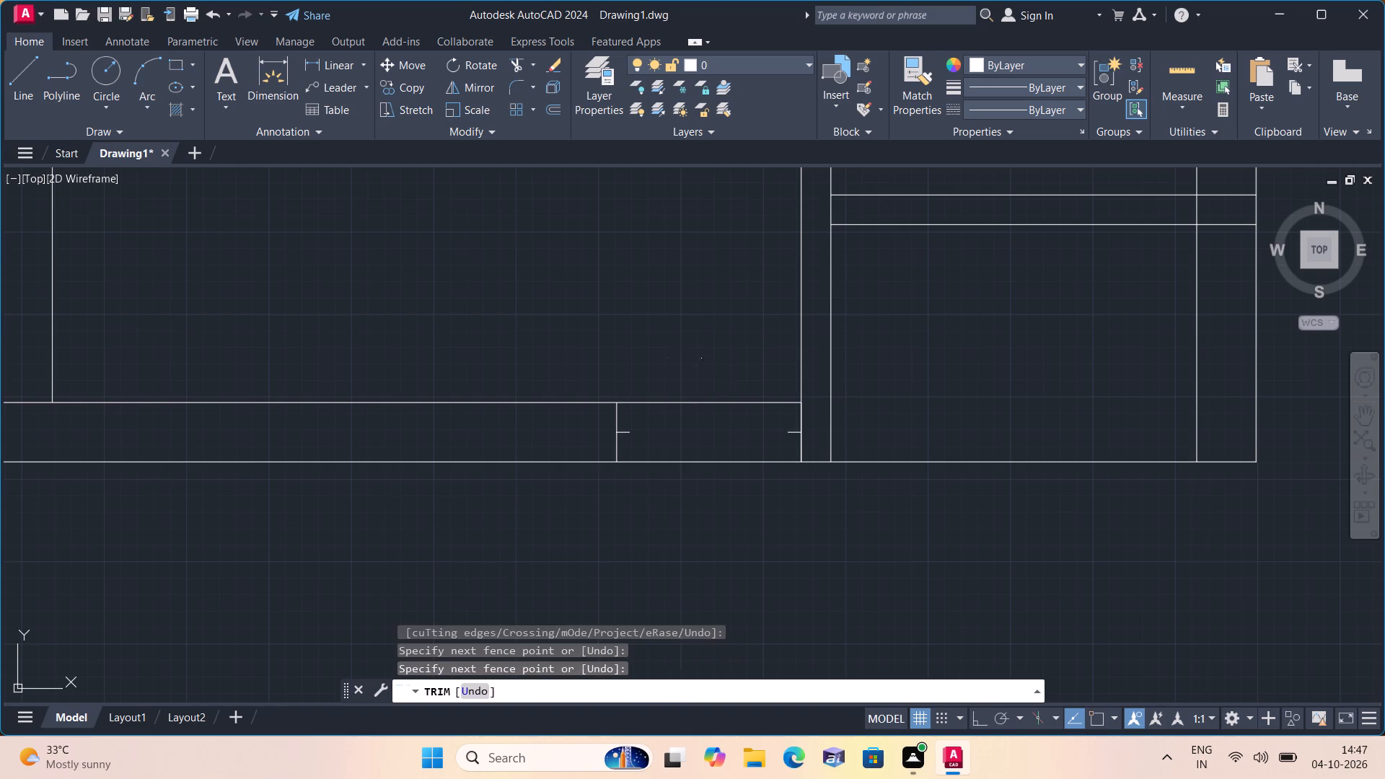
{"action": "left_click", "coordinate": [720, 488]}
{"action": "key", "text": "Escape"}
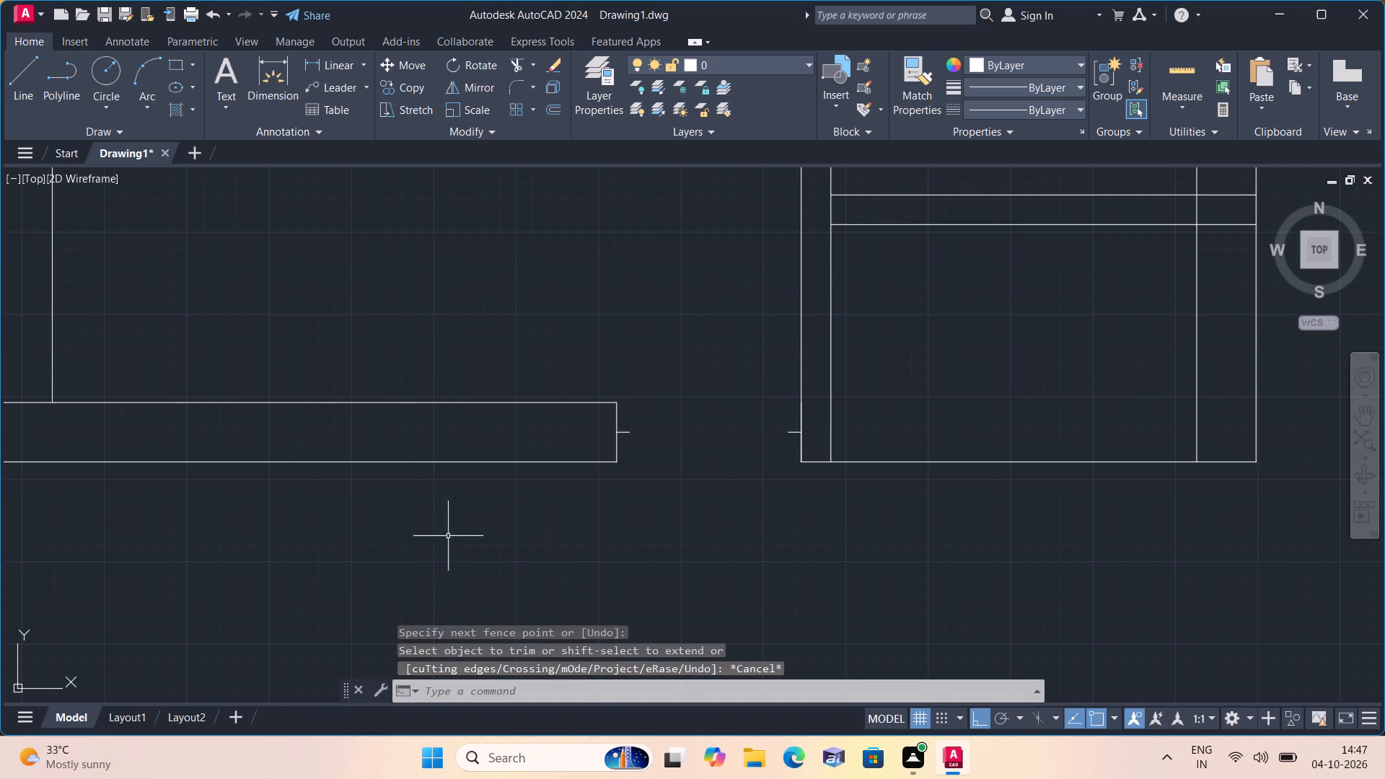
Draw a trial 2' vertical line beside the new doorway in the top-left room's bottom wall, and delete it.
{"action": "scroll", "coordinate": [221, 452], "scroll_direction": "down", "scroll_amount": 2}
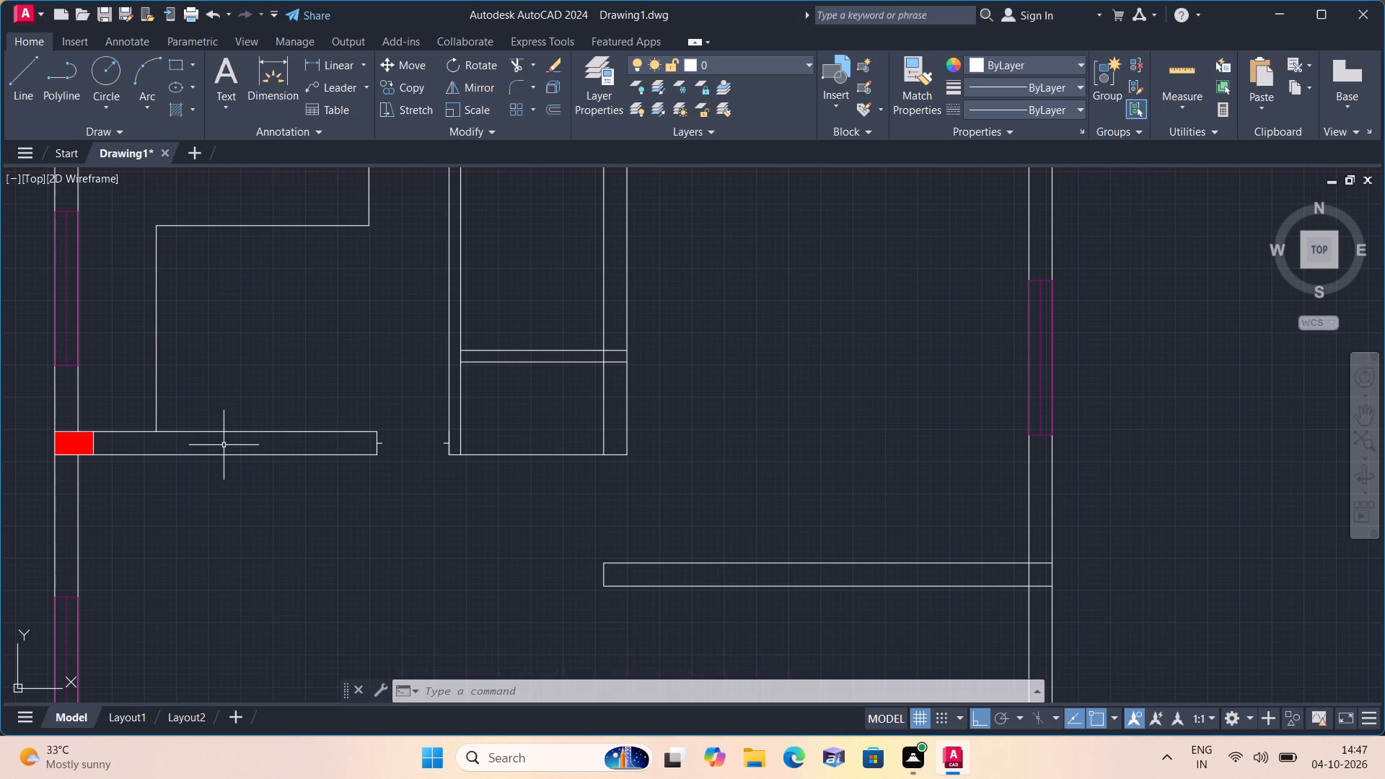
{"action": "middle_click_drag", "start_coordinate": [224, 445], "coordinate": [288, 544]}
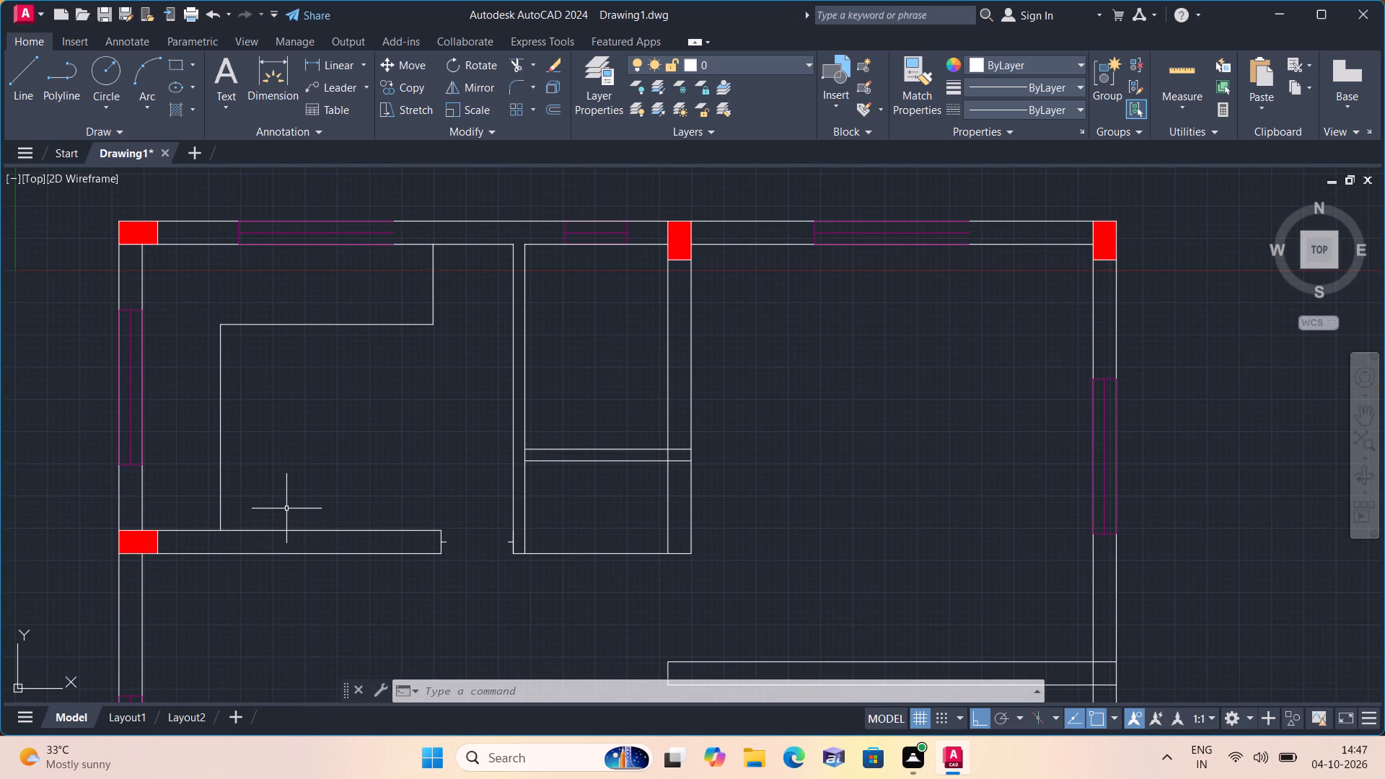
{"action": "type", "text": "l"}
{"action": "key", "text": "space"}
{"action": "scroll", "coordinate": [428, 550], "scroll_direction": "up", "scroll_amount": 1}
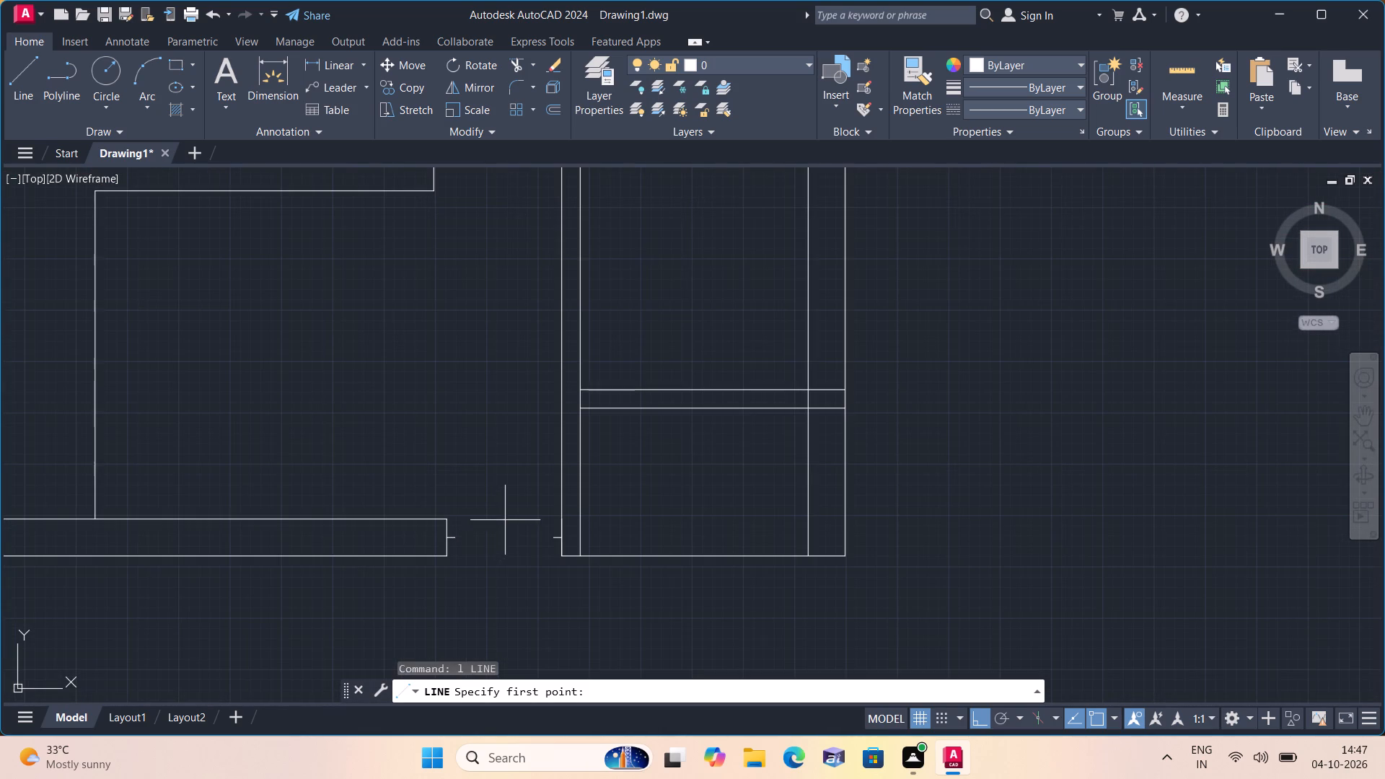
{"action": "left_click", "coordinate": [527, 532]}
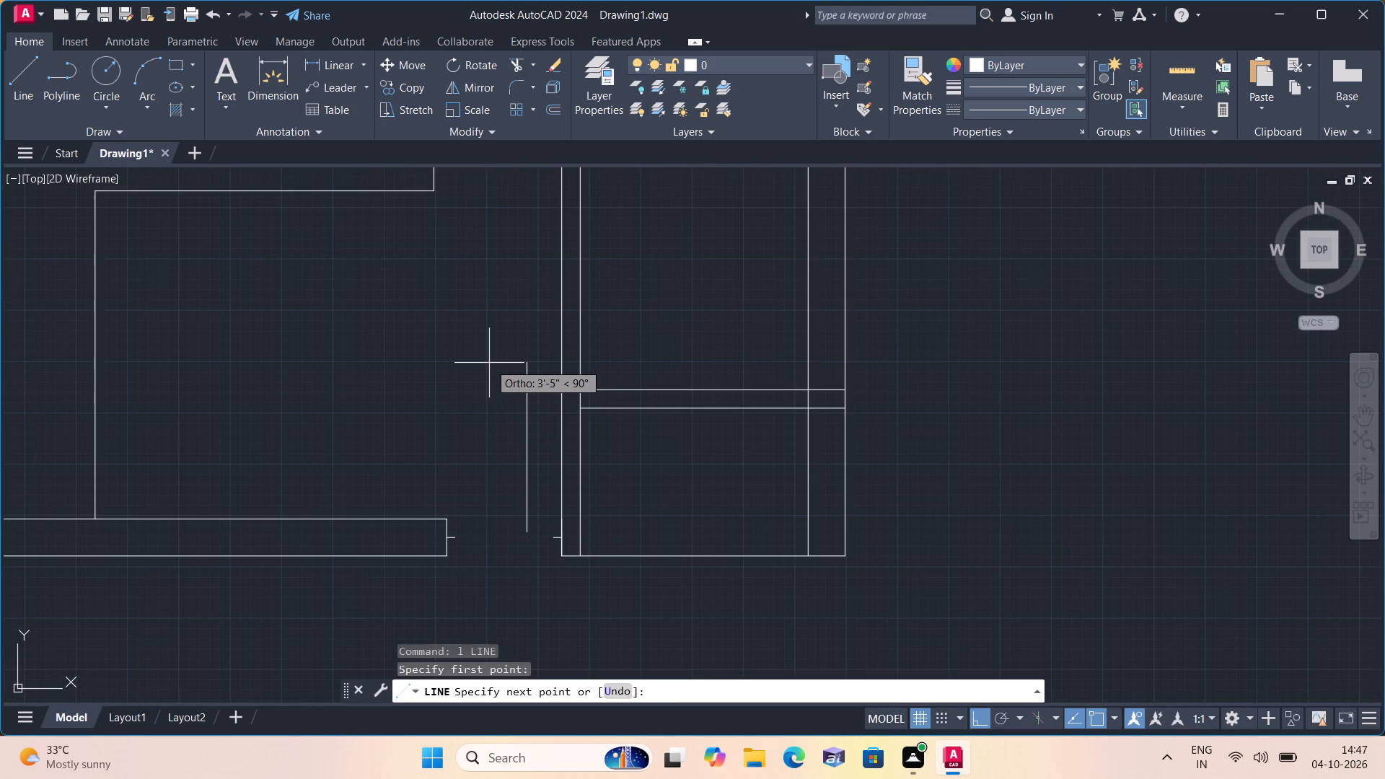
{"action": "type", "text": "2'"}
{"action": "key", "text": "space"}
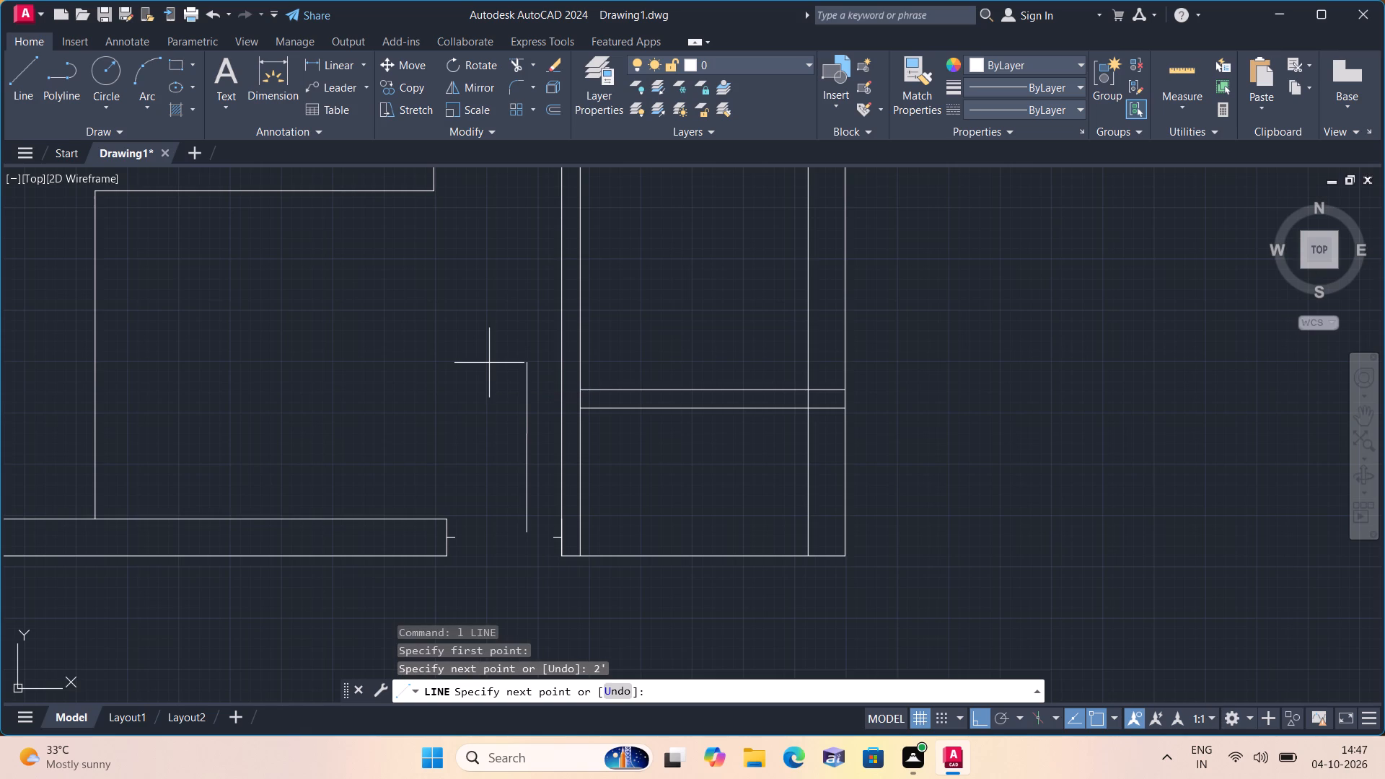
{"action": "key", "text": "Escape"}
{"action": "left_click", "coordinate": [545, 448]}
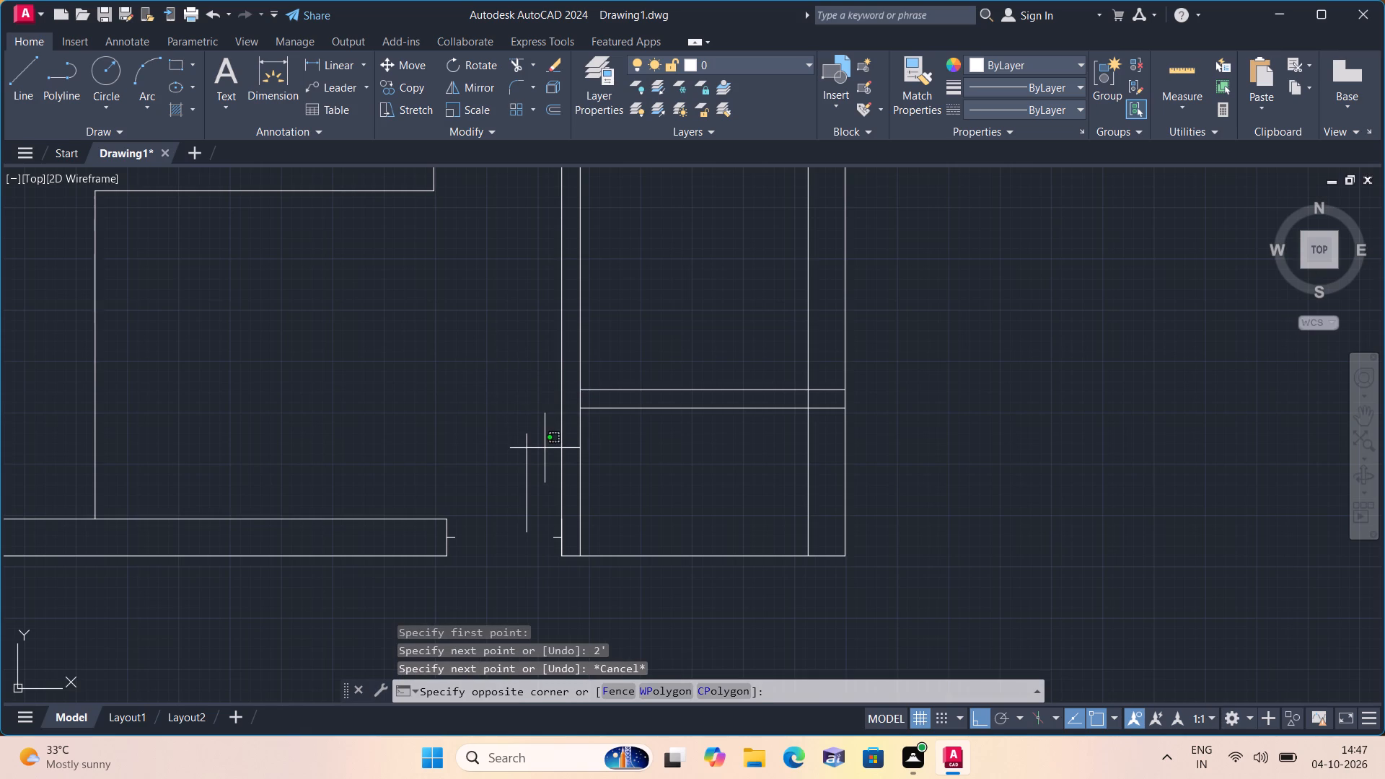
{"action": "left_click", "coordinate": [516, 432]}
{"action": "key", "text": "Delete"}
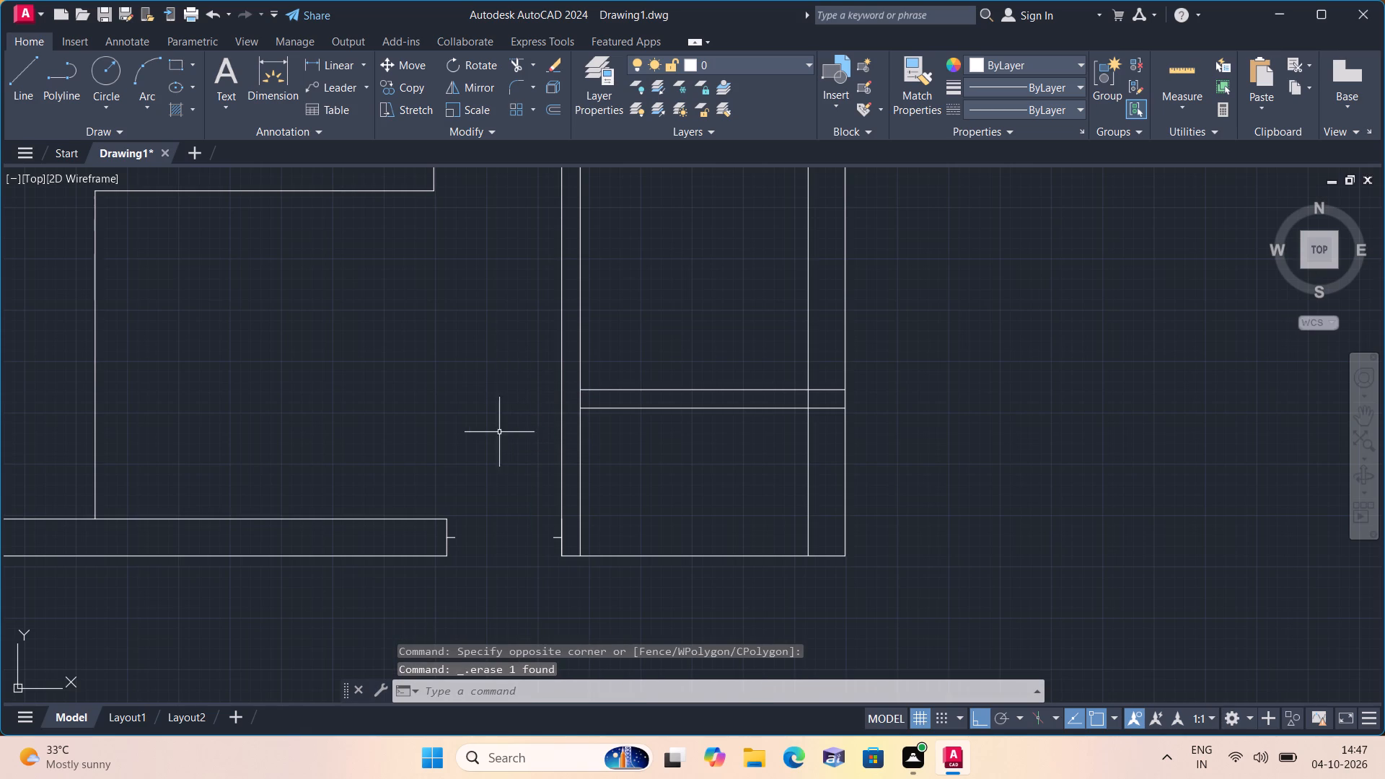
Draw two short horizontal lines across the thin vertical partition right of the top-left room, above the small room's horizontal partition.
{"action": "key", "text": "l"}
{"action": "key", "text": "space"}
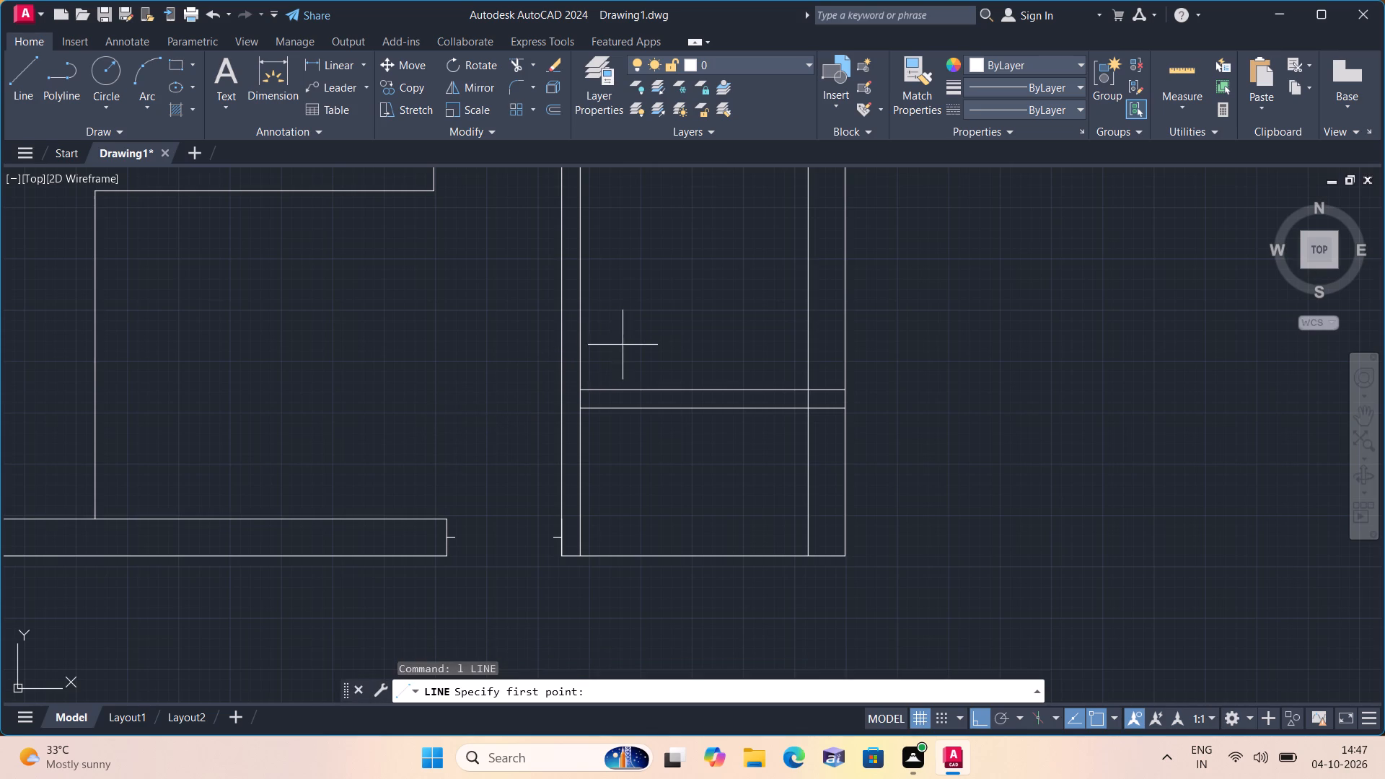
{"action": "scroll", "coordinate": [583, 346], "scroll_direction": "up", "scroll_amount": 1}
{"action": "left_click", "coordinate": [579, 354]}
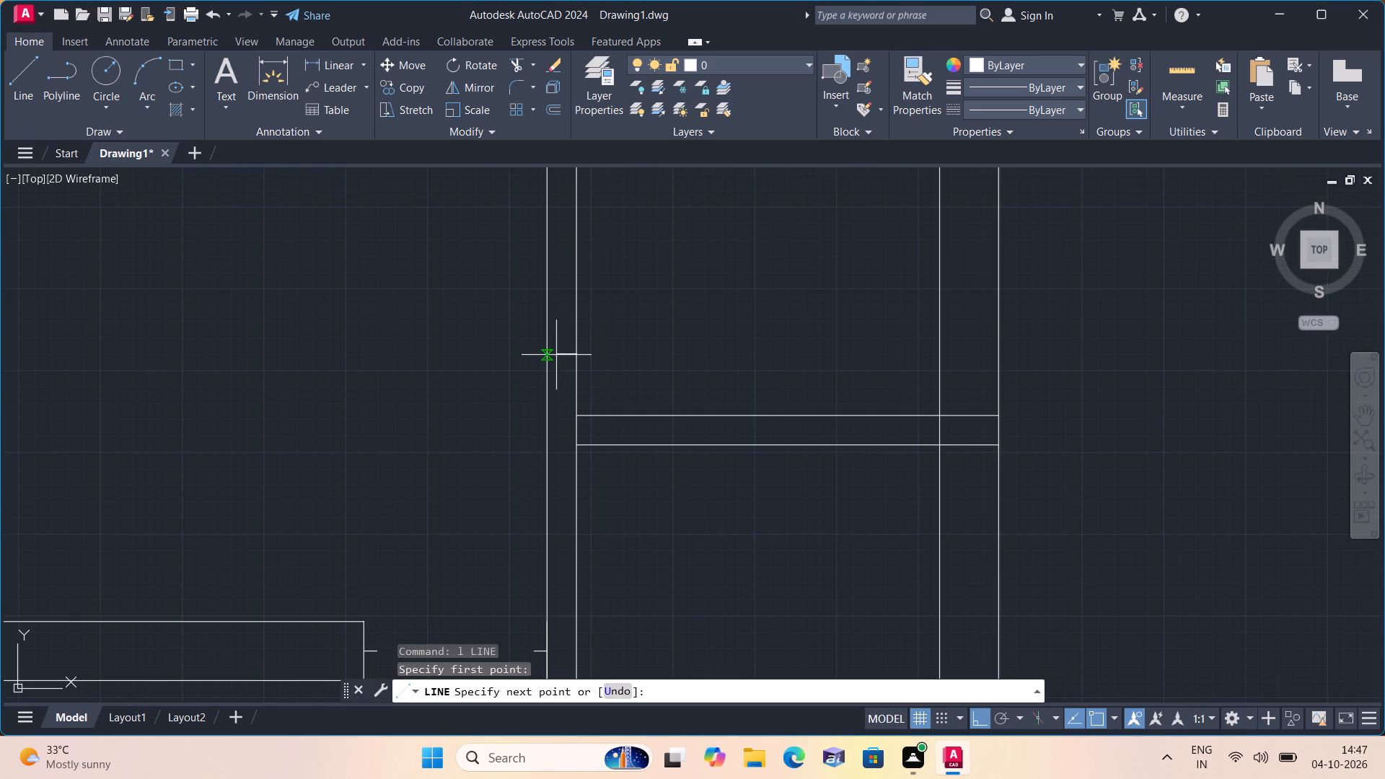
{"action": "left_click", "coordinate": [550, 354]}
{"action": "key", "text": "space"}
{"action": "middle_click_drag", "start_coordinate": [460, 340], "coordinate": [490, 497]}
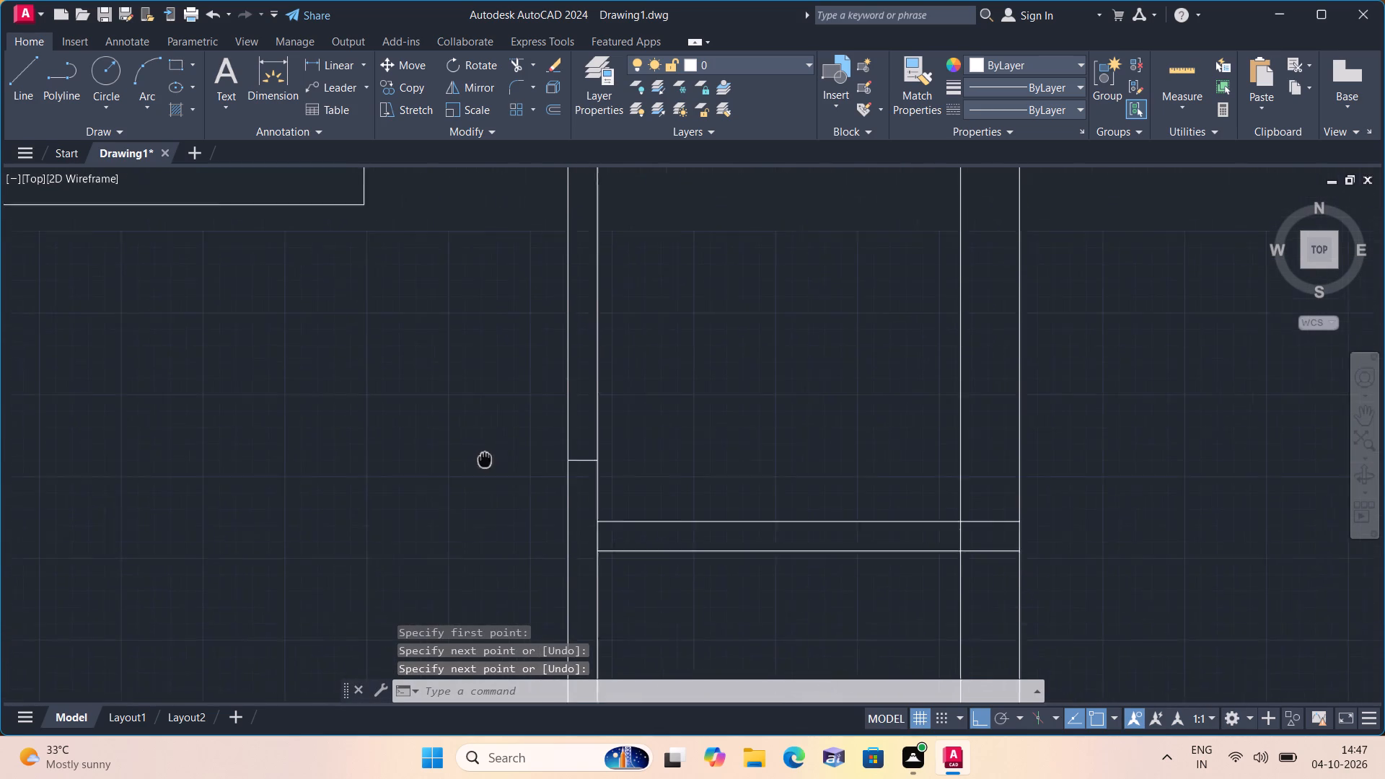
{"action": "key", "text": "space"}
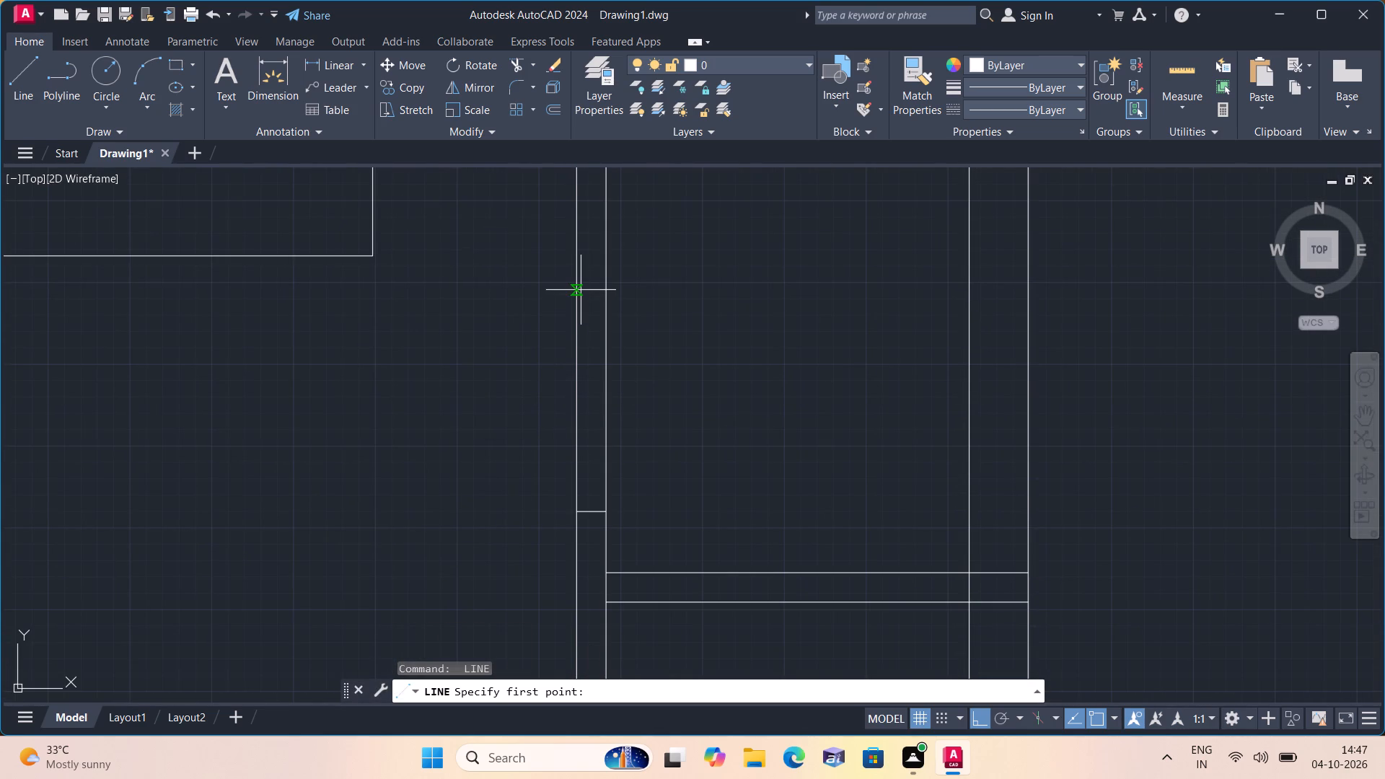
{"action": "left_click", "coordinate": [581, 302]}
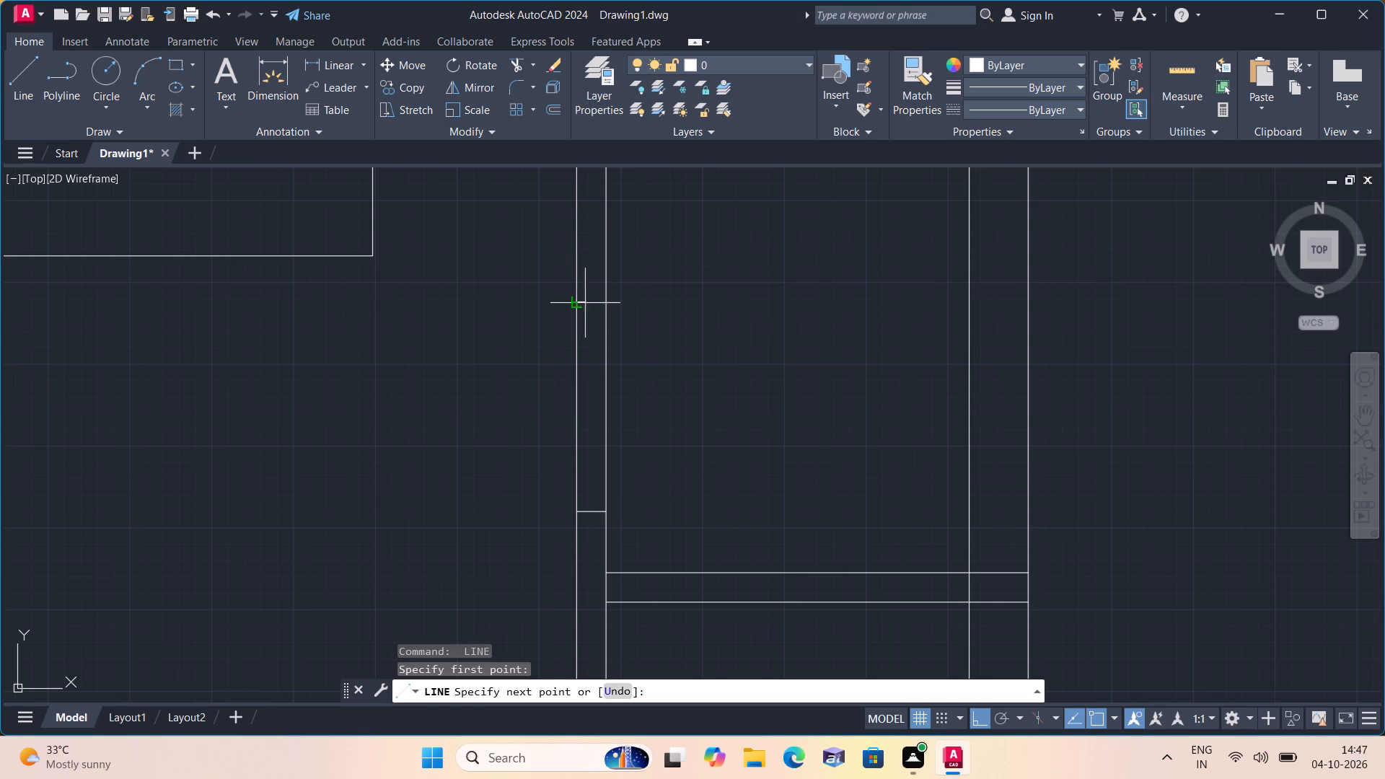
{"action": "left_click", "coordinate": [613, 303]}
{"action": "key", "text": "space"}
Trim both faces of the thin vertical partition between the two short lines to open a doorway.
{"action": "scroll", "coordinate": [661, 294], "scroll_direction": "down", "scroll_amount": 1}
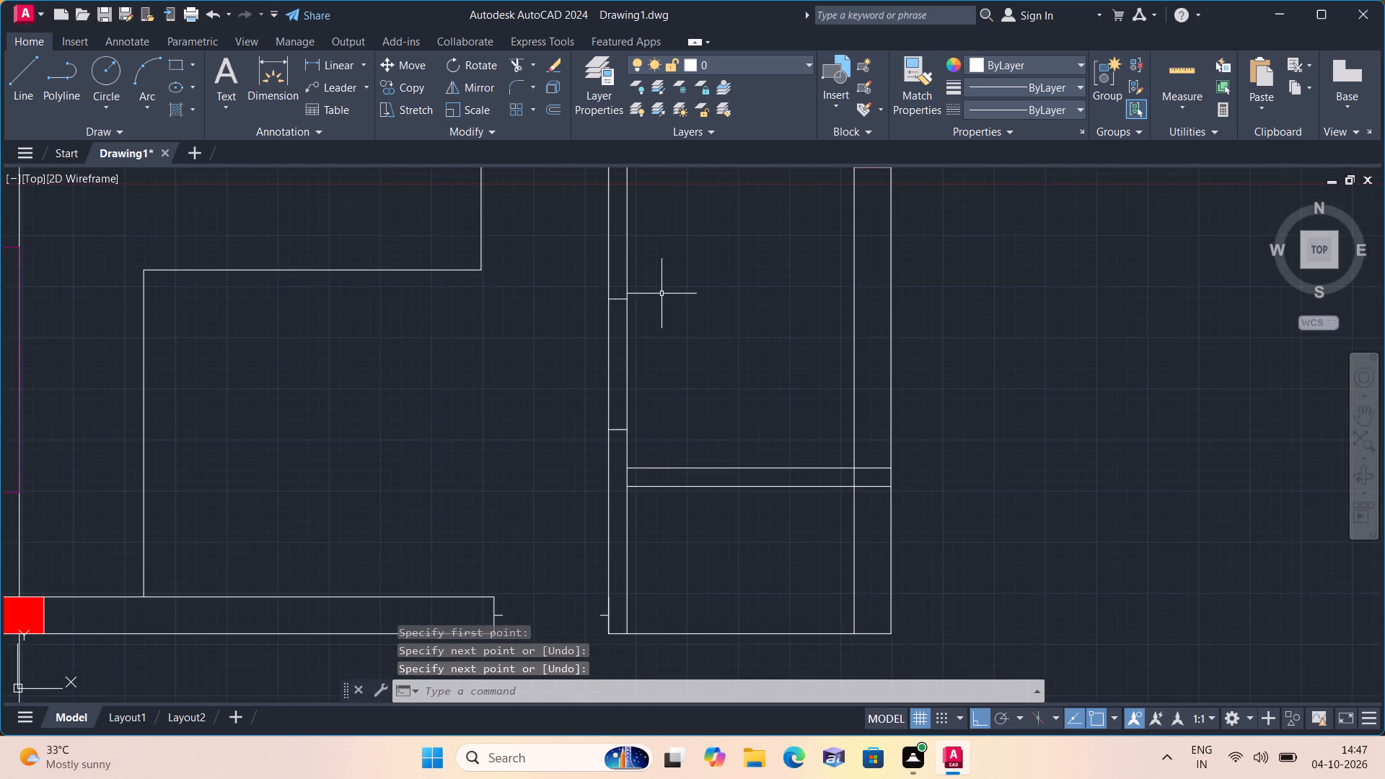
{"action": "scroll", "coordinate": [672, 284], "scroll_direction": "up", "scroll_amount": 1}
{"action": "type", "text": "trim"}
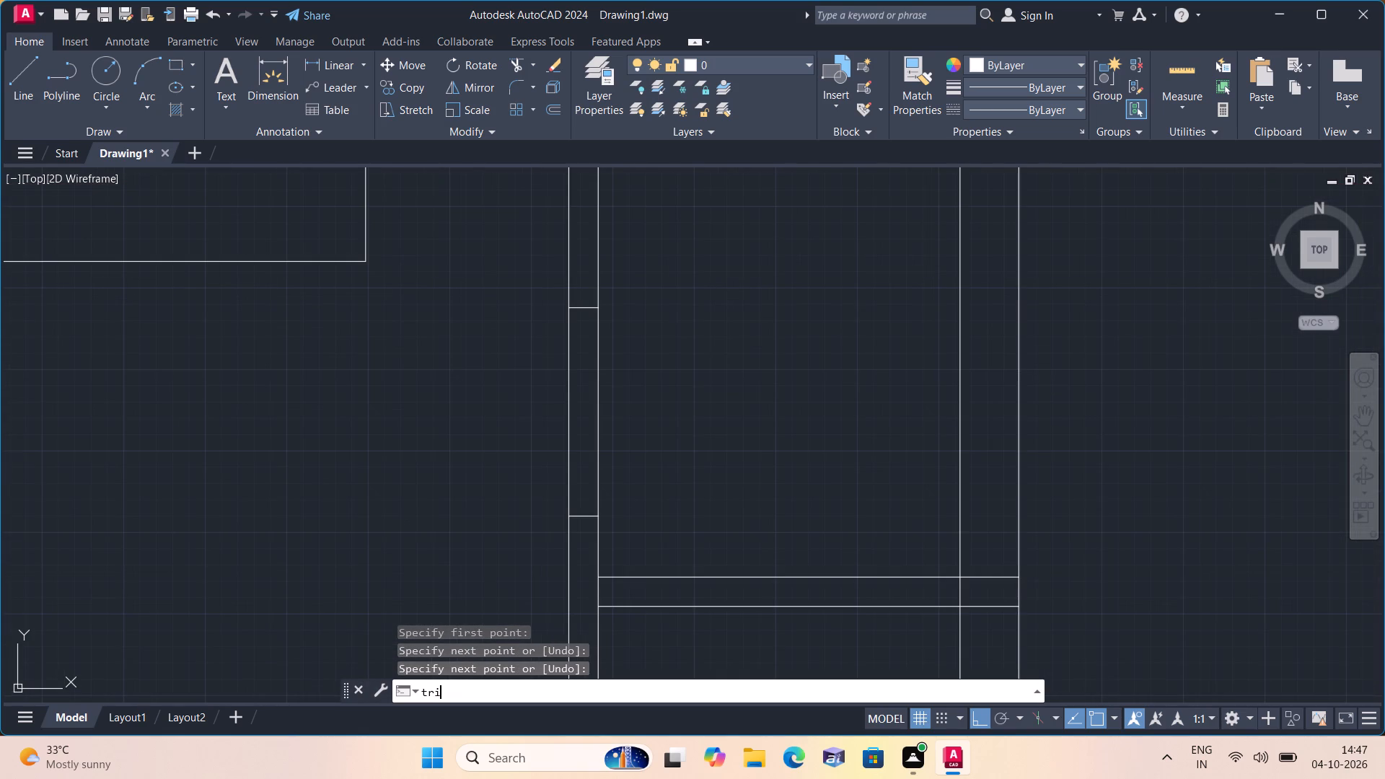
{"action": "key", "text": "space"}
{"action": "left_click", "coordinate": [687, 345]}
{"action": "left_click", "coordinate": [500, 384]}
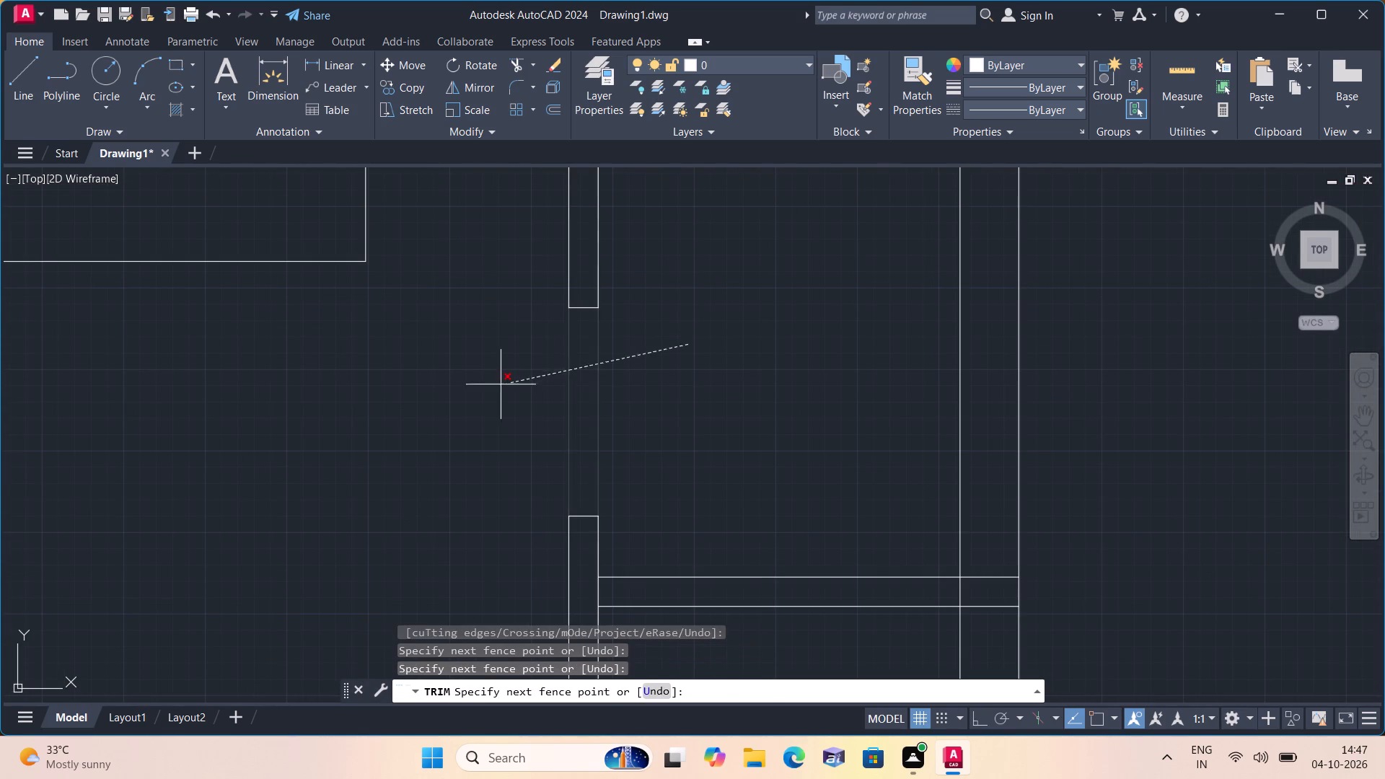
Trim the overlapping lines where the small room's horizontal partition meets the vertical walls at both its ends.
{"action": "scroll", "coordinate": [451, 407], "scroll_direction": "down", "scroll_amount": 2}
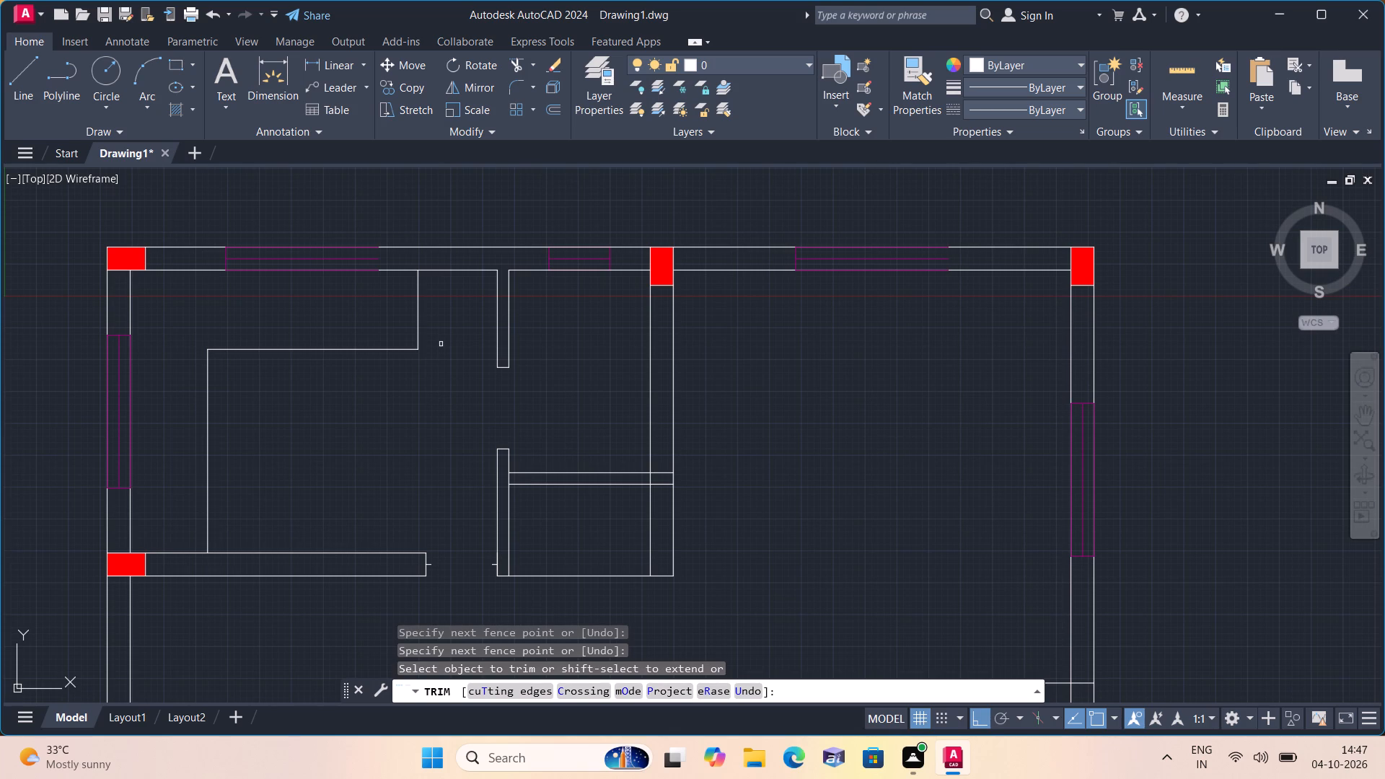
{"action": "scroll", "coordinate": [441, 344], "scroll_direction": "down", "scroll_amount": 1}
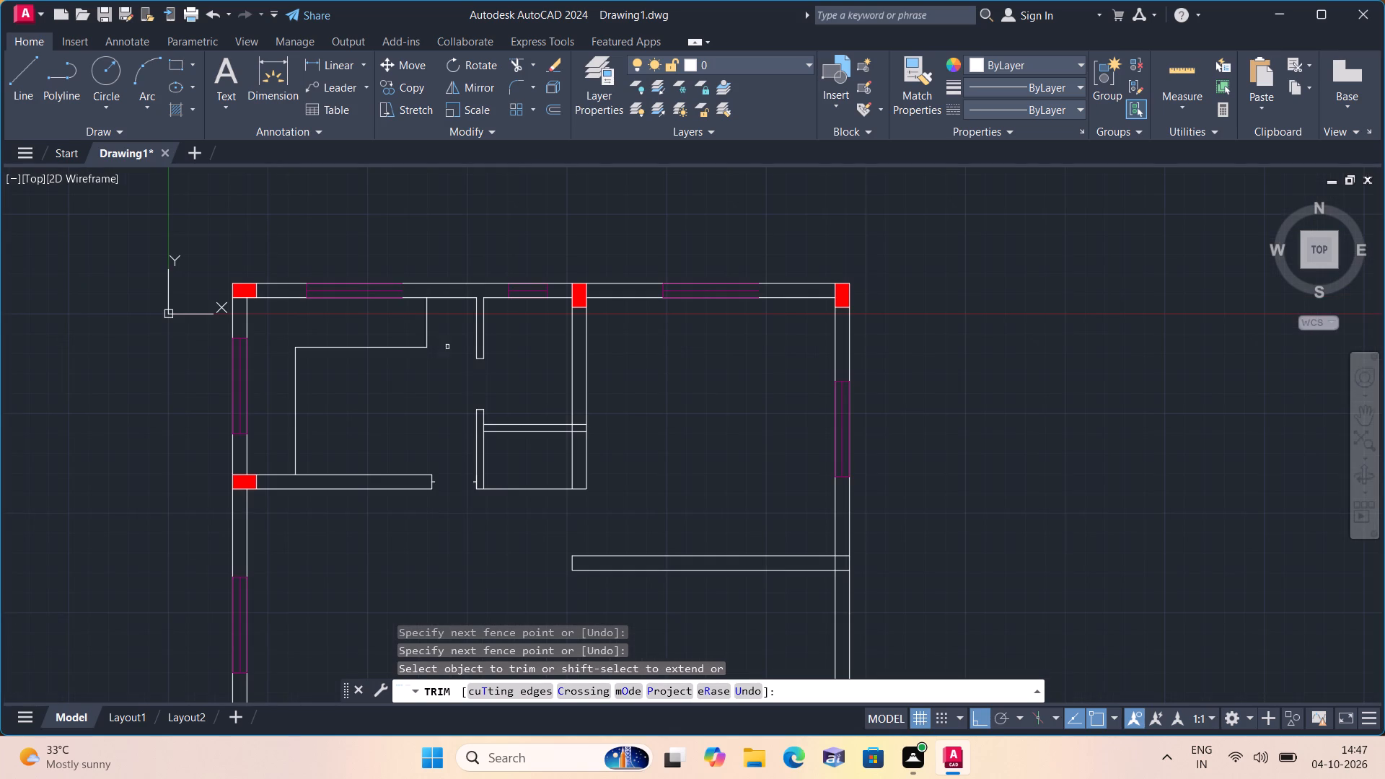
{"action": "scroll", "coordinate": [549, 436], "scroll_direction": "up", "scroll_amount": 2}
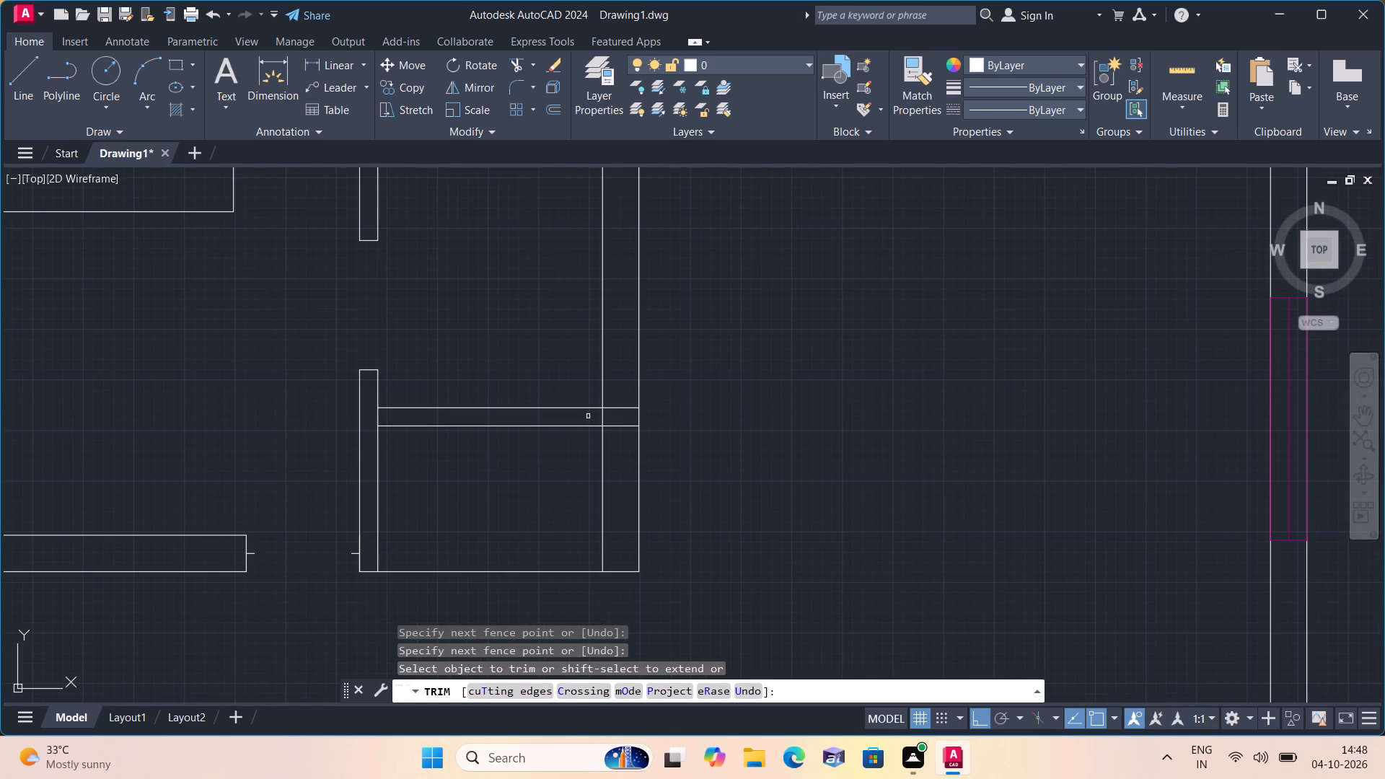
{"action": "left_click", "coordinate": [597, 418]}
{"action": "left_click", "coordinate": [618, 405]}
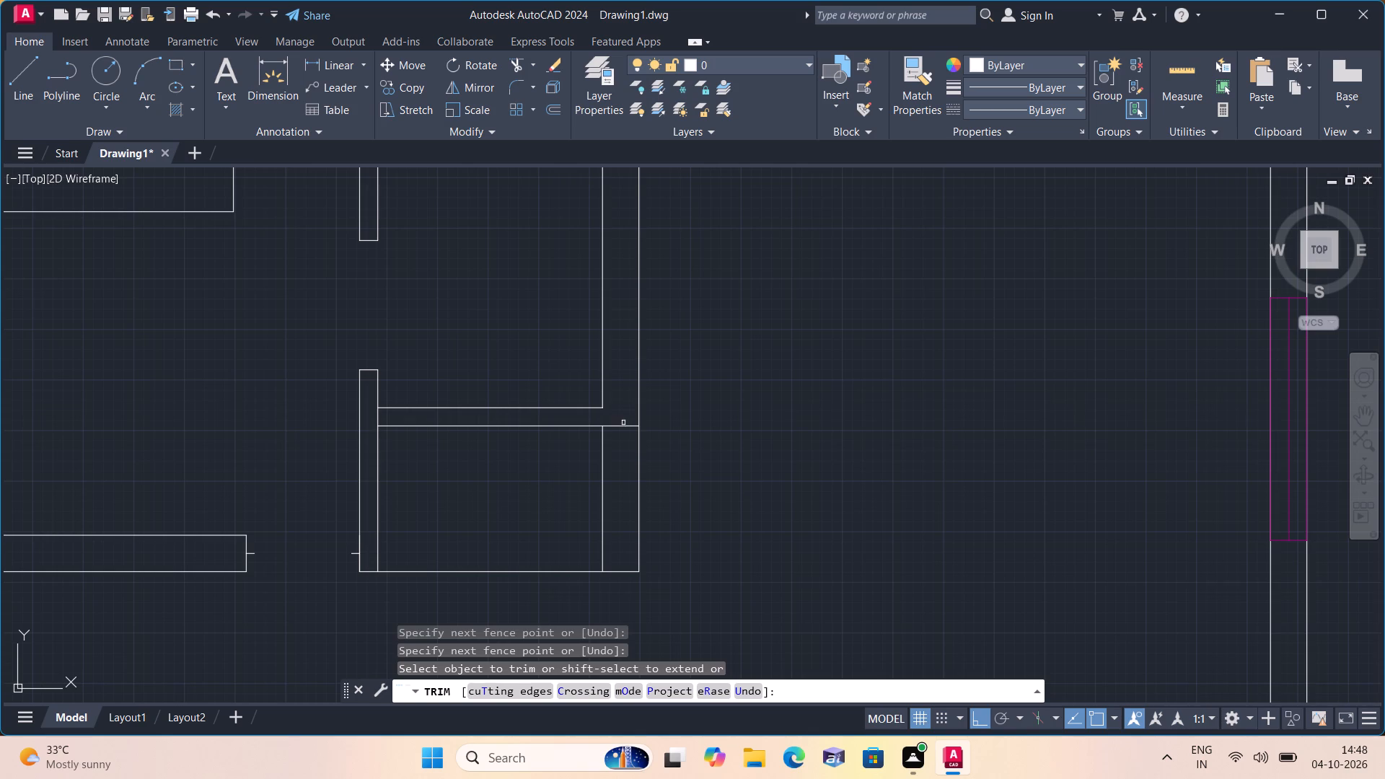
{"action": "left_click", "coordinate": [623, 423]}
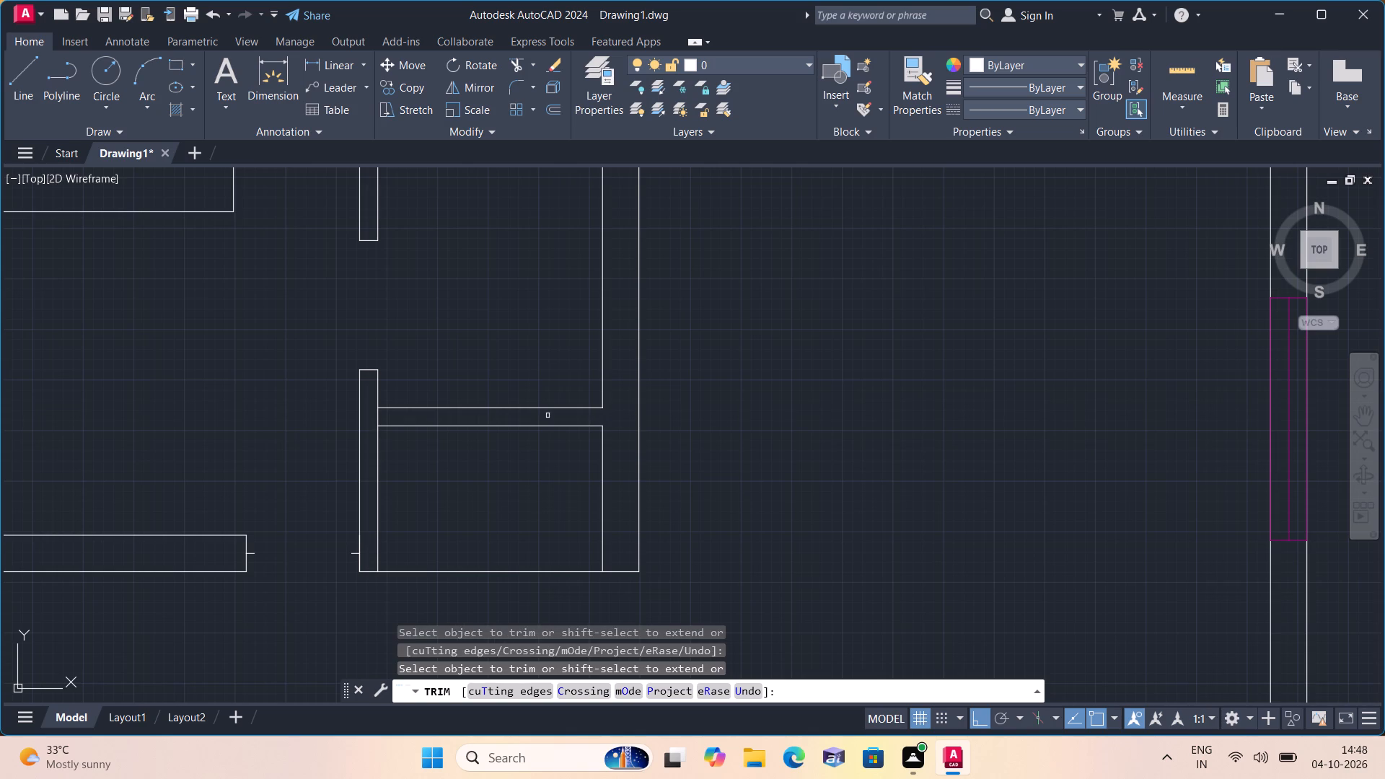
{"action": "left_click", "coordinate": [379, 416]}
{"action": "scroll", "coordinate": [313, 402], "scroll_direction": "down", "scroll_amount": 2}
{"action": "middle_click_drag", "start_coordinate": [245, 376], "coordinate": [282, 412]}
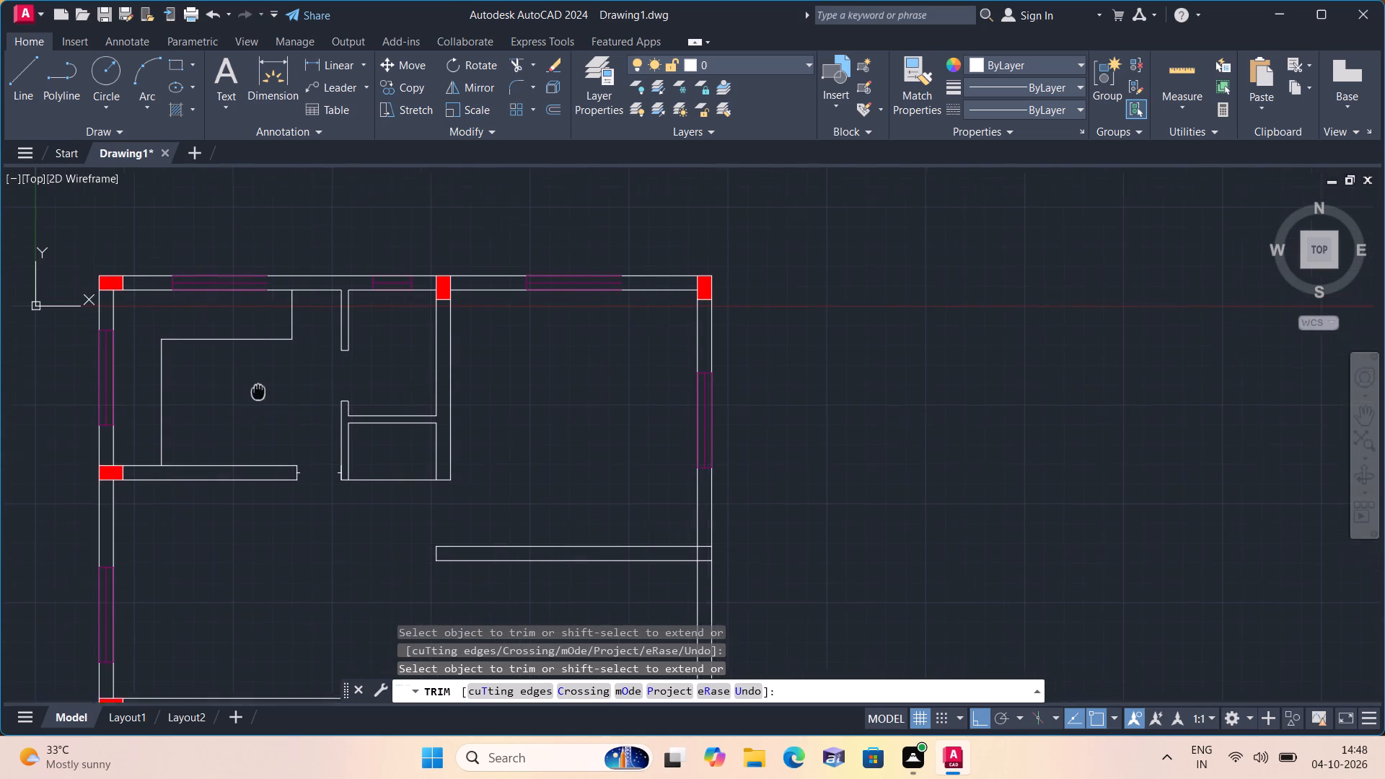
{"action": "middle_click_drag", "start_coordinate": [282, 412], "coordinate": [333, 490]}
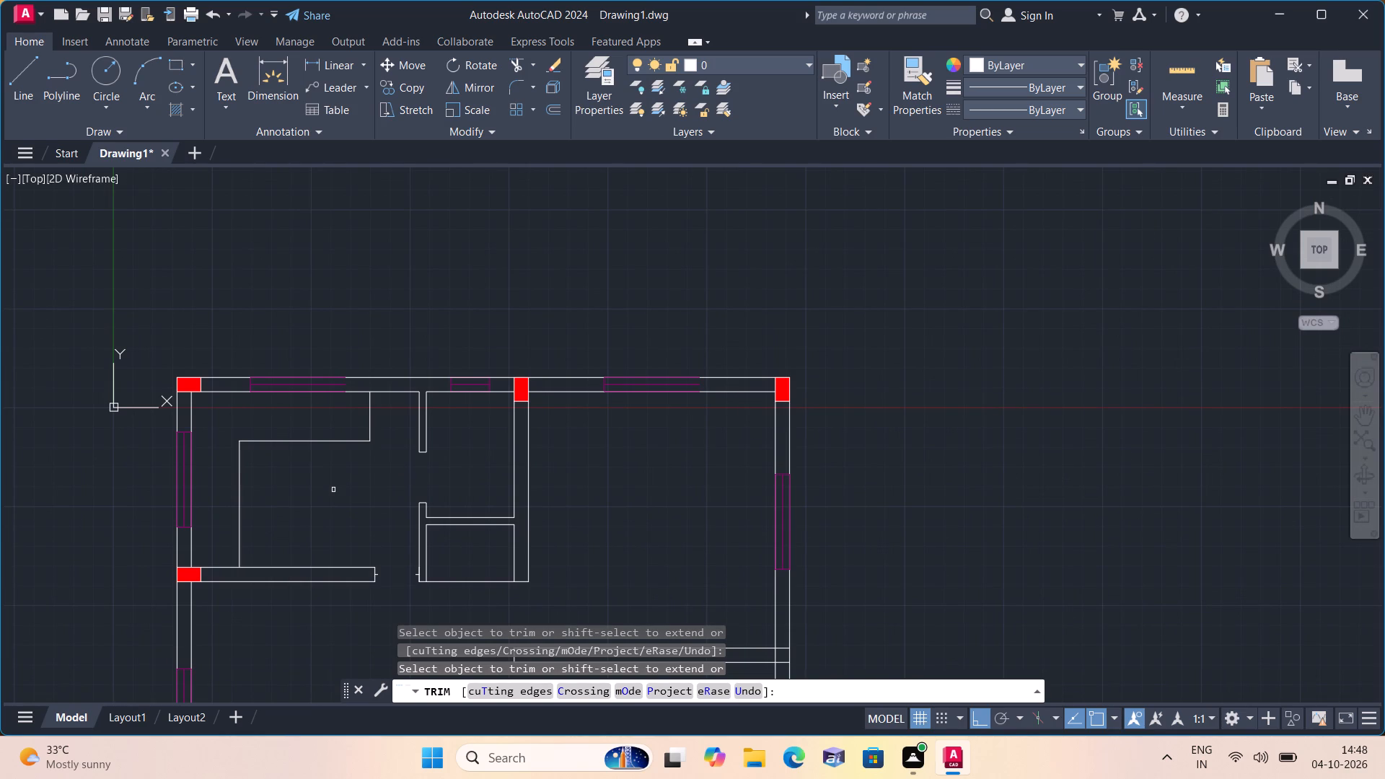
{"action": "middle_click_drag", "start_coordinate": [333, 490], "coordinate": [311, 414]}
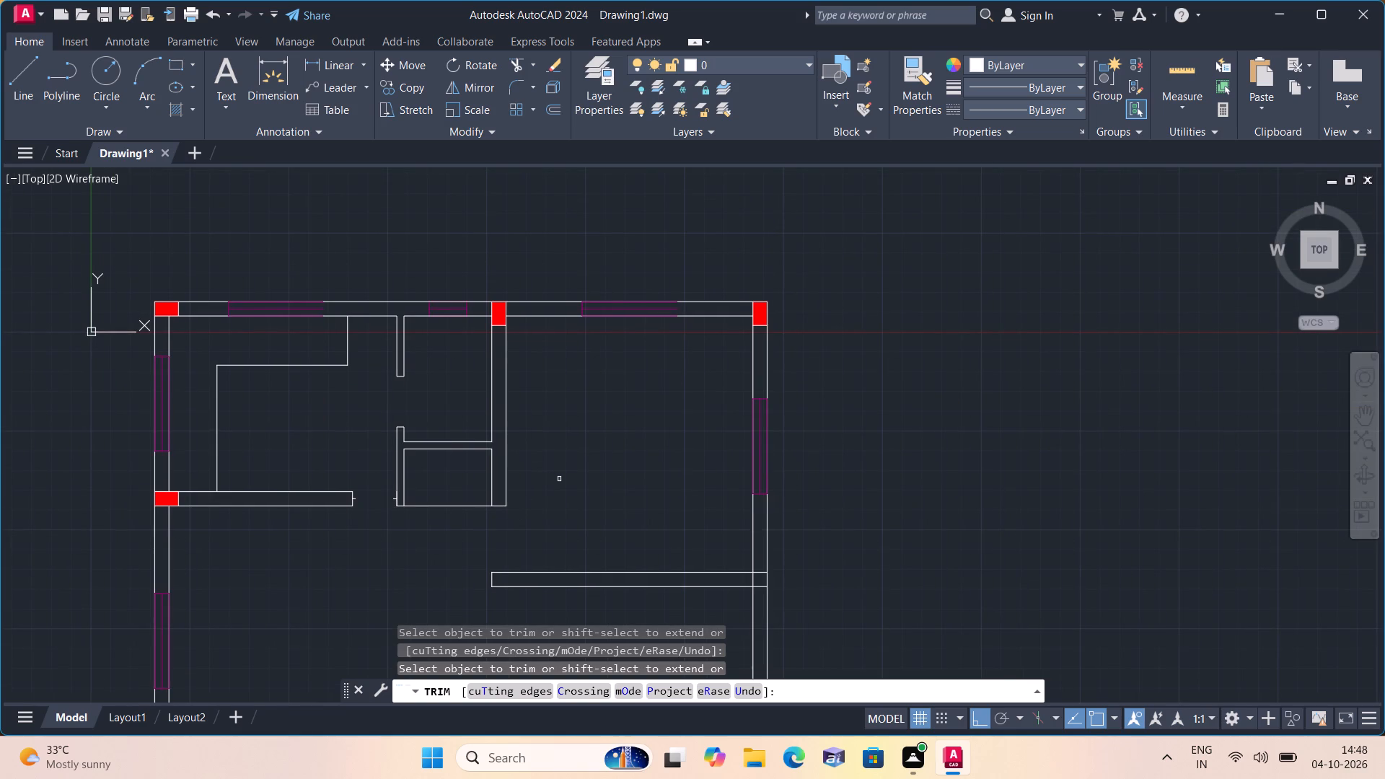
{"action": "scroll", "coordinate": [564, 481], "scroll_direction": "down", "scroll_amount": 1}
{"action": "key", "text": "Escape"}
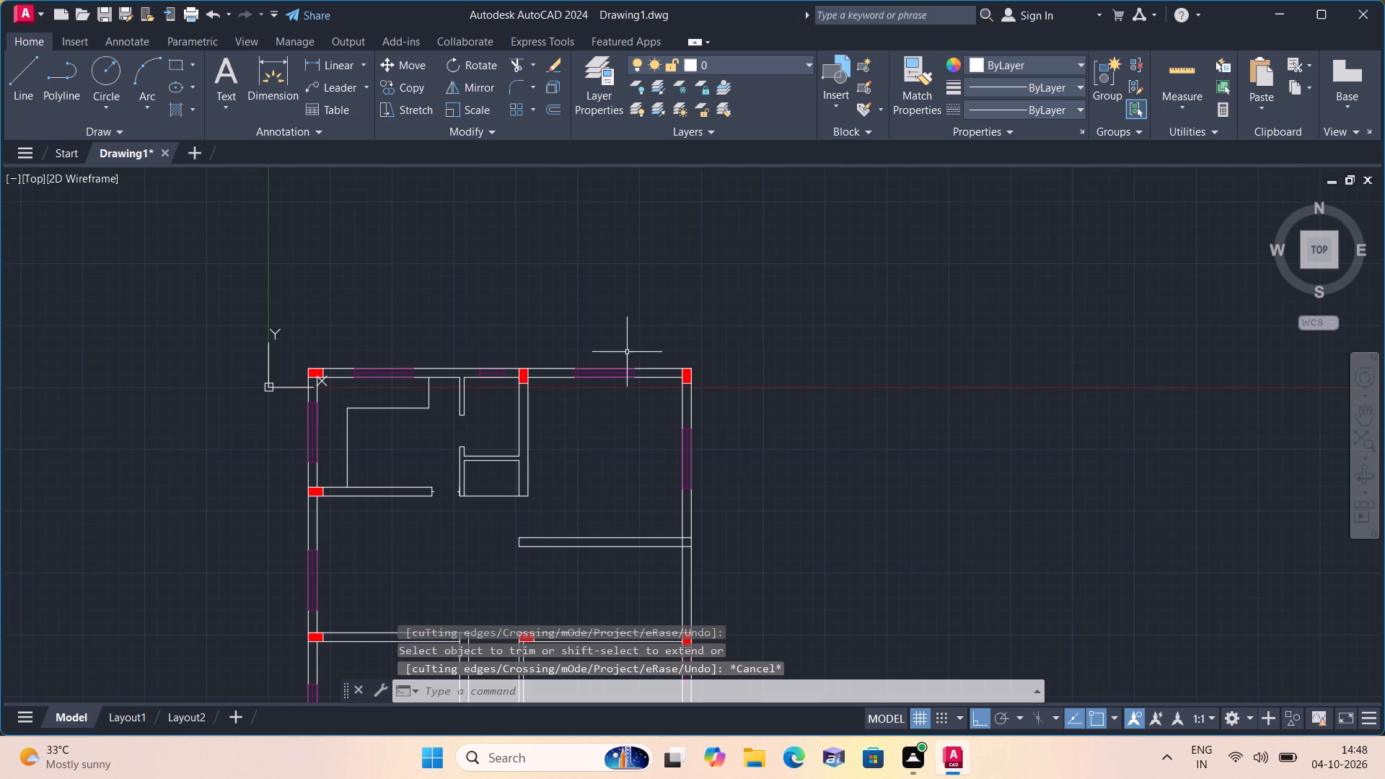
On Layer1, draw the vertical line closing the right end of the window in the top-right room's top wall.
{"action": "left_click", "coordinate": [782, 60]}
{"action": "left_click", "coordinate": [760, 110]}
{"action": "key", "text": "l"}
{"action": "key", "text": "space"}
{"action": "scroll", "coordinate": [615, 395], "scroll_direction": "up", "scroll_amount": 3}
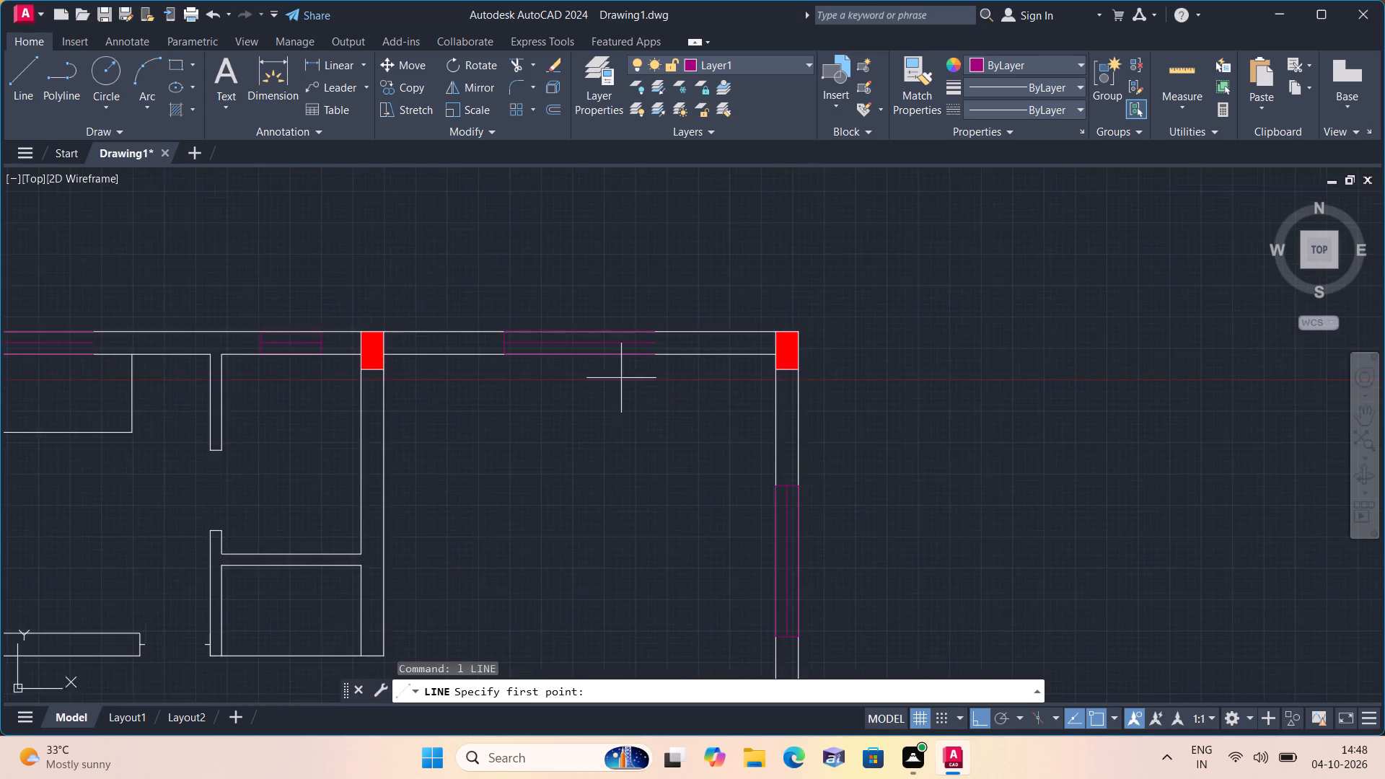
{"action": "left_click", "coordinate": [674, 309]}
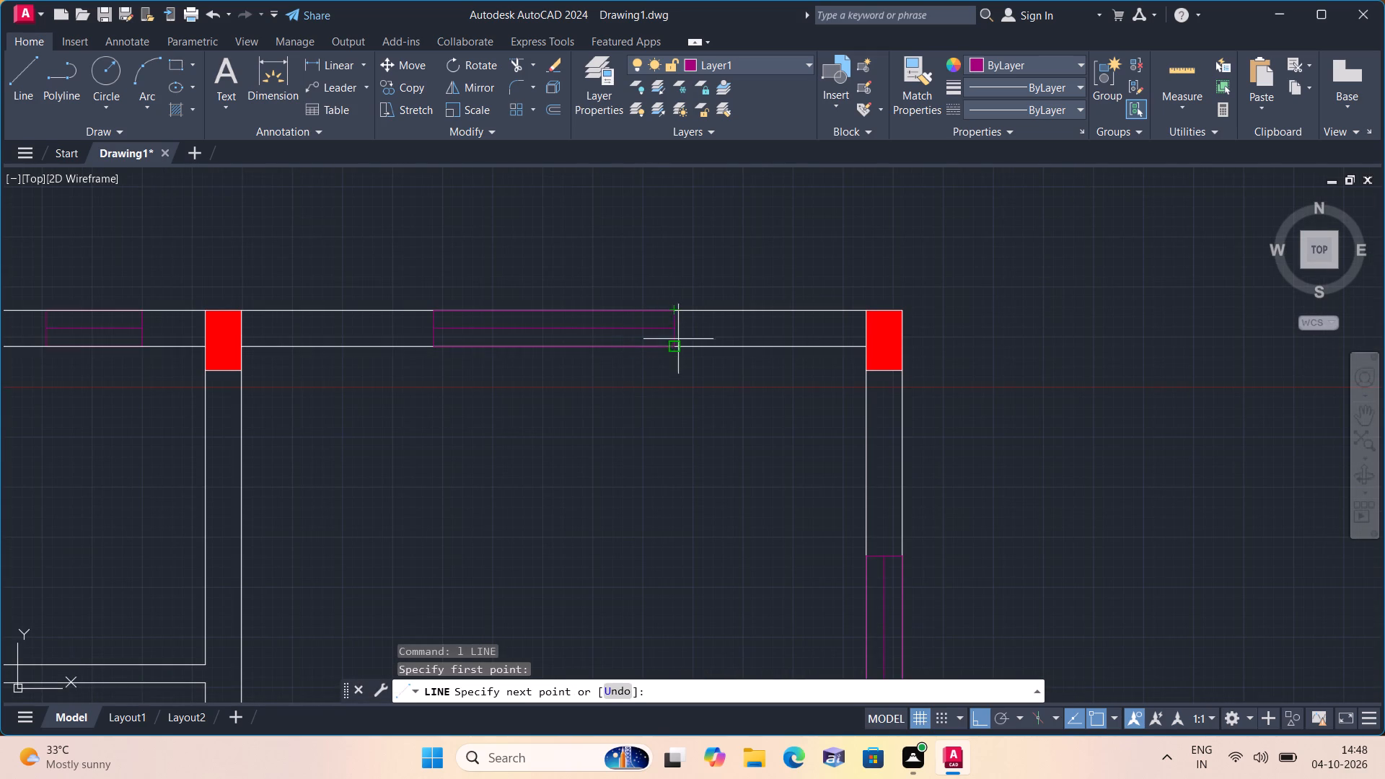
{"action": "left_click", "coordinate": [679, 346]}
{"action": "key", "text": "space"}
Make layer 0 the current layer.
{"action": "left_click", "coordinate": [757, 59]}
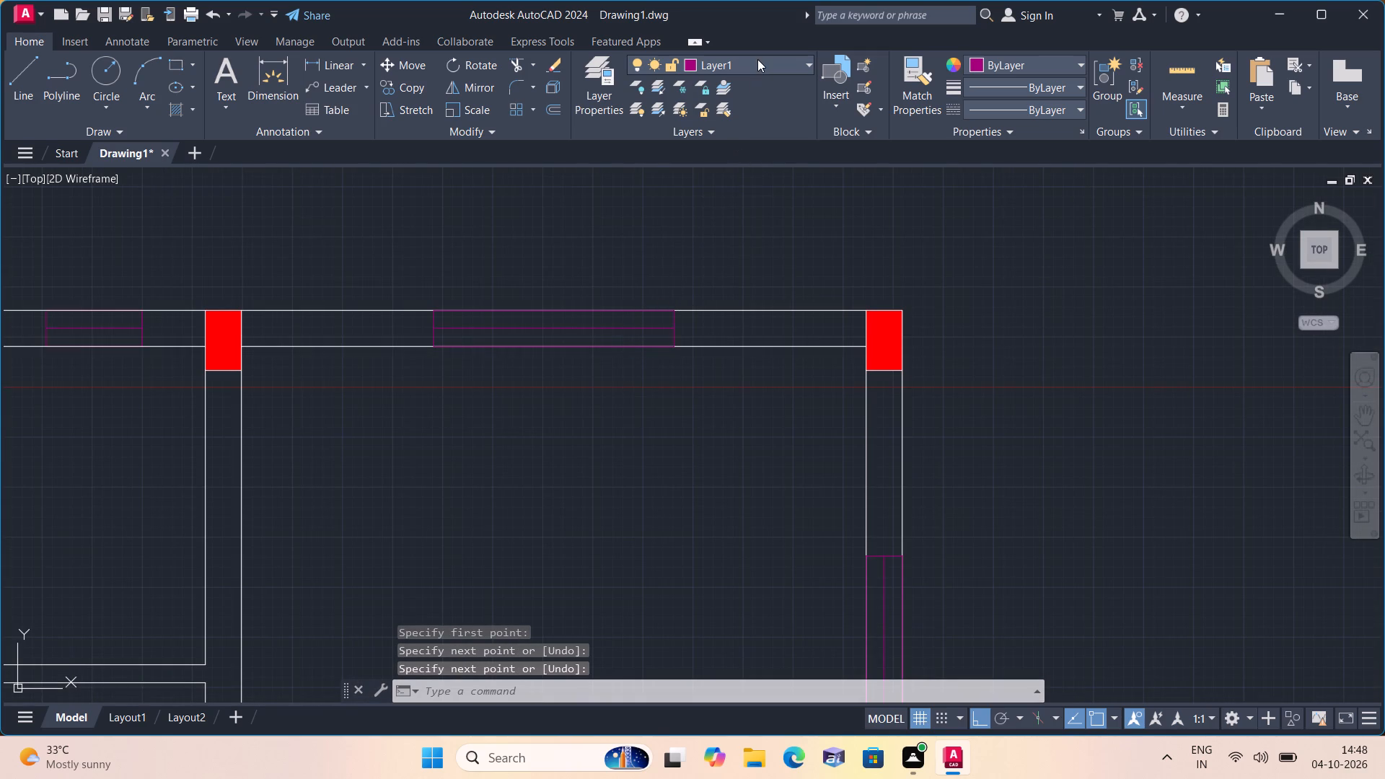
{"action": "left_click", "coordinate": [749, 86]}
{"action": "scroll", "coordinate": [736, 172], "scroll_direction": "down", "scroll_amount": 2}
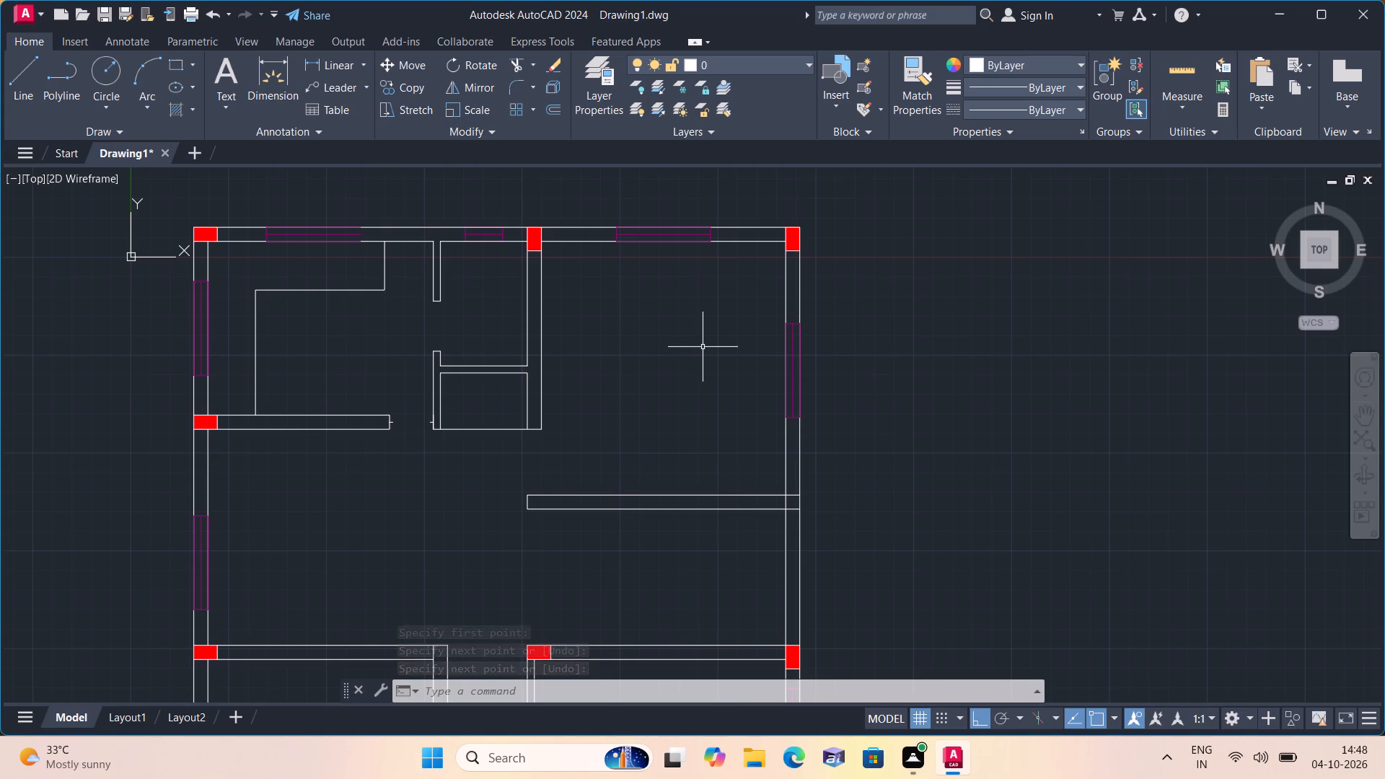
On Layer1, draw the vertical line closing the right end of the window in the top-left room's top wall.
{"action": "key", "text": "space"}
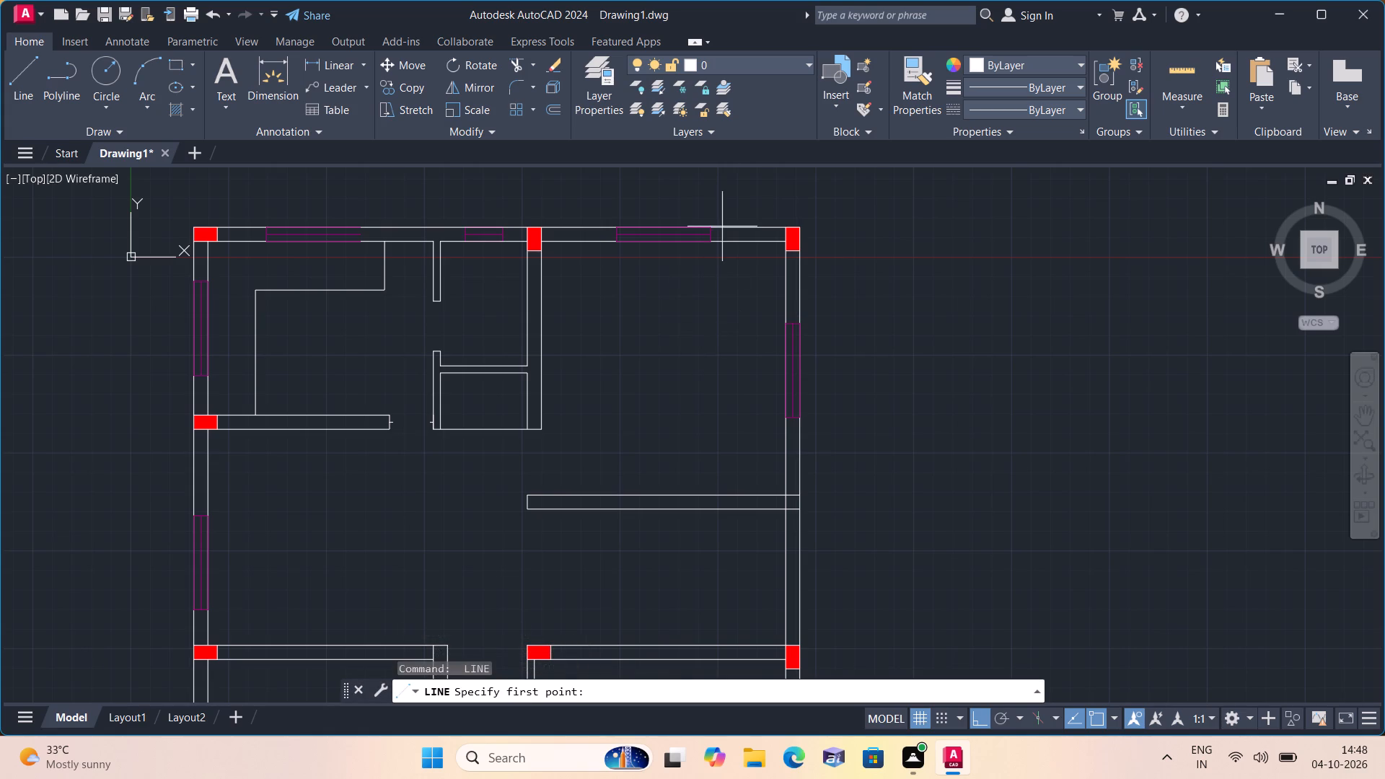
{"action": "left_click", "coordinate": [743, 62]}
{"action": "left_click", "coordinate": [763, 104]}
{"action": "key", "text": "space"}
{"action": "scroll", "coordinate": [339, 219], "scroll_direction": "up", "scroll_amount": 3}
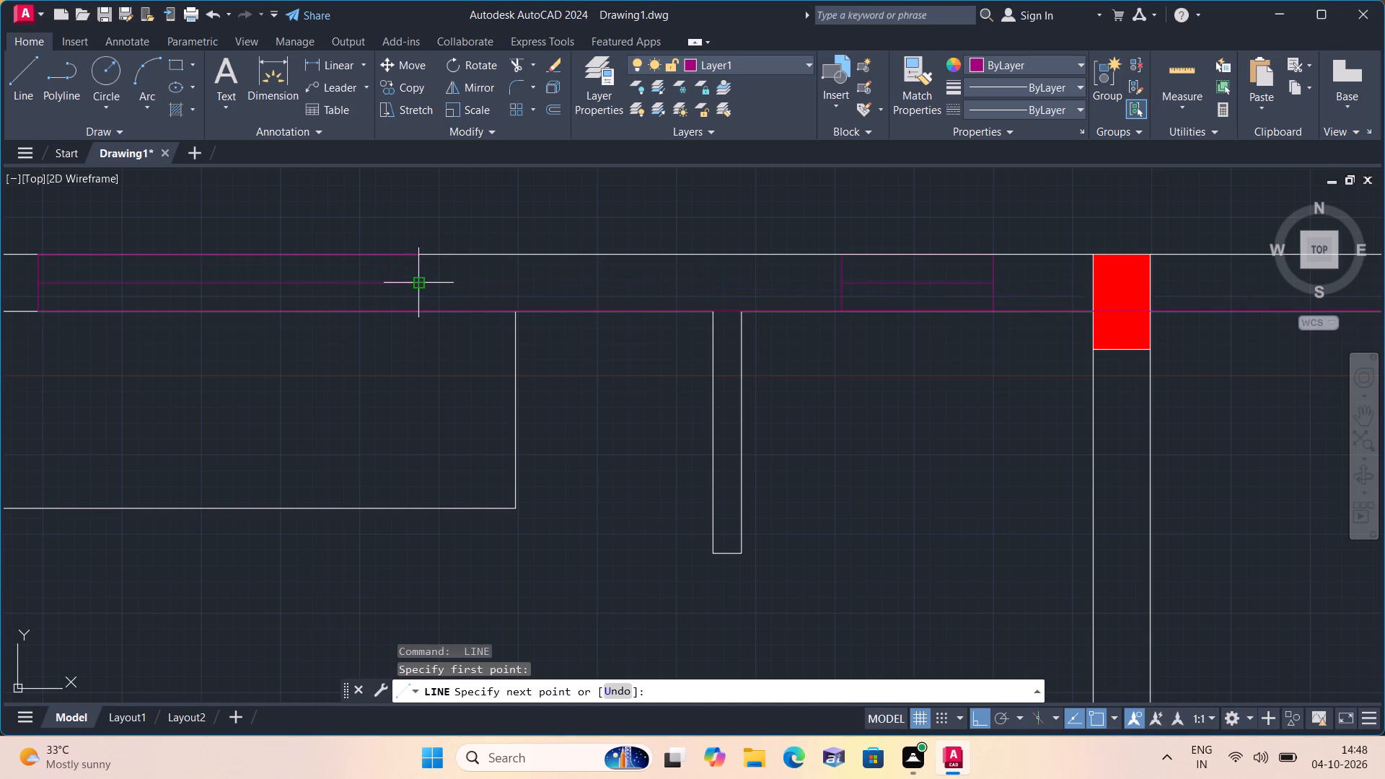
{"action": "key", "text": "space"}
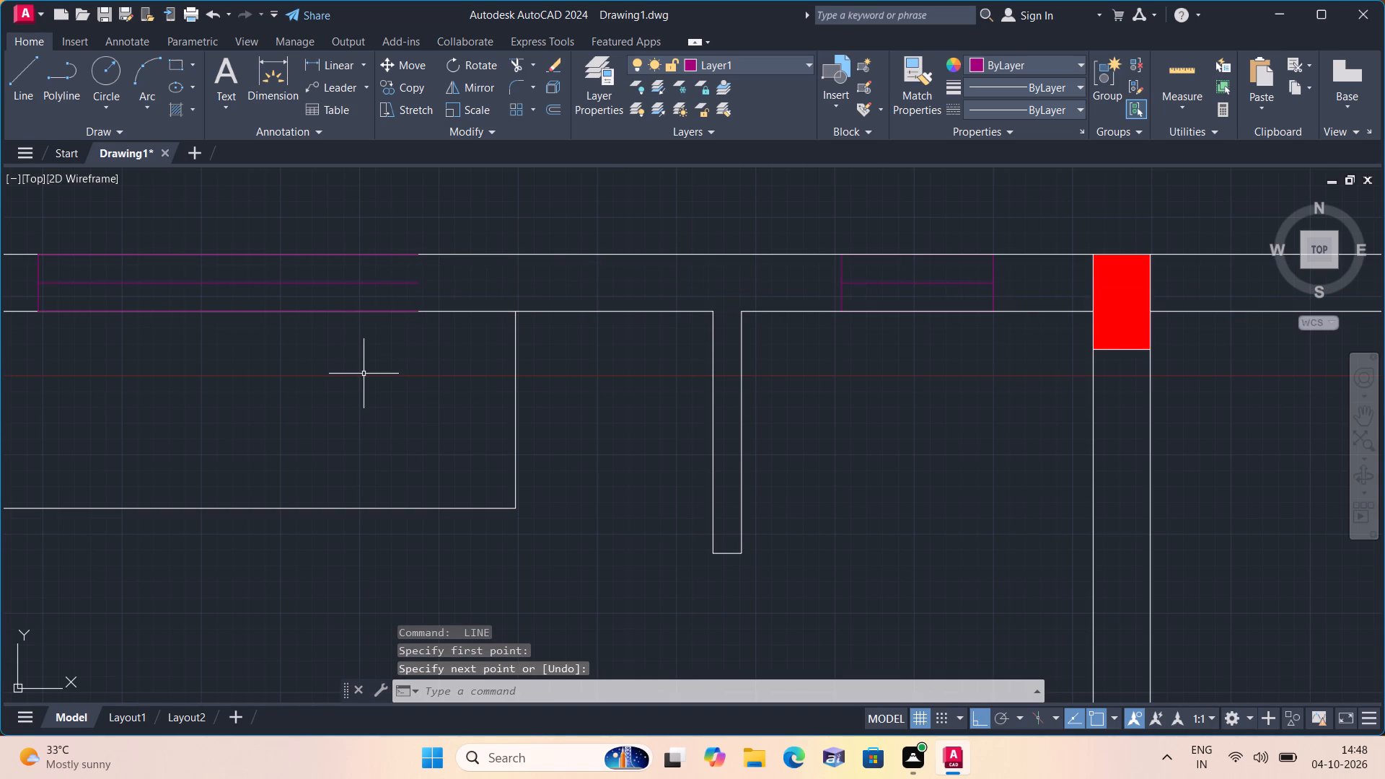
{"action": "scroll", "coordinate": [384, 311], "scroll_direction": "down", "scroll_amount": 2}
{"action": "key", "text": "space"}
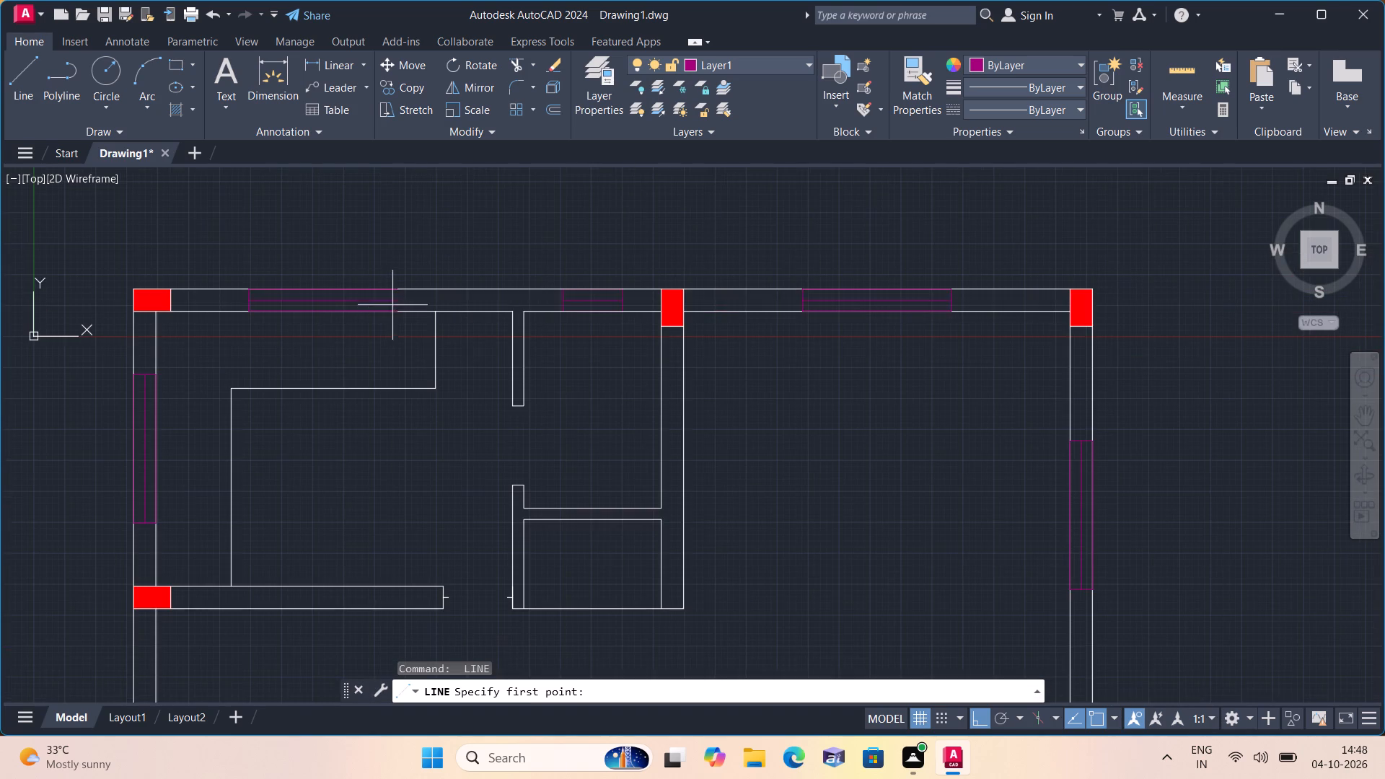
{"action": "scroll", "coordinate": [397, 299], "scroll_direction": "up", "scroll_amount": 2}
{"action": "left_click", "coordinate": [399, 274]}
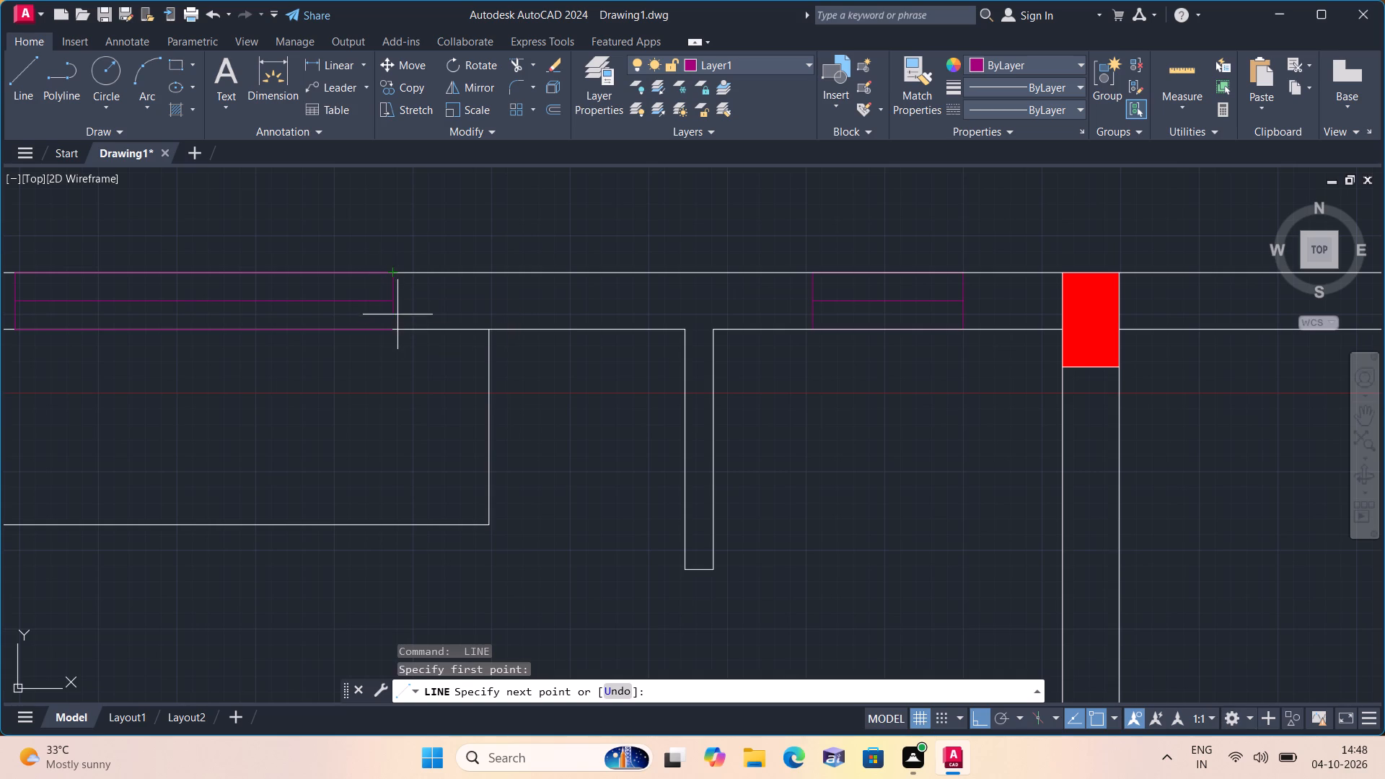
{"action": "left_click", "coordinate": [397, 331]}
{"action": "key", "text": "space"}
{"action": "scroll", "coordinate": [393, 330], "scroll_direction": "down", "scroll_amount": 4}
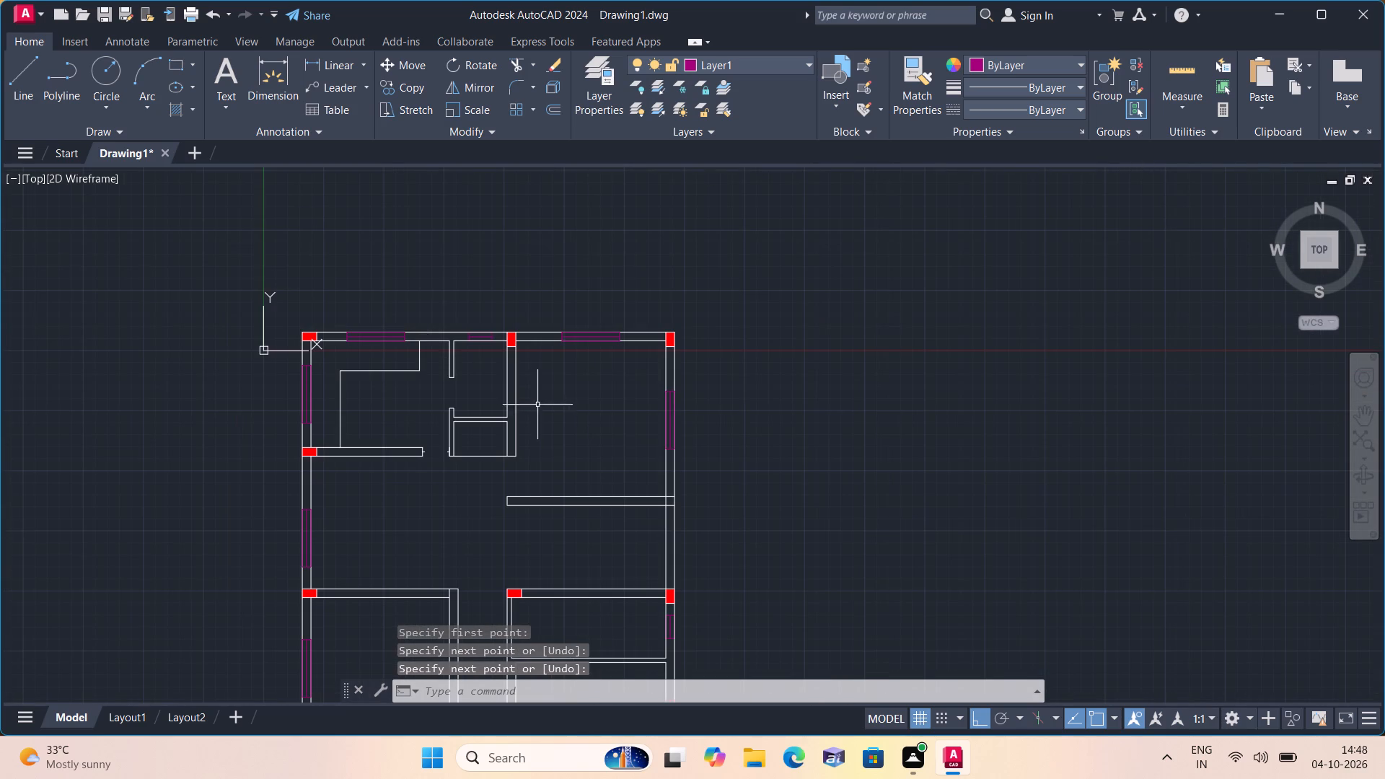
On layer 0, draw a short horizontal line across the bottom end of the vertical wall beside the small room.
{"action": "middle_click_drag", "start_coordinate": [557, 419], "coordinate": [558, 256]}
{"action": "middle_click_drag", "start_coordinate": [566, 493], "coordinate": [559, 346]}
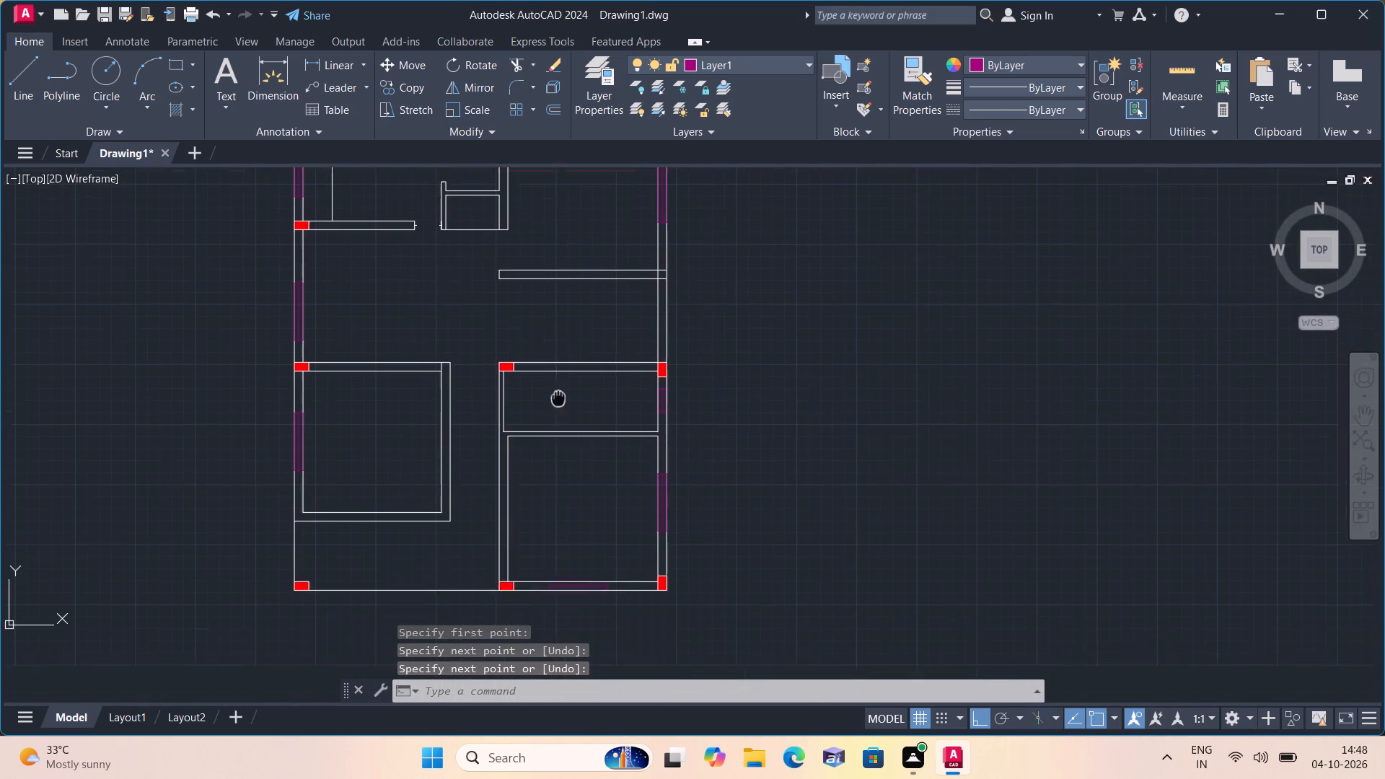
{"action": "middle_click_drag", "start_coordinate": [559, 346], "coordinate": [559, 333]}
{"action": "middle_click_drag", "start_coordinate": [567, 372], "coordinate": [564, 372]}
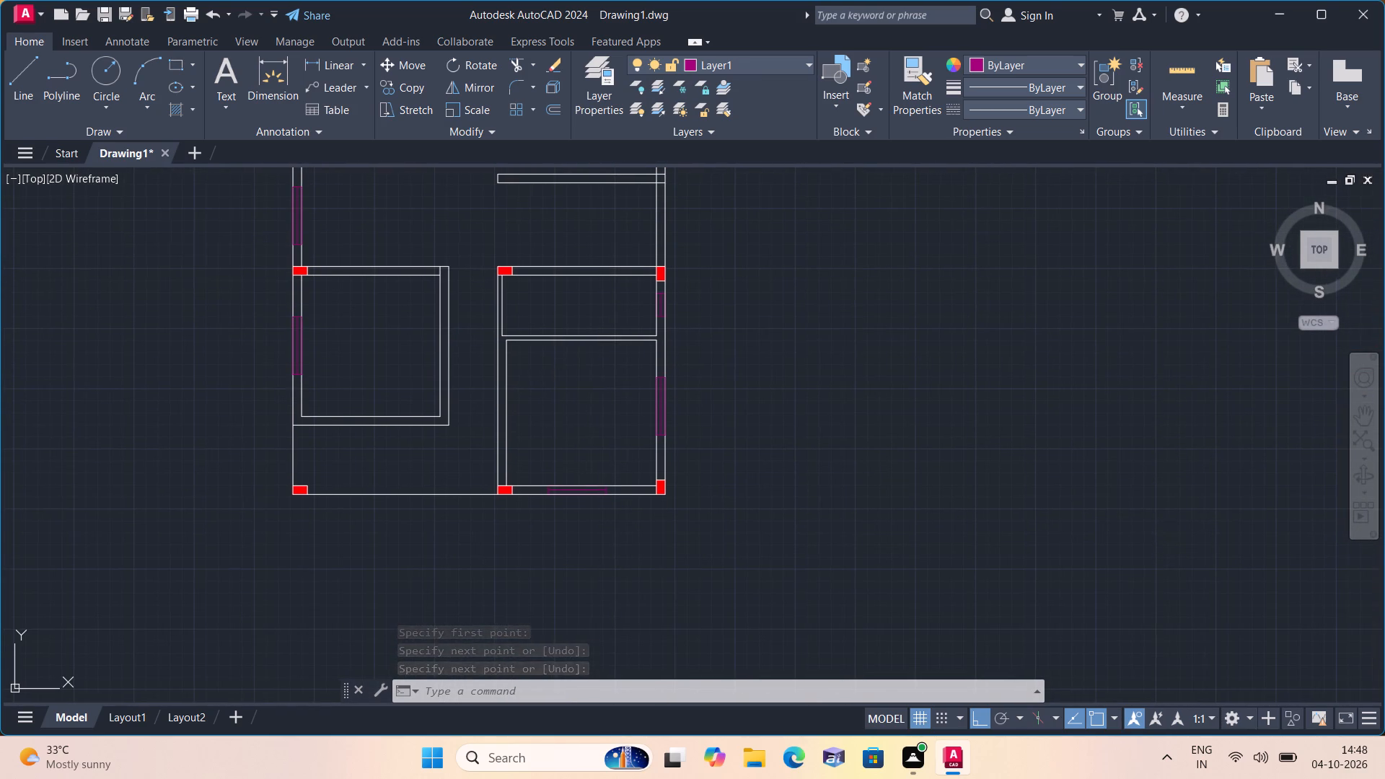
{"action": "middle_click_drag", "start_coordinate": [564, 372], "coordinate": [611, 516]}
{"action": "left_click", "coordinate": [749, 61]}
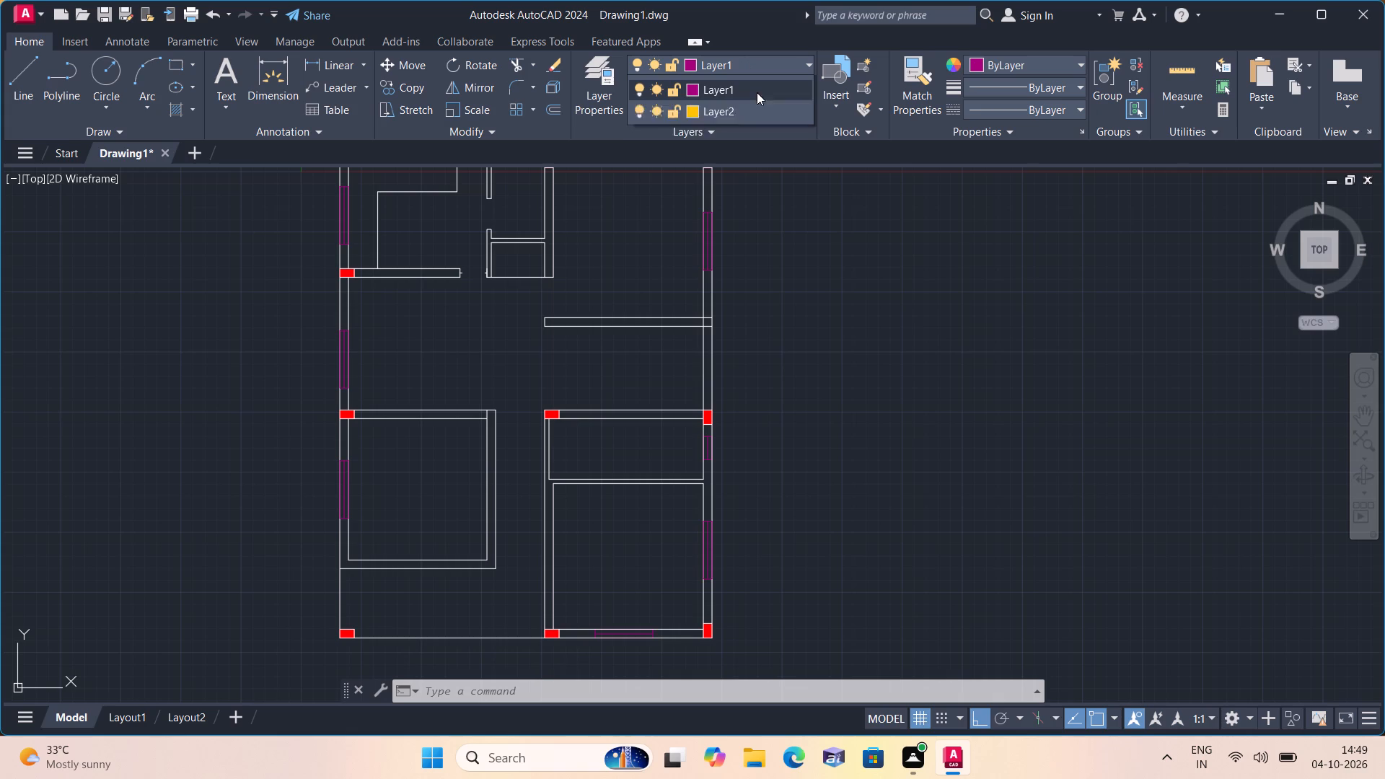
{"action": "left_click", "coordinate": [757, 87]}
{"action": "scroll", "coordinate": [642, 177], "scroll_direction": "down", "scroll_amount": 2}
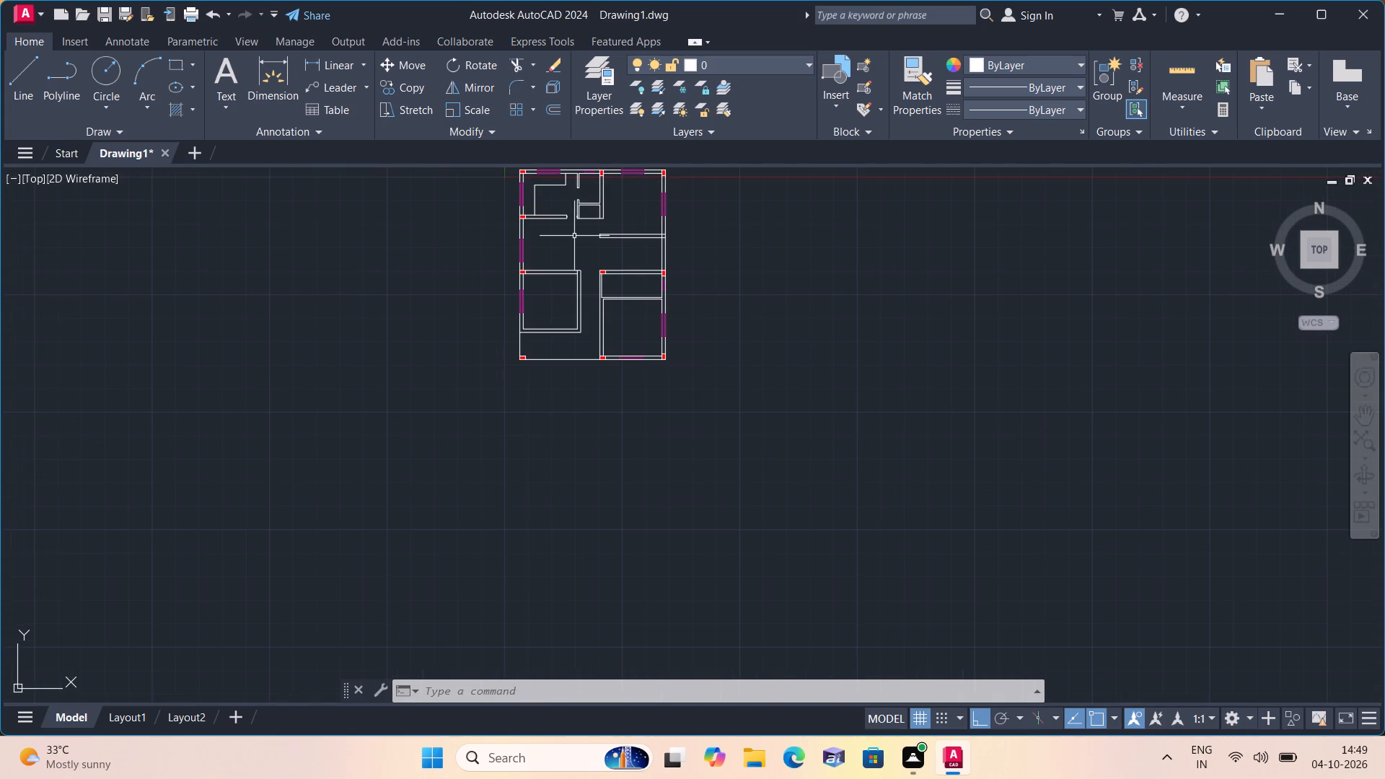
{"action": "middle_click_drag", "start_coordinate": [572, 237], "coordinate": [641, 368]}
{"action": "scroll", "coordinate": [631, 307], "scroll_direction": "up", "scroll_amount": 2}
{"action": "middle_click_drag", "start_coordinate": [630, 307], "coordinate": [694, 389]}
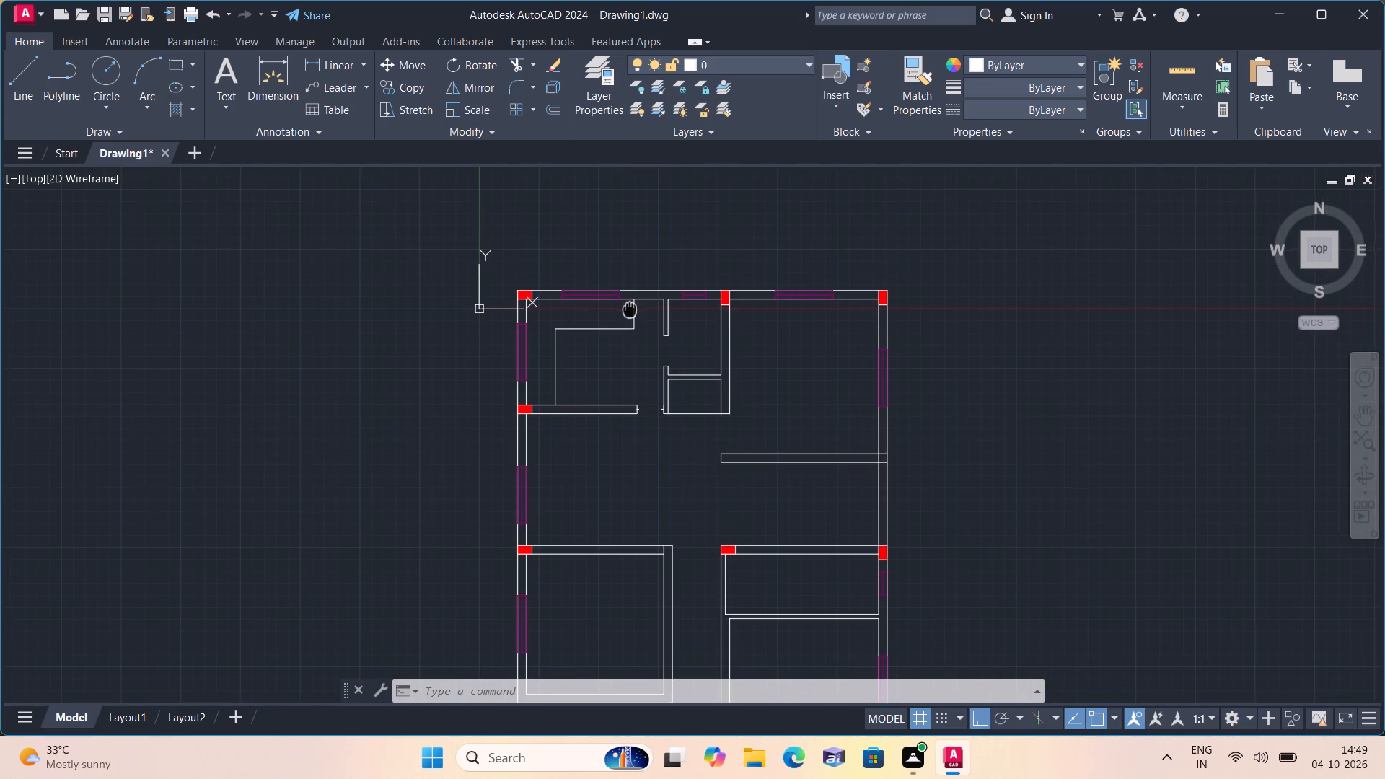
{"action": "middle_click_drag", "start_coordinate": [694, 389], "coordinate": [750, 451]}
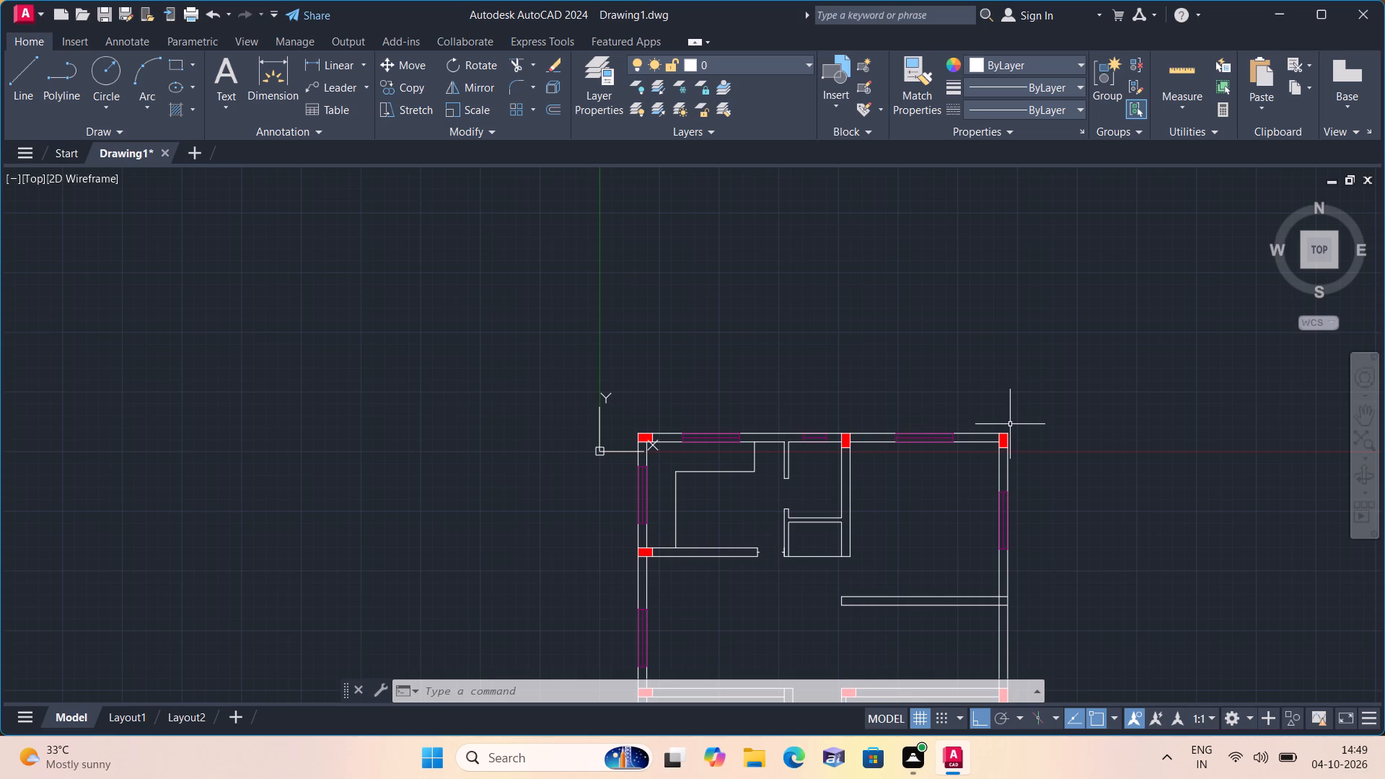
{"action": "scroll", "coordinate": [1051, 439], "scroll_direction": "up", "scroll_amount": 1}
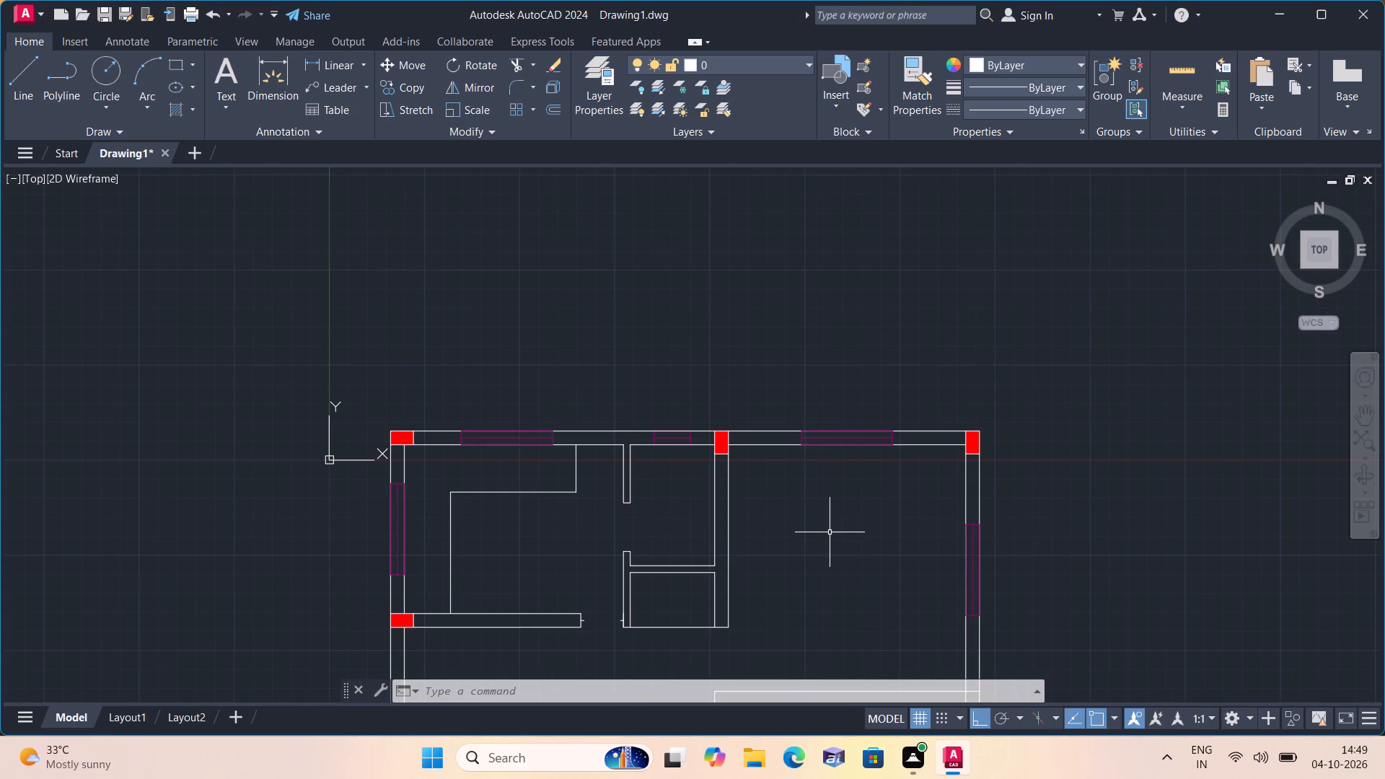
{"action": "middle_click_drag", "start_coordinate": [790, 565], "coordinate": [825, 411]}
{"action": "key", "text": "l"}
{"action": "key", "text": "space"}
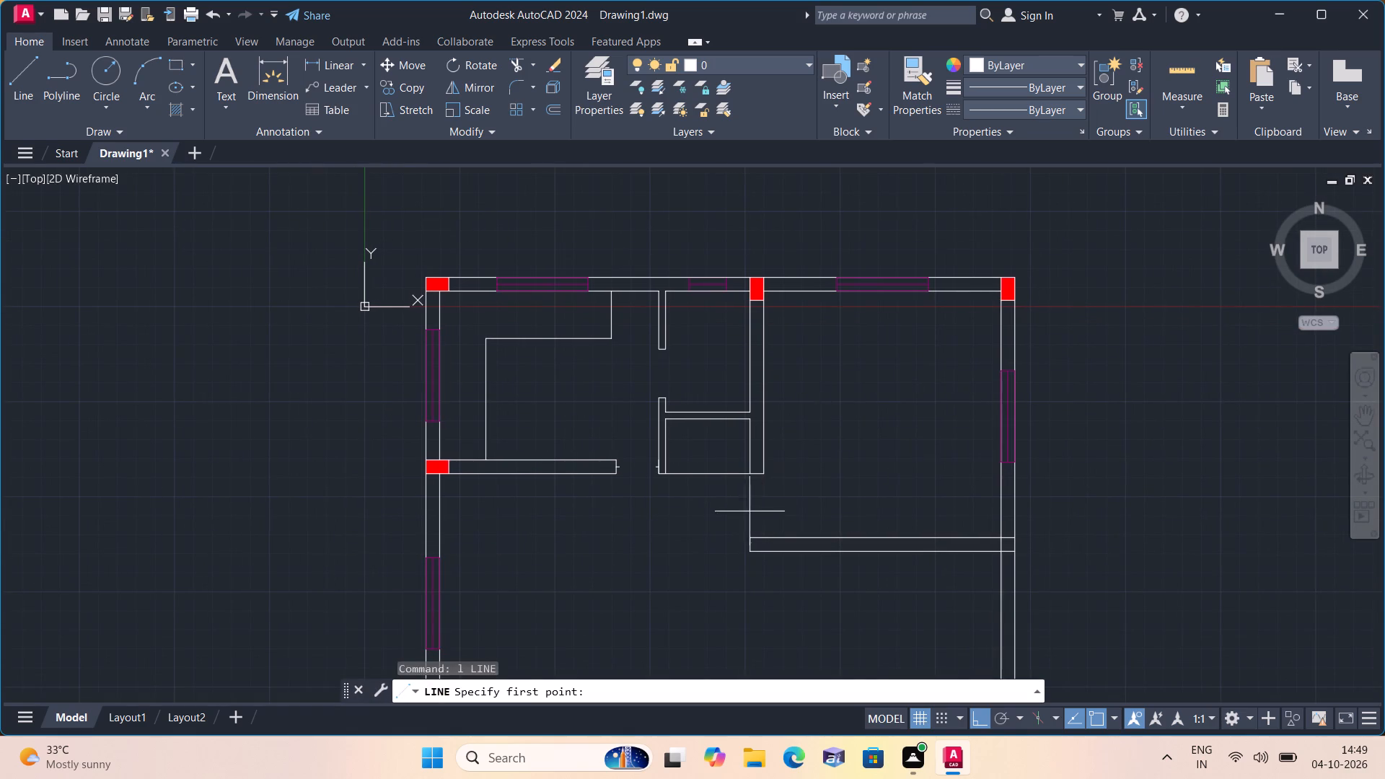
{"action": "scroll", "coordinate": [757, 485], "scroll_direction": "up", "scroll_amount": 2}
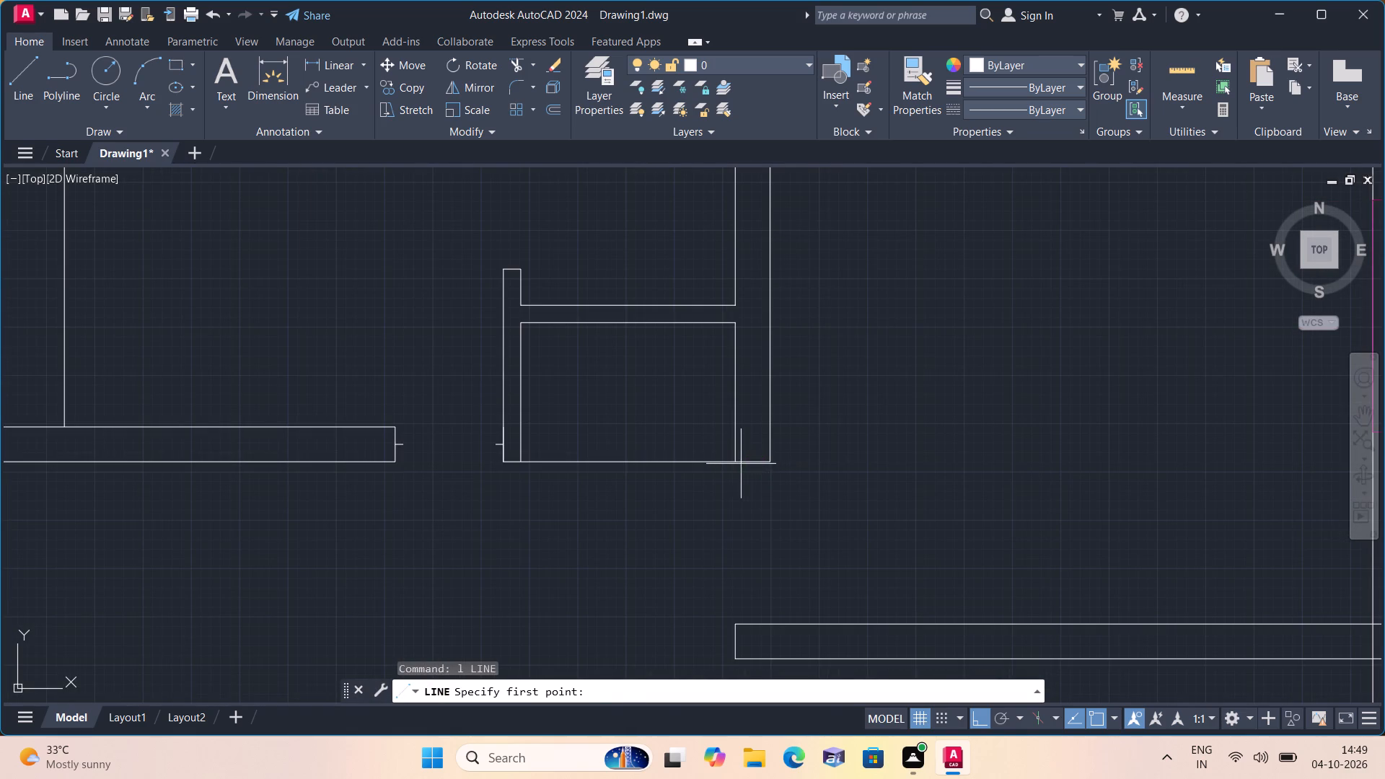
{"action": "left_click", "coordinate": [736, 463]}
{"action": "left_click", "coordinate": [768, 462]}
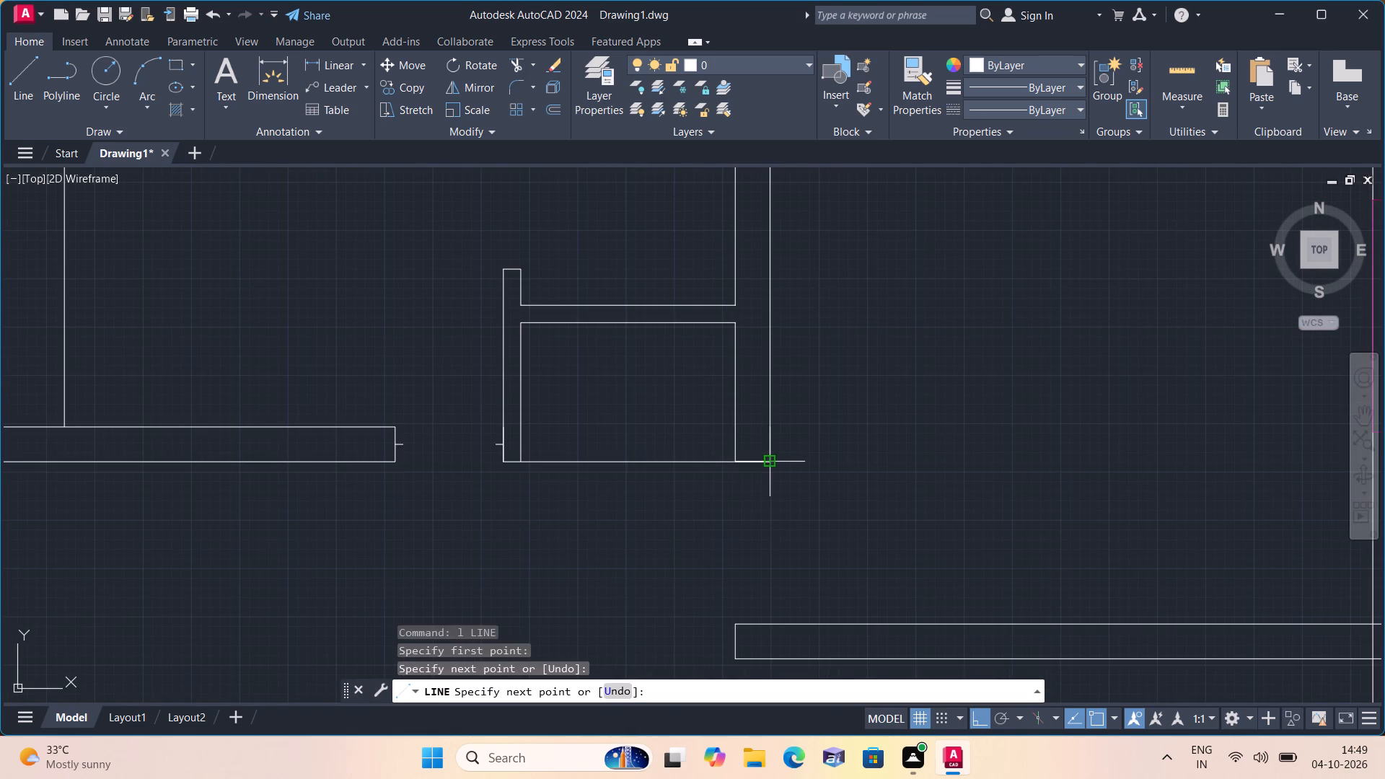
{"action": "key", "text": "space"}
Draw a 2" vertical stub downward from the midpoint of the line closing that wall's bottom end.
{"action": "key", "text": "space"}
{"action": "left_click", "coordinate": [754, 462]}
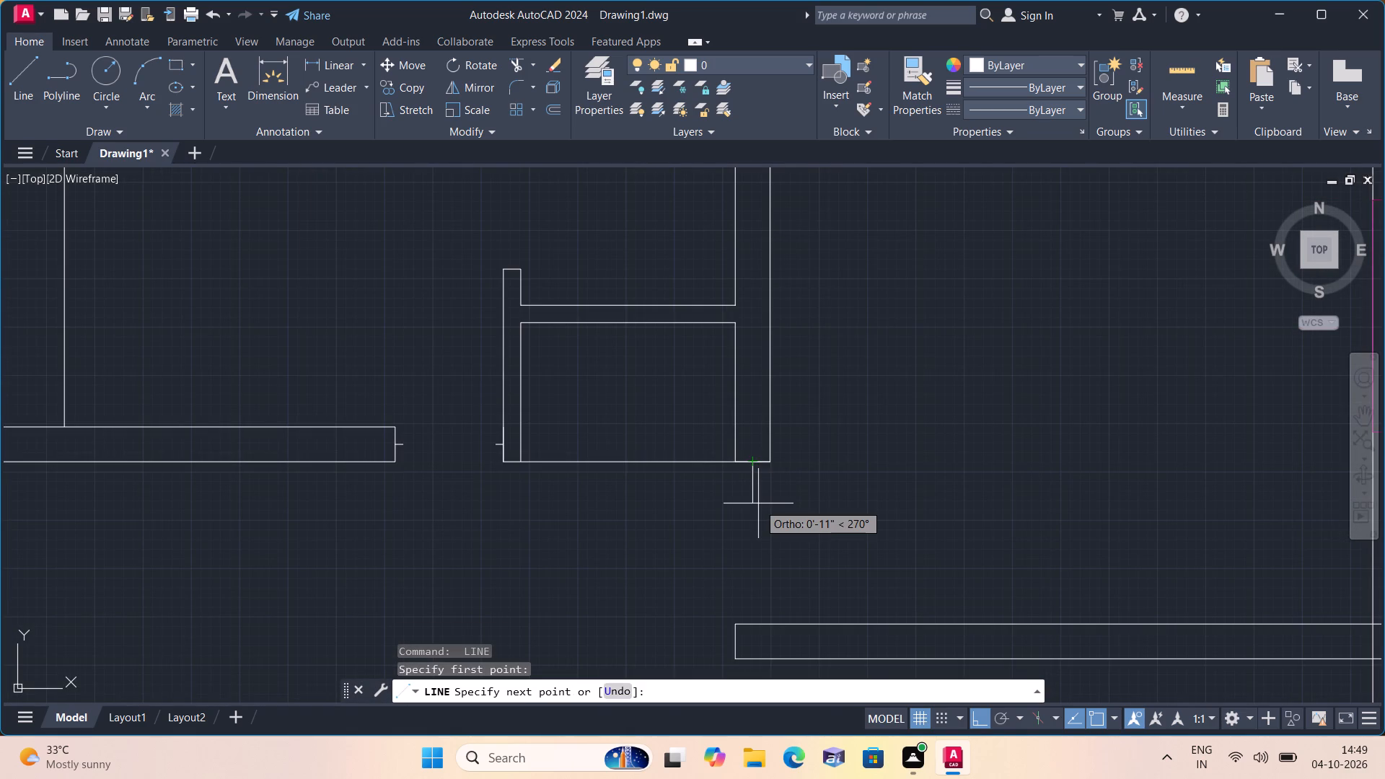
{"action": "type", "text": "2\""}
{"action": "key", "text": "space"}
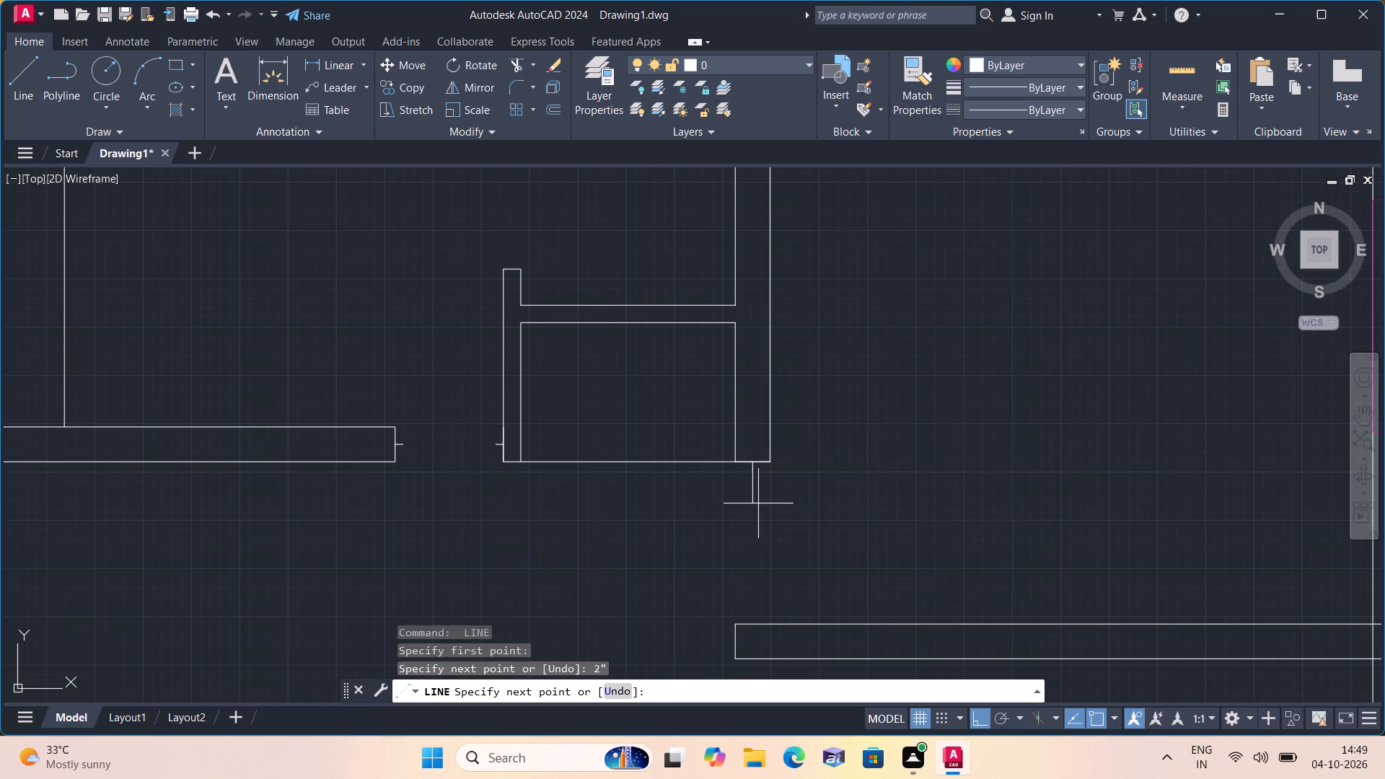
{"action": "key", "text": "Escape"}
Draw a vertical guide line from the stub's lower end down to the upper face of the horizontal partition below.
{"action": "key", "text": "space"}
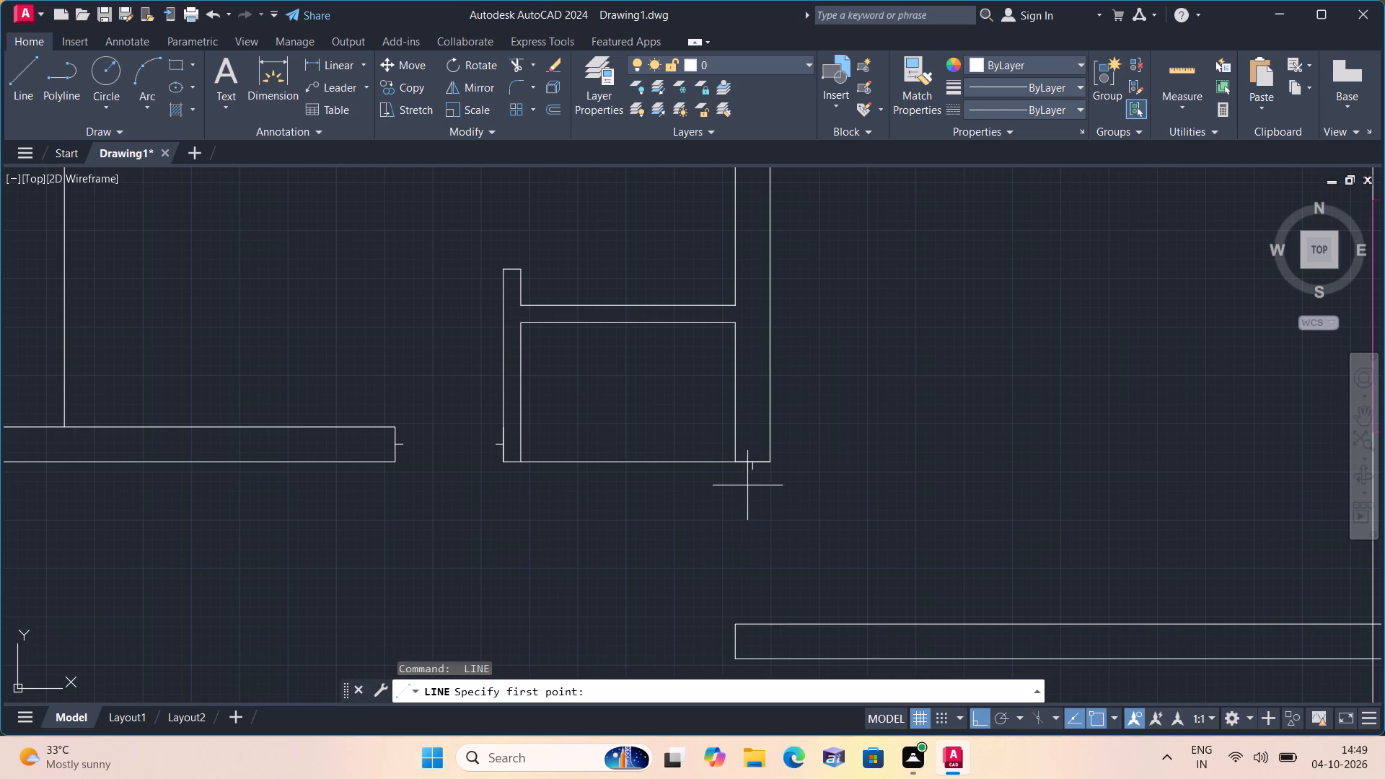
{"action": "scroll", "coordinate": [749, 483], "scroll_direction": "up", "scroll_amount": 2}
{"action": "left_click", "coordinate": [757, 452]}
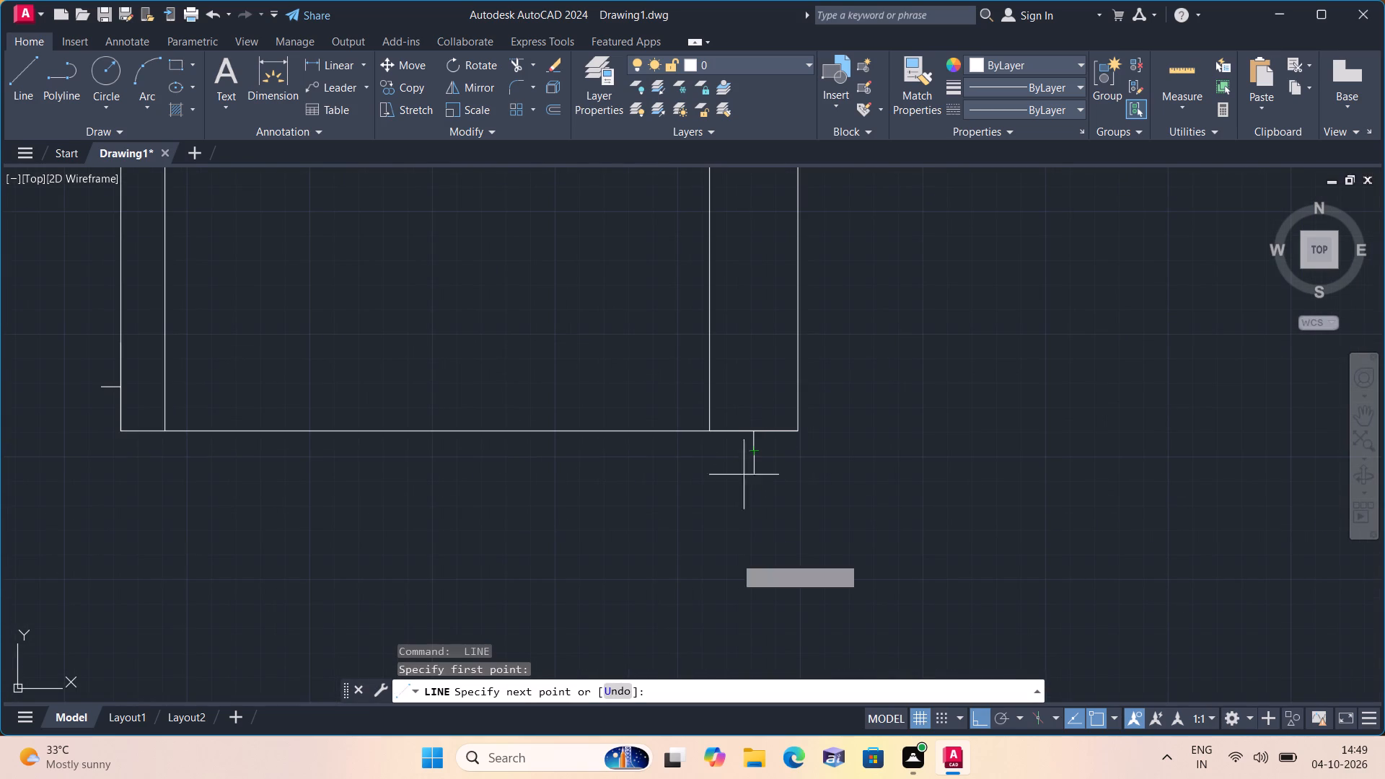
{"action": "middle_click_drag", "start_coordinate": [713, 599], "coordinate": [718, 405]}
{"action": "scroll", "coordinate": [704, 580], "scroll_direction": "down", "scroll_amount": 1}
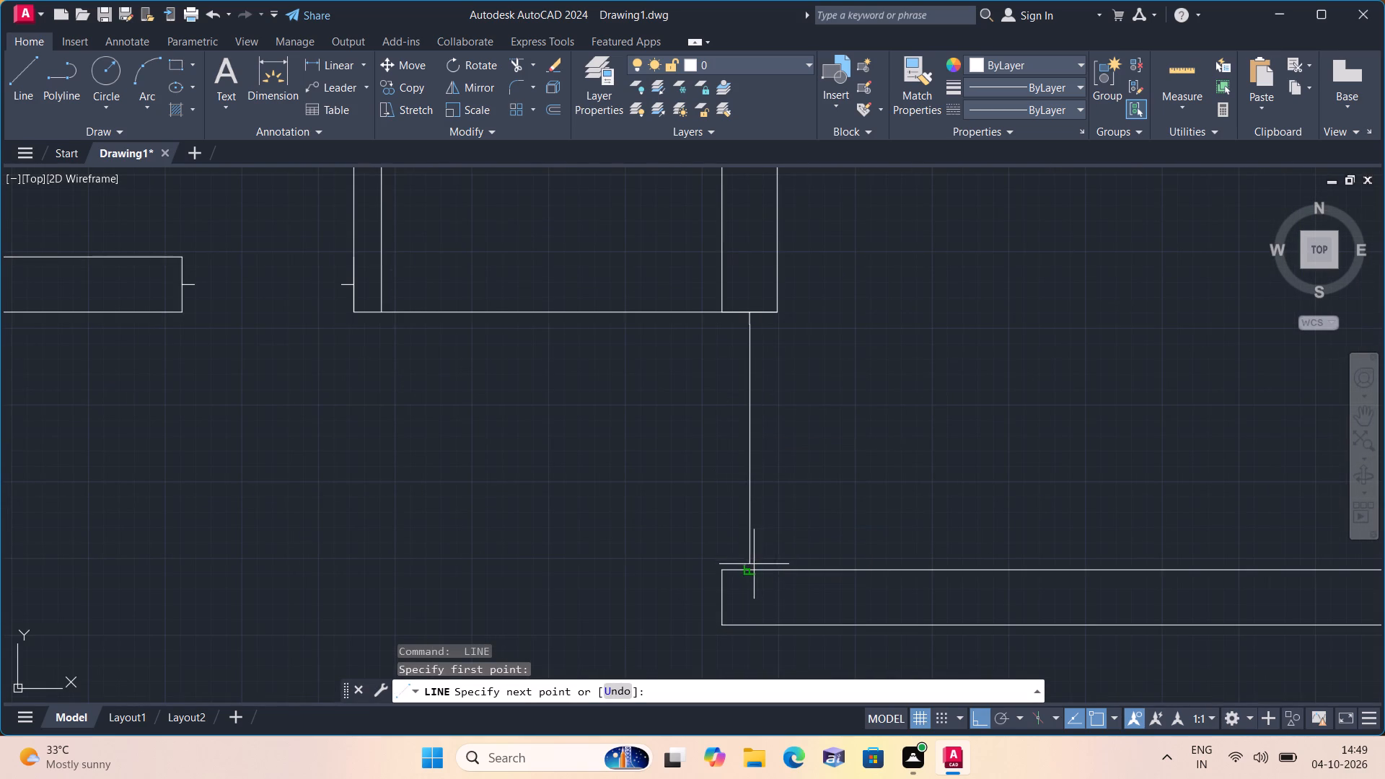
{"action": "left_click", "coordinate": [753, 565]}
{"action": "key", "text": "space"}
Draw a 2" vertical stub upward from the horizontal partition's upper face, starting at the guide line's lower end.
{"action": "key", "text": "space"}
{"action": "left_click", "coordinate": [748, 571]}
{"action": "type", "text": "2\""}
{"action": "key", "text": "space"}
{"action": "key", "text": "grave"}
{"action": "left_click", "coordinate": [771, 493]}
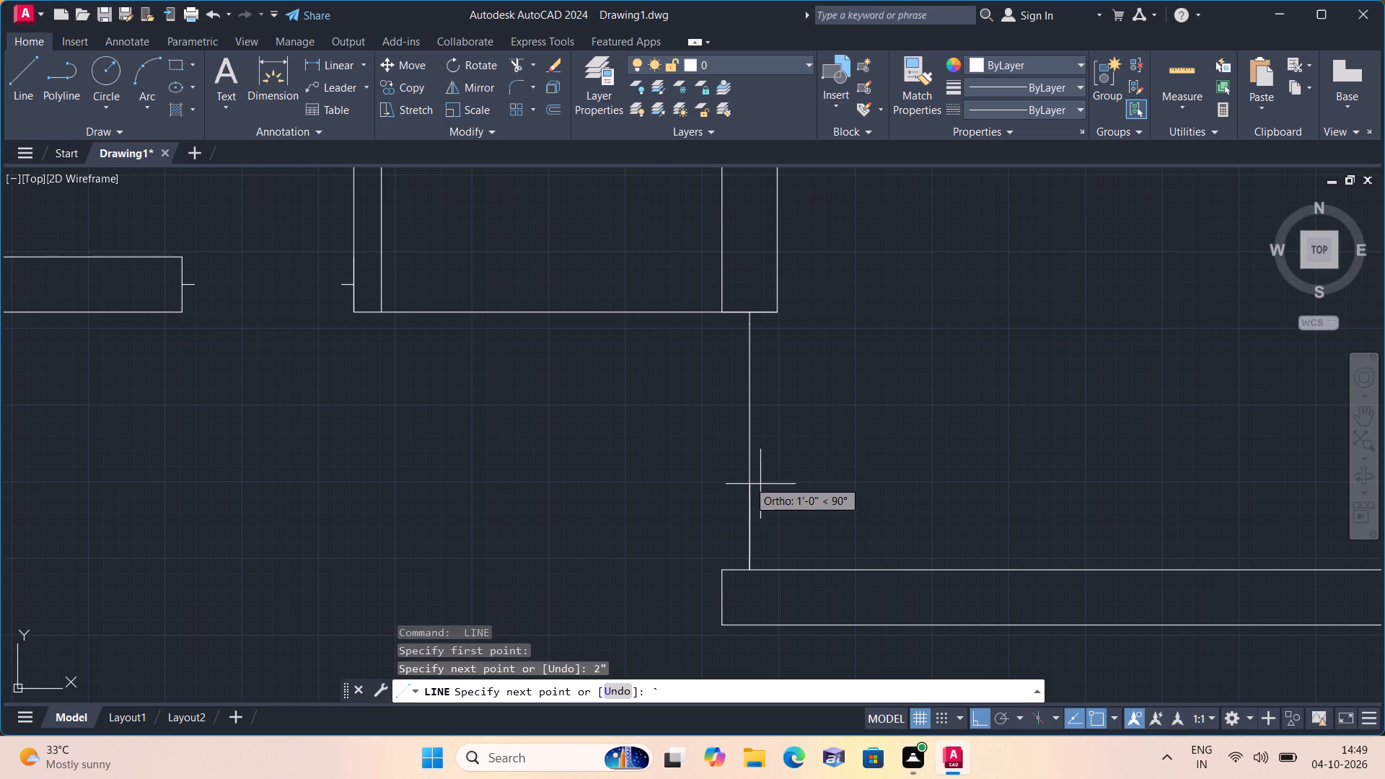
{"action": "left_click", "coordinate": [731, 472]}
{"action": "key", "text": "Escape"}
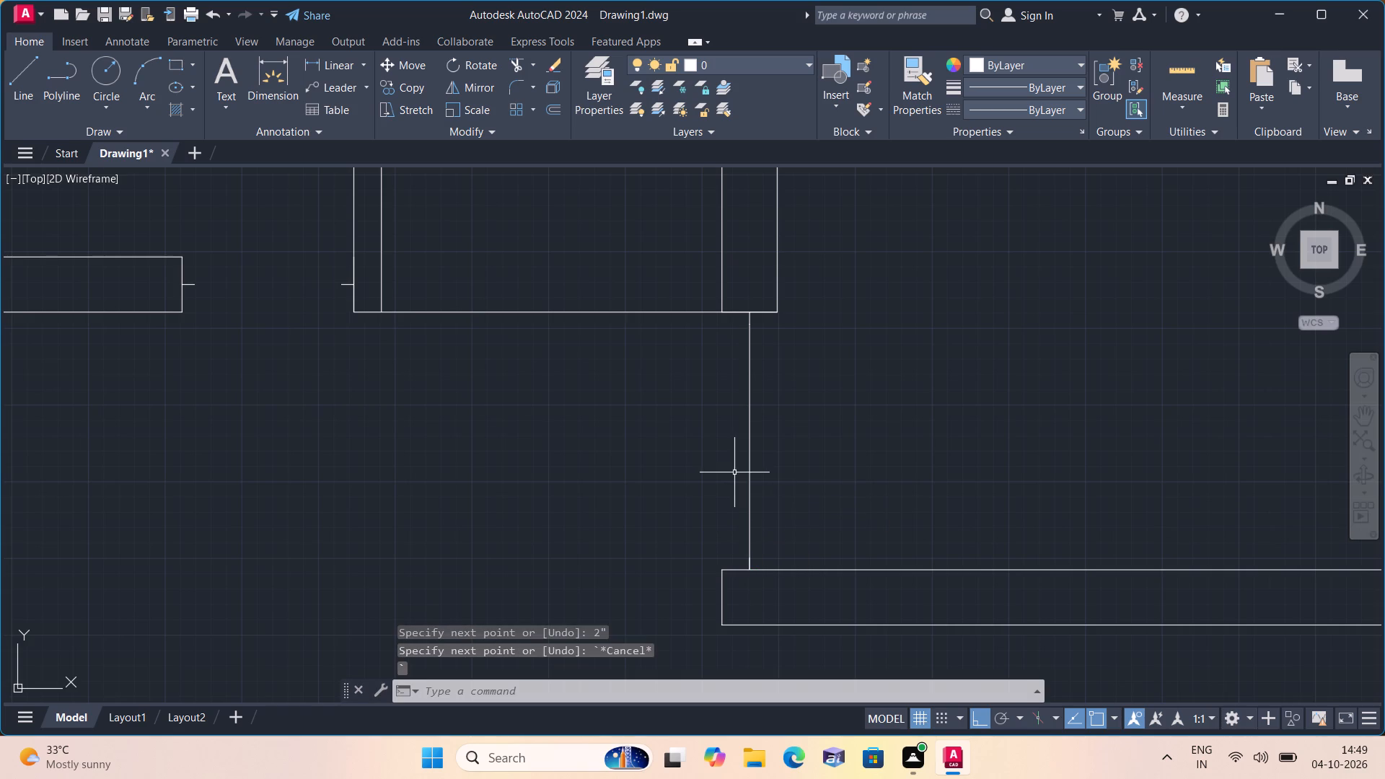
{"action": "key", "text": "Escape"}
Delete the vertical guide line between the bottom of the wall and the horizontal partition.
{"action": "left_click", "coordinate": [806, 496]}
{"action": "left_click", "coordinate": [721, 452]}
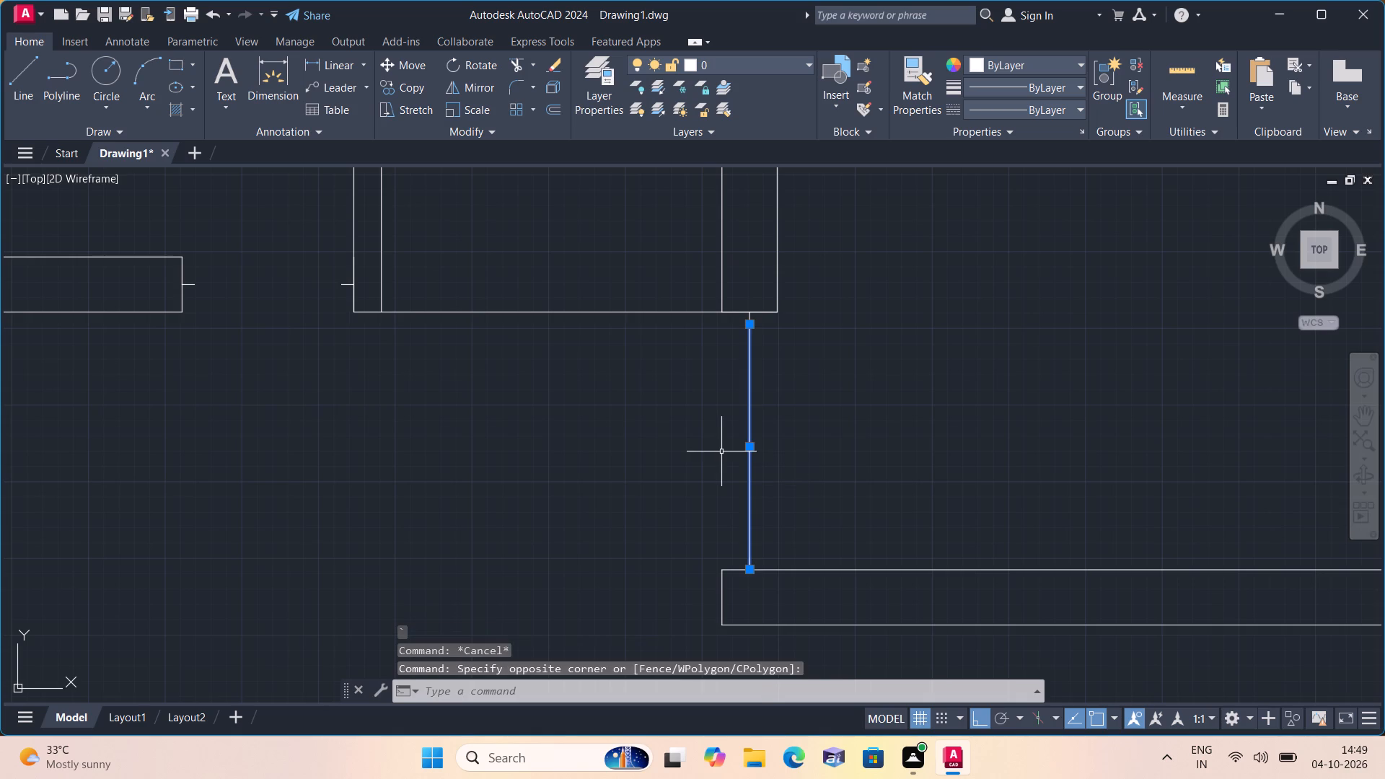
{"action": "key", "text": "Delete"}
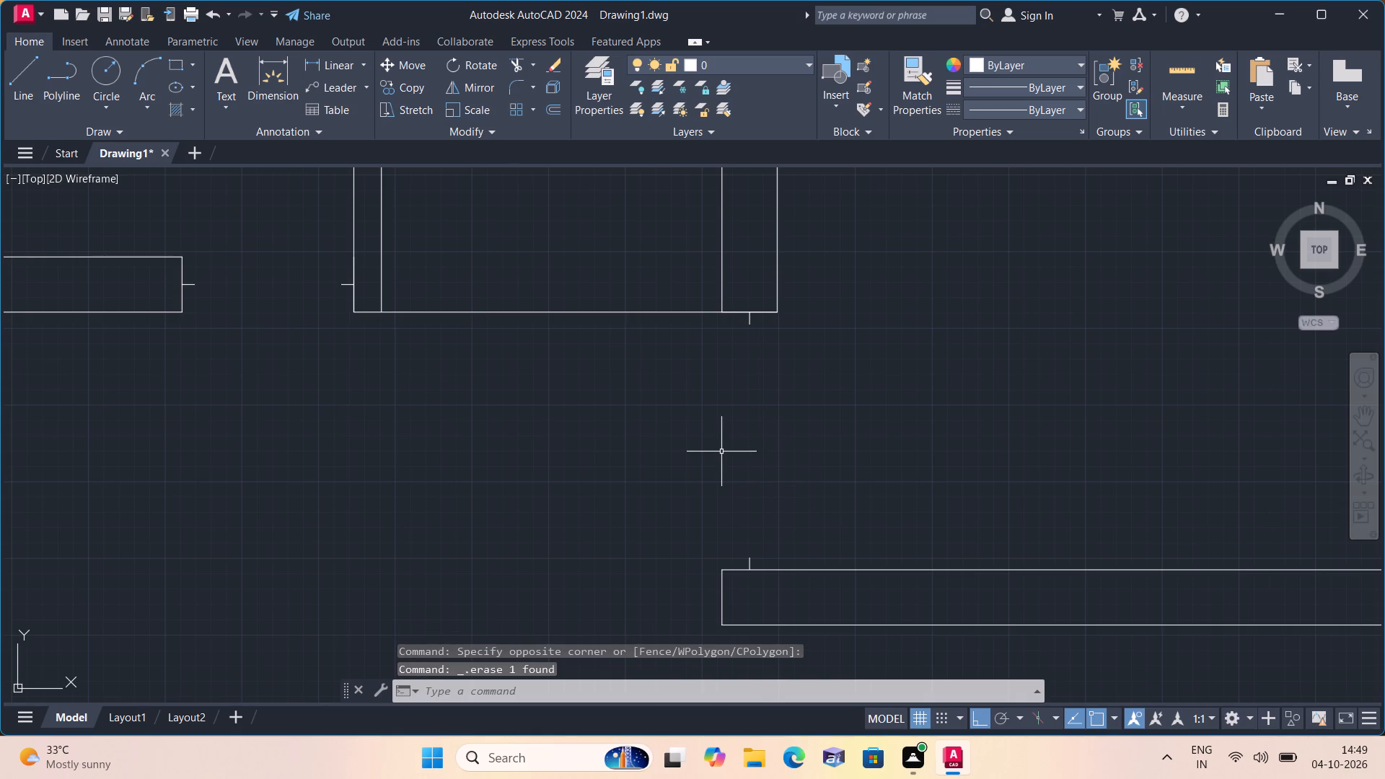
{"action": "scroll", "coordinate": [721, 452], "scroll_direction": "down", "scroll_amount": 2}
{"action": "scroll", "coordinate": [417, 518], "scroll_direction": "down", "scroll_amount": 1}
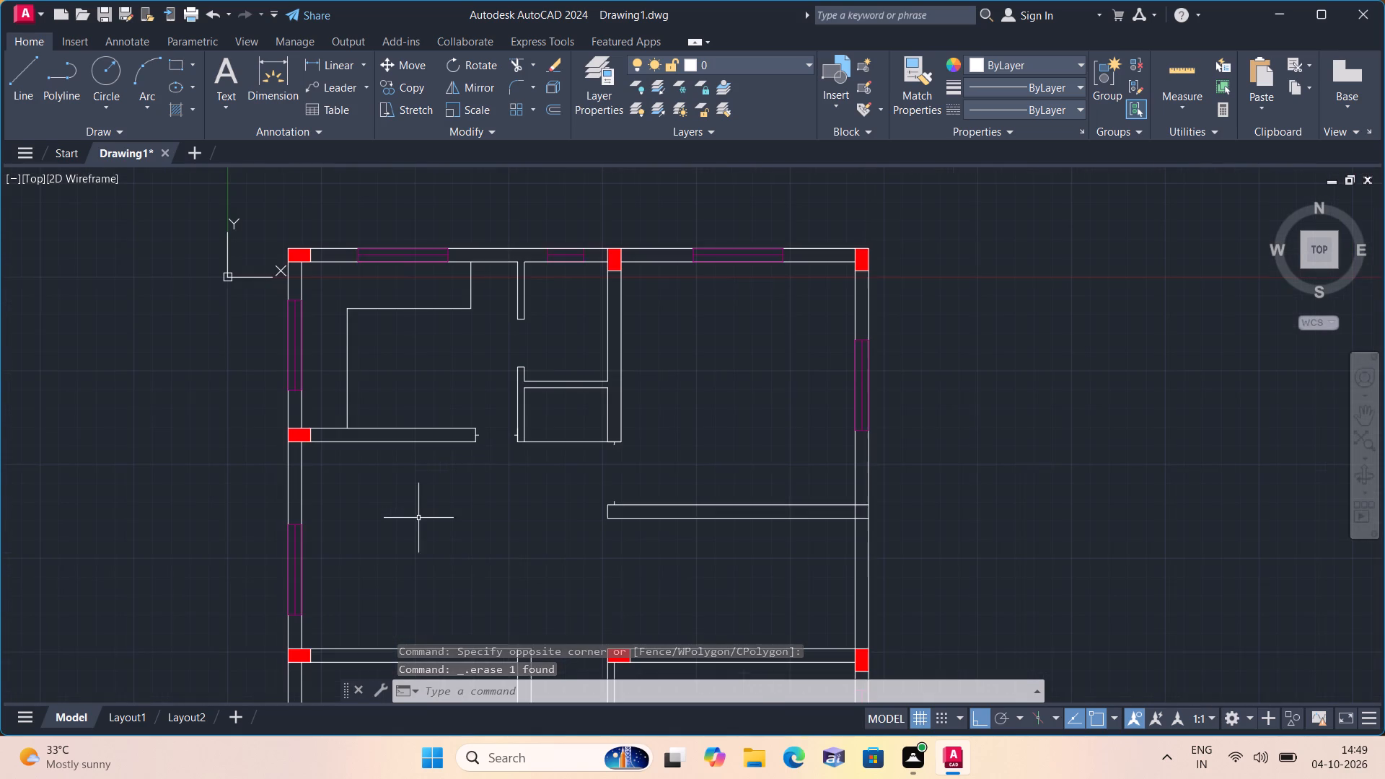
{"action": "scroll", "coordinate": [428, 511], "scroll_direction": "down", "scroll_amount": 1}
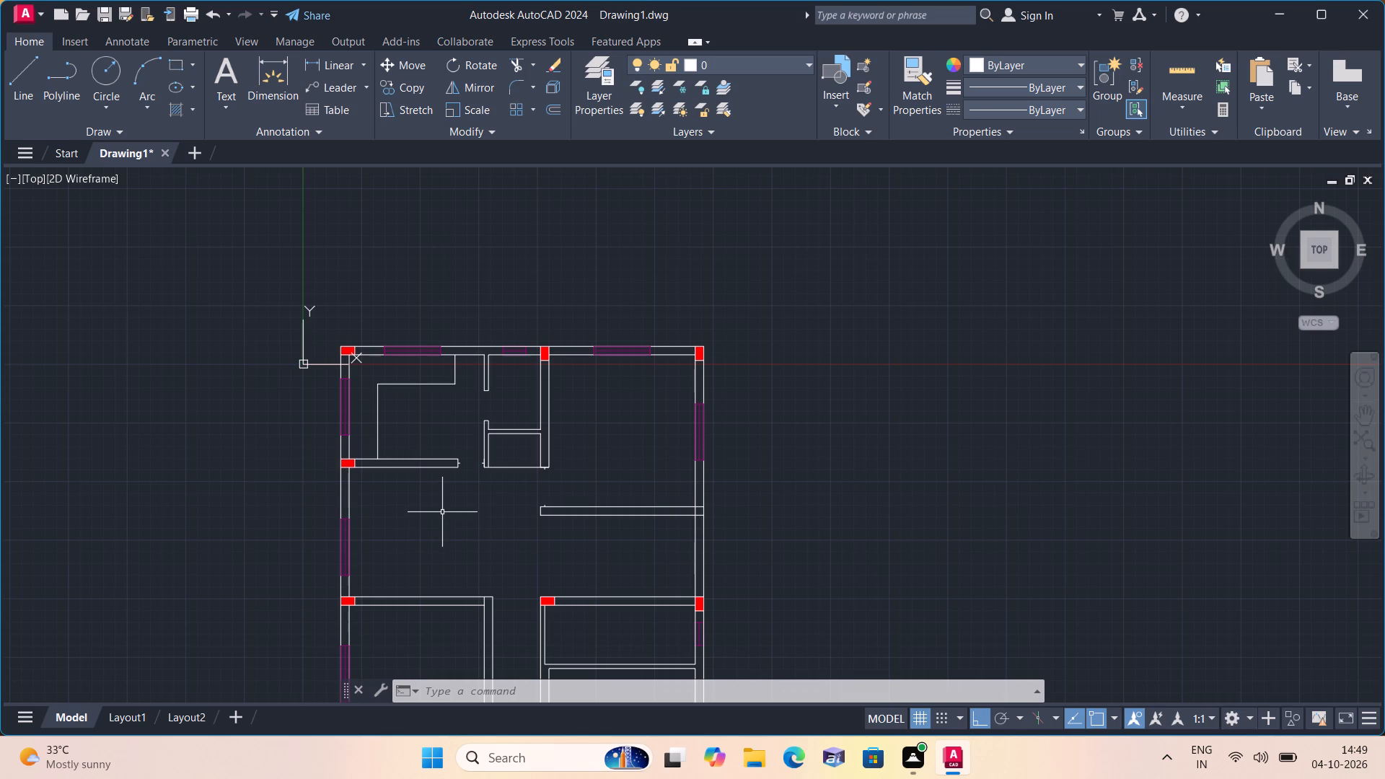
Draw a chained line from the upper wall's bottom-right corner down to the horizontal partition, 6" along its upper face, and down to its lower face.
{"action": "type", "text": "l"}
{"action": "key", "text": "space"}
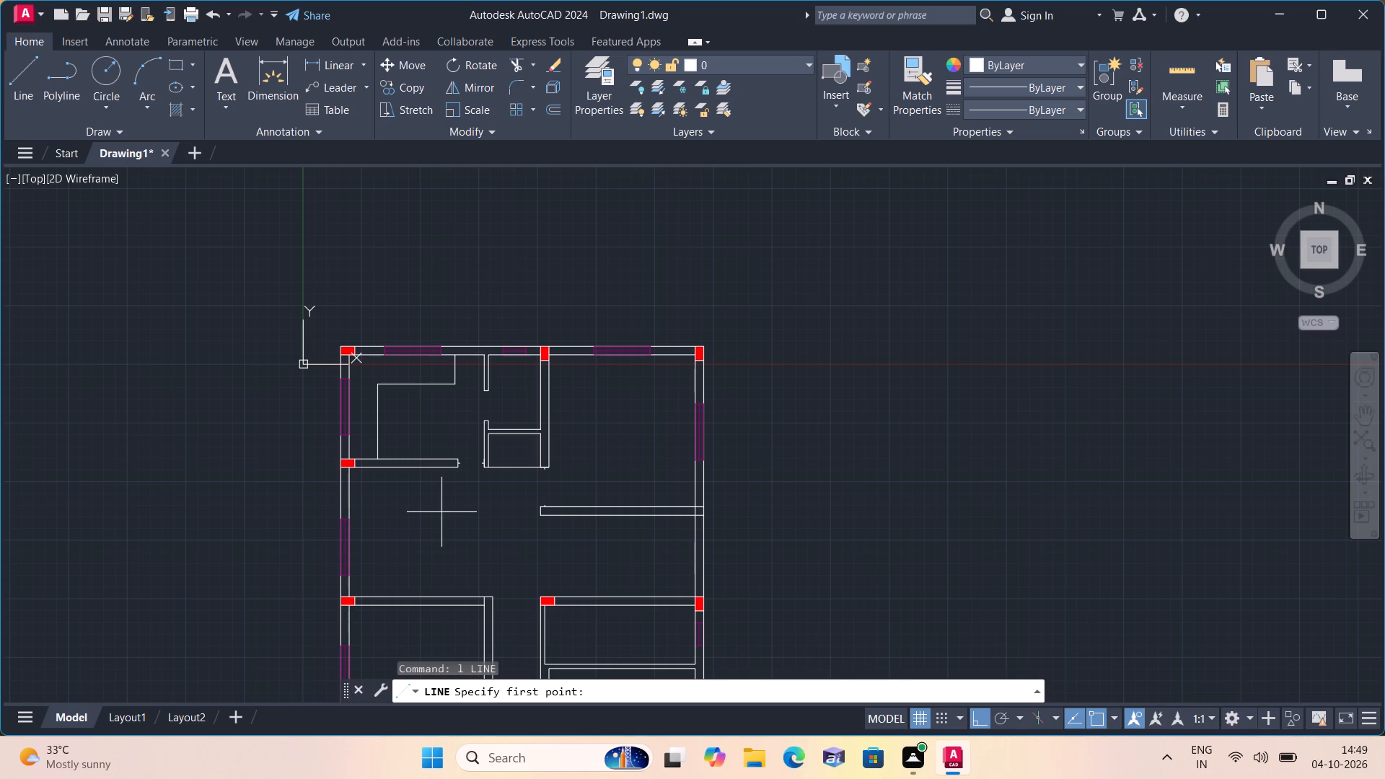
{"action": "scroll", "coordinate": [592, 504], "scroll_direction": "up", "scroll_amount": 3}
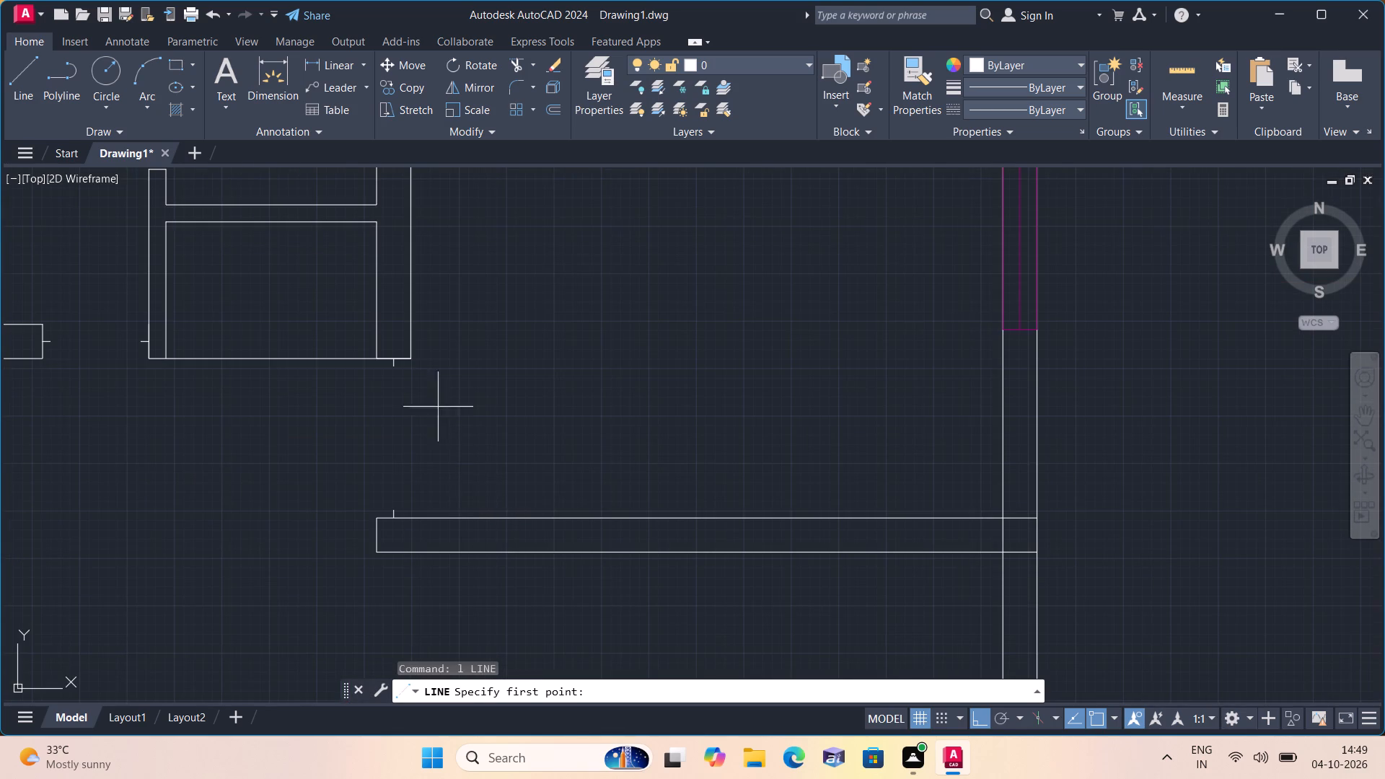
{"action": "left_click", "coordinate": [412, 363]}
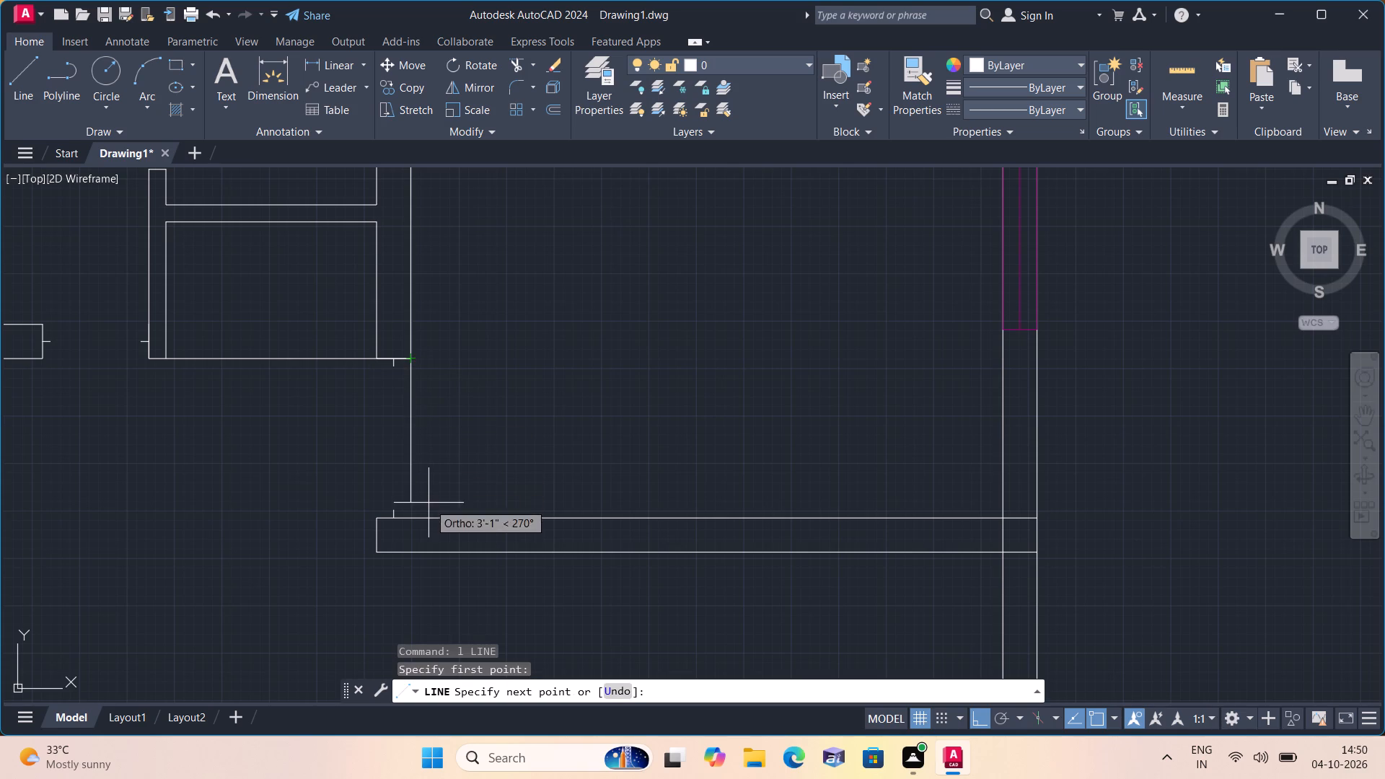
{"action": "left_click", "coordinate": [413, 516]}
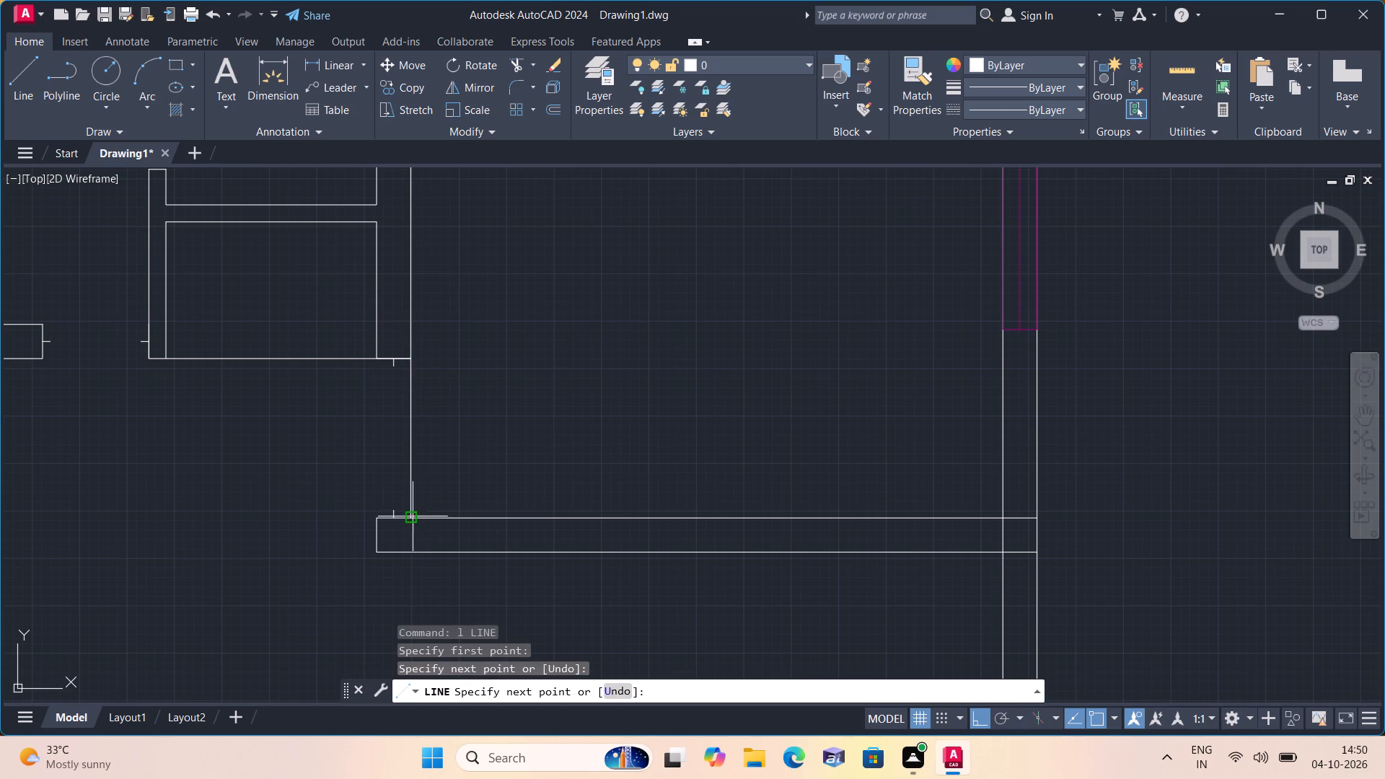
{"action": "type", "text": "6\""}
{"action": "key", "text": "space"}
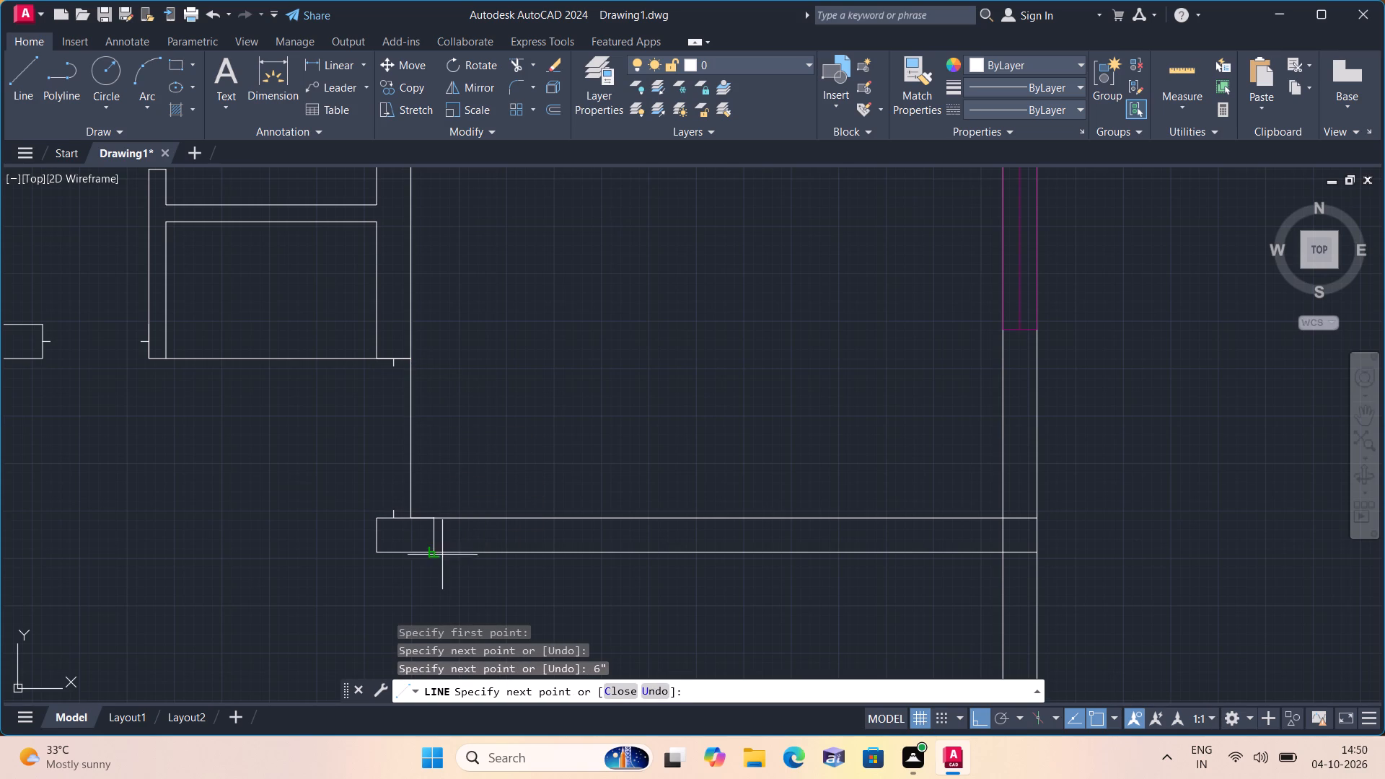
{"action": "left_click", "coordinate": [431, 555]}
{"action": "key", "text": "space"}
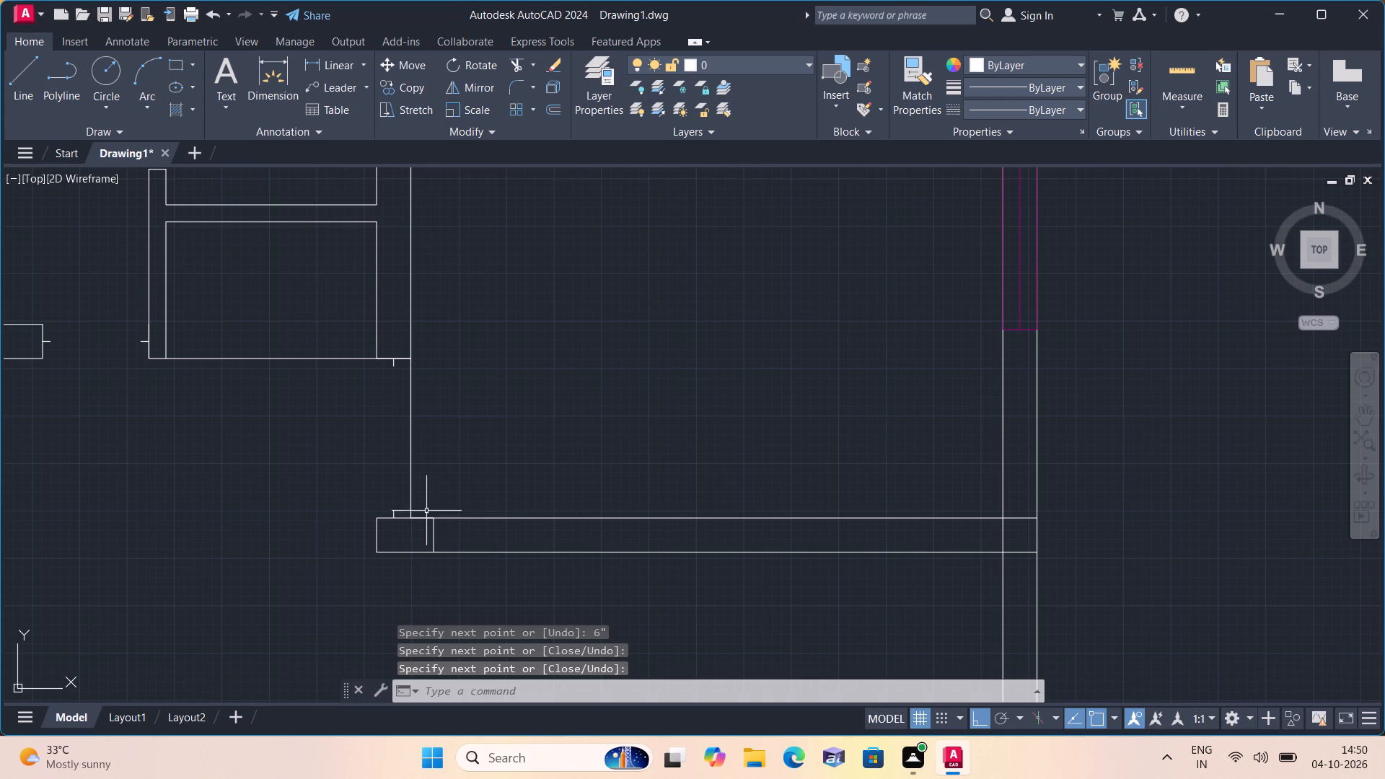
Delete the vertical guide segment and the 6" segment along the partition, keeping the short line across the partition.
{"action": "left_click", "coordinate": [426, 519]}
{"action": "left_click", "coordinate": [420, 490]}
{"action": "left_click", "coordinate": [385, 454]}
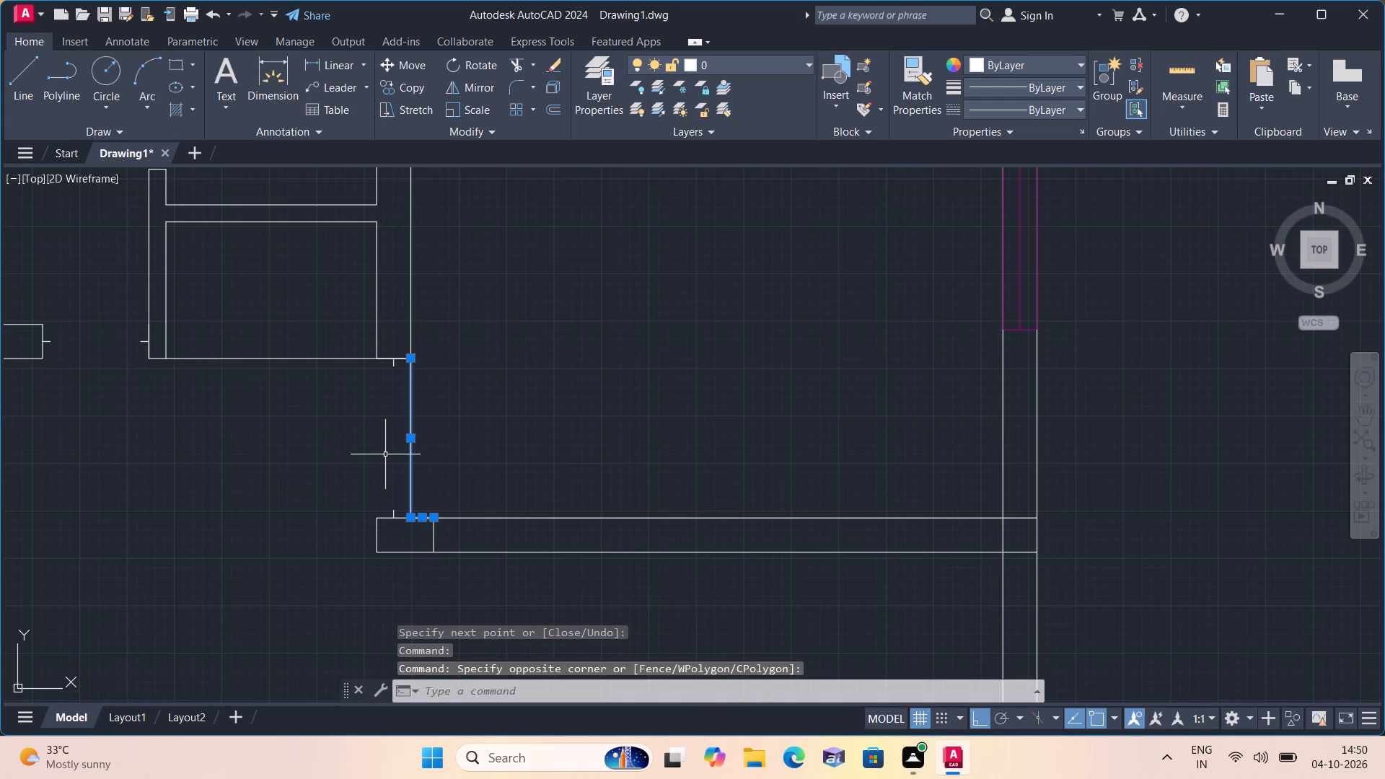
{"action": "key", "text": "Delete"}
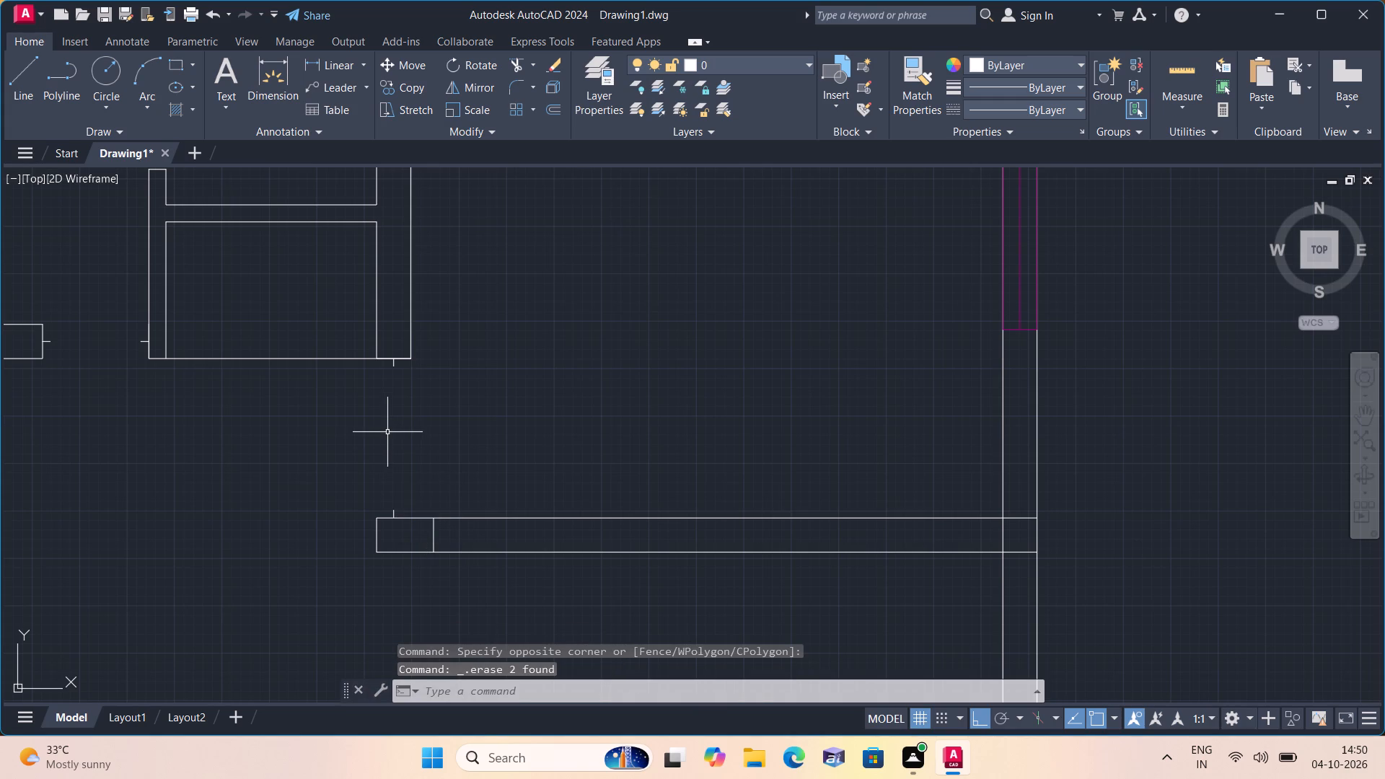
Draw a line 6" up the outer wall's inner face from the partition's upper corner, continuing horizontally across to the outer face.
{"action": "scroll", "coordinate": [420, 413], "scroll_direction": "down", "scroll_amount": 1}
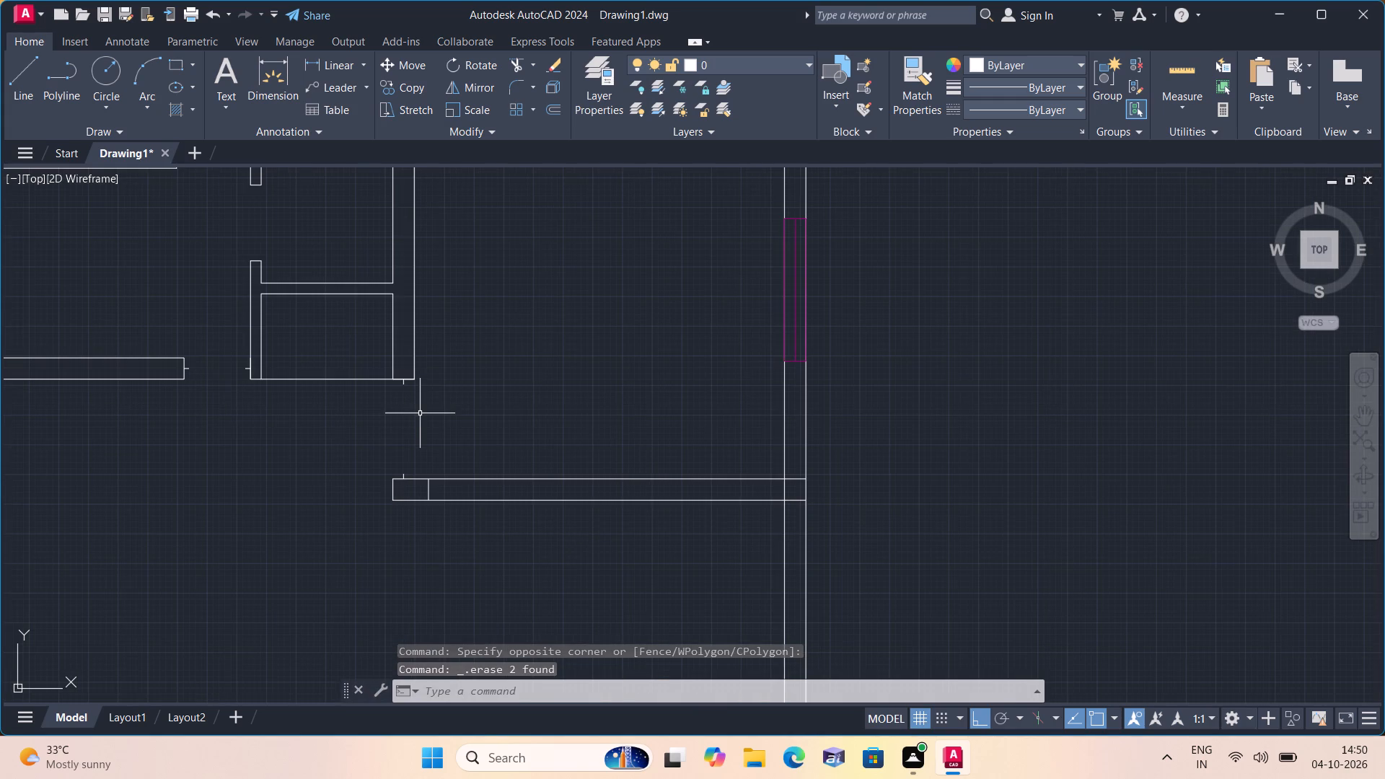
{"action": "scroll", "coordinate": [442, 423], "scroll_direction": "down", "scroll_amount": 1}
{"action": "scroll", "coordinate": [442, 423], "scroll_direction": "up", "scroll_amount": 1}
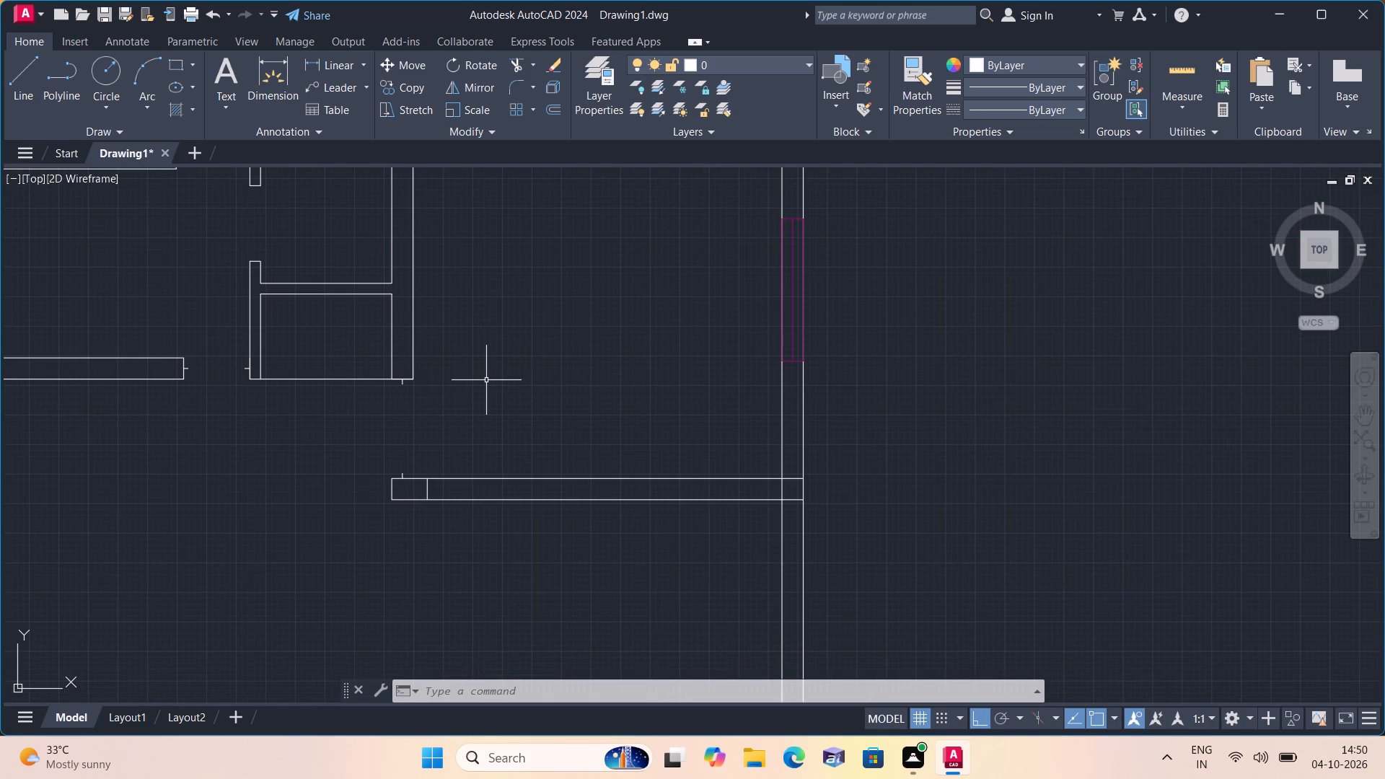
{"action": "key", "text": "l"}
{"action": "key", "text": "space"}
{"action": "scroll", "coordinate": [795, 480], "scroll_direction": "up", "scroll_amount": 1}
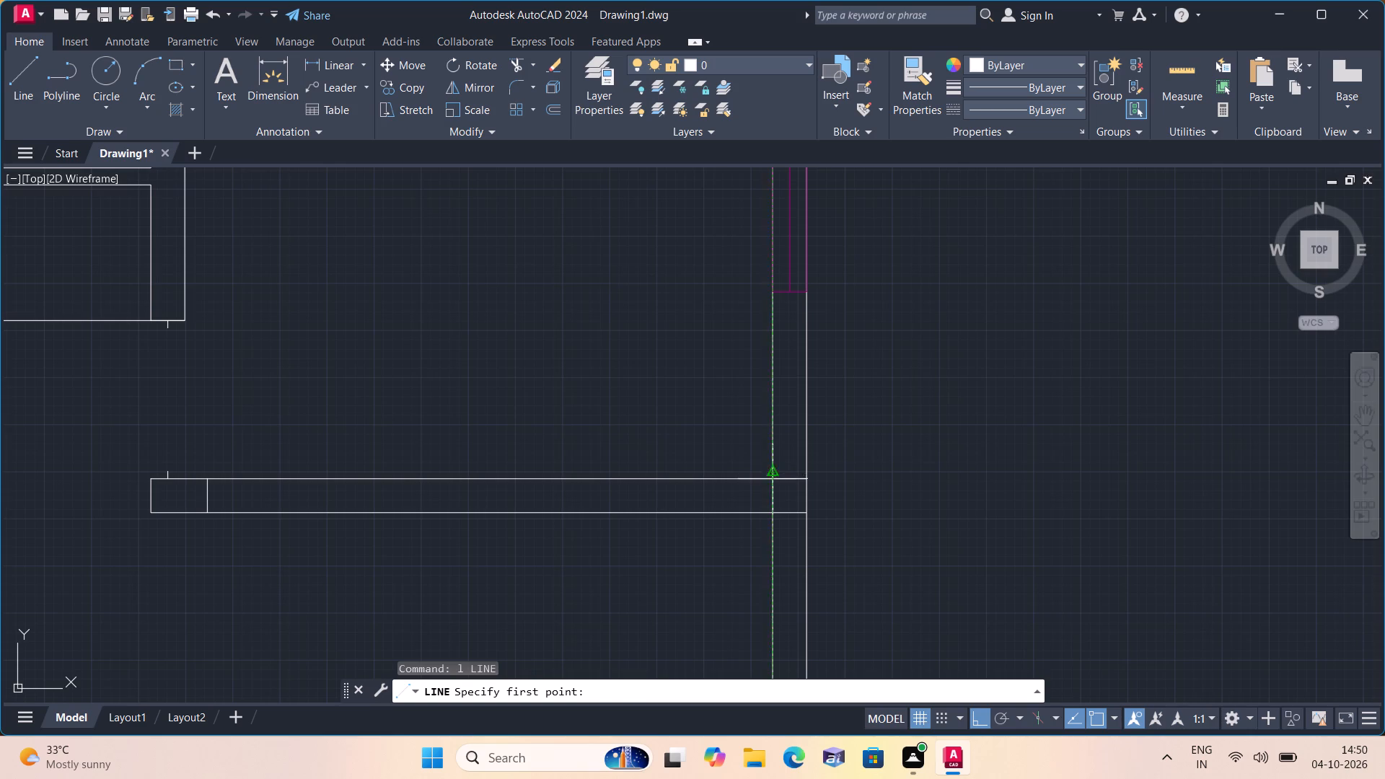
{"action": "left_click", "coordinate": [774, 483]}
{"action": "type", "text": "6\""}
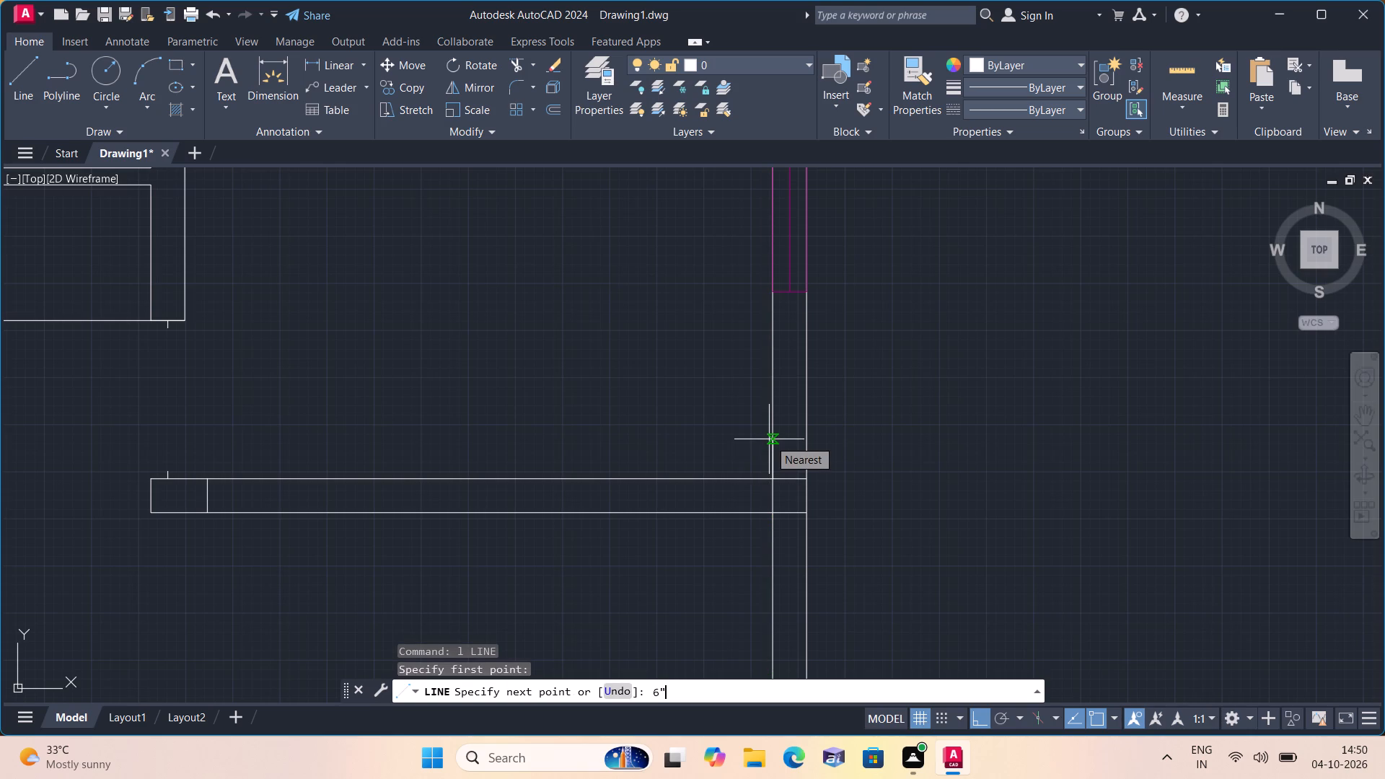
{"action": "key", "text": "space"}
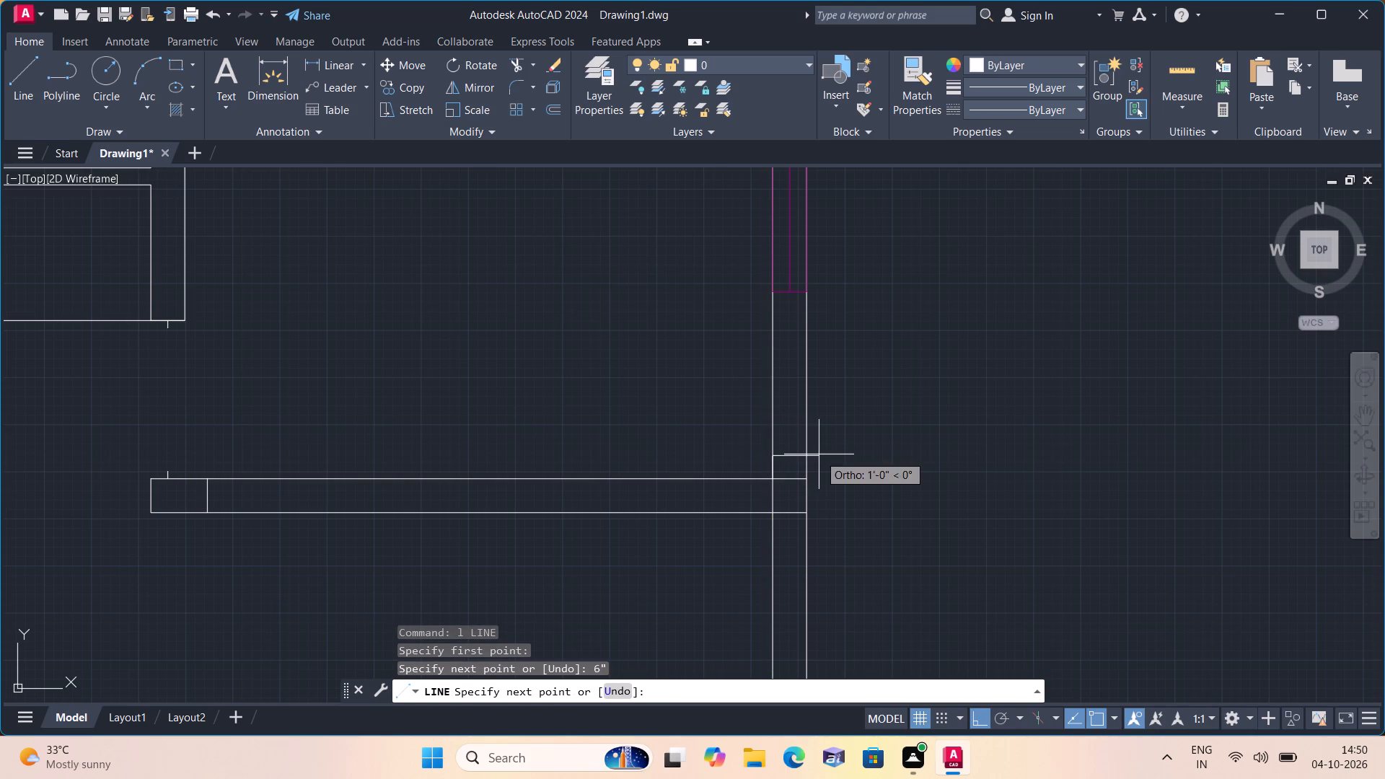
{"action": "left_click", "coordinate": [806, 454]}
{"action": "key", "text": "space"}
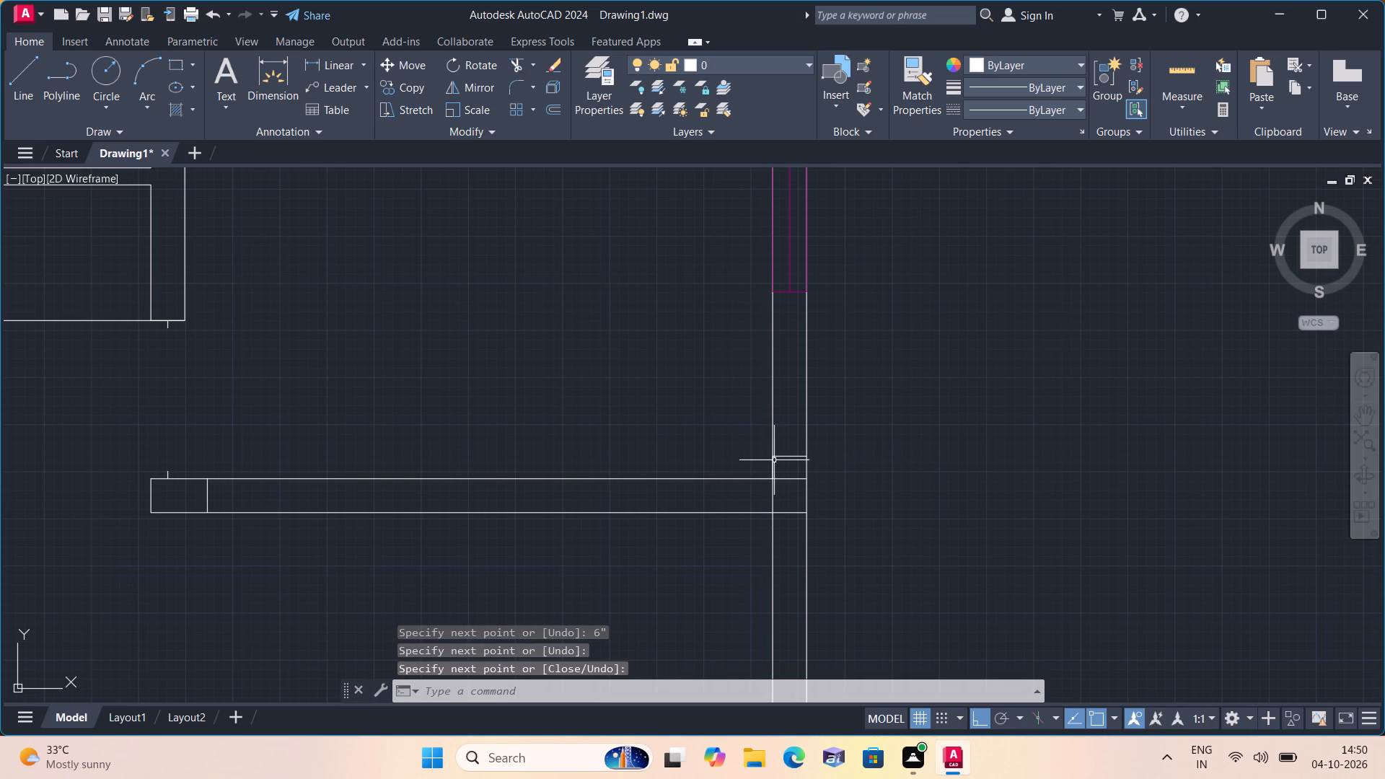
Delete the 6" vertical guide segment on the outer wall's inner face.
{"action": "left_click", "coordinate": [775, 464]}
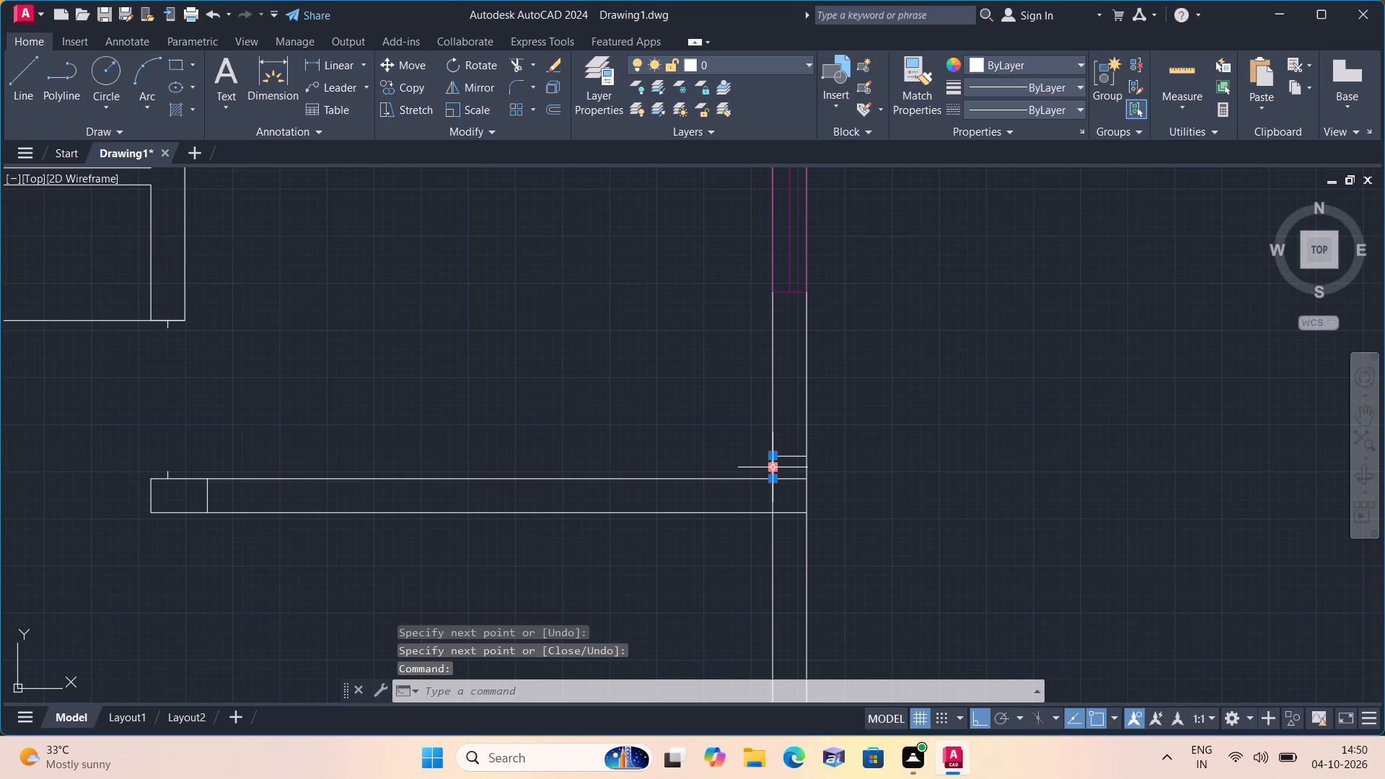
{"action": "key", "text": "Delete"}
Trim the partition's upper line where it crosses the thickness of the outer wall.
{"action": "type", "text": "trim"}
{"action": "key", "text": "space"}
{"action": "left_click", "coordinate": [781, 480]}
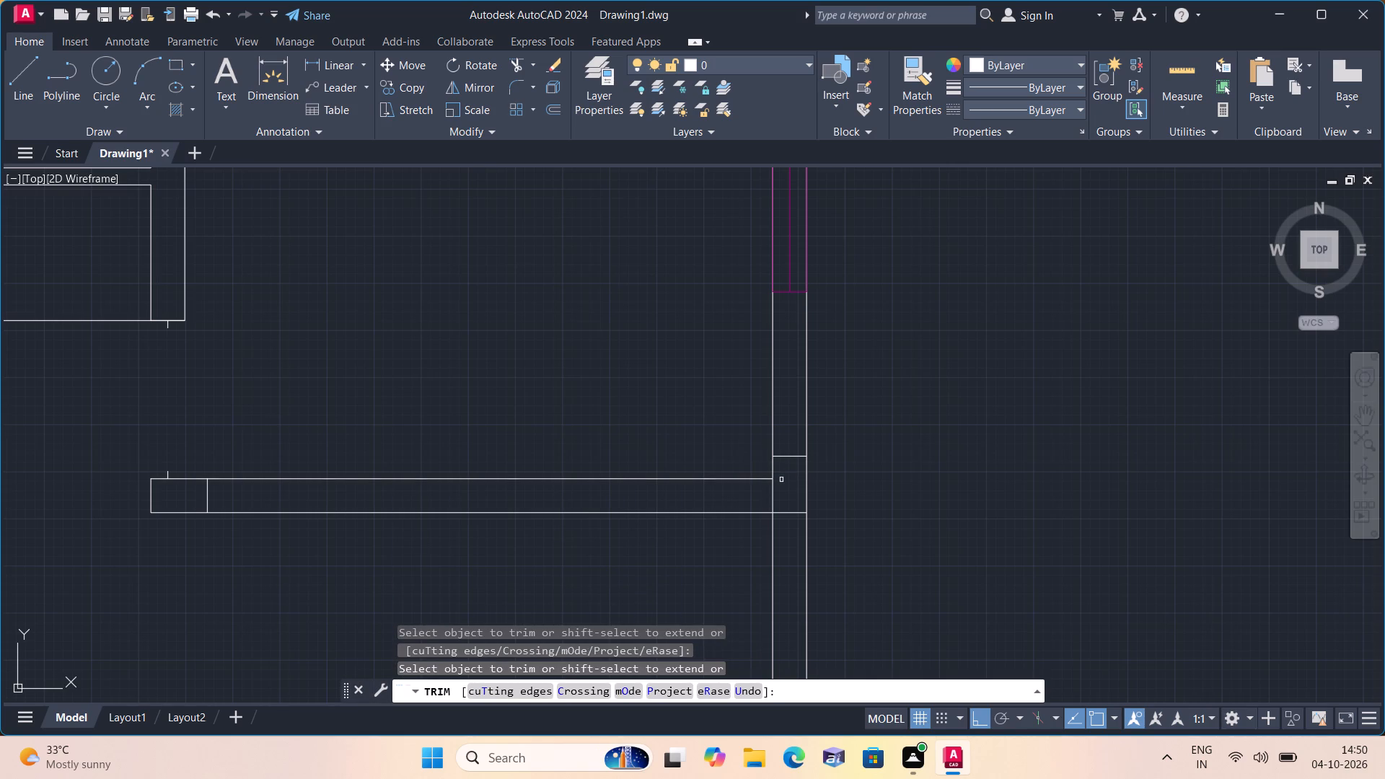
{"action": "key", "text": "Escape"}
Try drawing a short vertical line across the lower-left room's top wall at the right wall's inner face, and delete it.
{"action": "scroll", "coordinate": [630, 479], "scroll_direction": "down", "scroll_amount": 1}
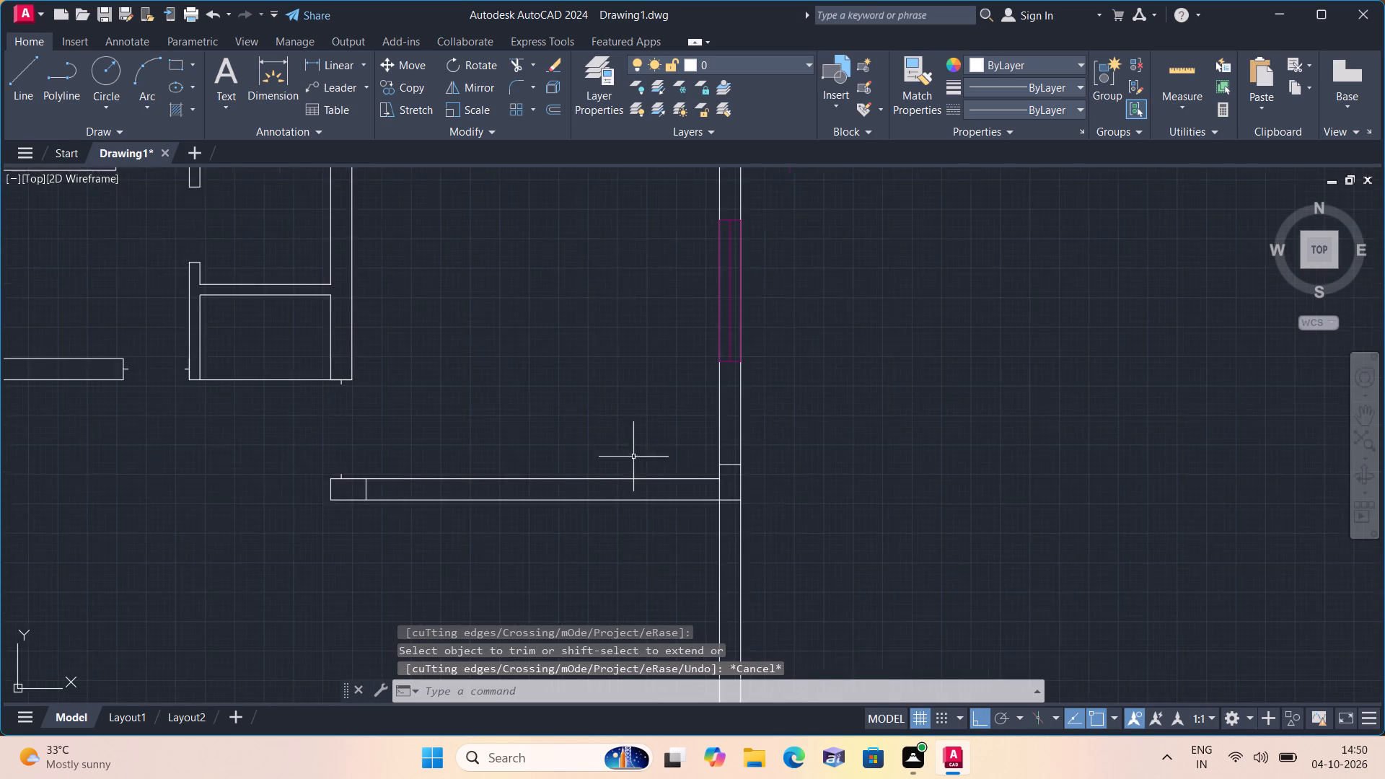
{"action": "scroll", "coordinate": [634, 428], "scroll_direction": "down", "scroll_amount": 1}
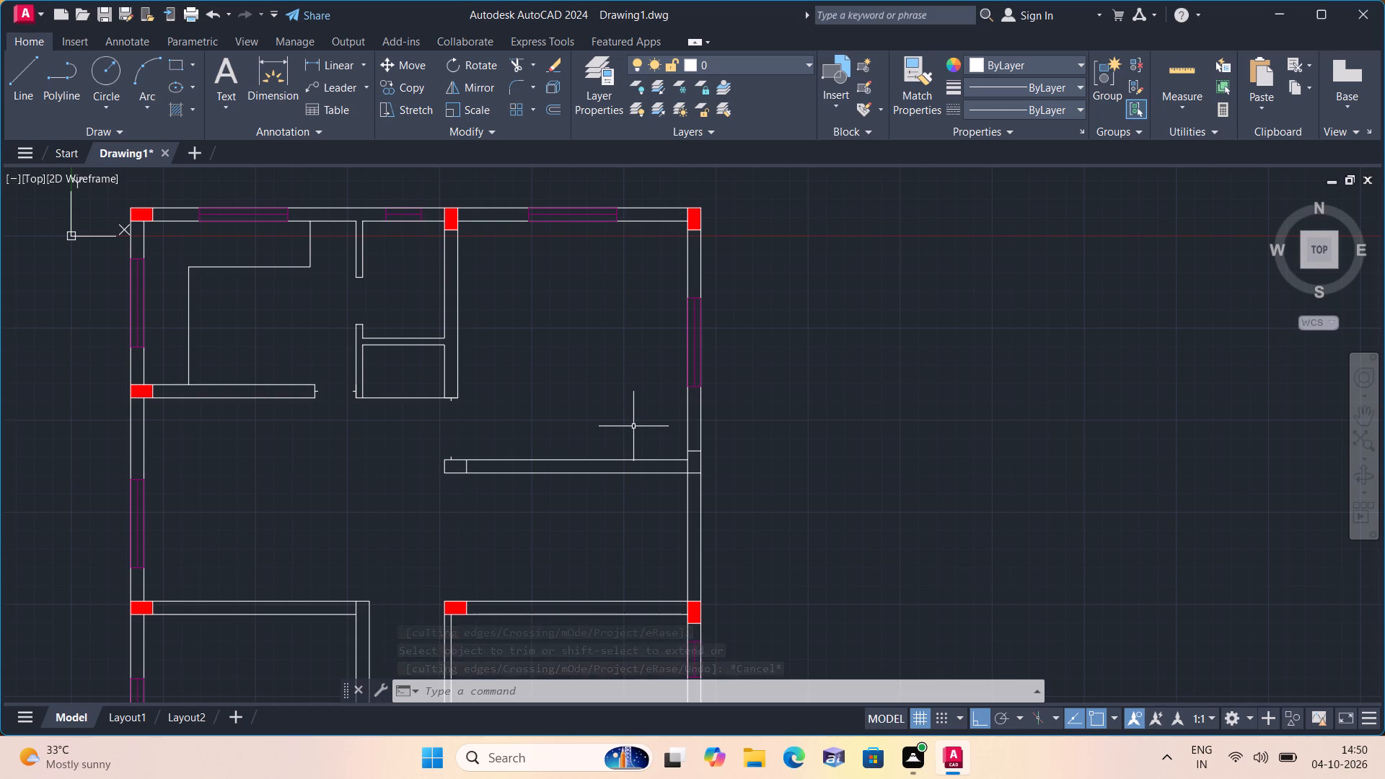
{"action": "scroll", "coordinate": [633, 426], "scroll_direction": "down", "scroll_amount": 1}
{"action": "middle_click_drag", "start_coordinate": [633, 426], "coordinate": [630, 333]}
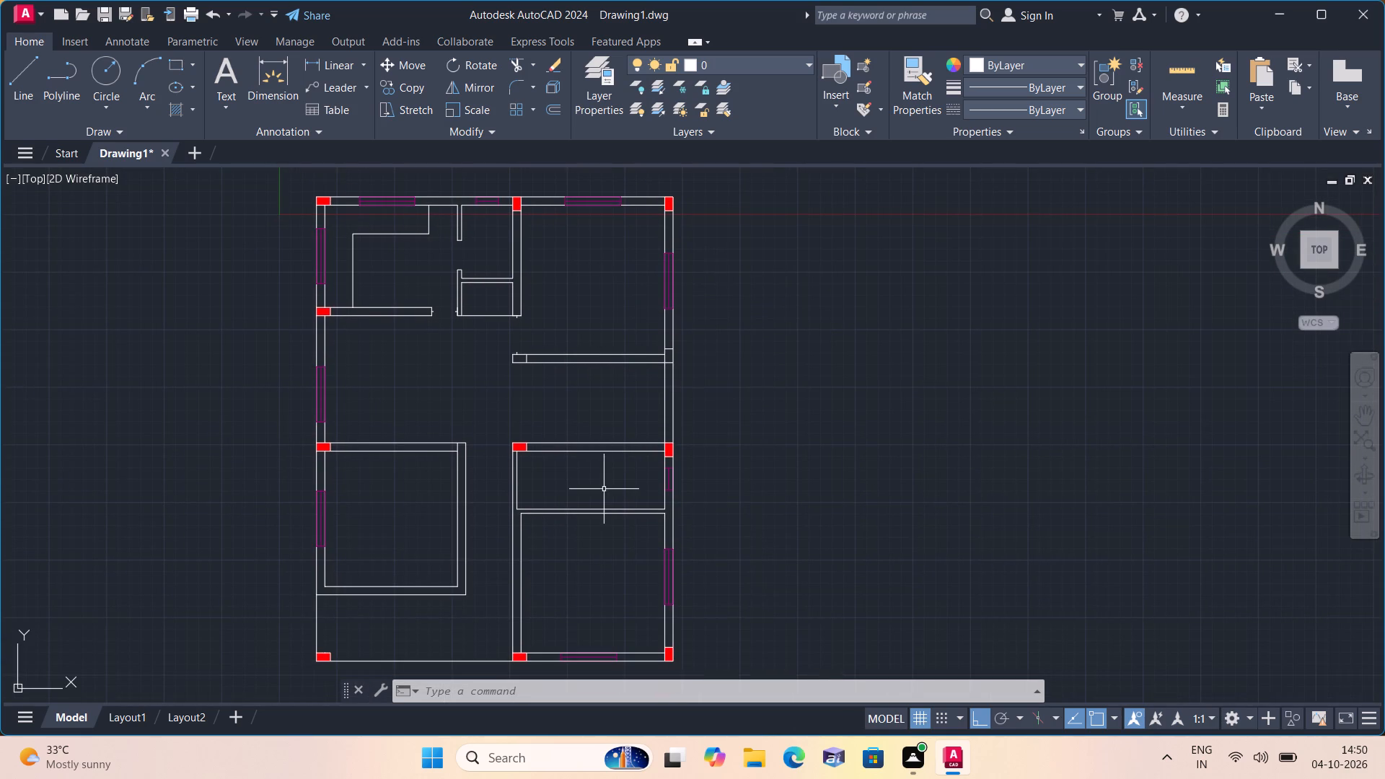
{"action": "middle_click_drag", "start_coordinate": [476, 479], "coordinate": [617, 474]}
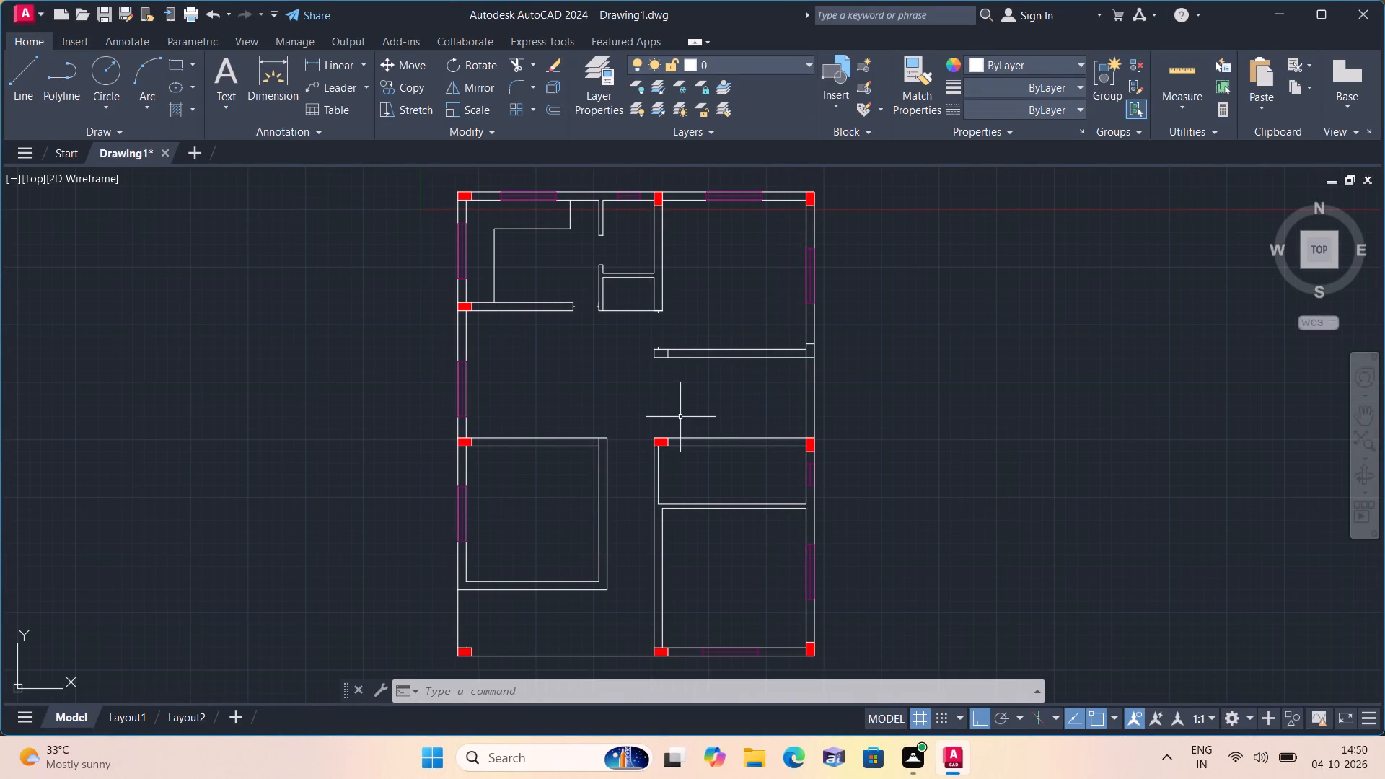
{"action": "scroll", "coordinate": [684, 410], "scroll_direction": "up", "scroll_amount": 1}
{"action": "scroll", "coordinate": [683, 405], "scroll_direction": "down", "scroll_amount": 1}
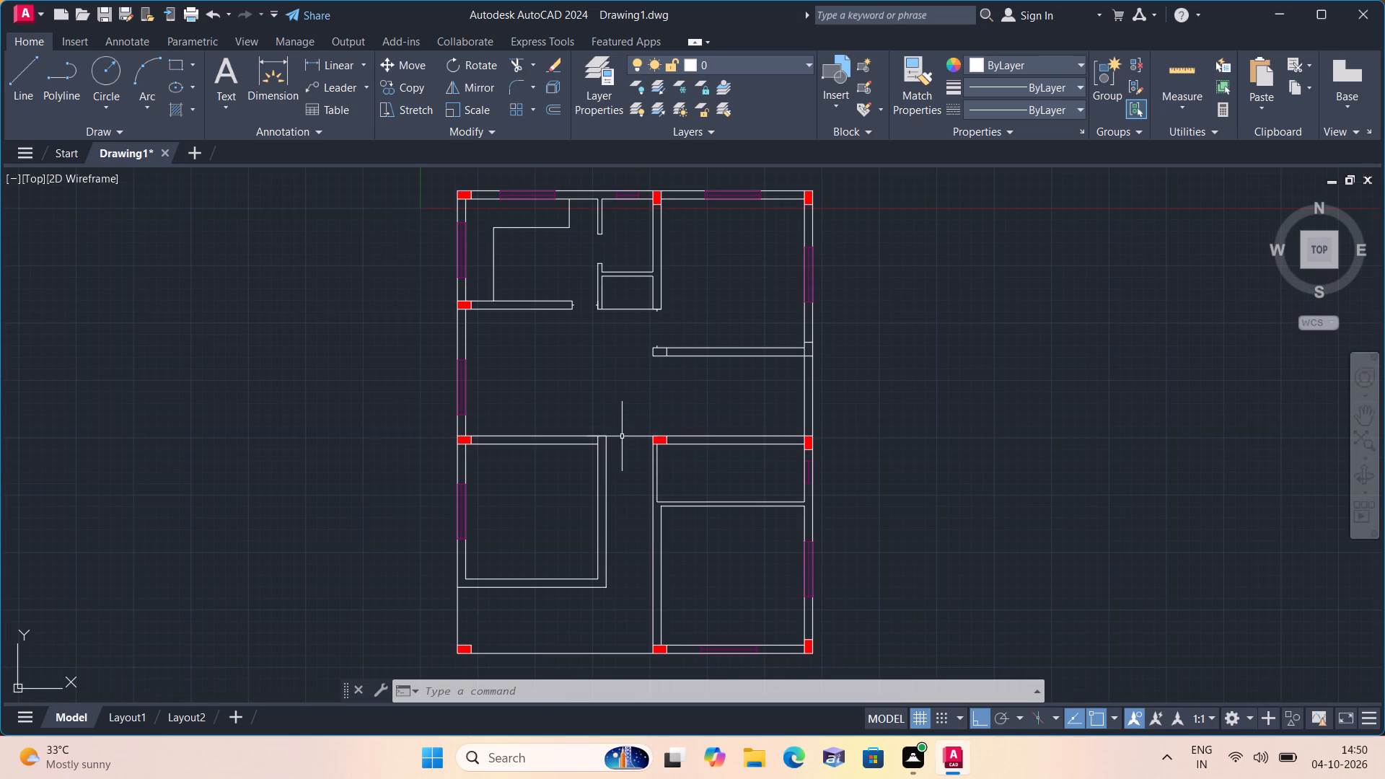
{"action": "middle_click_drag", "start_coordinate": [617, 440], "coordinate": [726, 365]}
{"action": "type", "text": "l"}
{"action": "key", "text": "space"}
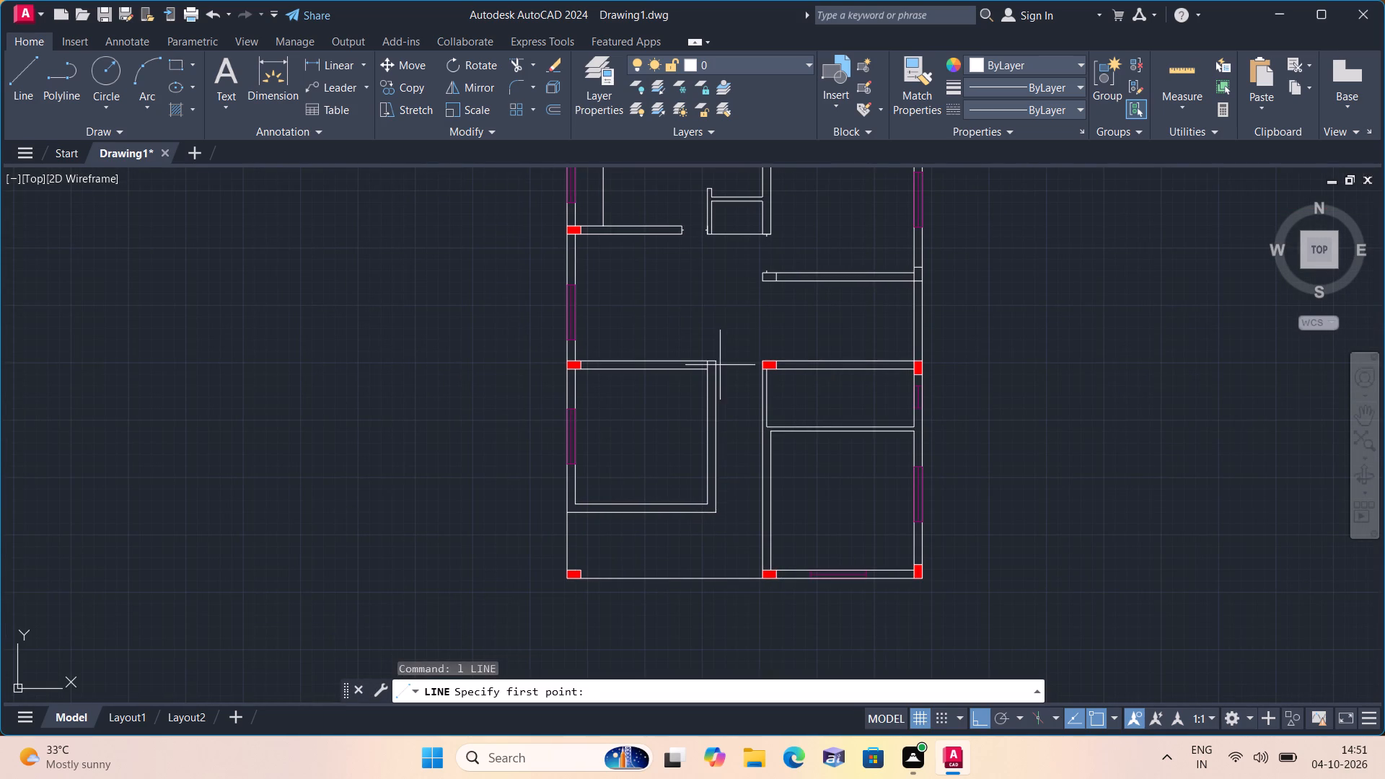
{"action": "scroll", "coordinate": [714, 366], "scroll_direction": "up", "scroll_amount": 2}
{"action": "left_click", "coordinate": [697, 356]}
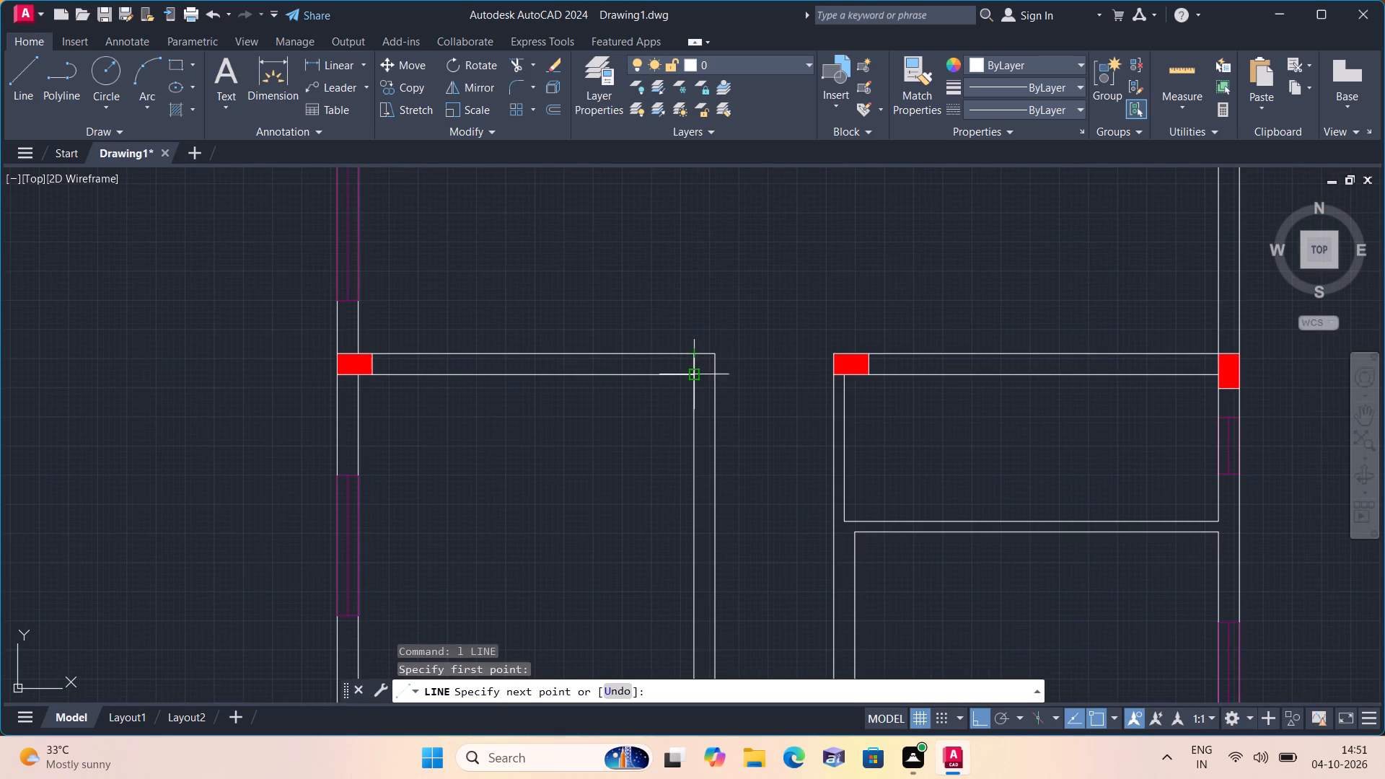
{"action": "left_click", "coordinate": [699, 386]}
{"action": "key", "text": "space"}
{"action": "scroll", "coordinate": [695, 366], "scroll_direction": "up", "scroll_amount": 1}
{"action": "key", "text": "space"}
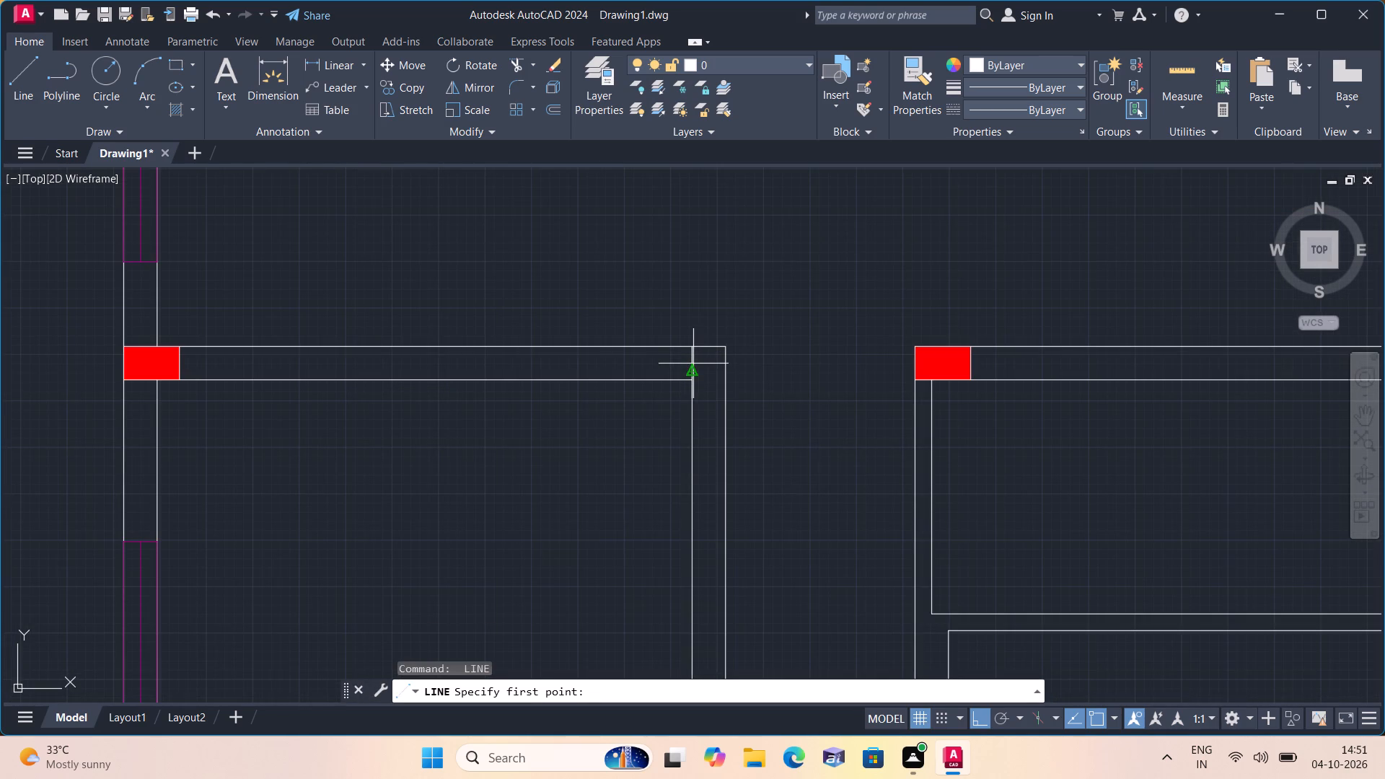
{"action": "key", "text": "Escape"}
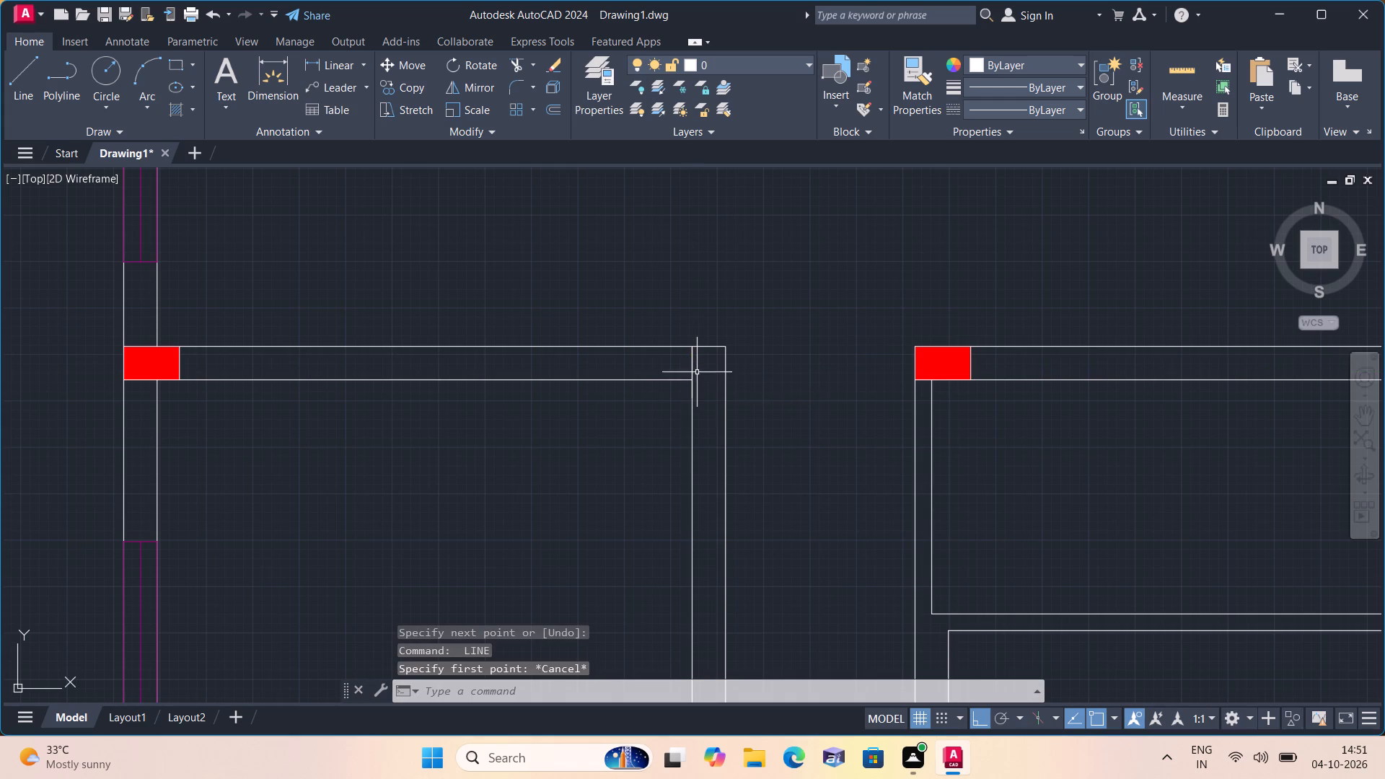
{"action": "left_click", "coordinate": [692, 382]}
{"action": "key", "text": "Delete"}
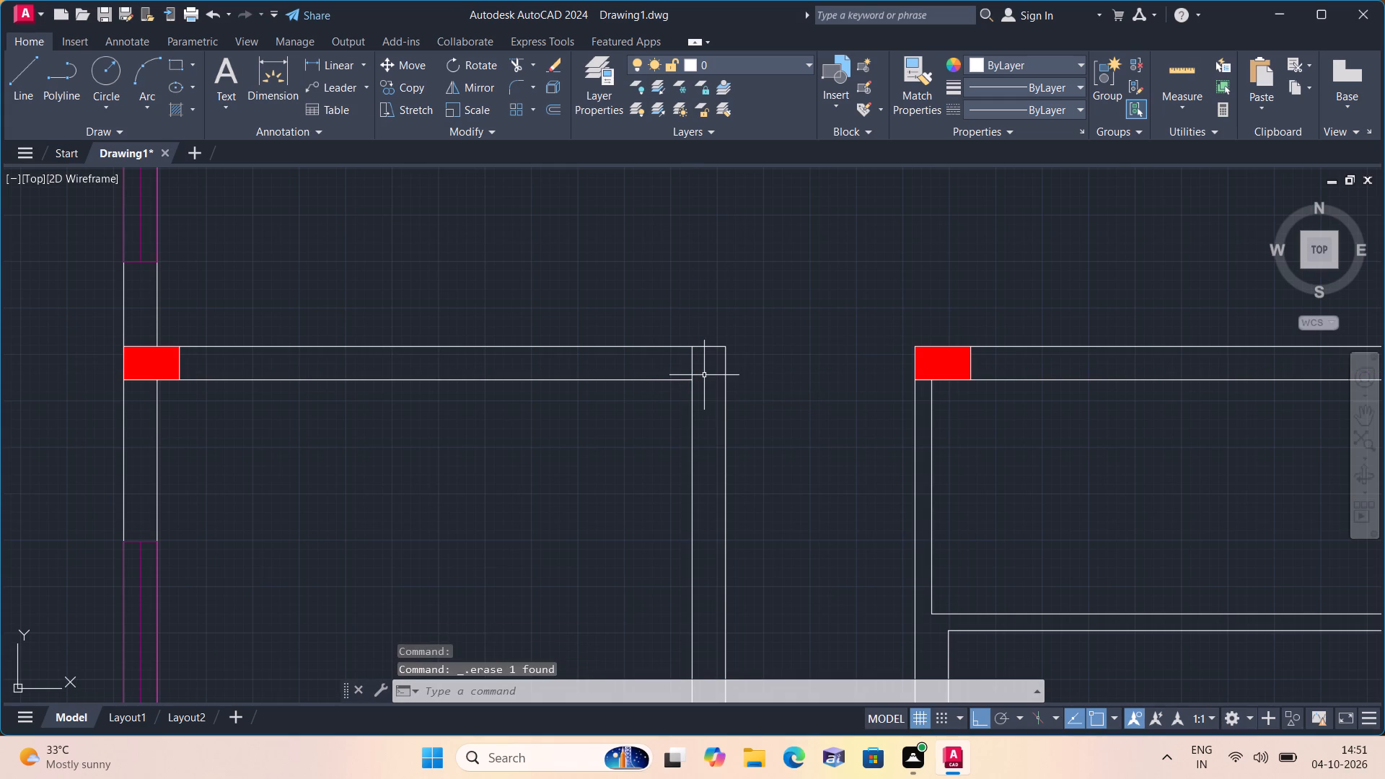
Draw a vertical construction line across the lower-left room's top wall, aligned with the right wall's inner face.
{"action": "type", "text": "l"}
{"action": "key", "text": "space"}
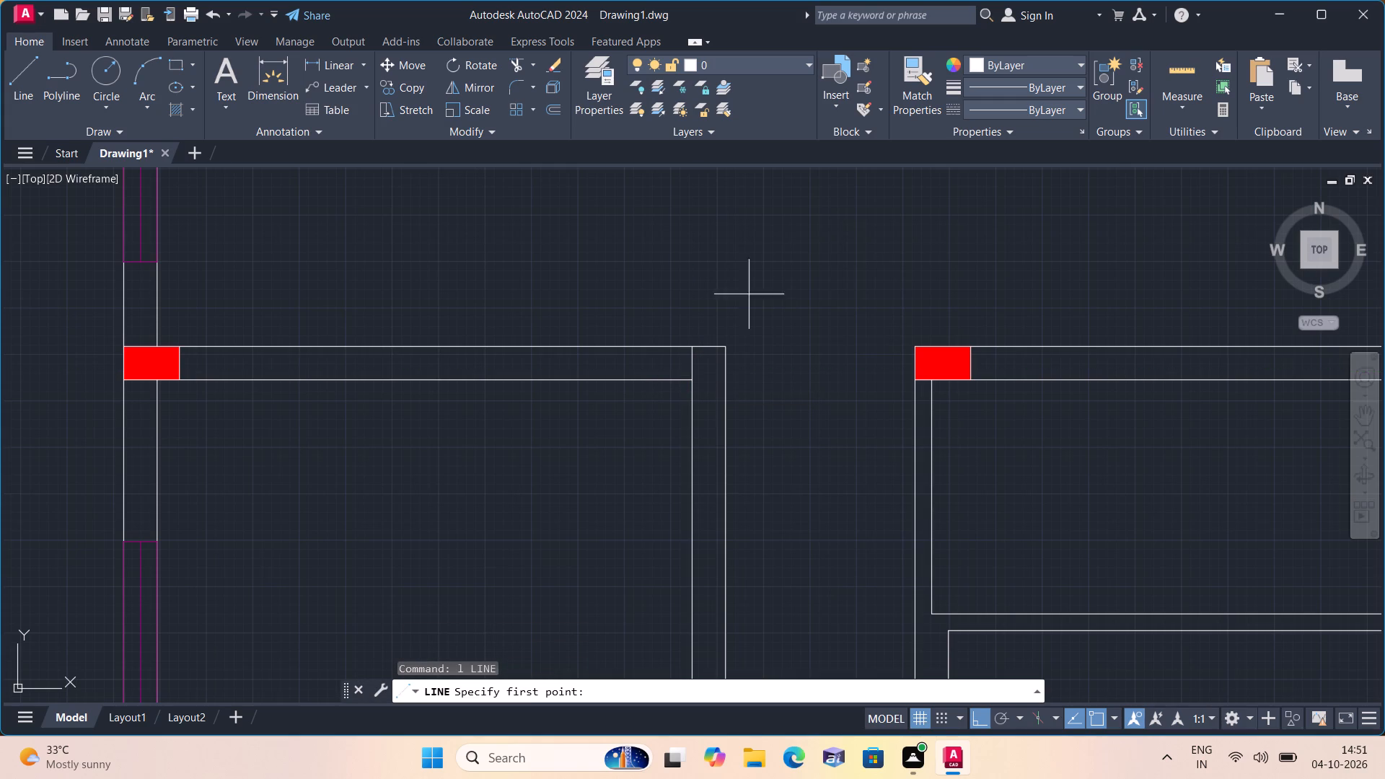
{"action": "left_click", "coordinate": [693, 343]}
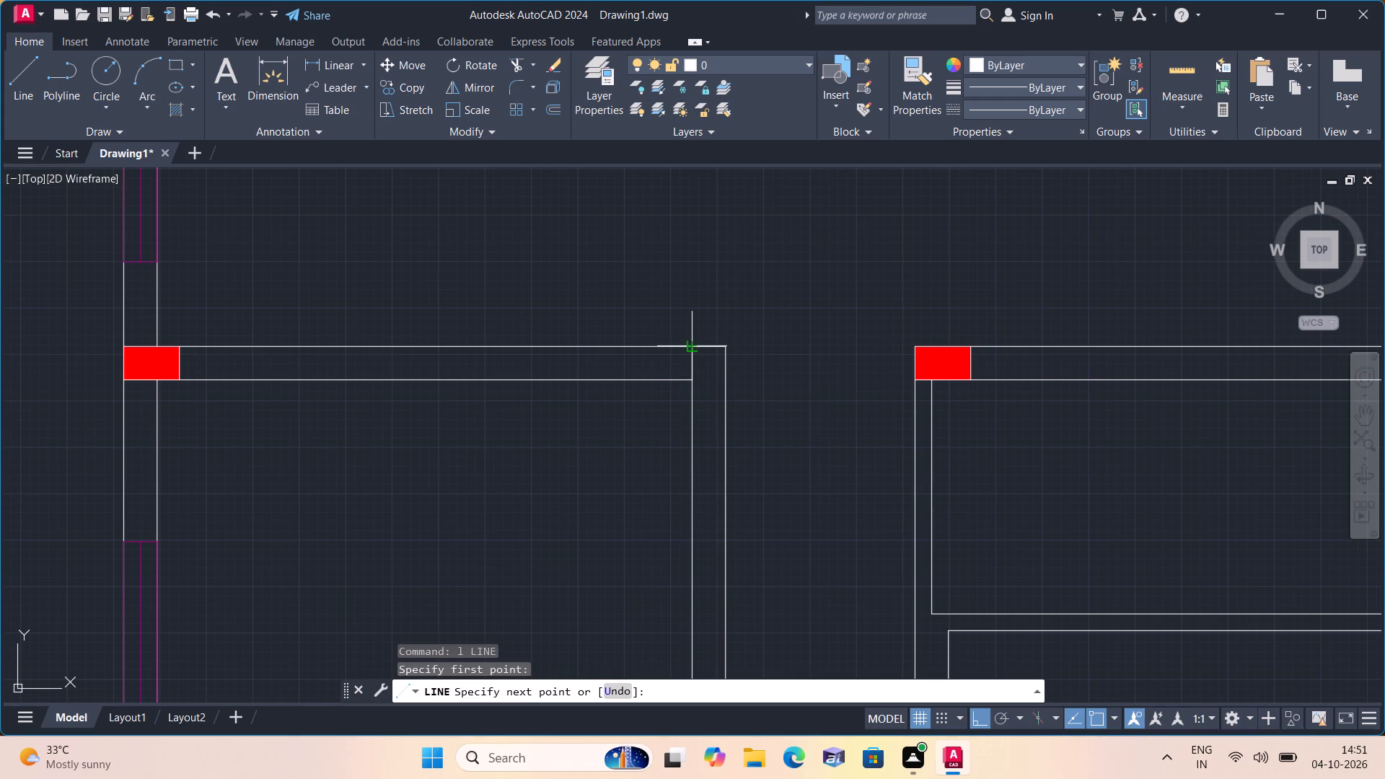
{"action": "left_click", "coordinate": [694, 376]}
{"action": "key", "text": "space"}
From the construction line's midpoint, draw 2", 2' and 2" segments leftward inside the wall, ending with a line up to its upper face.
{"action": "key", "text": "space"}
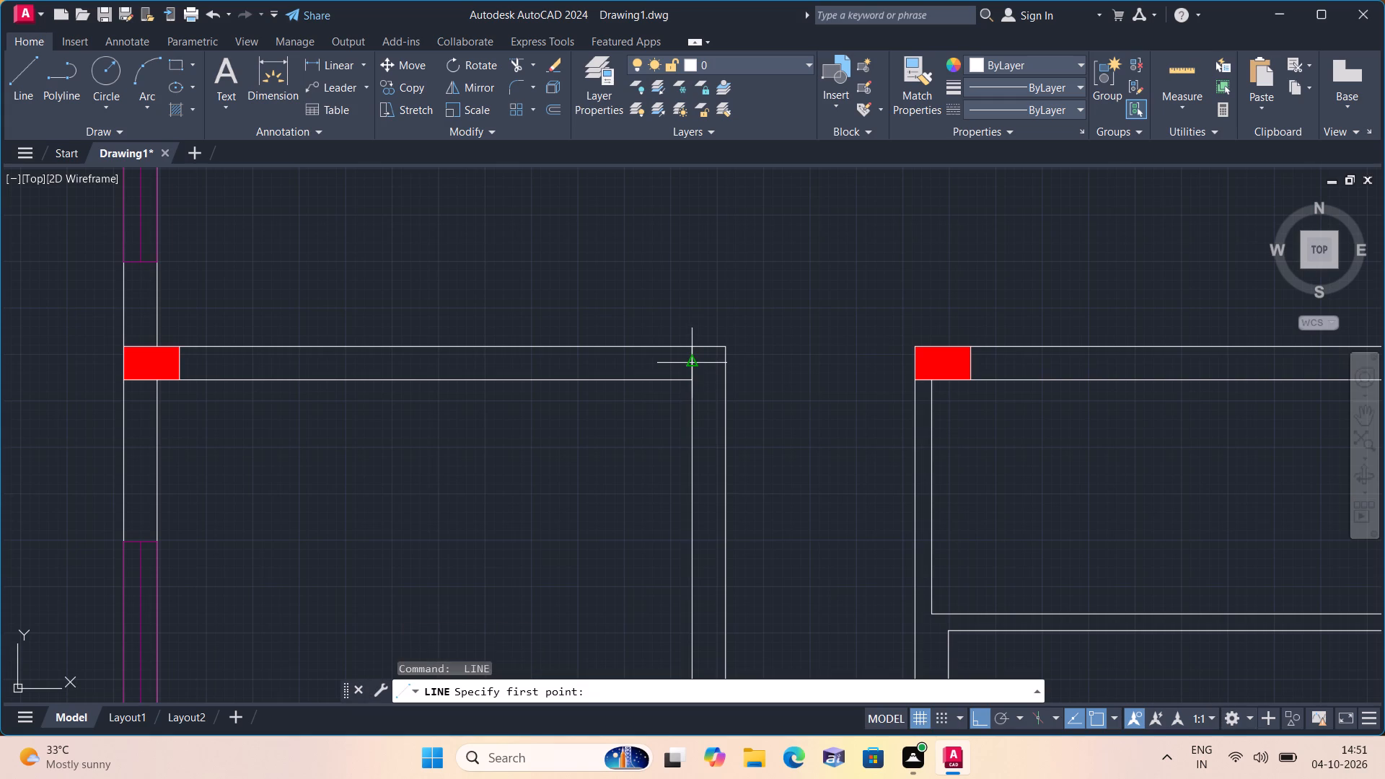
{"action": "left_click", "coordinate": [693, 364]}
{"action": "type", "text": "2\""}
{"action": "key", "text": "space"}
{"action": "type", "text": "2'"}
{"action": "key", "text": "space"}
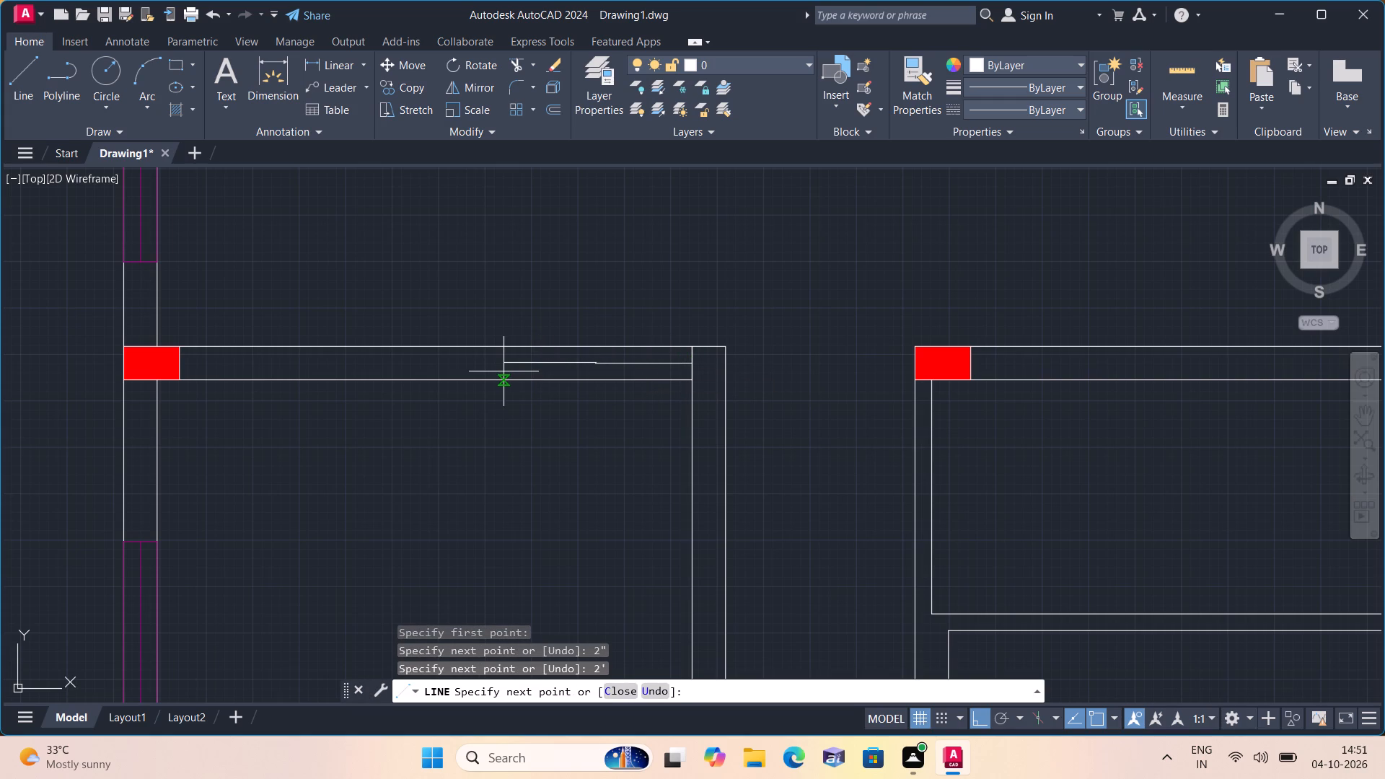
{"action": "type", "text": "2\""}
{"action": "key", "text": "space"}
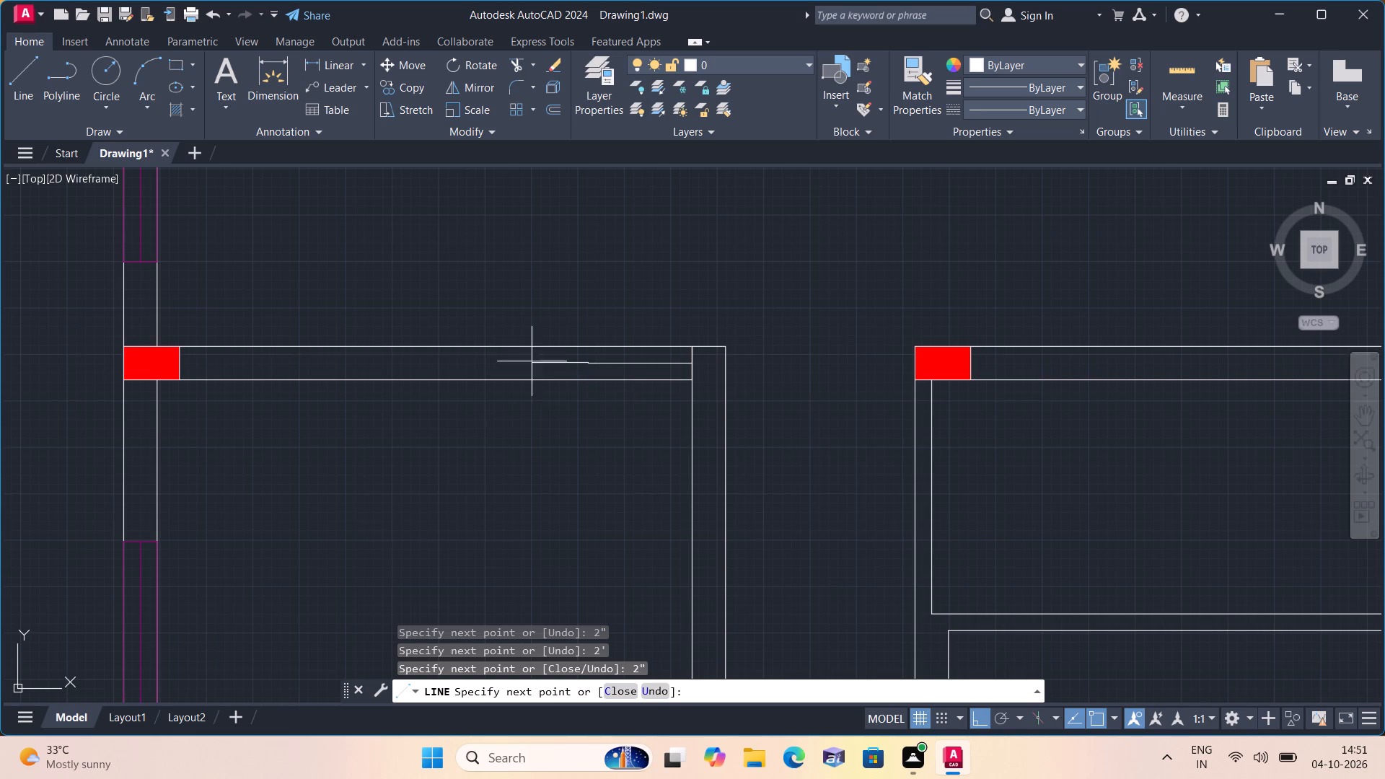
{"action": "left_click", "coordinate": [591, 347]}
{"action": "key", "text": "space"}
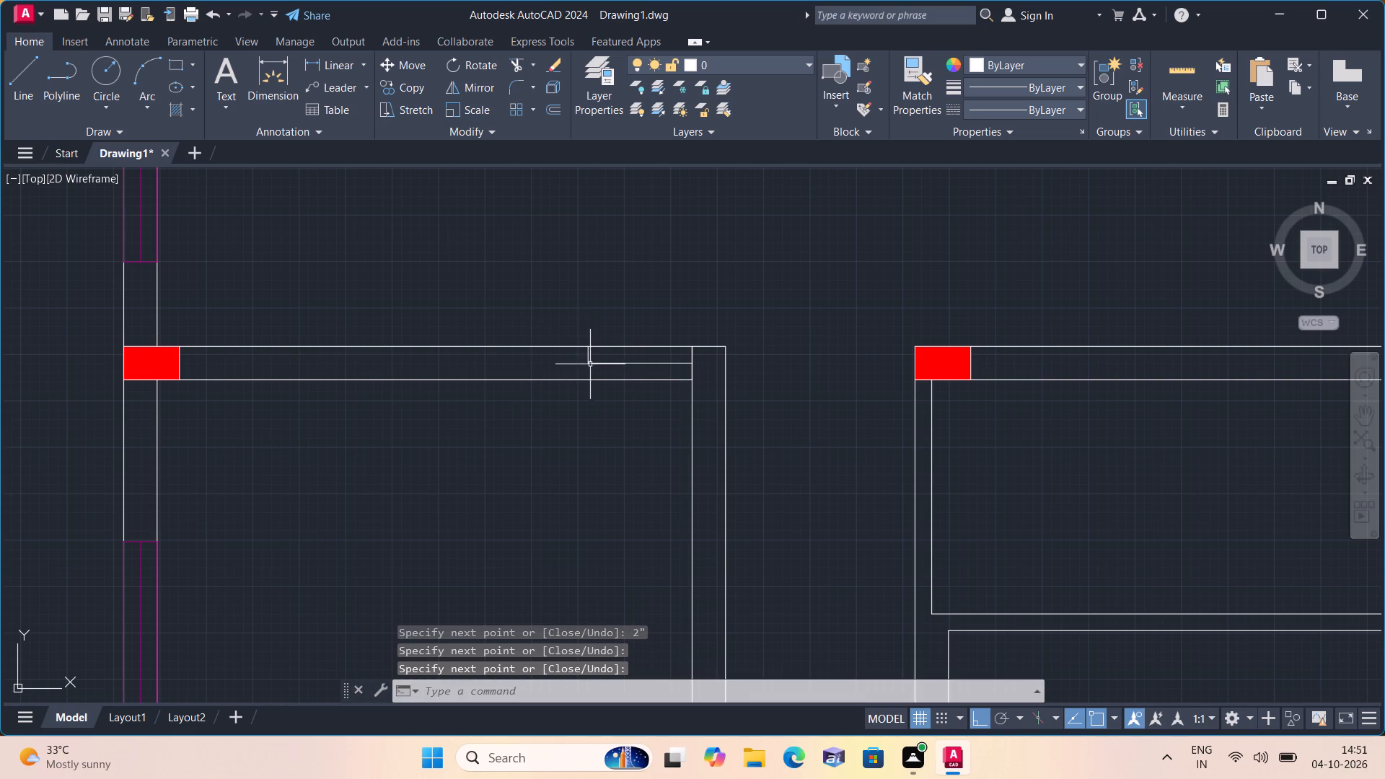
Draw a vertical line from the left end of the centre segments down to the wall's lower face.
{"action": "scroll", "coordinate": [589, 369], "scroll_direction": "up", "scroll_amount": 1}
{"action": "key", "text": "space"}
{"action": "left_click", "coordinate": [584, 358]}
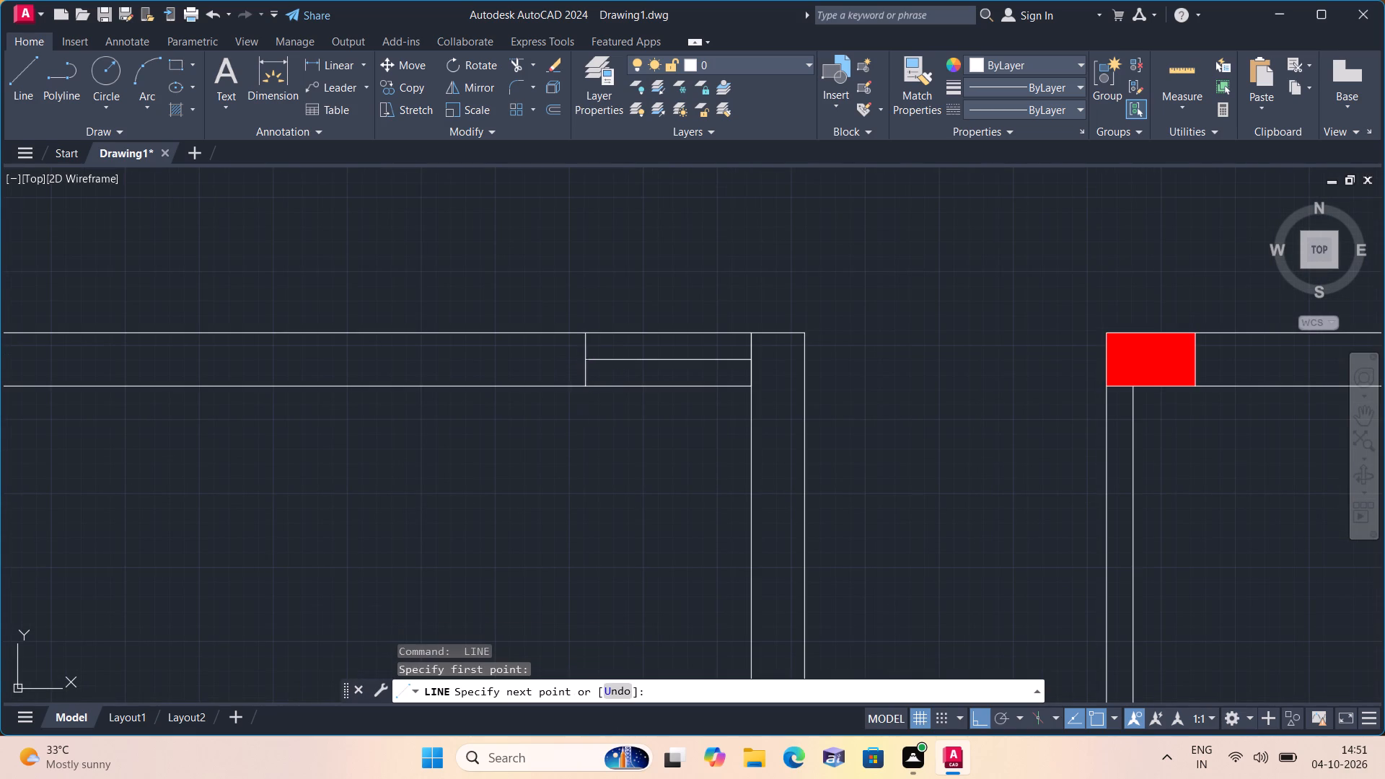
{"action": "left_click", "coordinate": [586, 389]}
{"action": "key", "text": "space"}
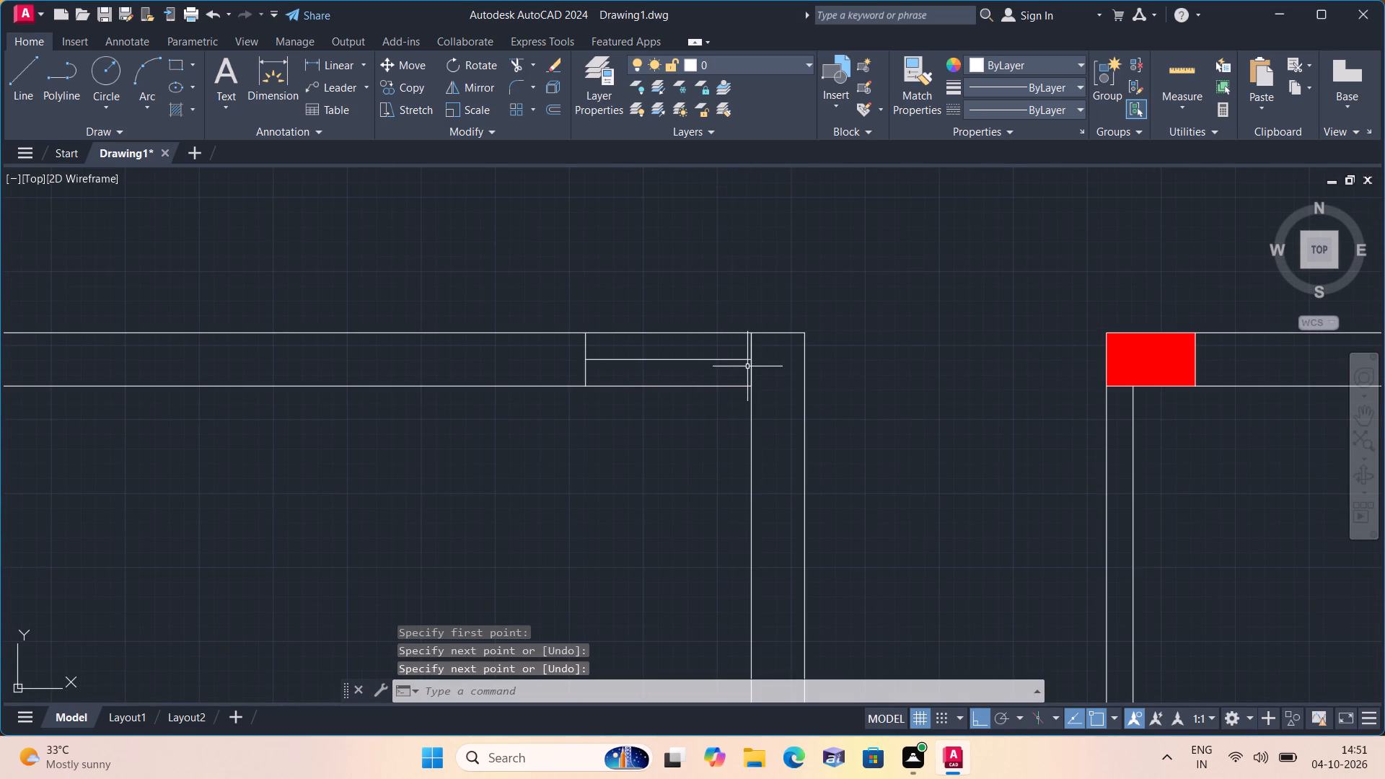
Delete the short vertical construction line across the top wall at the right wall's inner face.
{"action": "left_click", "coordinate": [751, 368]}
{"action": "key", "text": "Delete"}
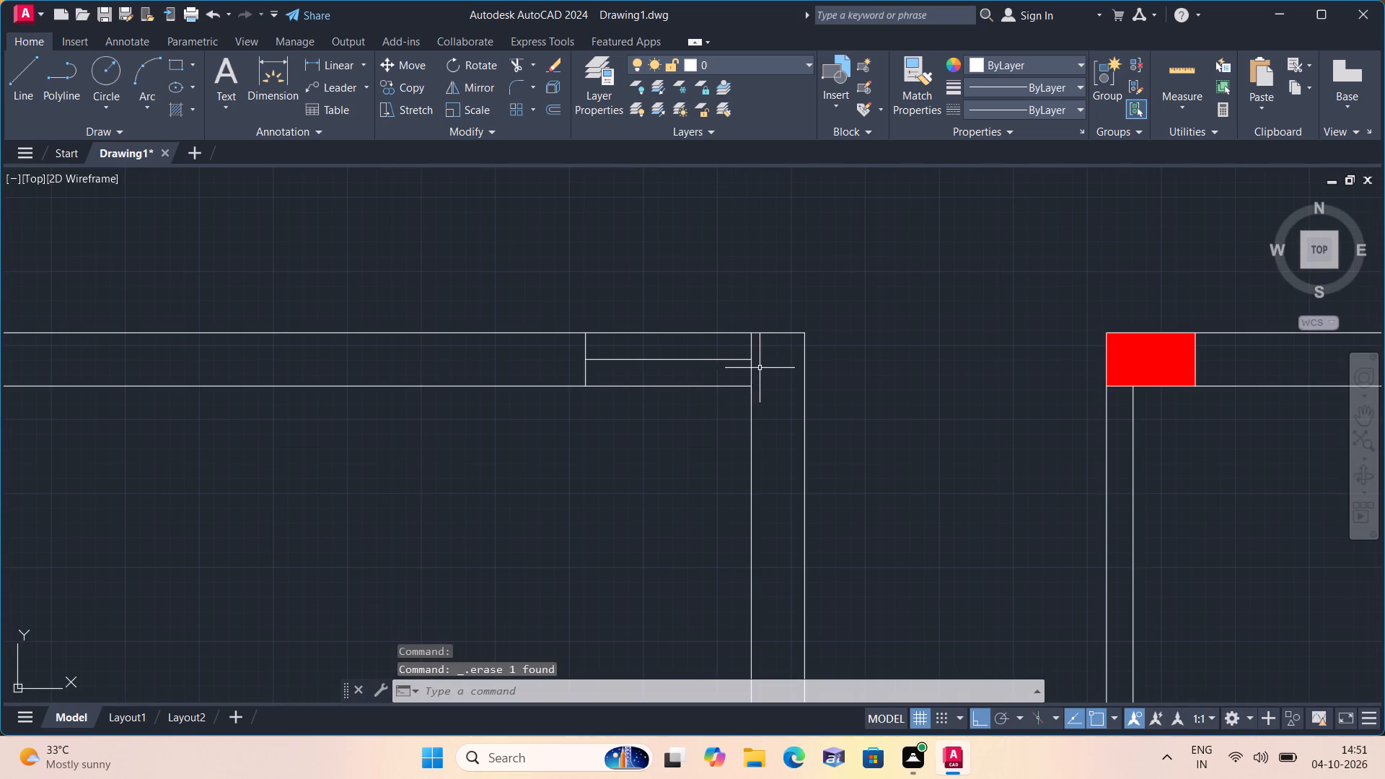
Trim the wall faces and centre line across the 2' door opening in the lower-left room's top wall, leaving the 2" stubs.
{"action": "type", "text": "trim"}
{"action": "key", "text": "space"}
{"action": "left_click", "coordinate": [687, 292]}
{"action": "left_click", "coordinate": [690, 424]}
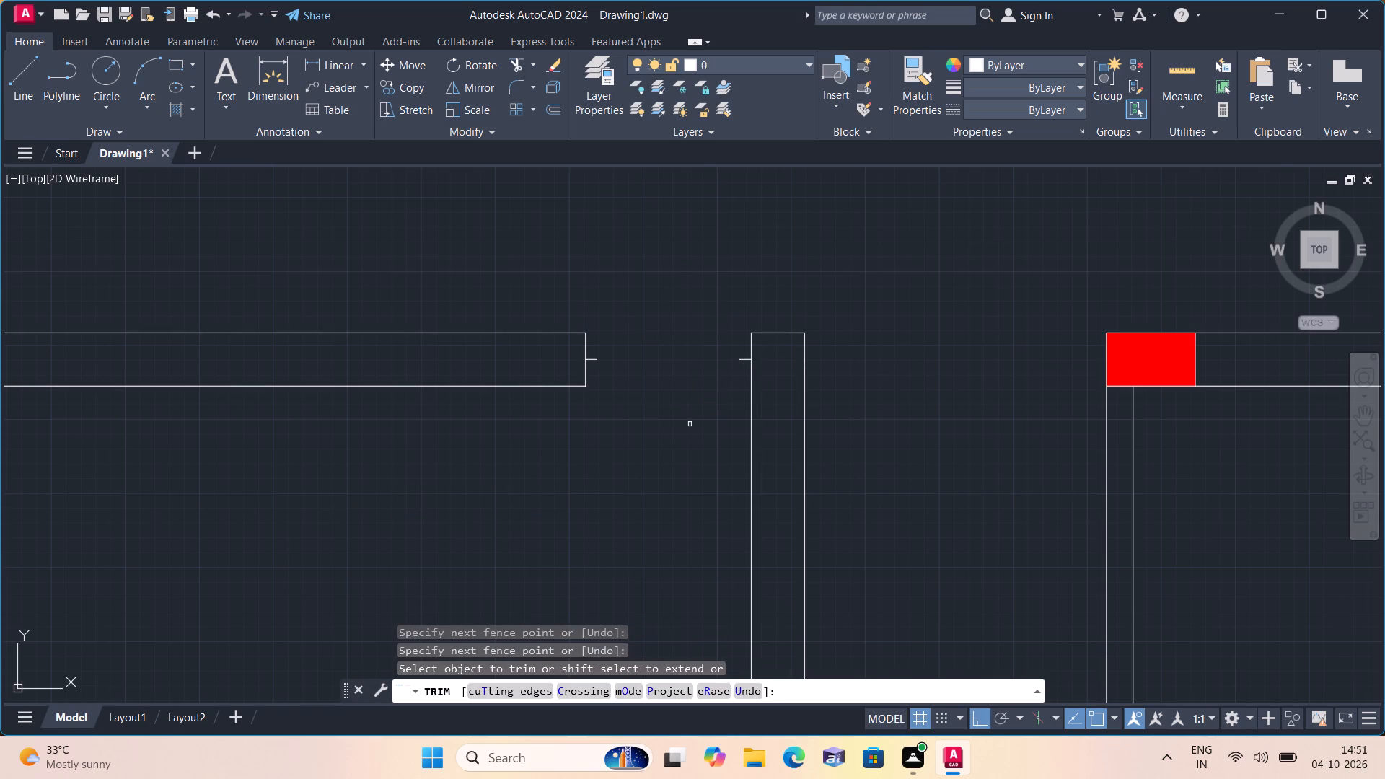
{"action": "key", "text": "Escape"}
Draw a horizontal line from the lower-left room's outer bottom-right corner across the passage to the opposite wall's near face.
{"action": "scroll", "coordinate": [690, 424], "scroll_direction": "down", "scroll_amount": 2}
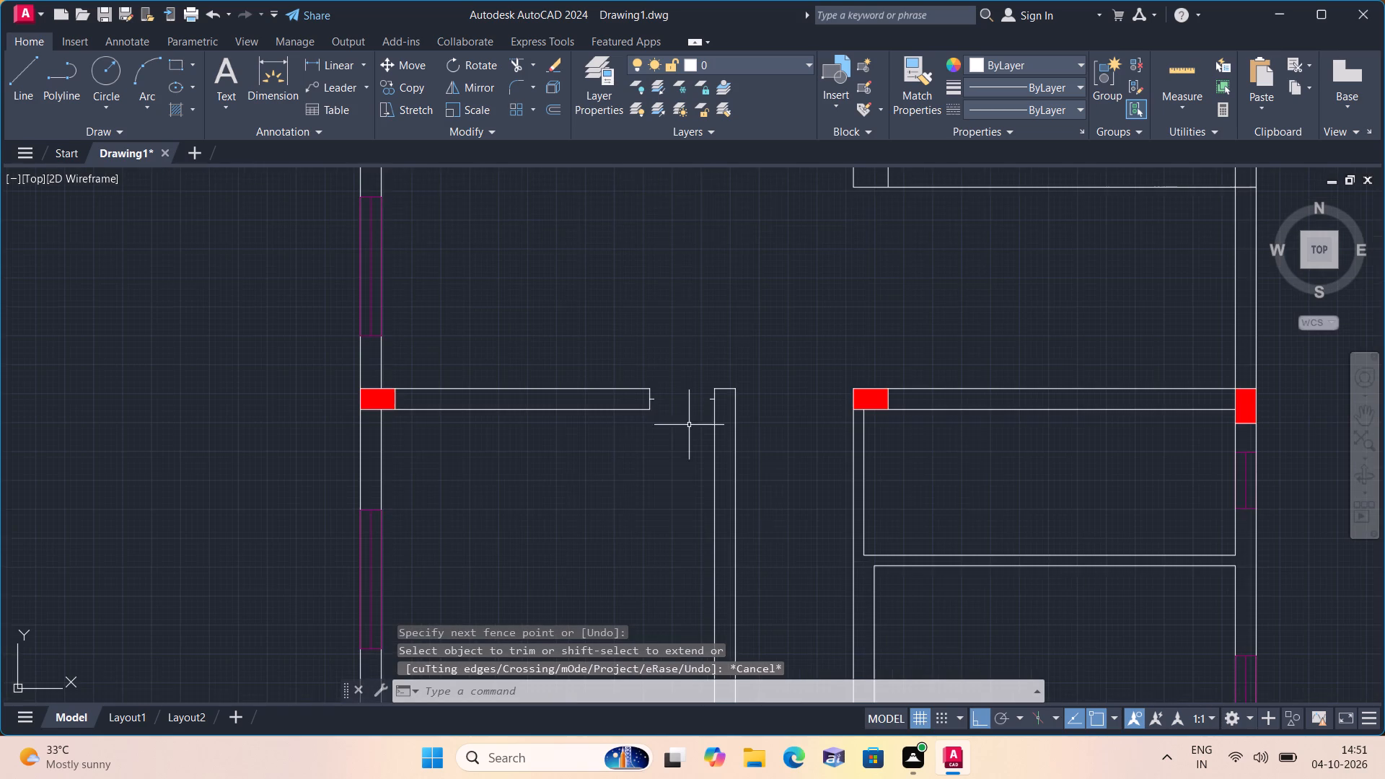
{"action": "middle_click_drag", "start_coordinate": [684, 441], "coordinate": [656, 356]}
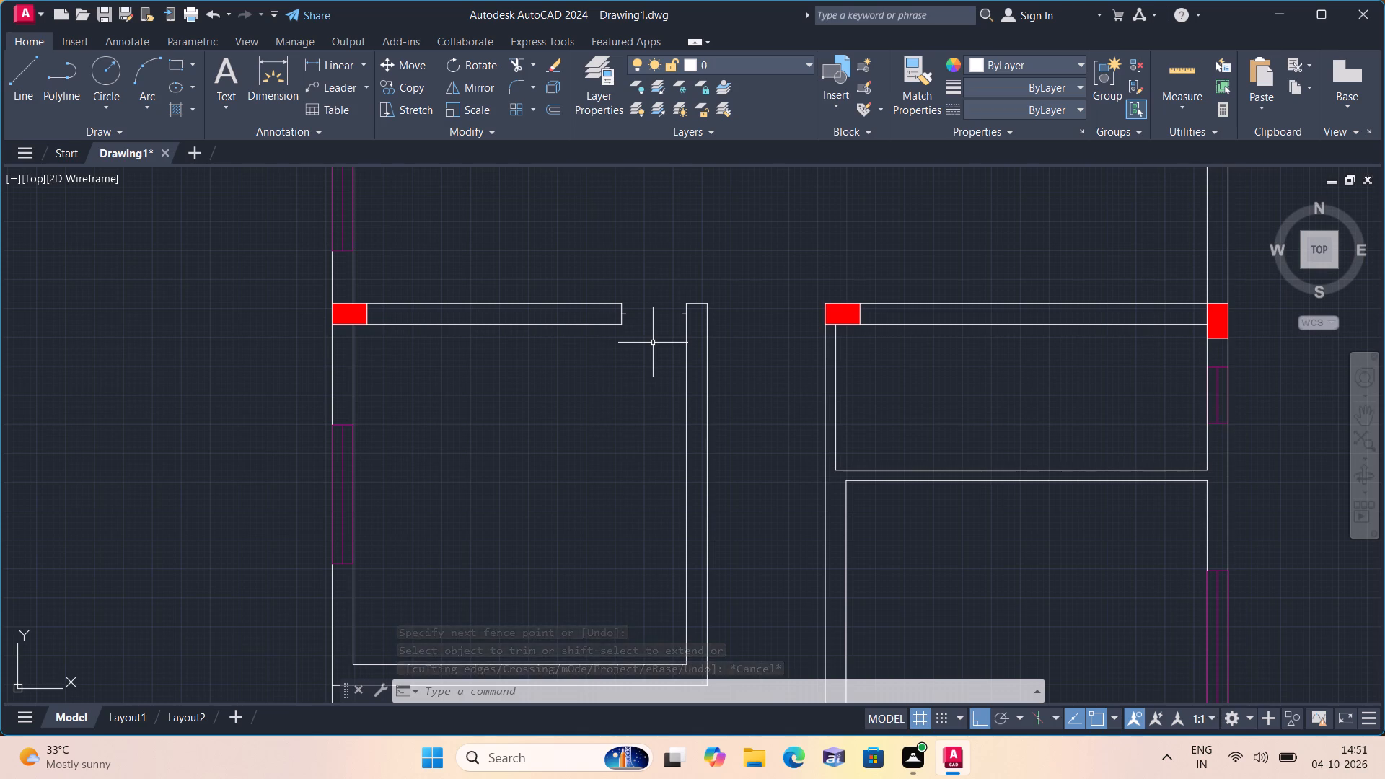
{"action": "scroll", "coordinate": [643, 360], "scroll_direction": "down", "scroll_amount": 1}
{"action": "middle_click_drag", "start_coordinate": [641, 360], "coordinate": [493, 314]}
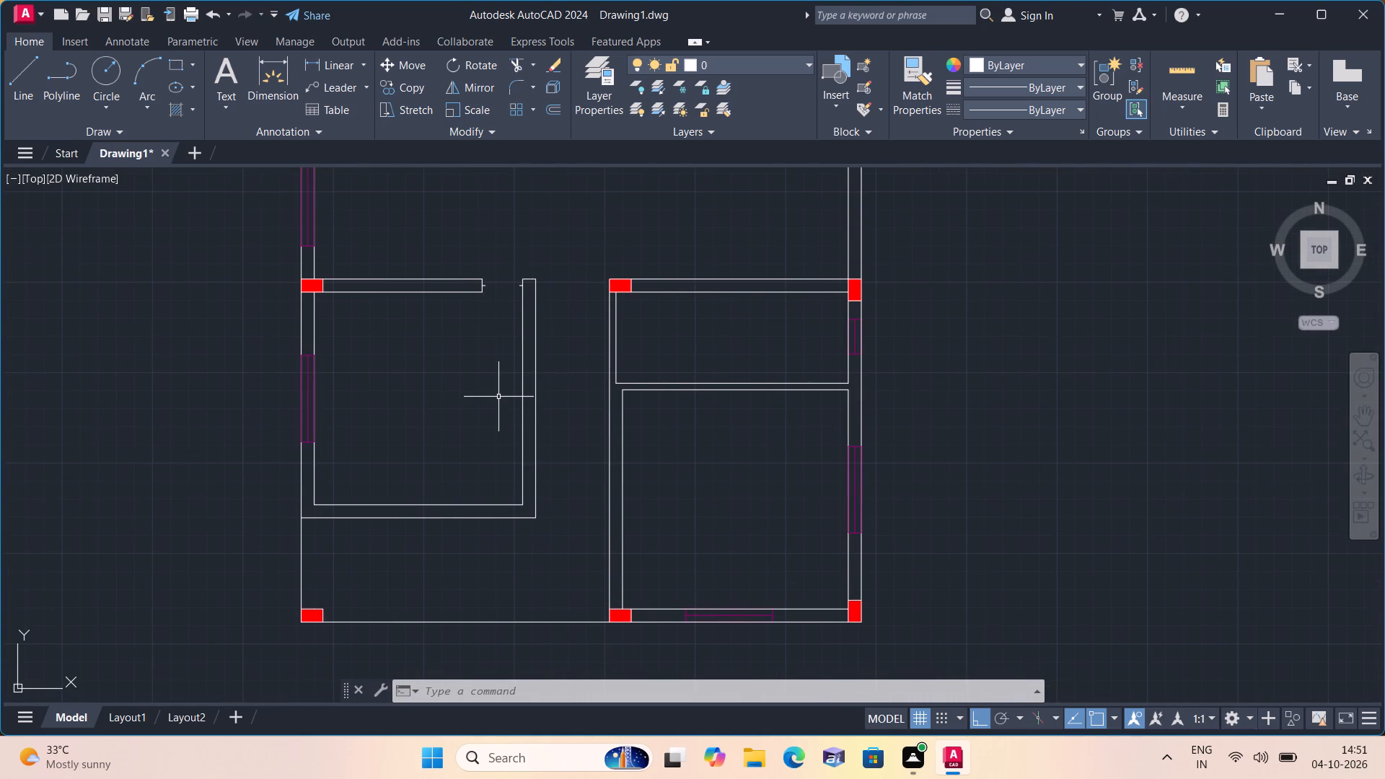
{"action": "key", "text": "l"}
{"action": "key", "text": "space"}
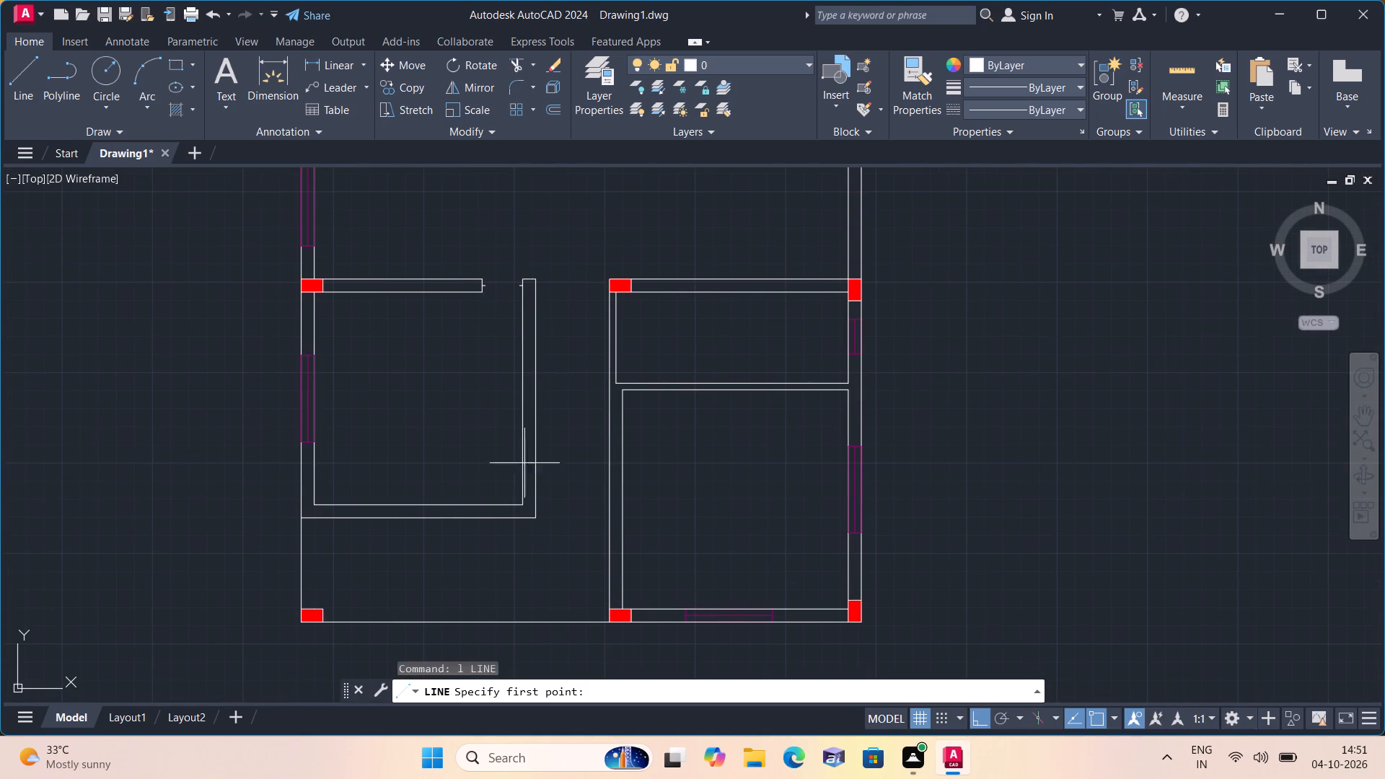
{"action": "scroll", "coordinate": [568, 533], "scroll_direction": "up", "scroll_amount": 2}
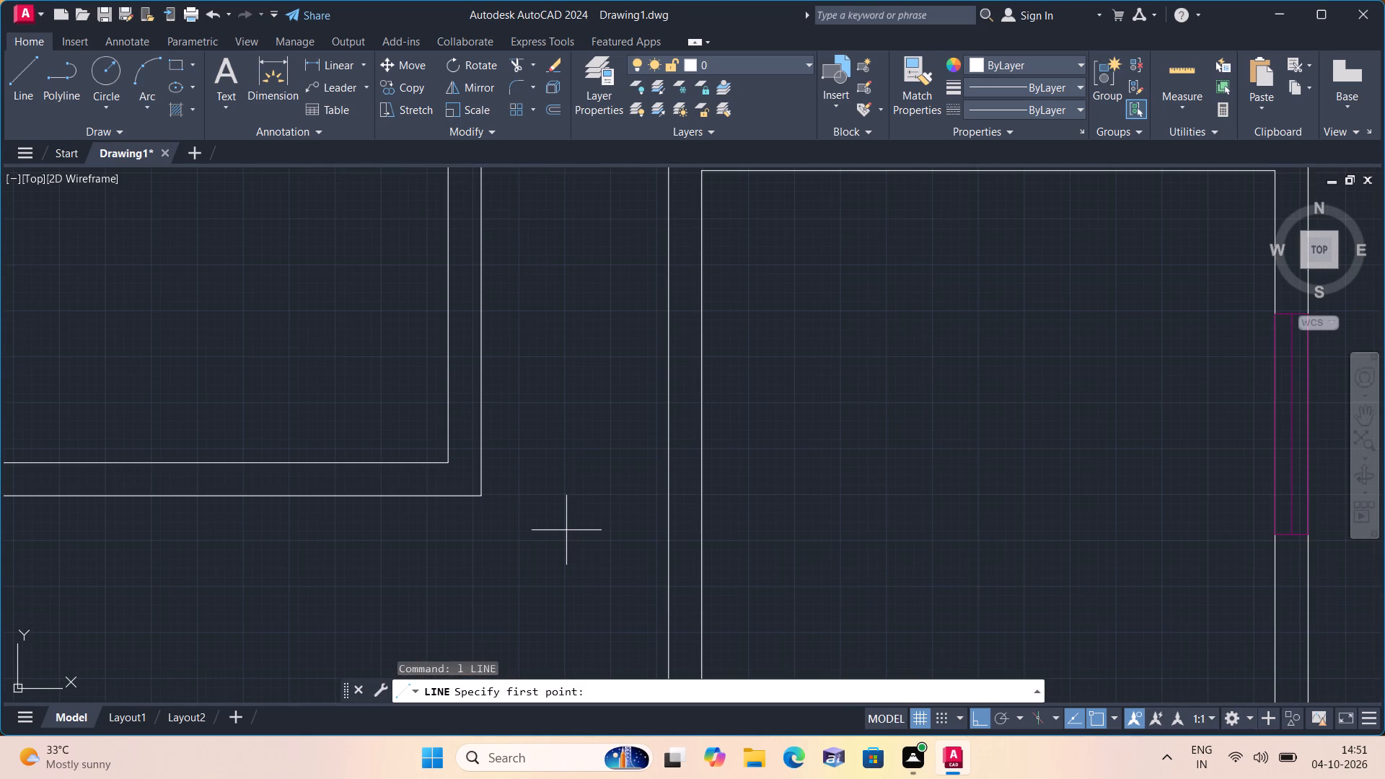
{"action": "left_click", "coordinate": [480, 499]}
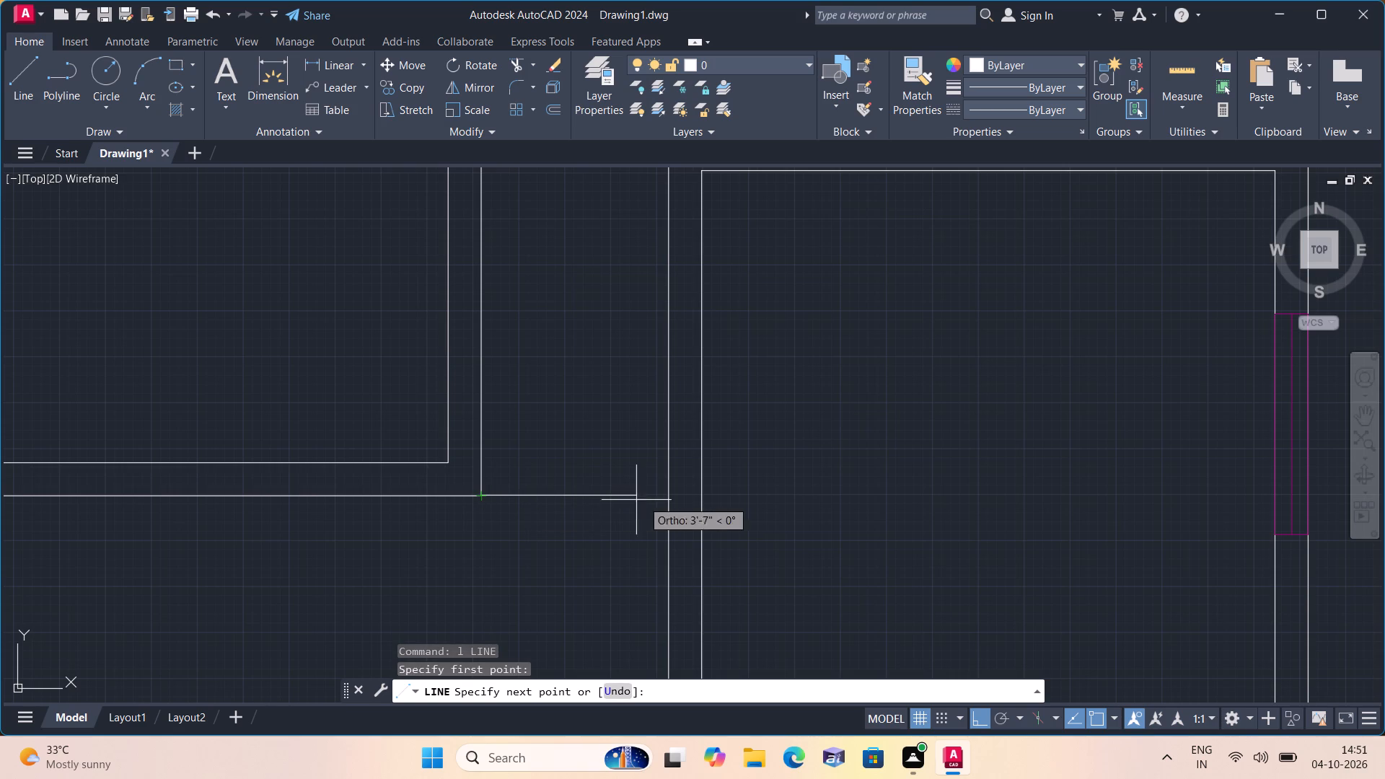
{"action": "left_click", "coordinate": [671, 498]}
{"action": "key", "text": "space"}
Draw 2" horizontal stubs inward from the right and left ends of the line across the passage.
{"action": "scroll", "coordinate": [671, 498], "scroll_direction": "up", "scroll_amount": 1}
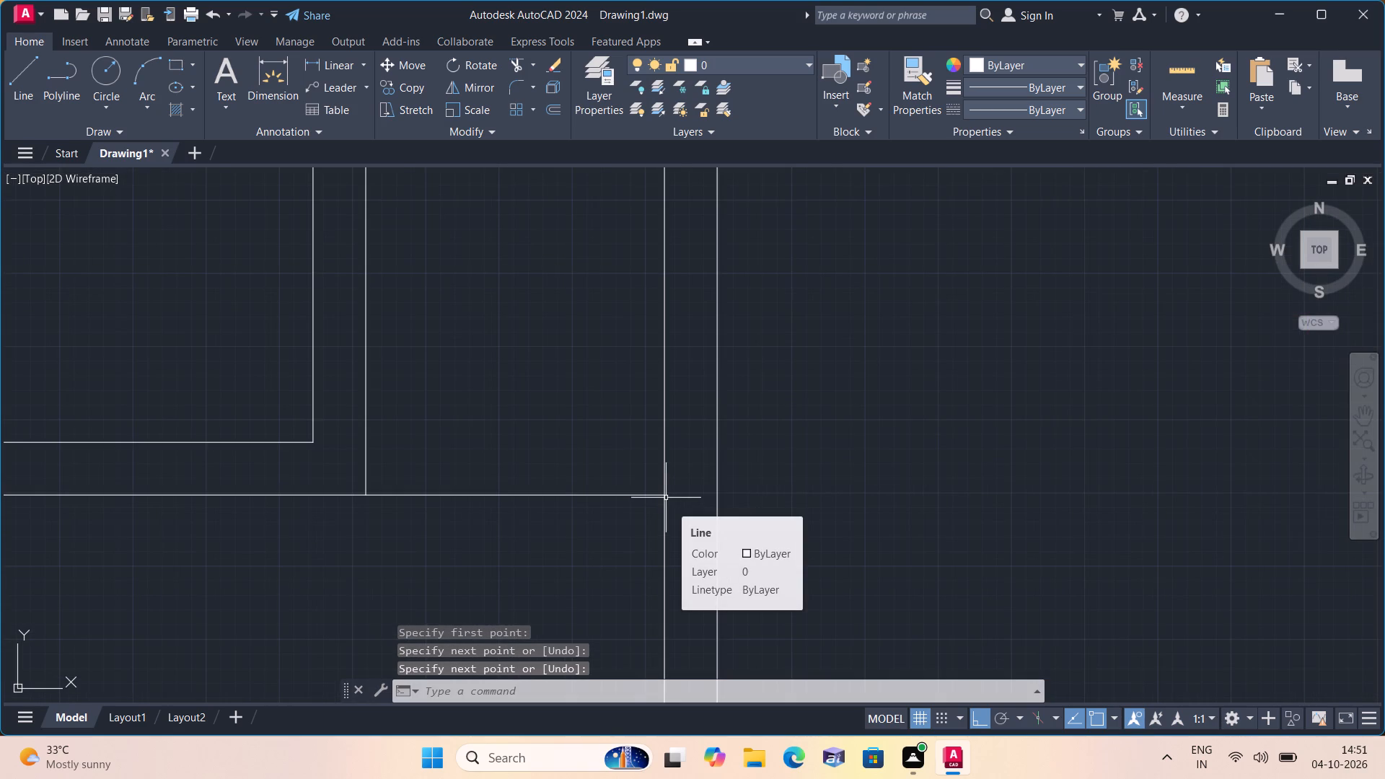
{"action": "key", "text": "space"}
{"action": "left_click", "coordinate": [666, 497]}
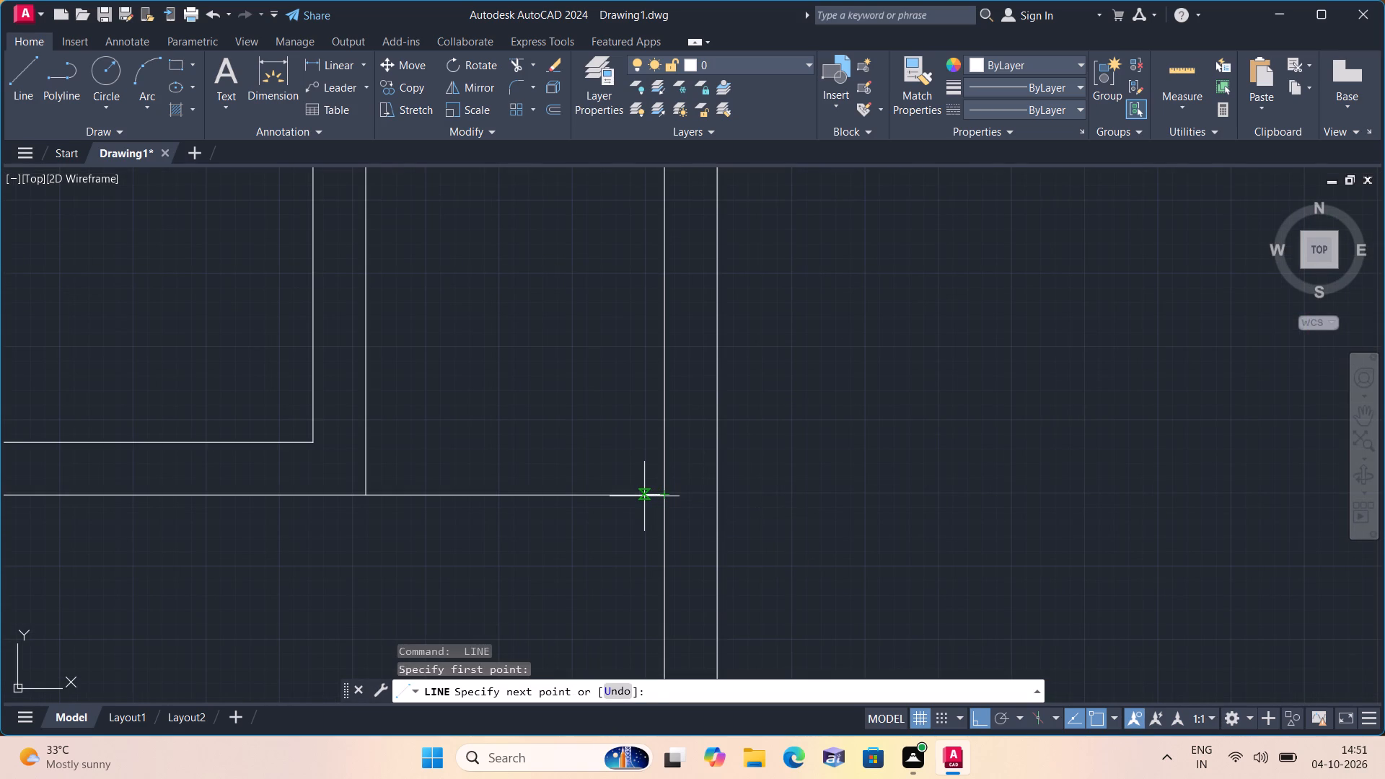
{"action": "type", "text": "2\""}
{"action": "key", "text": "space"}
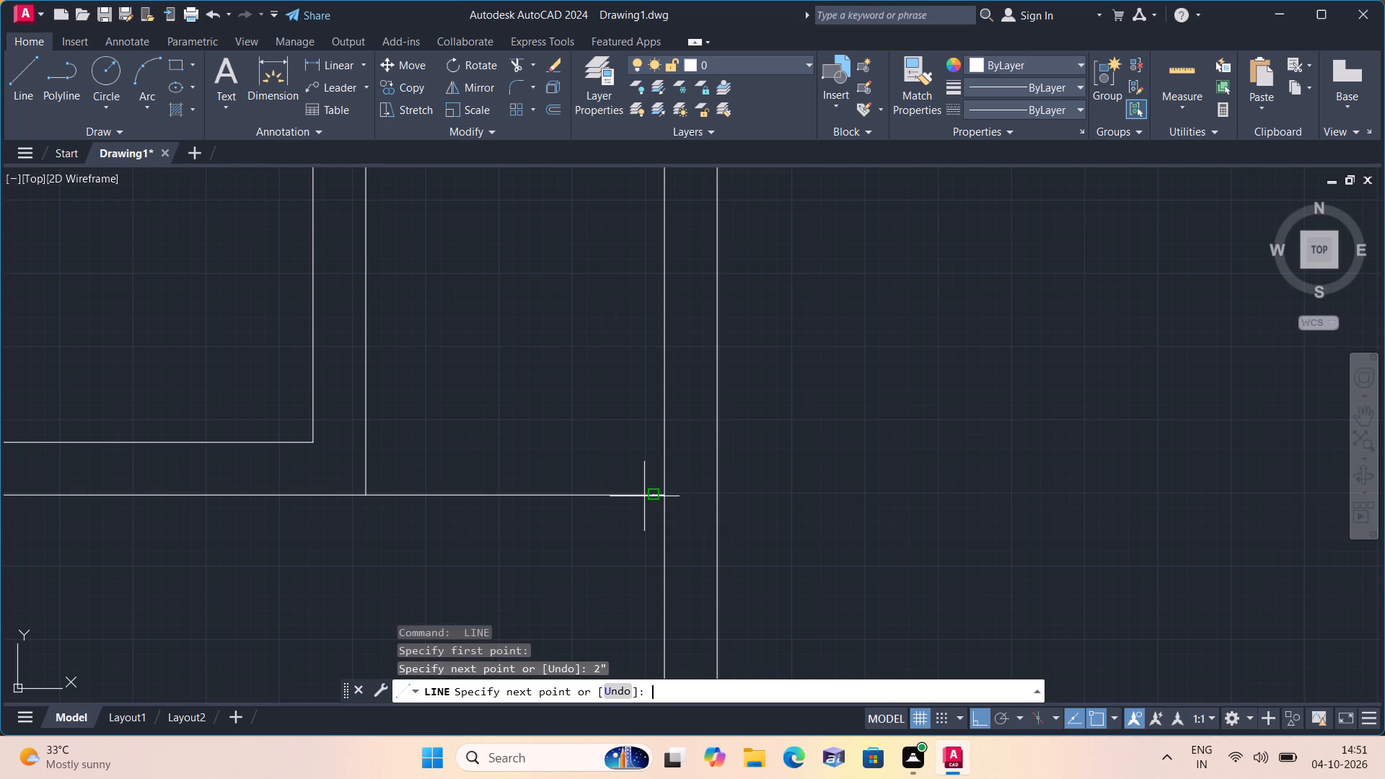
{"action": "key", "text": "Escape"}
{"action": "key", "text": "space"}
{"action": "scroll", "coordinate": [352, 486], "scroll_direction": "up", "scroll_amount": 1}
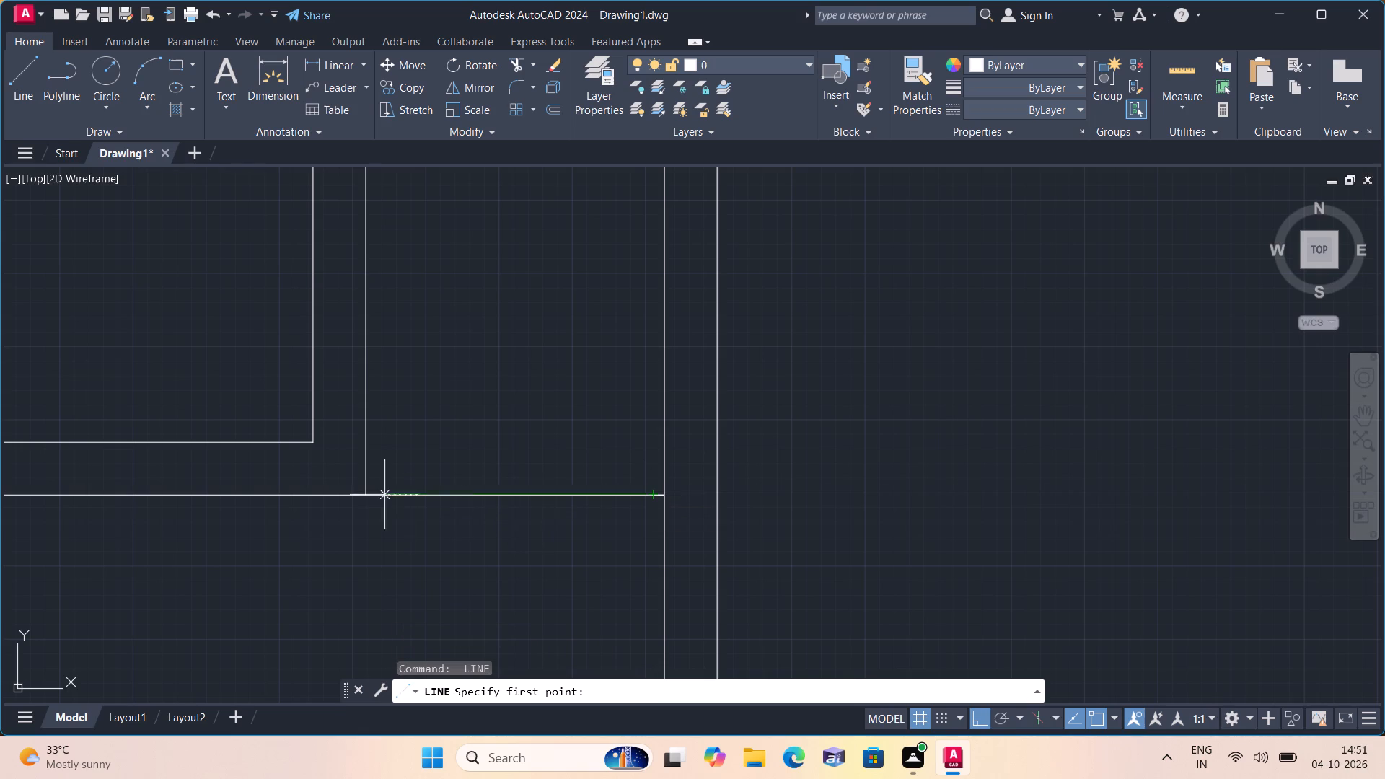
{"action": "left_click", "coordinate": [371, 499]}
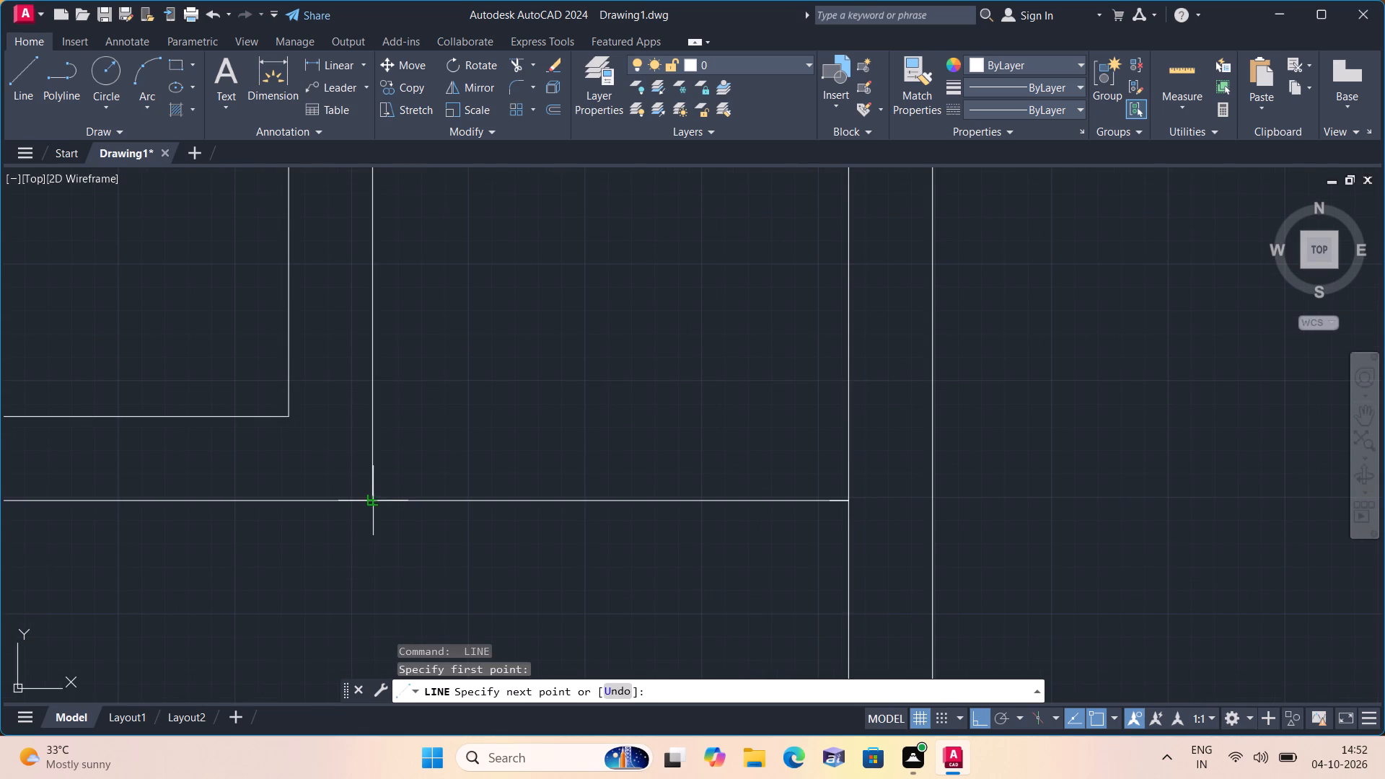
{"action": "type", "text": "2\""}
{"action": "key", "text": "space"}
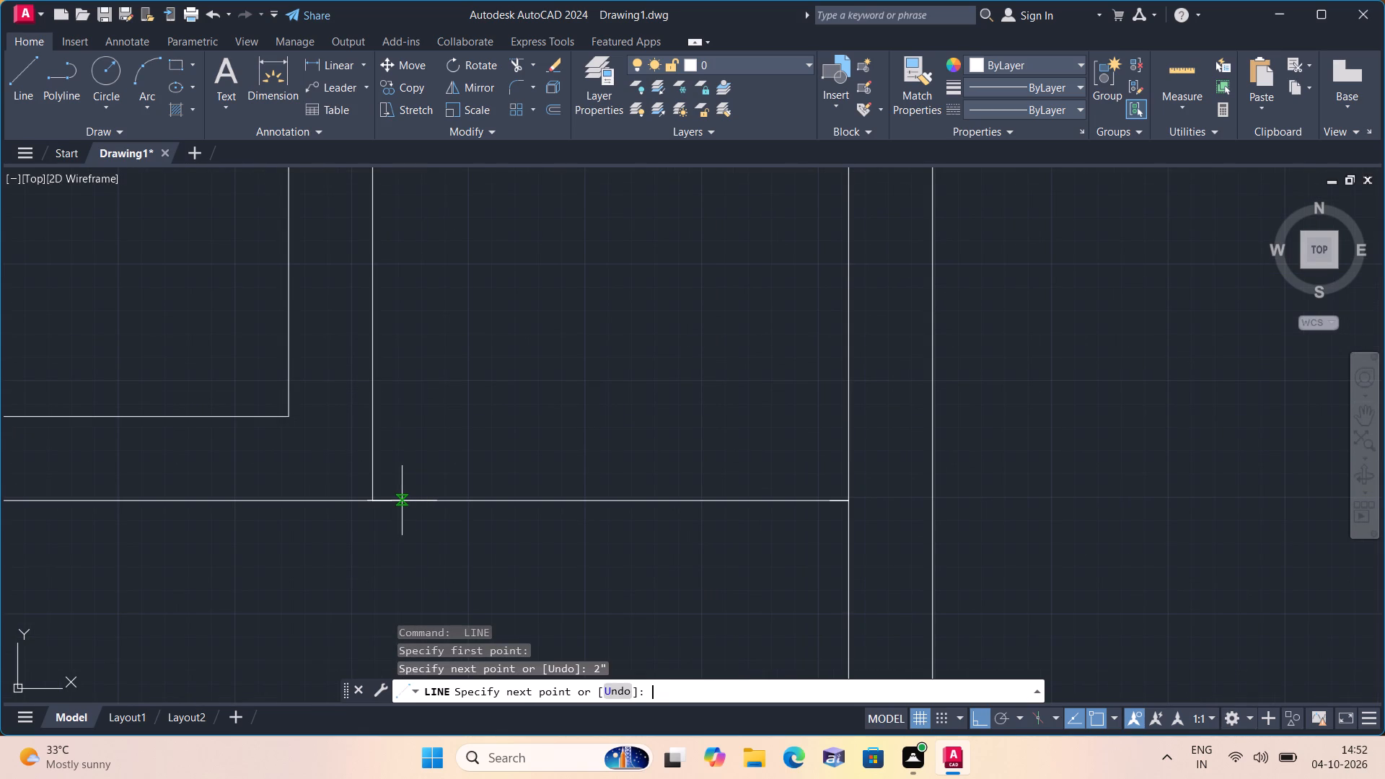
{"action": "key", "text": "Escape"}
Delete the full-length line across the passage, keeping the 2" stubs.
{"action": "left_click", "coordinate": [418, 500]}
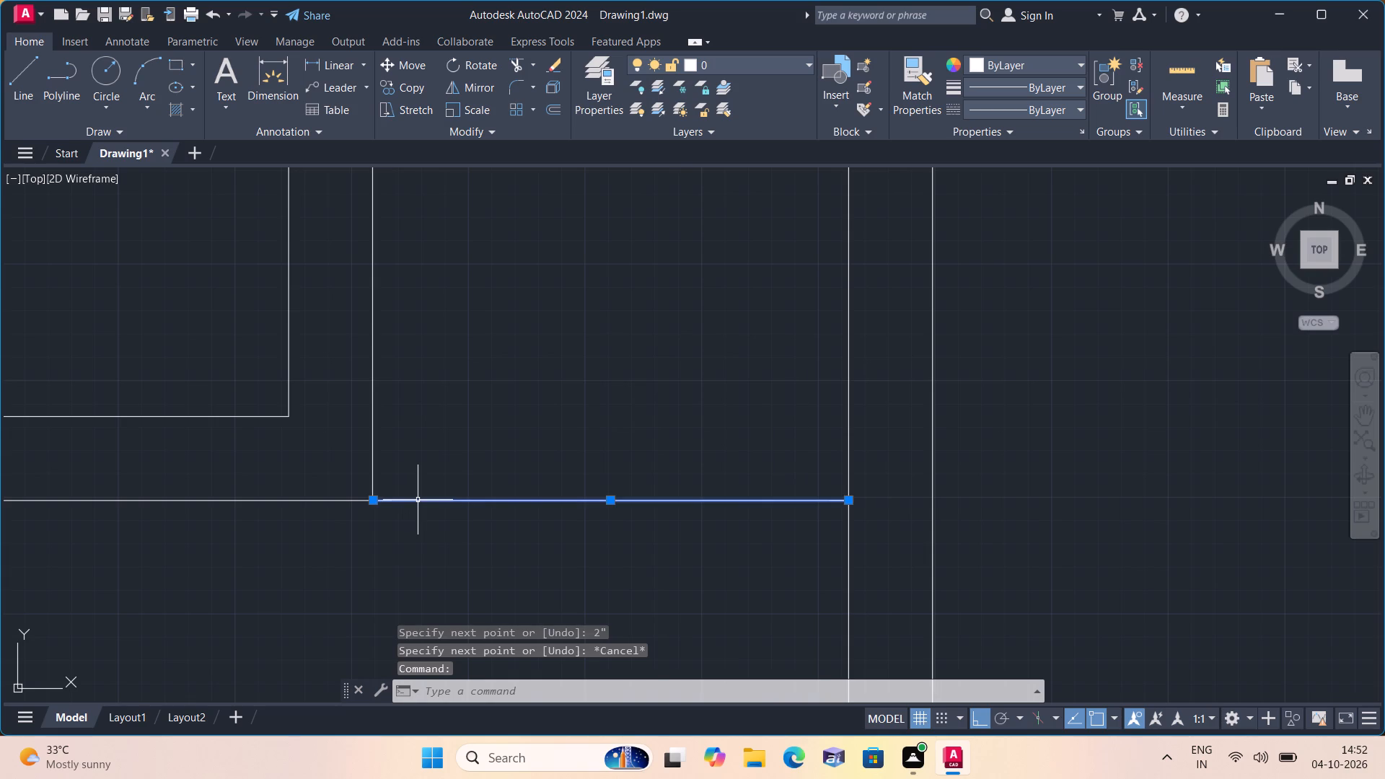
{"action": "key", "text": "Delete"}
Draw a short horizontal line between the two faces of the lower-right room's left wall, along the bottom column's upper edge.
{"action": "scroll", "coordinate": [426, 490], "scroll_direction": "down", "scroll_amount": 1}
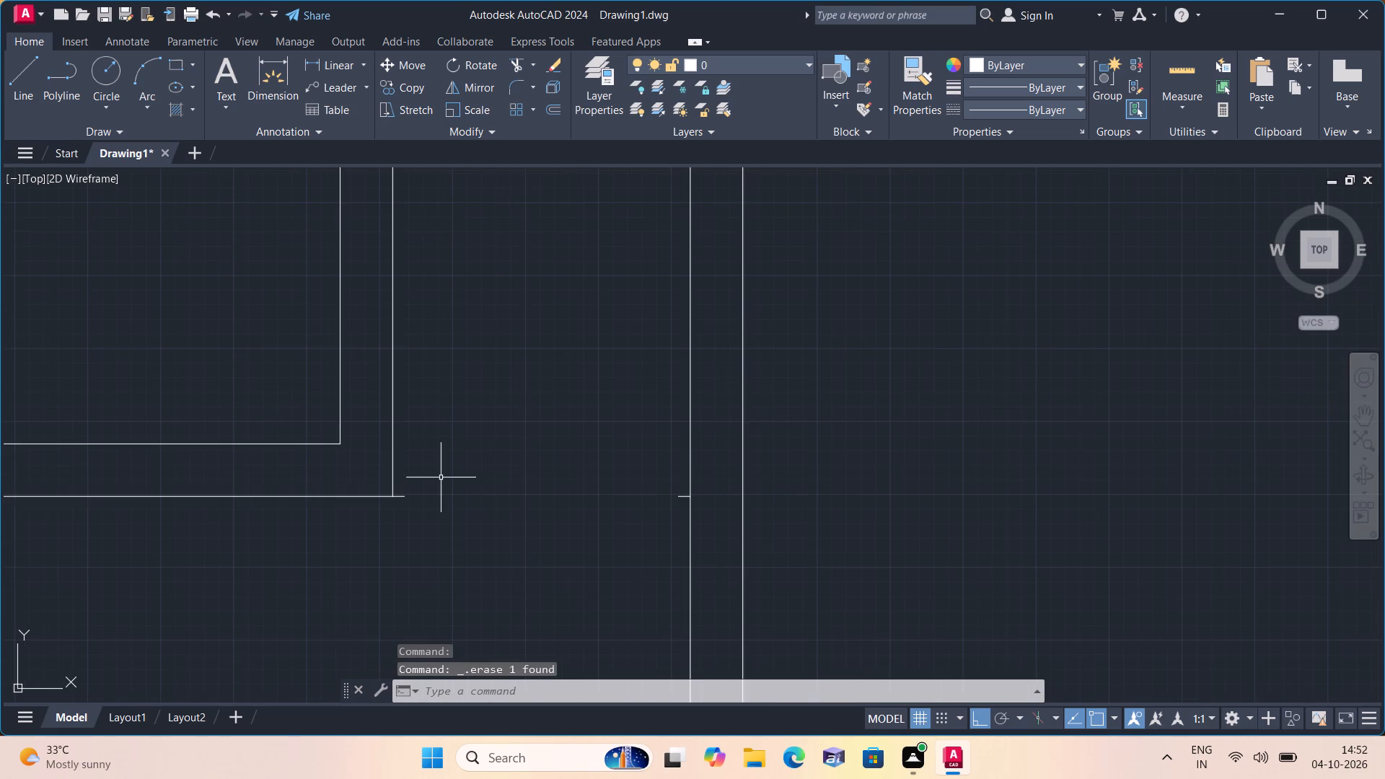
{"action": "scroll", "coordinate": [463, 480], "scroll_direction": "down", "scroll_amount": 3}
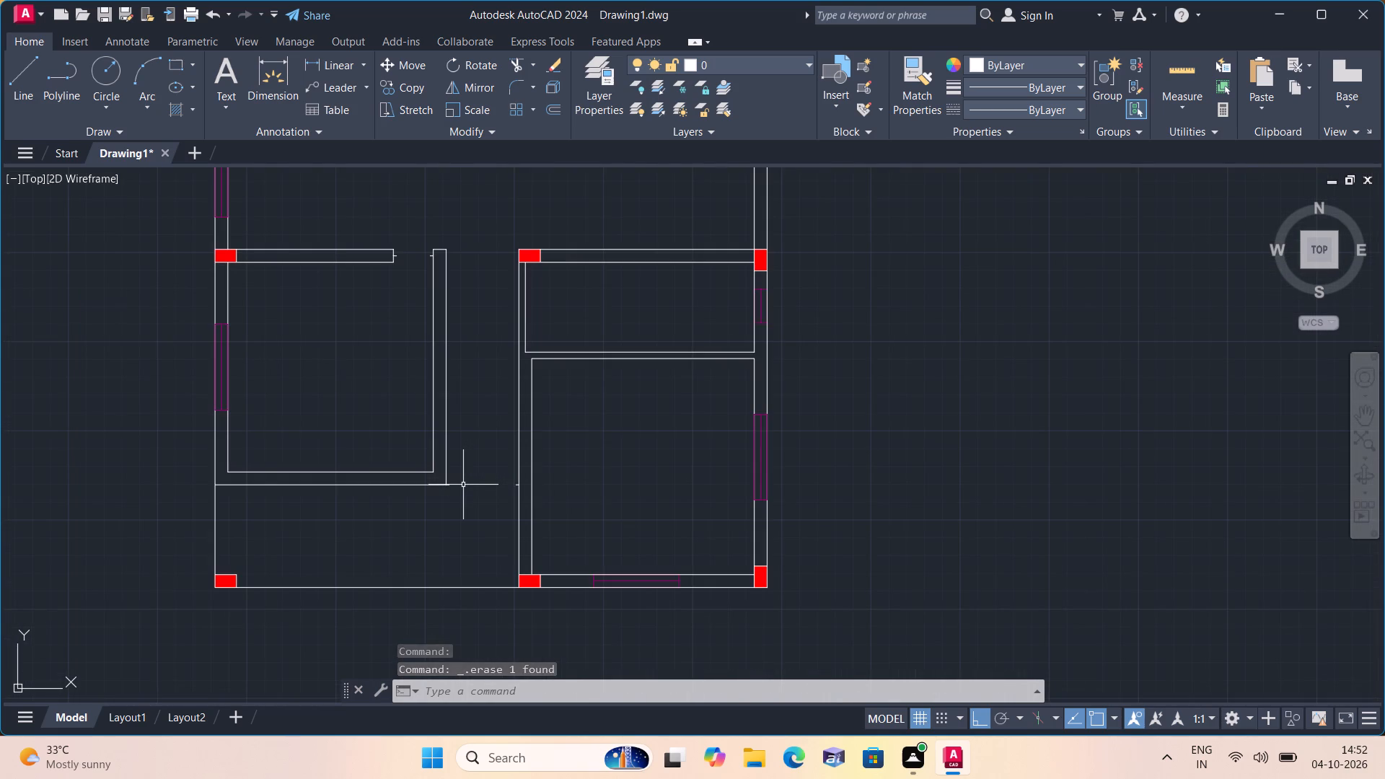
{"action": "scroll", "coordinate": [463, 485], "scroll_direction": "down", "scroll_amount": 1}
{"action": "scroll", "coordinate": [463, 485], "scroll_direction": "up", "scroll_amount": 1}
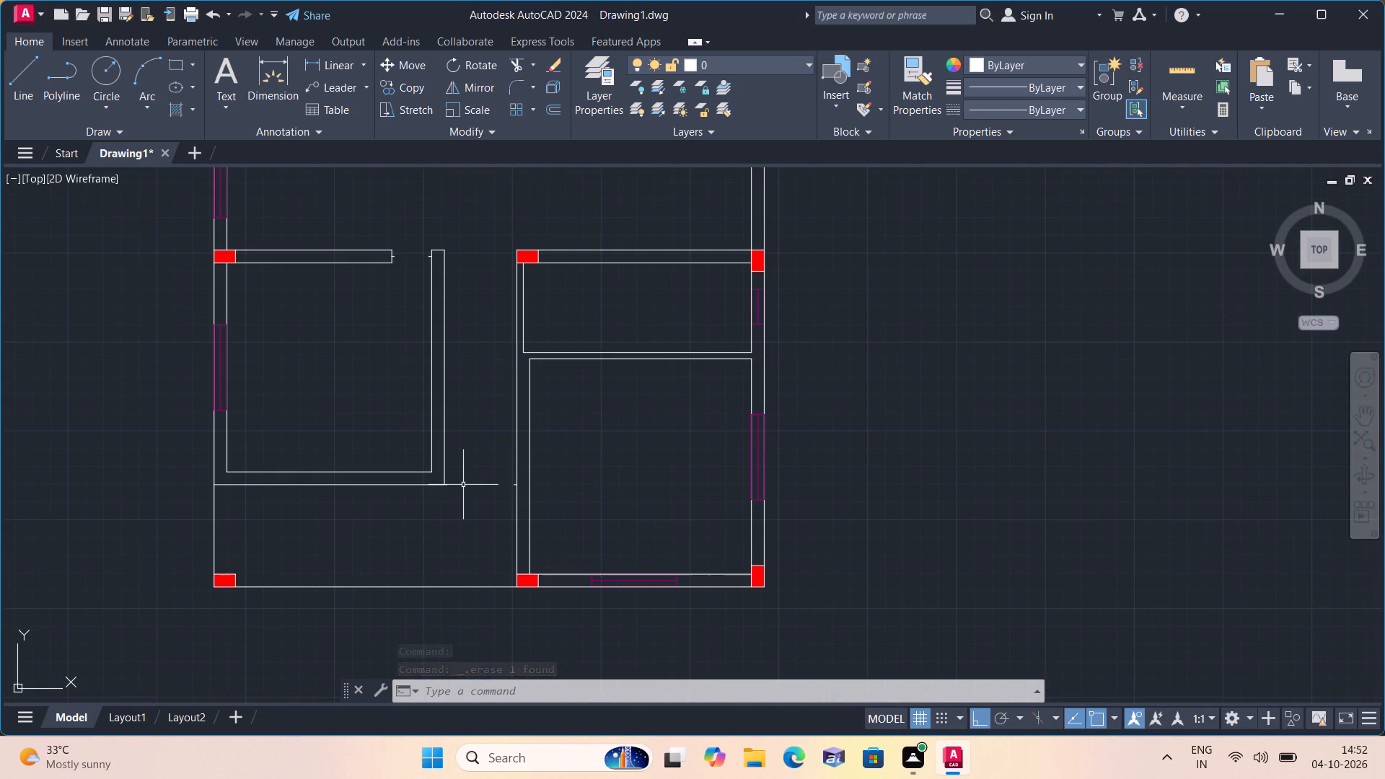
{"action": "middle_click_drag", "start_coordinate": [434, 516], "coordinate": [373, 306]}
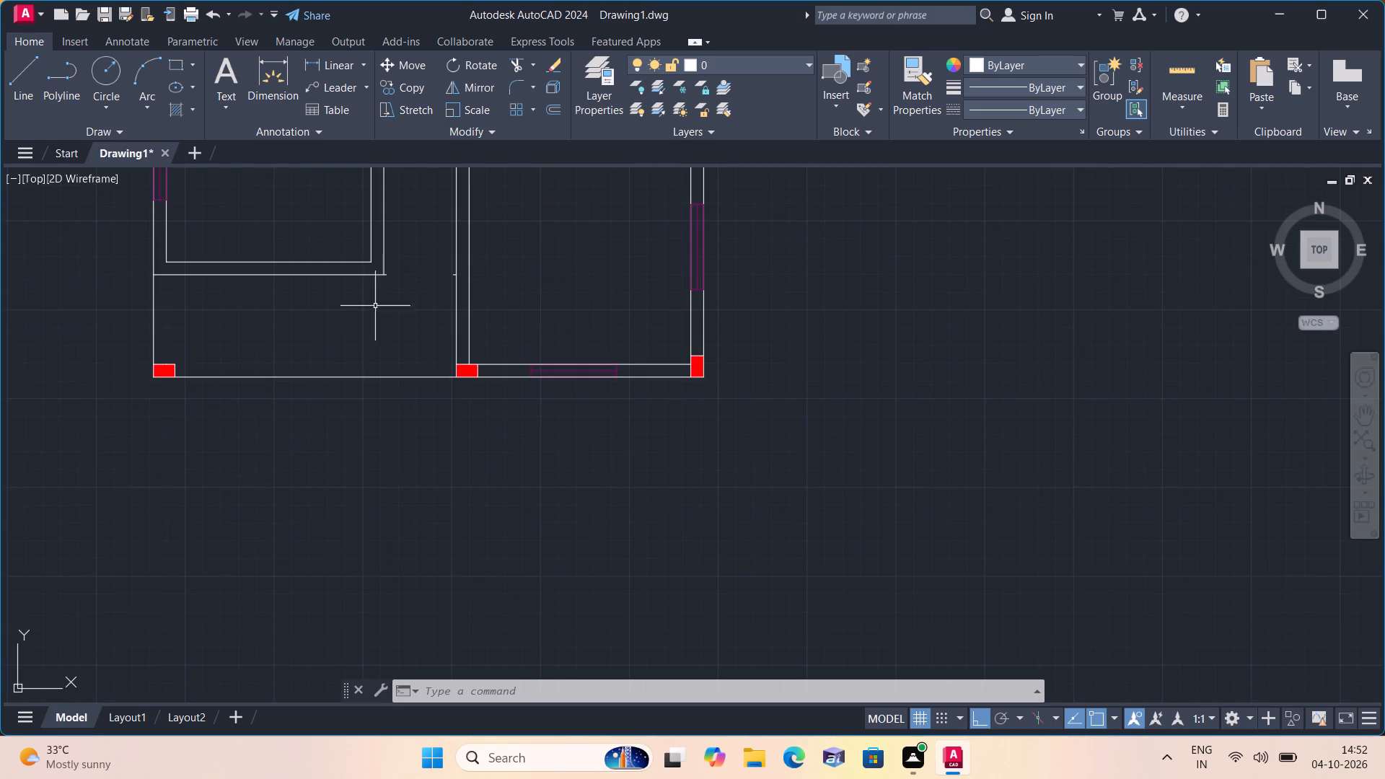
{"action": "middle_click_drag", "start_coordinate": [335, 380], "coordinate": [454, 405]}
{"action": "scroll", "coordinate": [335, 382], "scroll_direction": "down", "scroll_amount": 1}
{"action": "type", "text": "l"}
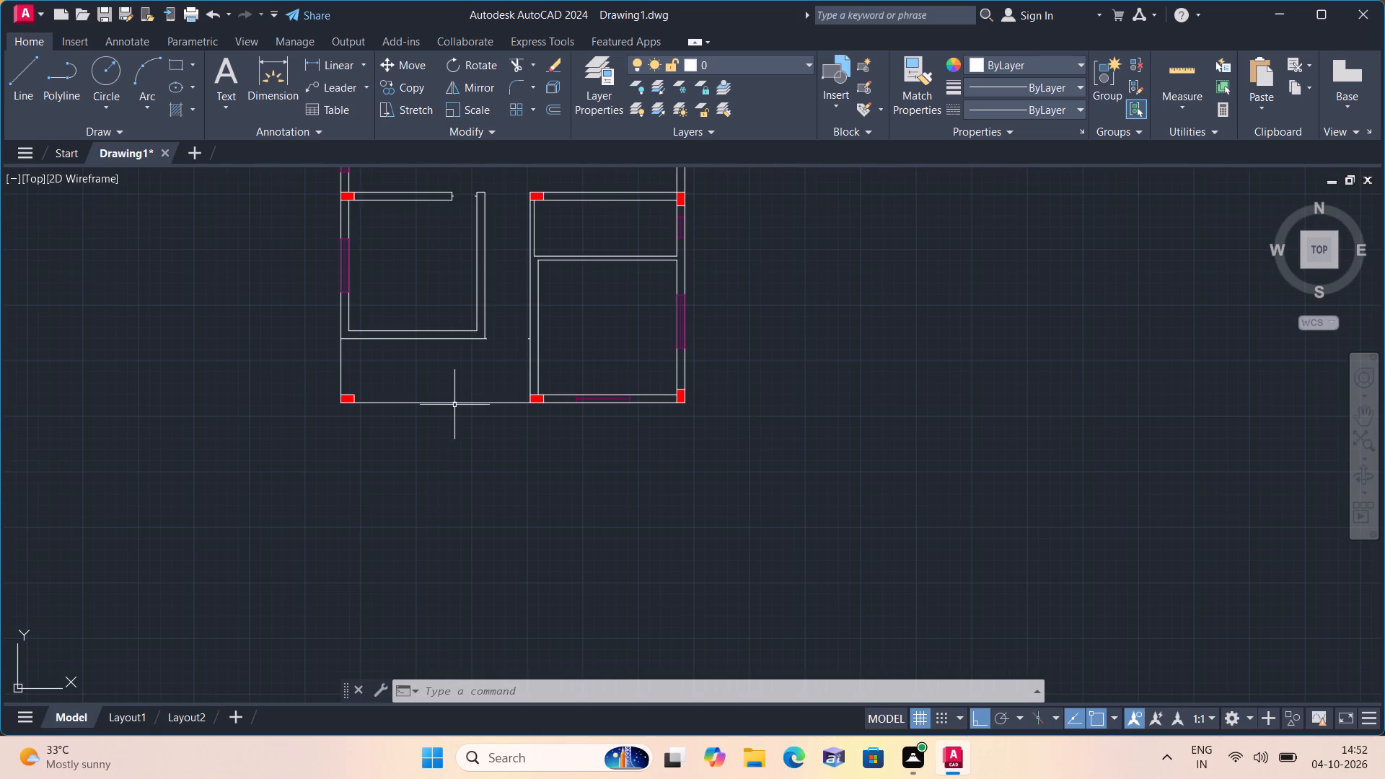
{"action": "key", "text": "space"}
{"action": "scroll", "coordinate": [454, 387], "scroll_direction": "up", "scroll_amount": 2}
{"action": "scroll", "coordinate": [589, 386], "scroll_direction": "up", "scroll_amount": 1}
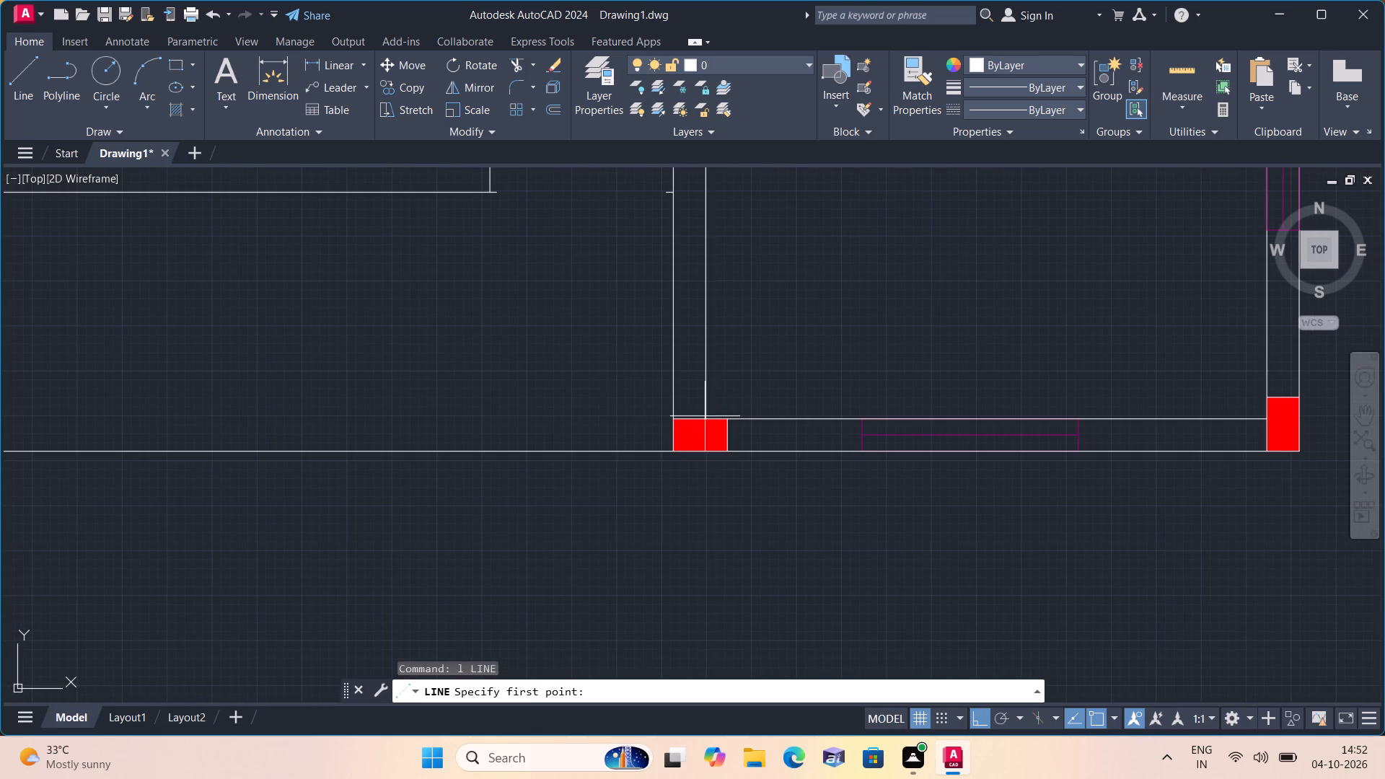
{"action": "left_click", "coordinate": [707, 416]}
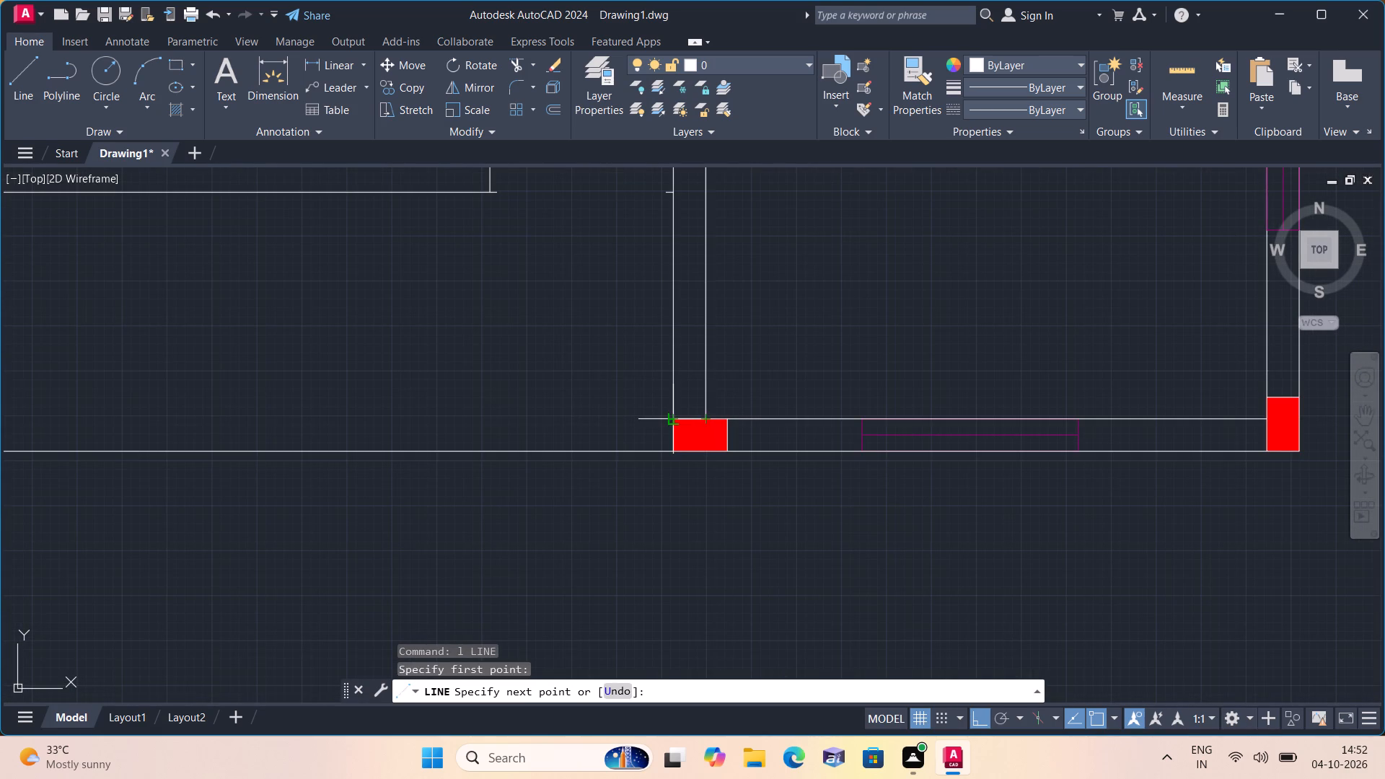
{"action": "left_click", "coordinate": [674, 418]}
{"action": "key", "text": "space"}
From that short line's midpoint, draw 2", 2' and 2" segments upward inside the wall, ending with a line to its right face.
{"action": "key", "text": "space"}
{"action": "left_click", "coordinate": [687, 418]}
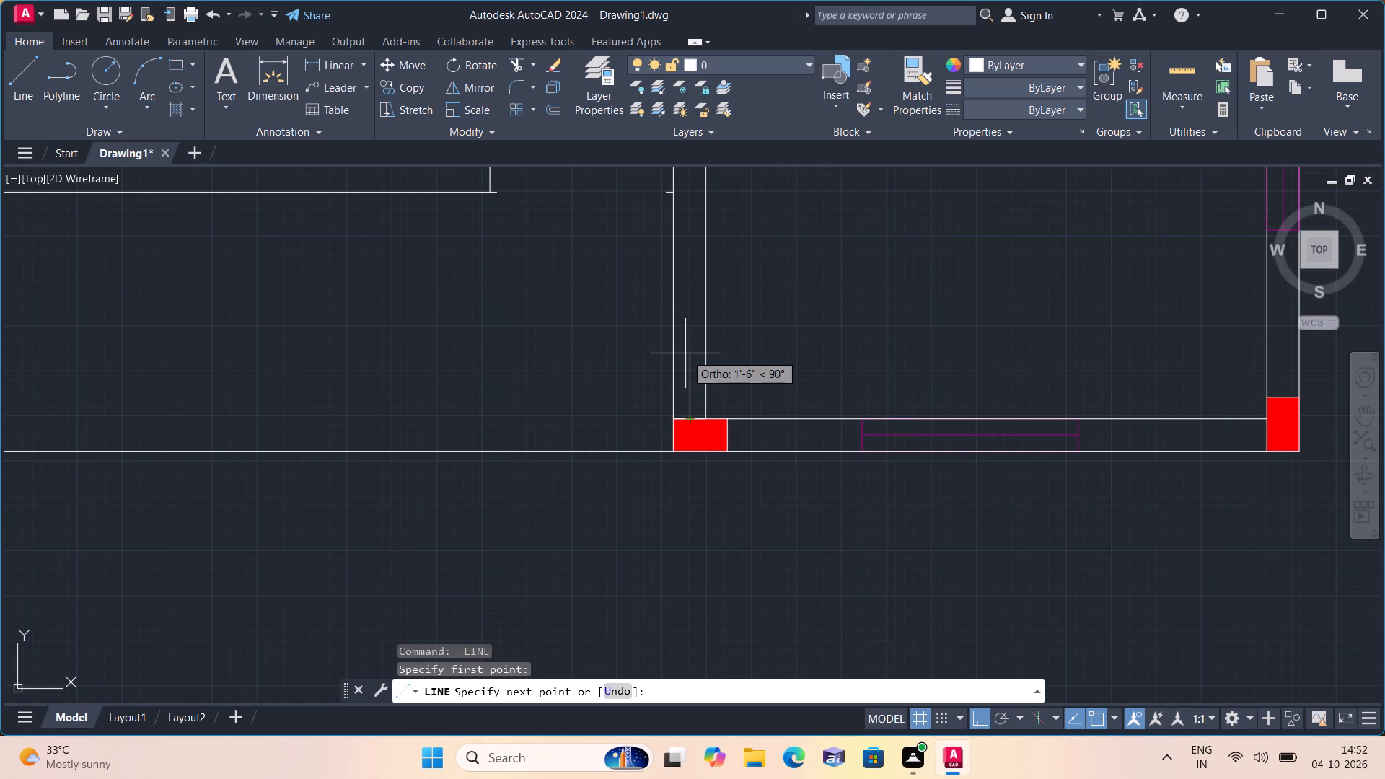
{"action": "type", "text": "2\""}
{"action": "key", "text": "space"}
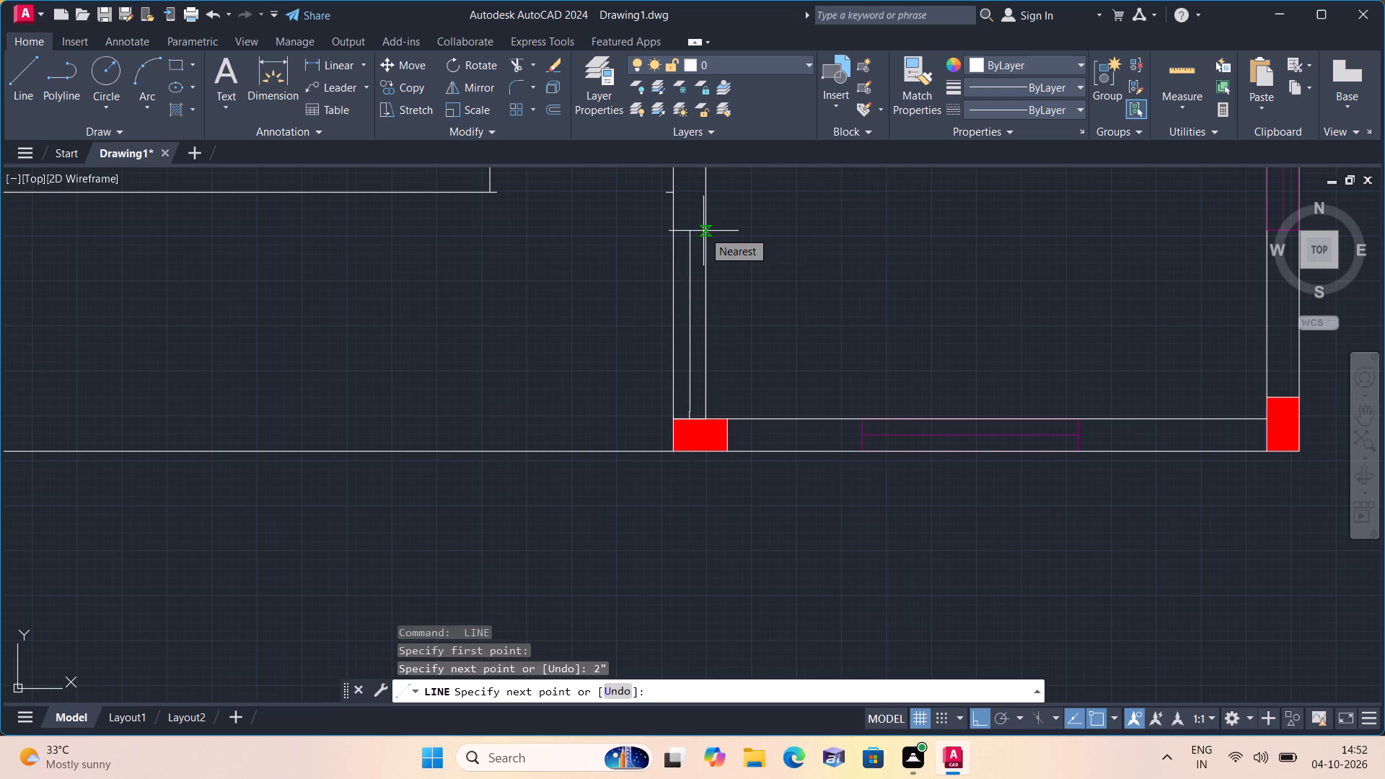
{"action": "type", "text": "2'"}
{"action": "key", "text": "space"}
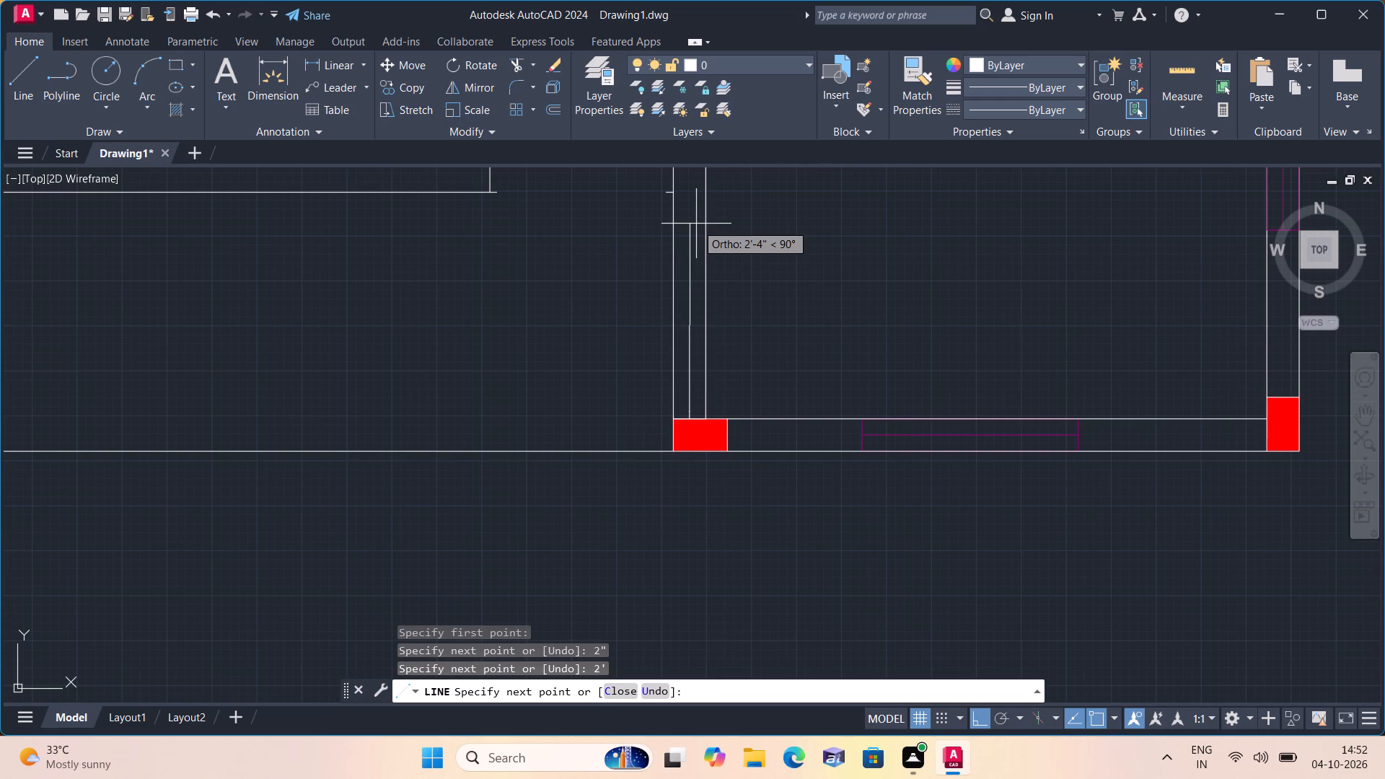
{"action": "type", "text": "2\""}
{"action": "key", "text": "space"}
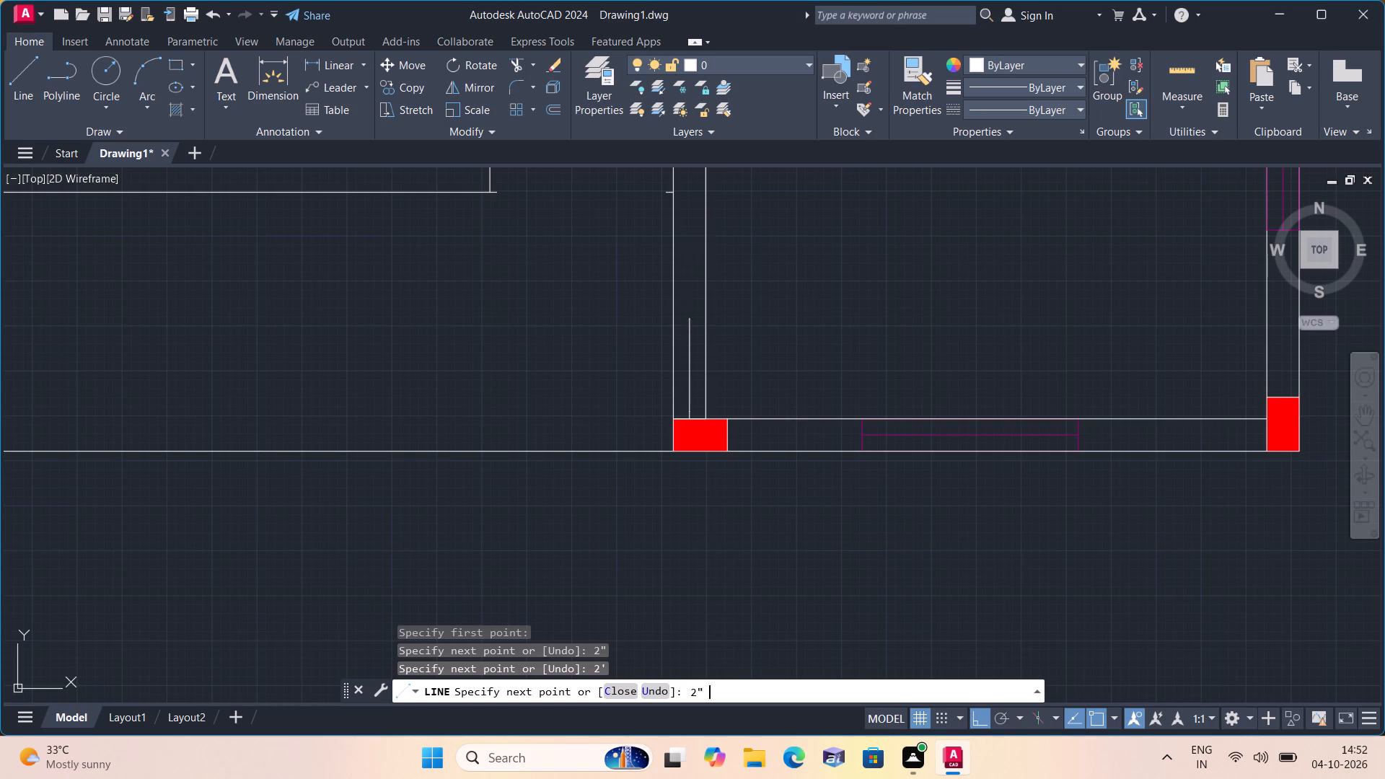
{"action": "left_click", "coordinate": [705, 319]}
{"action": "key", "text": "space"}
Draw a horizontal line from the top end of the centre segments to the wall's left face.
{"action": "scroll", "coordinate": [685, 324], "scroll_direction": "up", "scroll_amount": 2}
{"action": "key", "text": "space"}
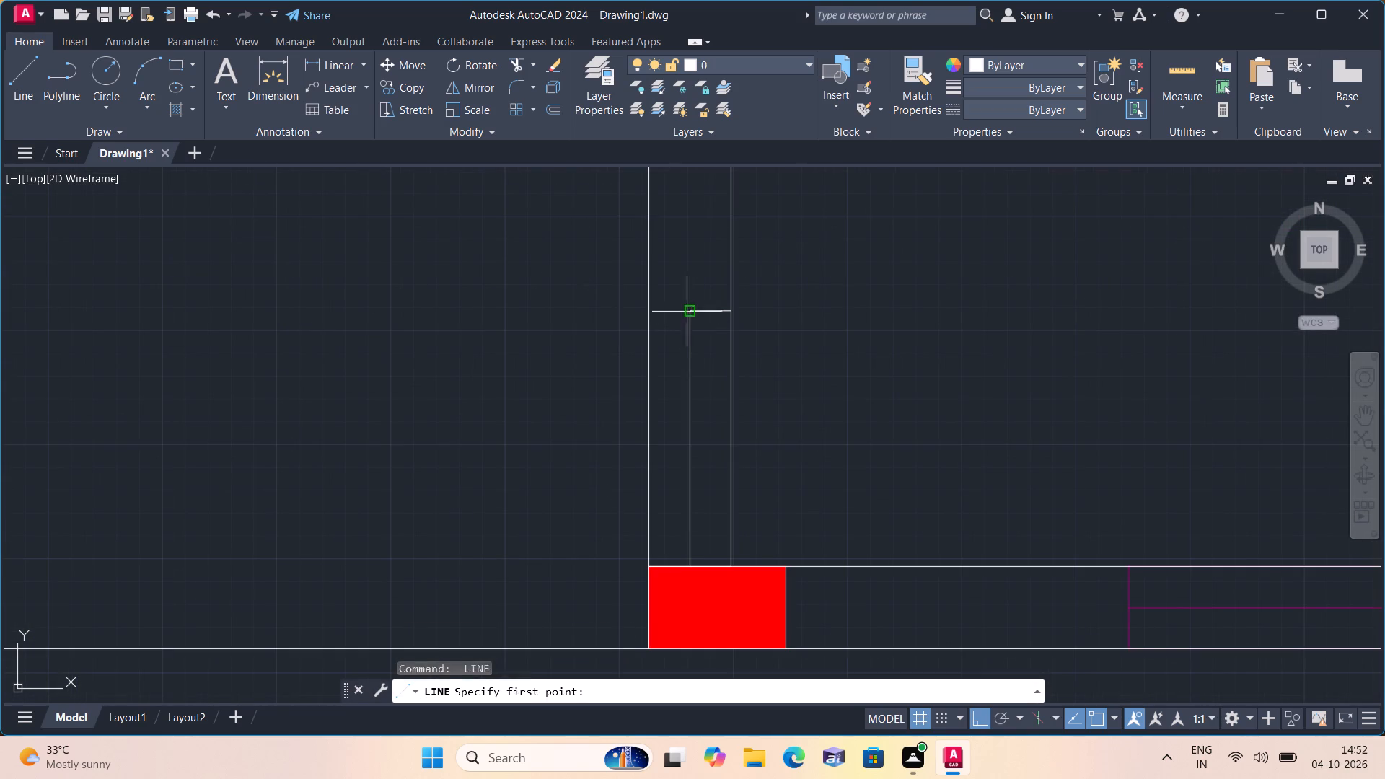
{"action": "left_click", "coordinate": [687, 312]}
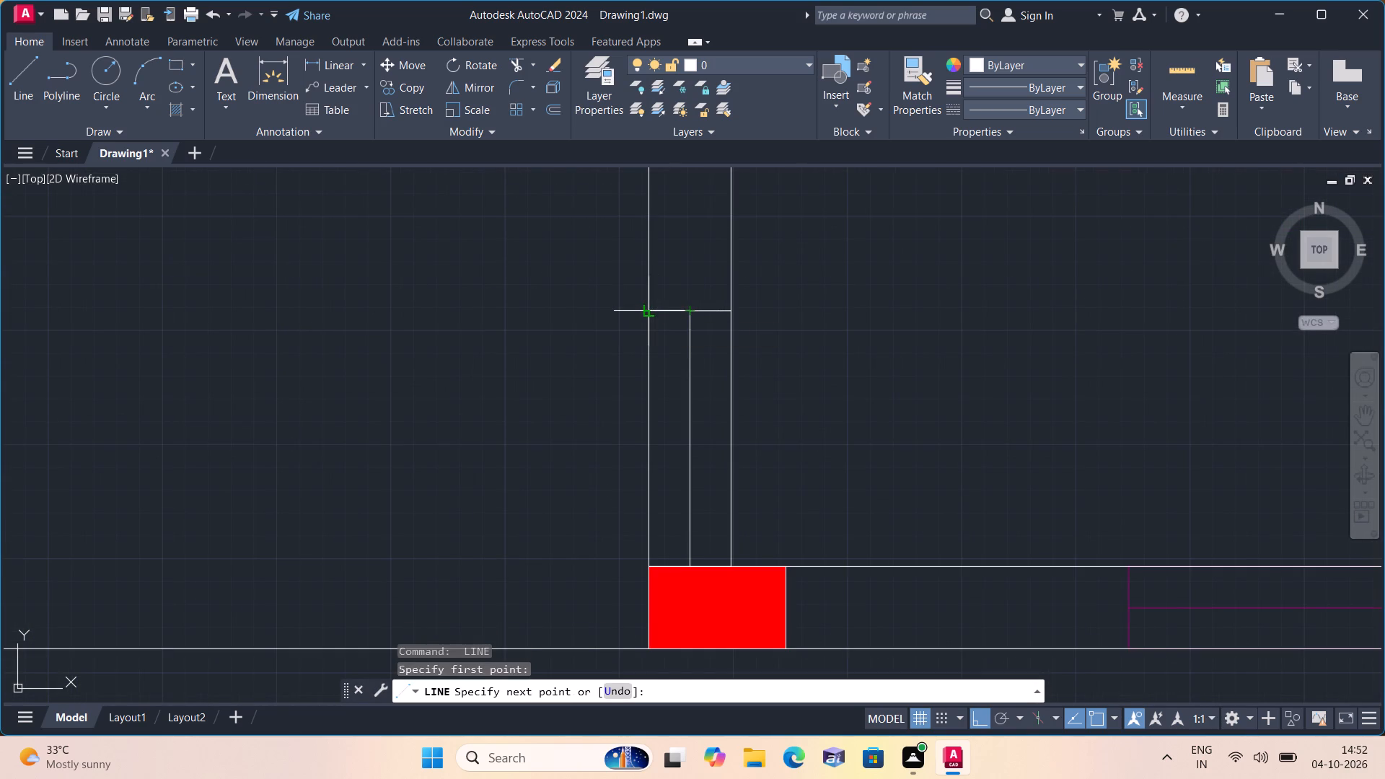
{"action": "left_click", "coordinate": [650, 308]}
{"action": "key", "text": "space"}
Delete the 2' centre segment and the short line along the column's upper edge.
{"action": "left_click", "coordinate": [690, 330]}
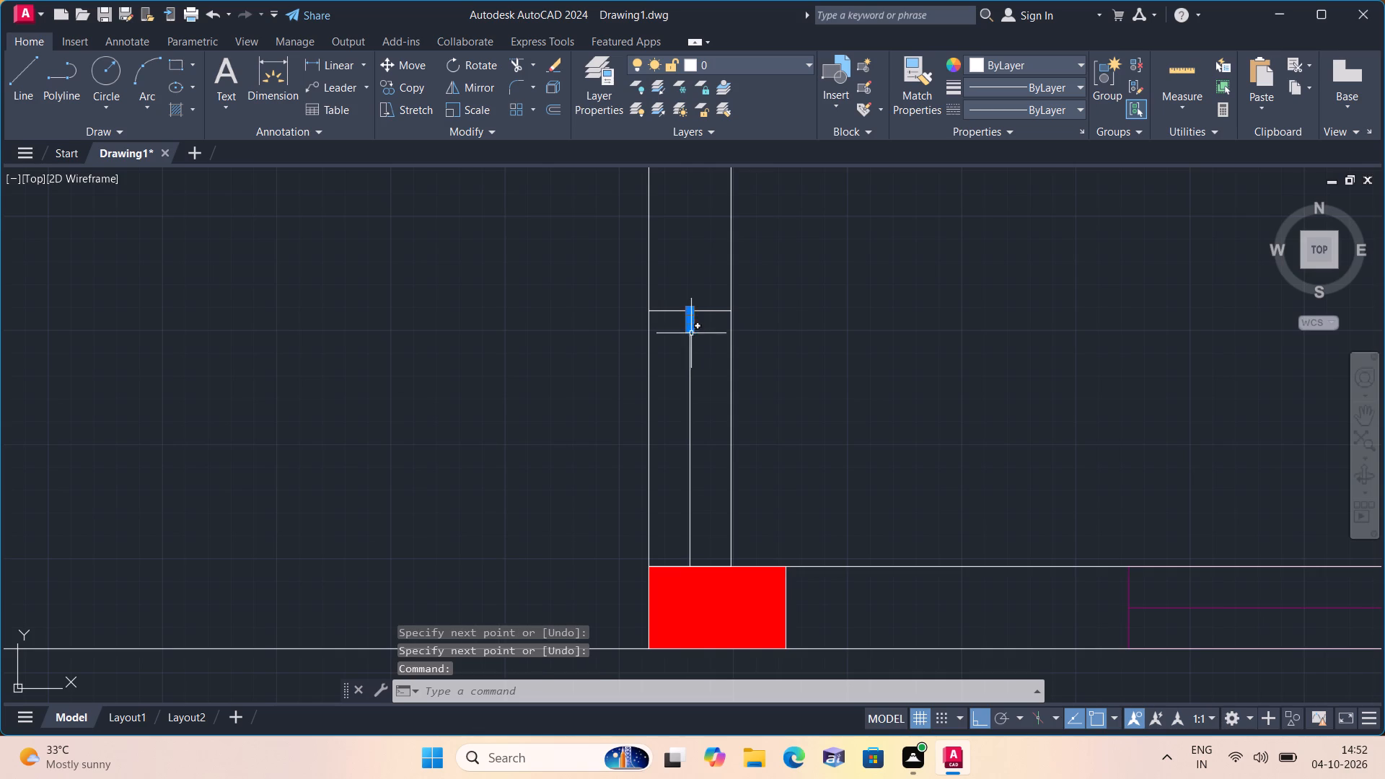
{"action": "key", "text": "Escape"}
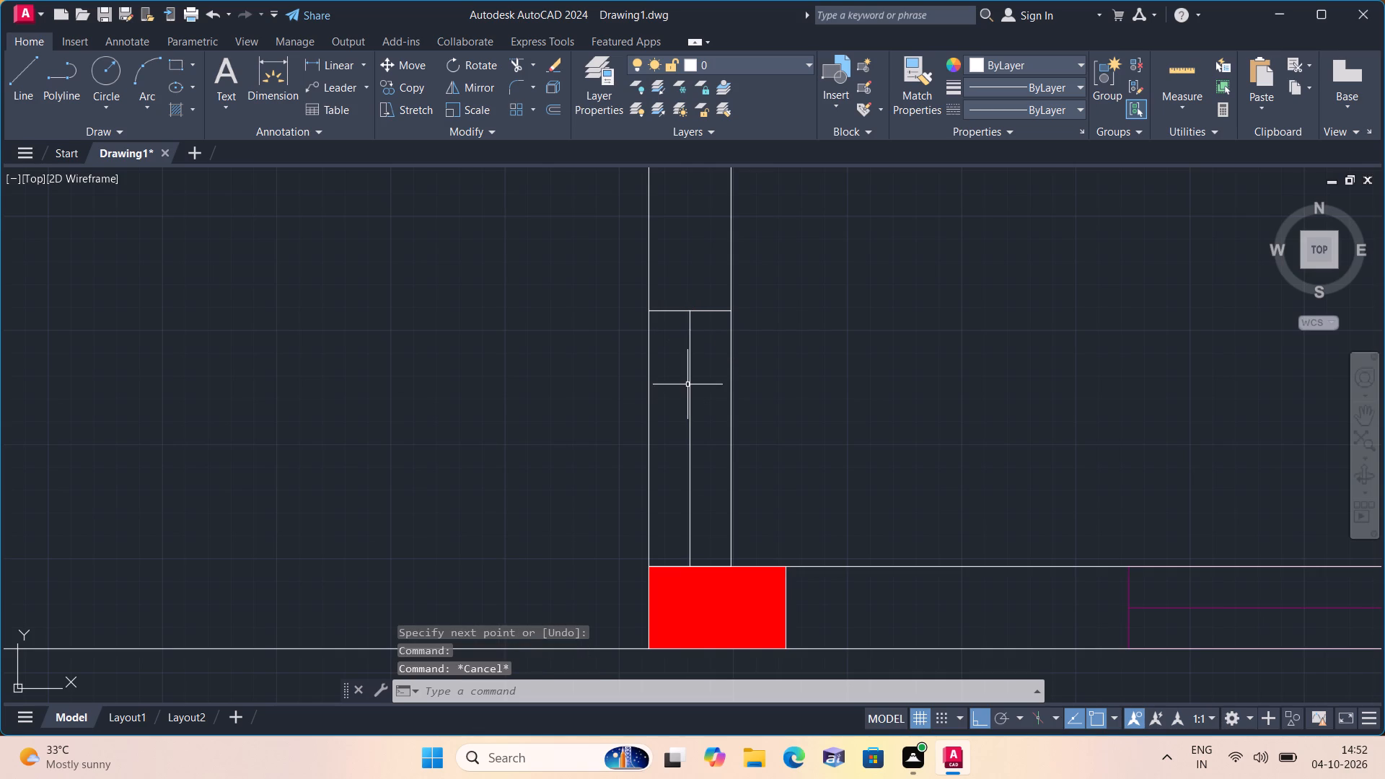
{"action": "left_click", "coordinate": [687, 384]}
{"action": "middle_click_drag", "start_coordinate": [702, 389], "coordinate": [685, 324]}
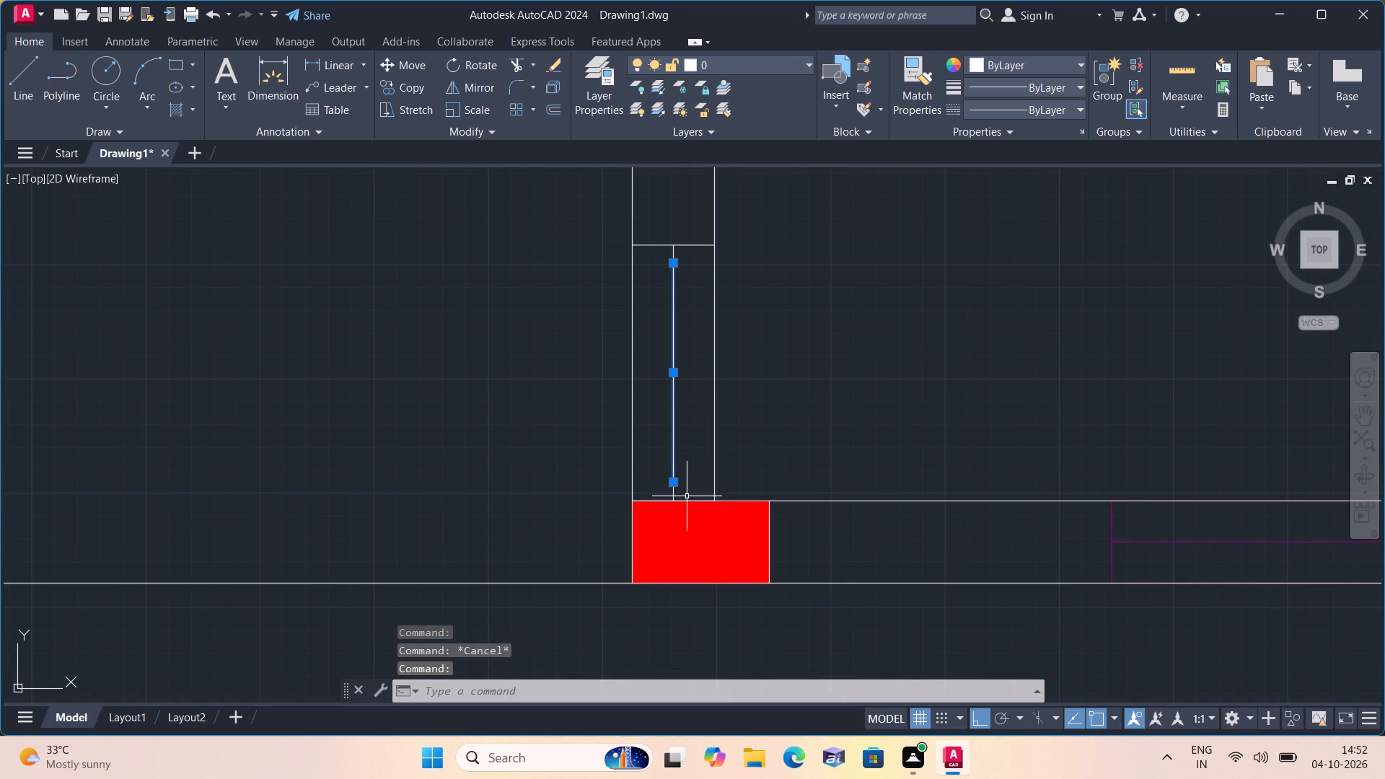
{"action": "left_click", "coordinate": [687, 498]}
{"action": "key", "text": "Delete"}
Trim both wall faces between the closing line and the bottom column to open the lower-right room's doorway.
{"action": "scroll", "coordinate": [700, 443], "scroll_direction": "down", "scroll_amount": 1}
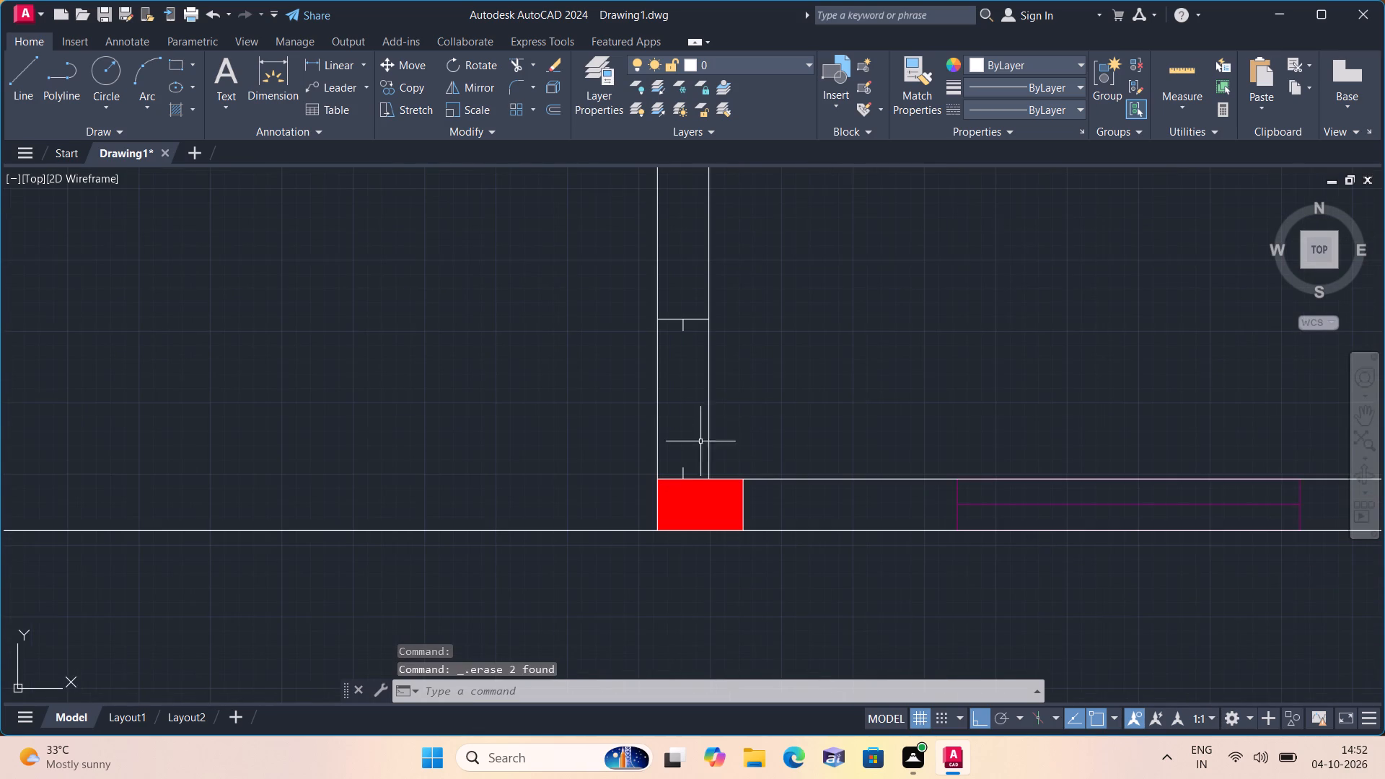
{"action": "type", "text": "trim"}
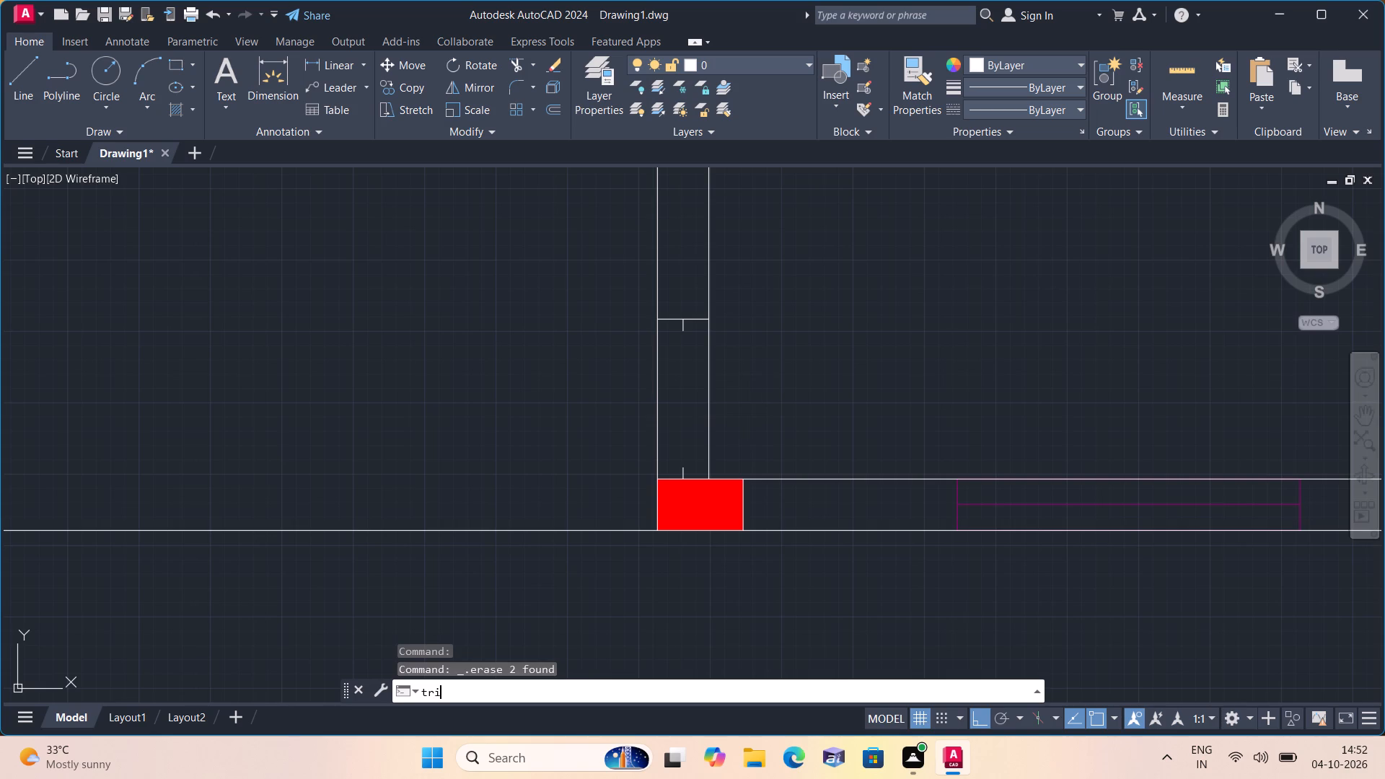
{"action": "key", "text": "space"}
{"action": "left_click", "coordinate": [787, 414]}
{"action": "left_click", "coordinate": [621, 408]}
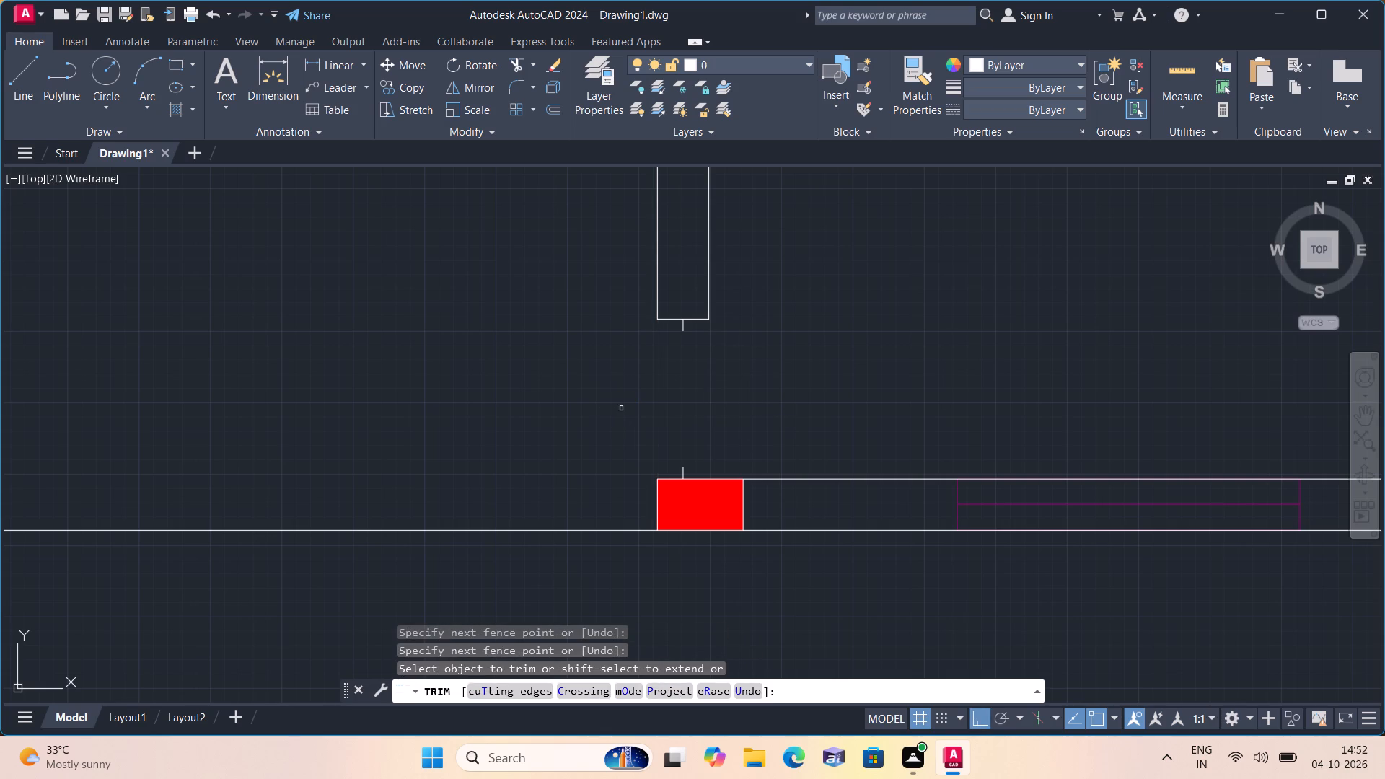
{"action": "key", "text": "Escape"}
{"action": "scroll", "coordinate": [624, 398], "scroll_direction": "down", "scroll_amount": 2}
{"action": "middle_click_drag", "start_coordinate": [547, 302], "coordinate": [550, 320]}
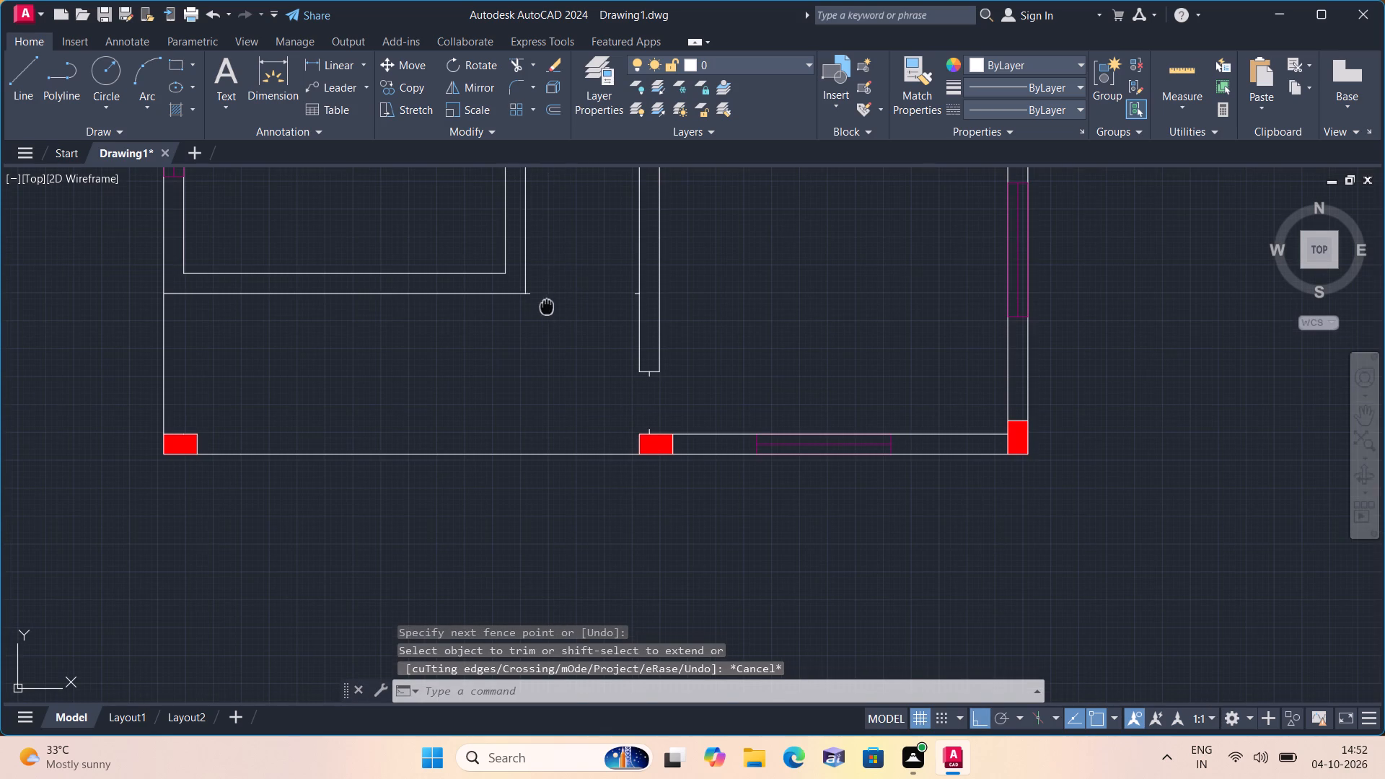
Draw a horizontal line across the central vertical wall, level with the lower face of the lower-right rooms' partition.
{"action": "middle_click_drag", "start_coordinate": [550, 320], "coordinate": [560, 338]}
{"action": "scroll", "coordinate": [566, 333], "scroll_direction": "down", "scroll_amount": 1}
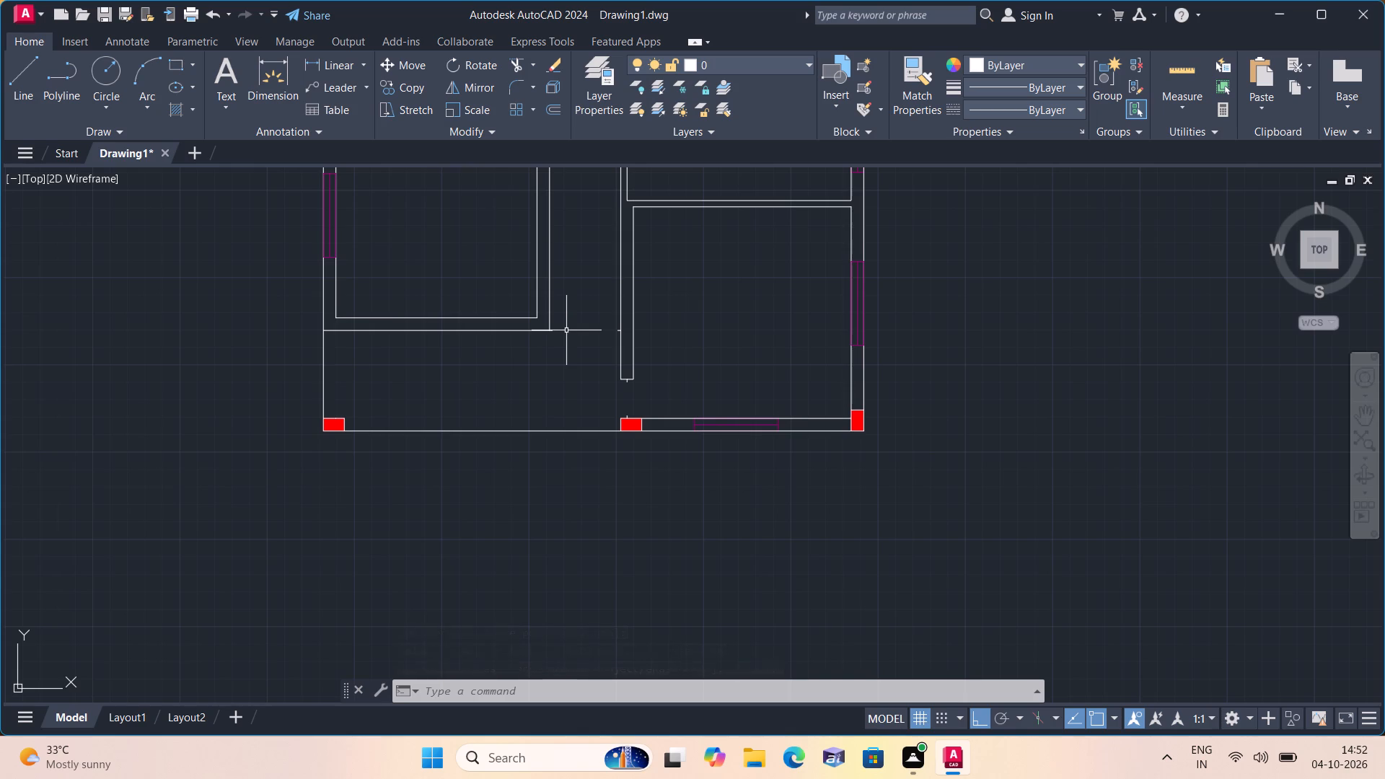
{"action": "middle_click_drag", "start_coordinate": [577, 282], "coordinate": [622, 395]}
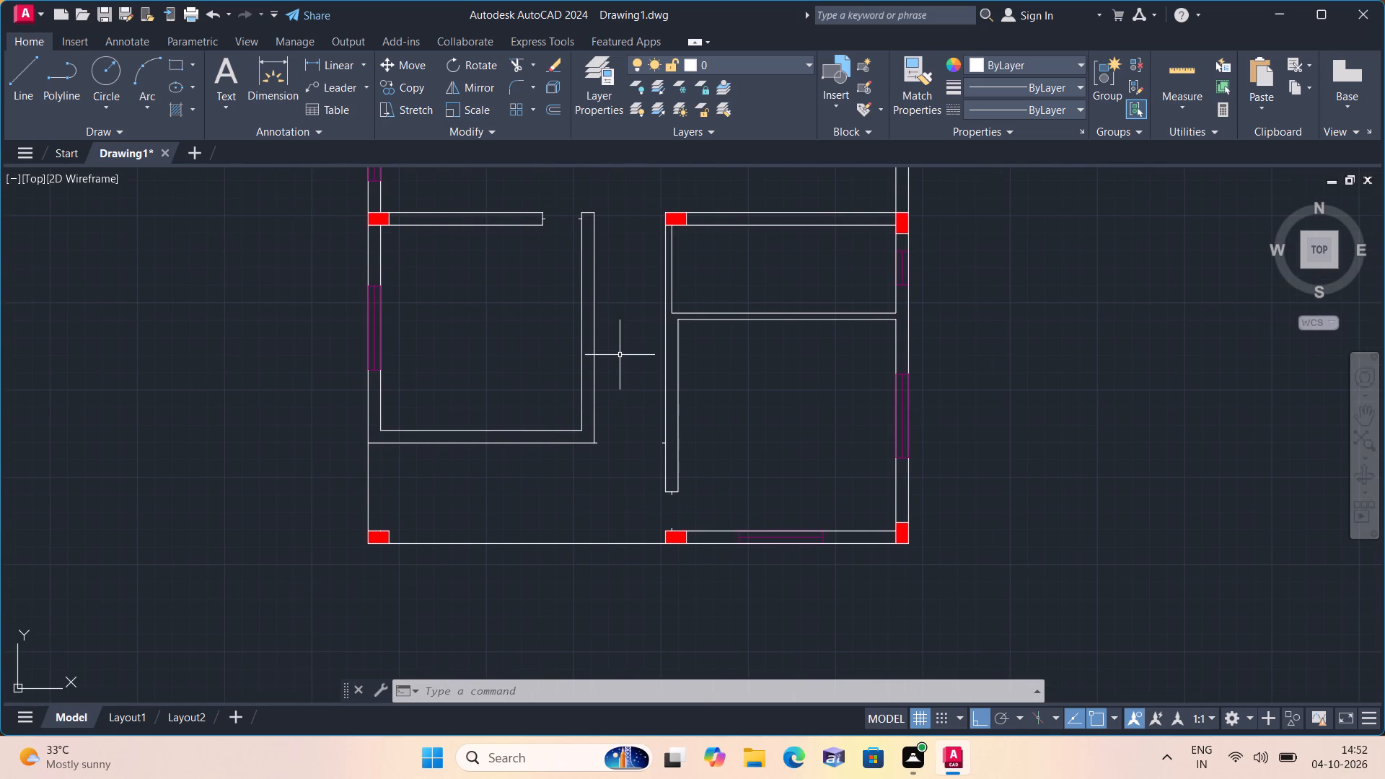
{"action": "scroll", "coordinate": [627, 353], "scroll_direction": "up", "scroll_amount": 1}
{"action": "scroll", "coordinate": [627, 353], "scroll_direction": "down", "scroll_amount": 1}
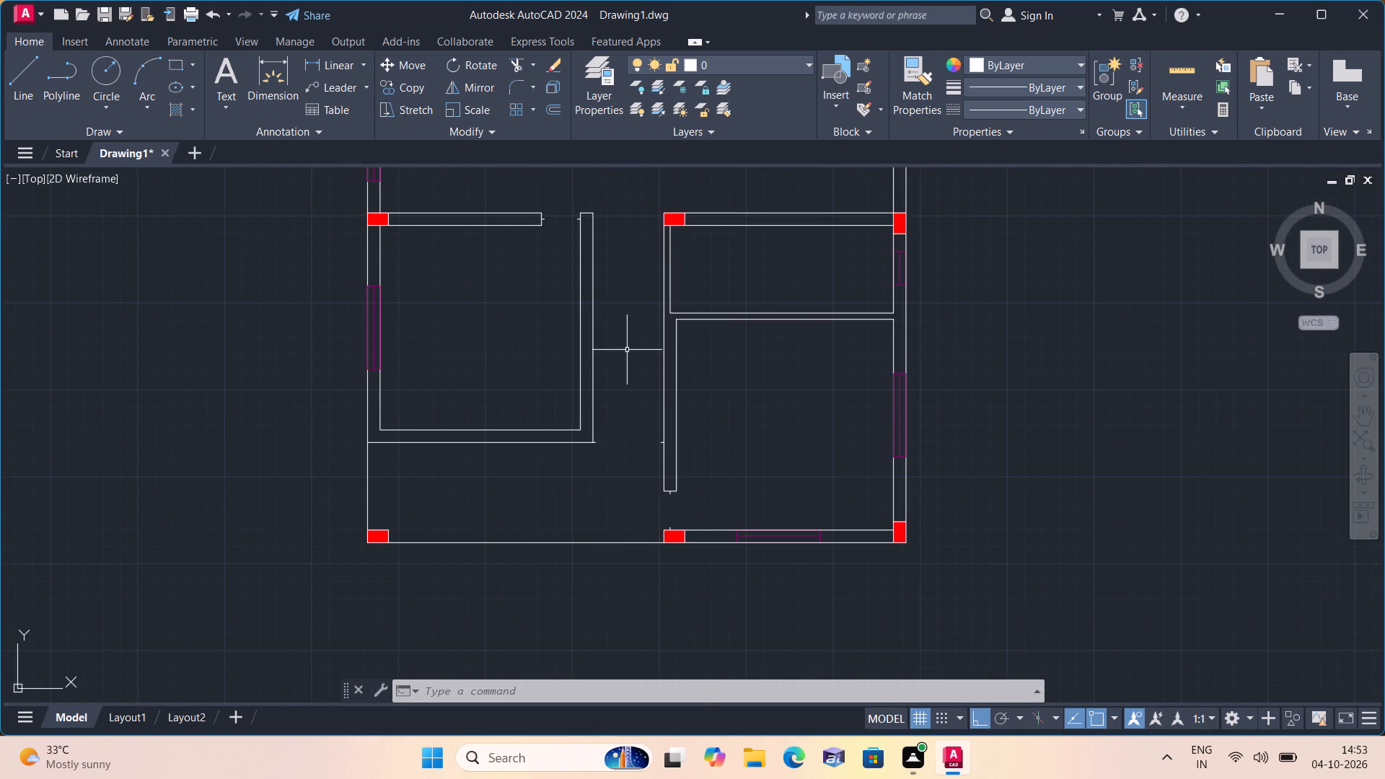
{"action": "type", "text": "l"}
{"action": "key", "text": "space"}
{"action": "scroll", "coordinate": [674, 326], "scroll_direction": "up", "scroll_amount": 2}
{"action": "left_click", "coordinate": [674, 307]}
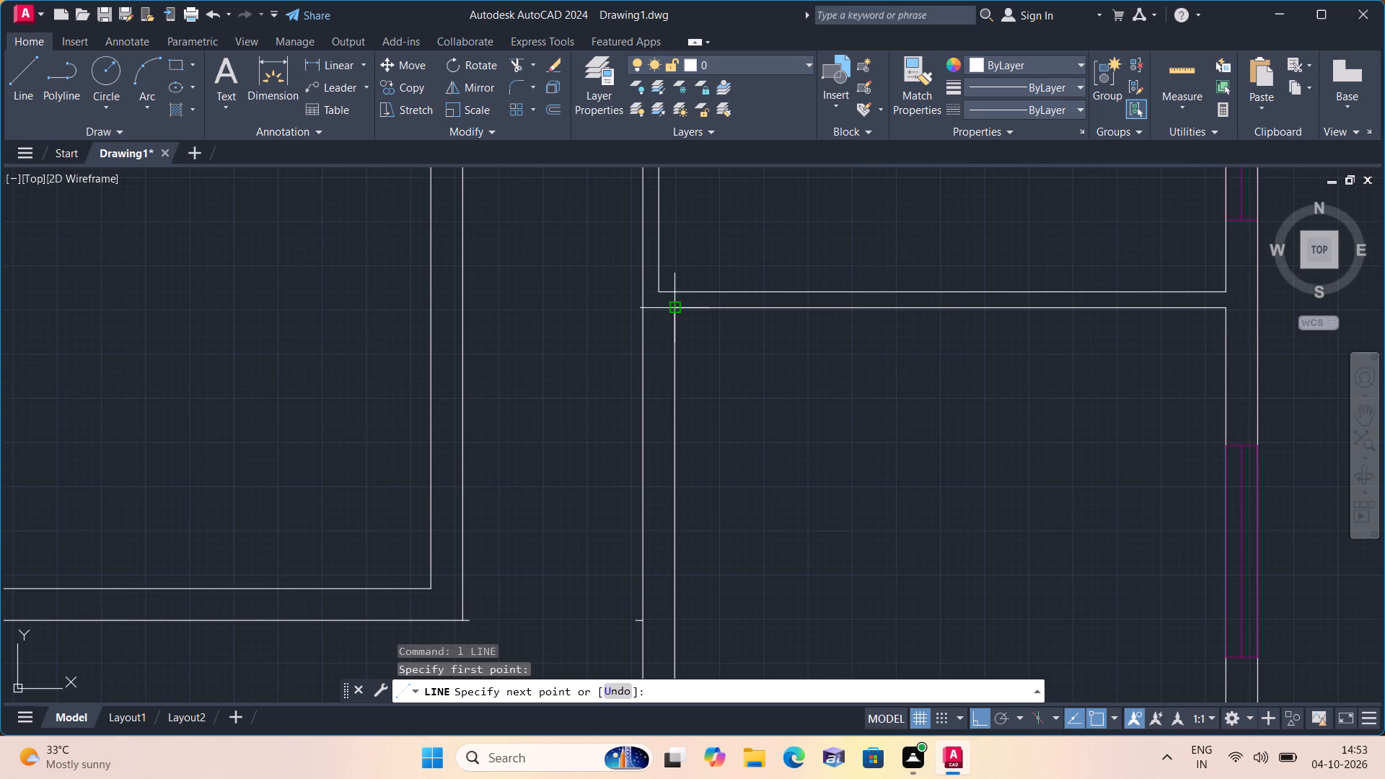
{"action": "left_click", "coordinate": [637, 307]}
{"action": "key", "text": "space"}
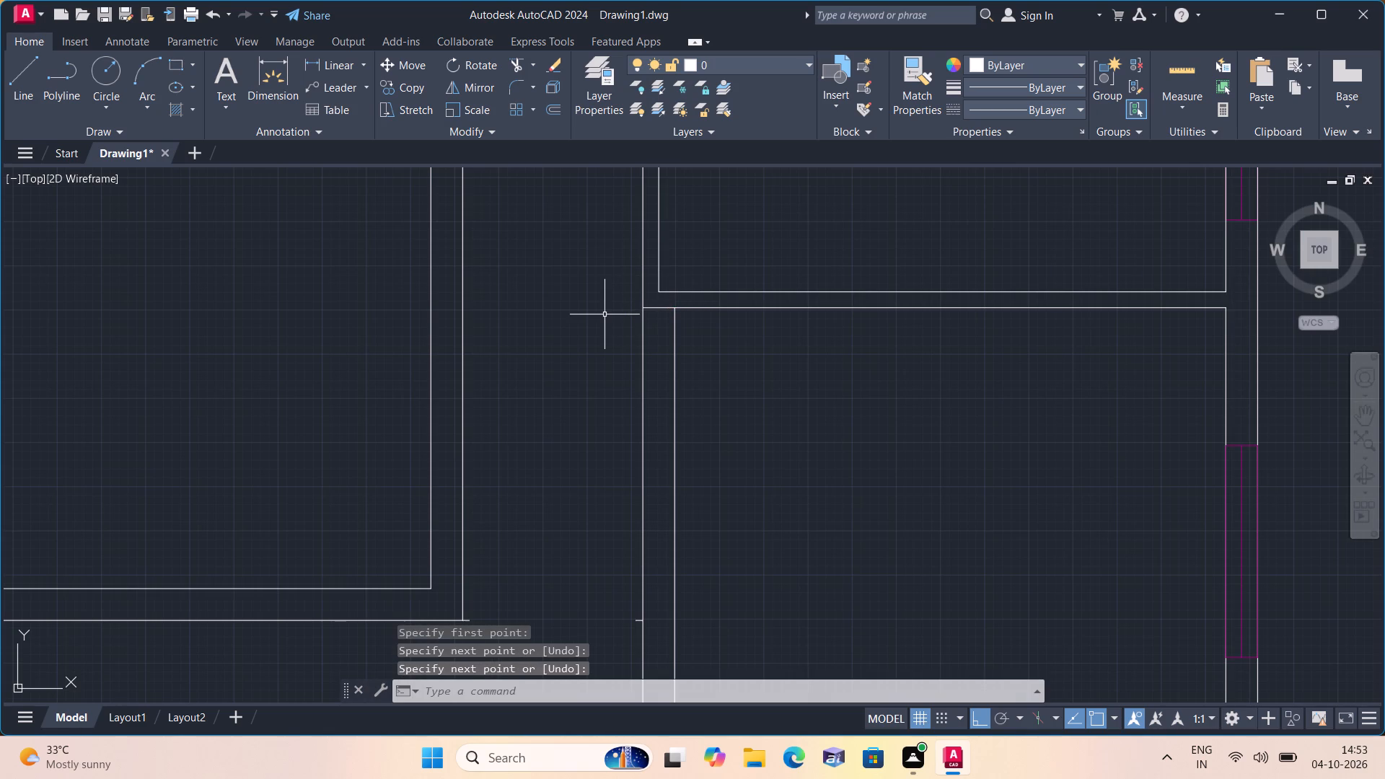
From that line's midpoint, draw 2", 2' and 2" segments downward inside the wall, ending with a line to its left face.
{"action": "middle_click_drag", "start_coordinate": [594, 321], "coordinate": [633, 418]}
{"action": "scroll", "coordinate": [675, 413], "scroll_direction": "up", "scroll_amount": 2}
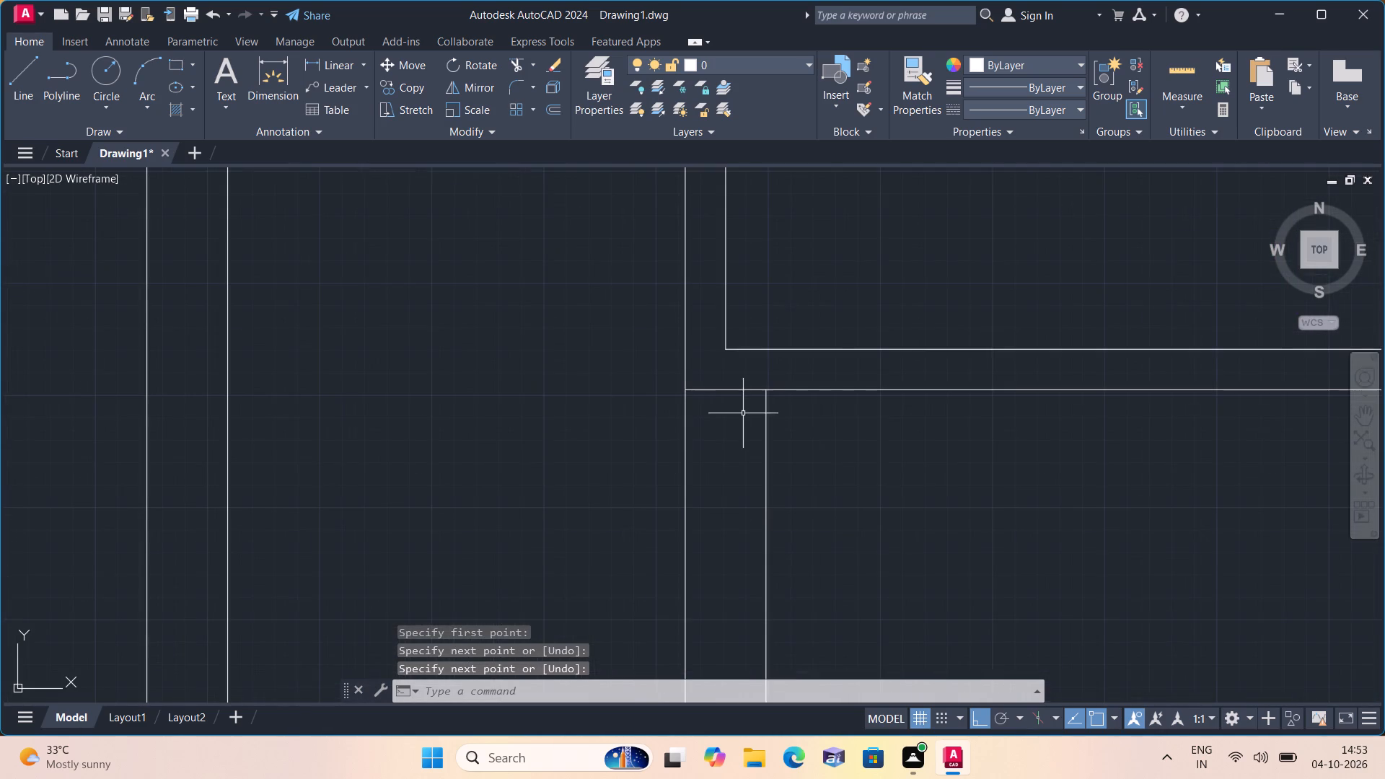
{"action": "key", "text": "space"}
{"action": "left_click", "coordinate": [724, 390]}
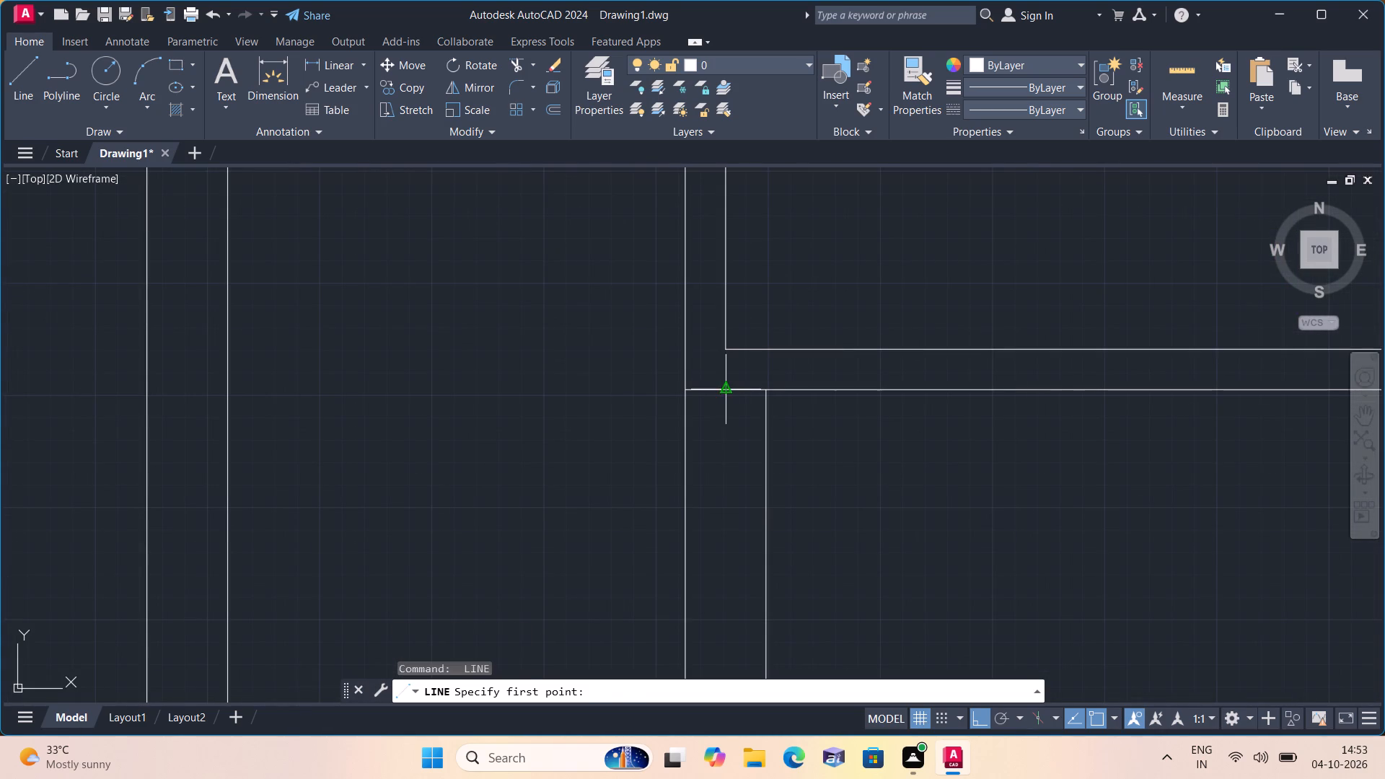
{"action": "type", "text": "2\""}
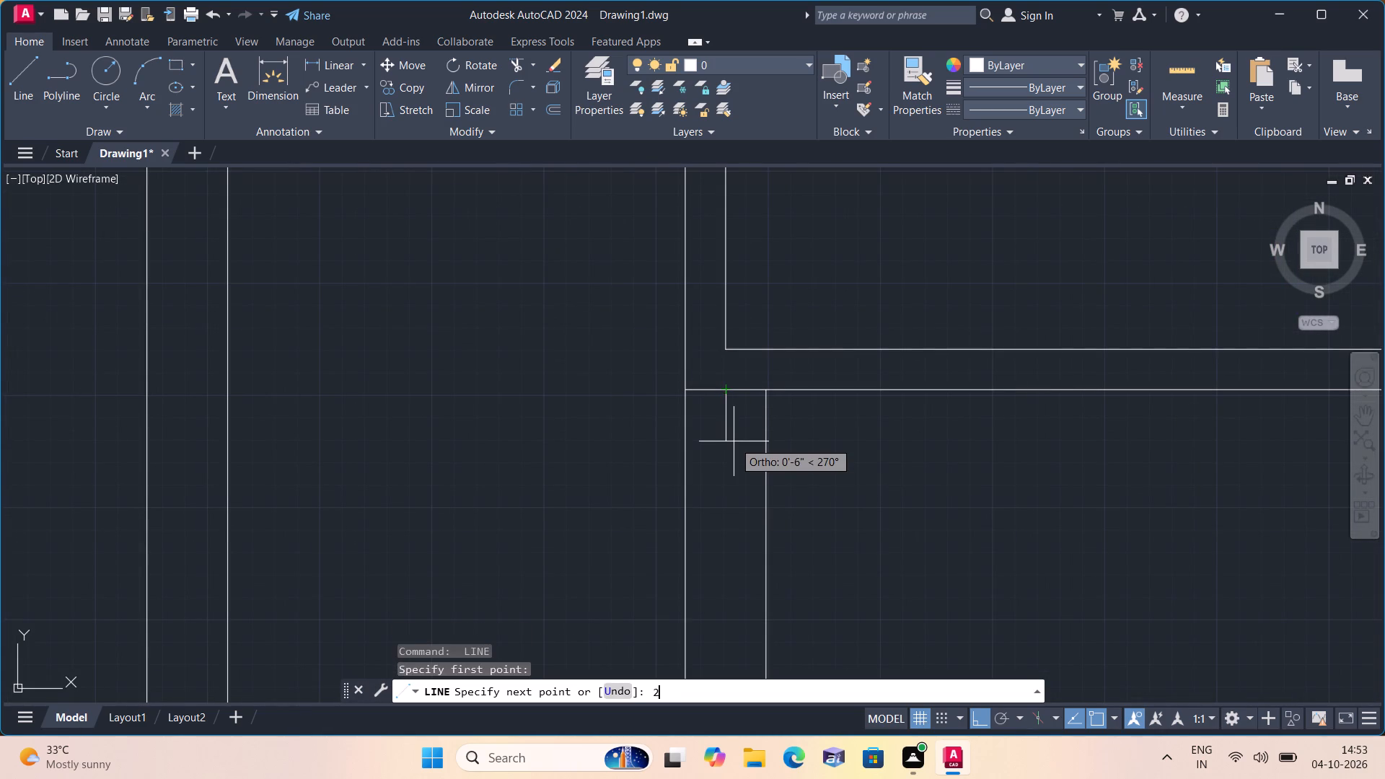
{"action": "key", "text": "space"}
{"action": "type", "text": "2'"}
{"action": "key", "text": "space"}
{"action": "middle_click_drag", "start_coordinate": [730, 637], "coordinate": [700, 509]}
{"action": "scroll", "coordinate": [711, 606], "scroll_direction": "down", "scroll_amount": 1}
{"action": "type", "text": "2\""}
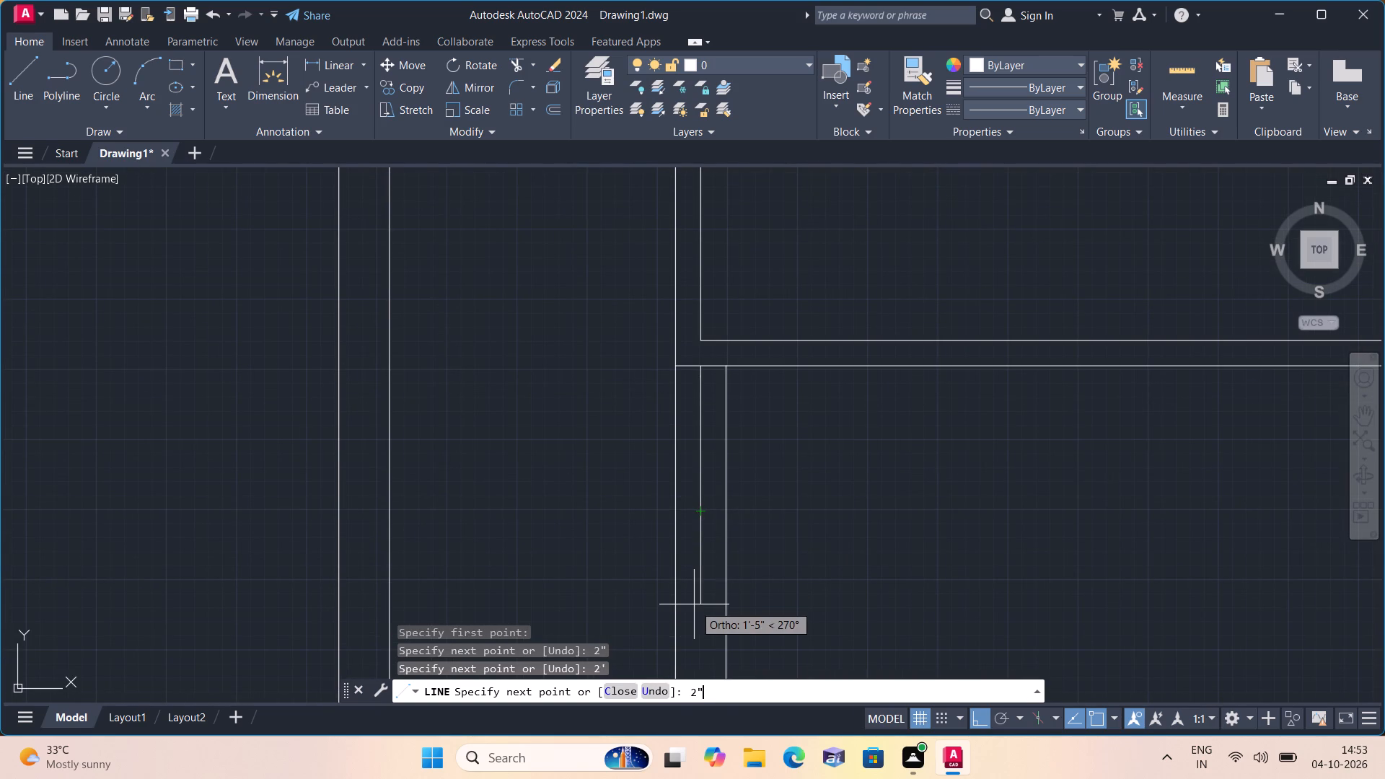
{"action": "key", "text": "space"}
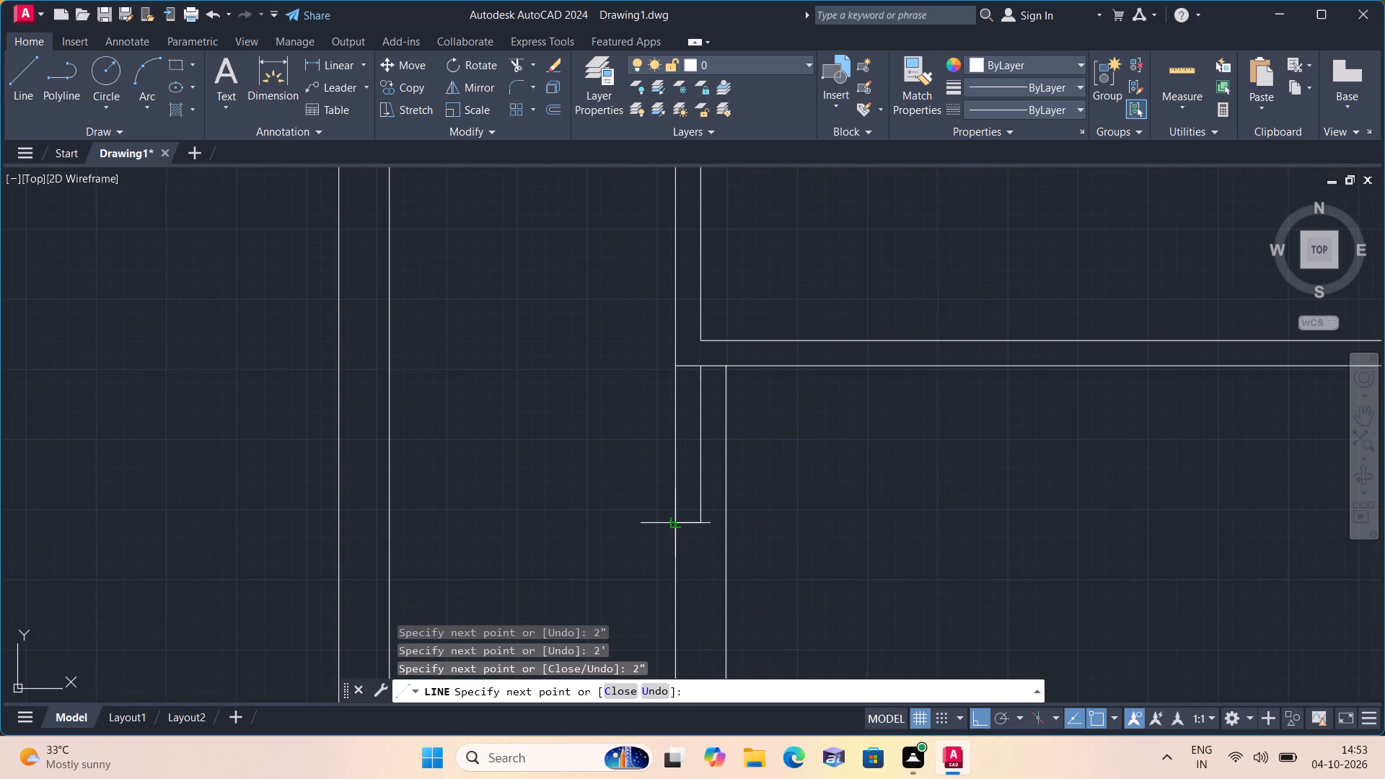
{"action": "left_click", "coordinate": [677, 521]}
{"action": "key", "text": "space"}
Draw a horizontal line from the bottom end of the centre segments to the wall's right face.
{"action": "key", "text": "space"}
{"action": "left_click", "coordinate": [703, 523]}
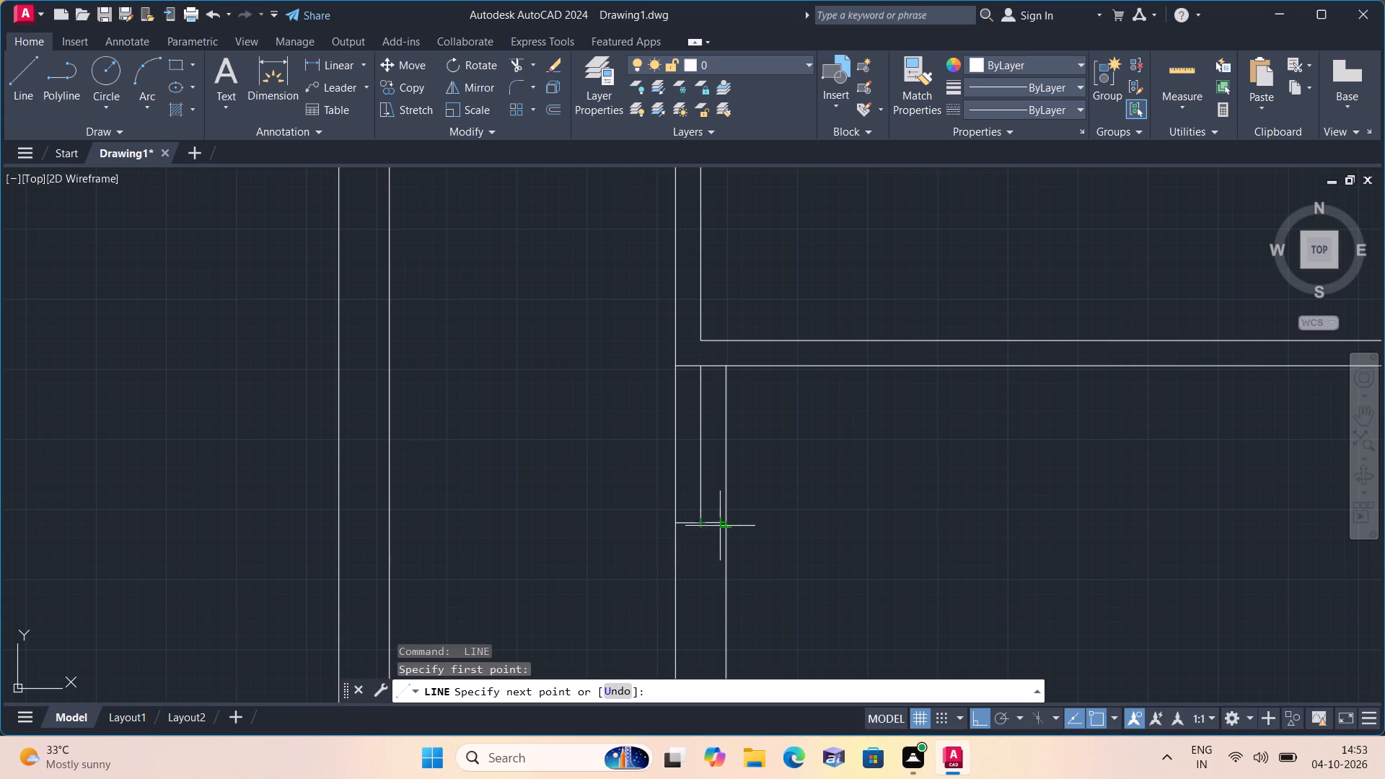
{"action": "left_click", "coordinate": [729, 527]}
{"action": "key", "text": "space"}
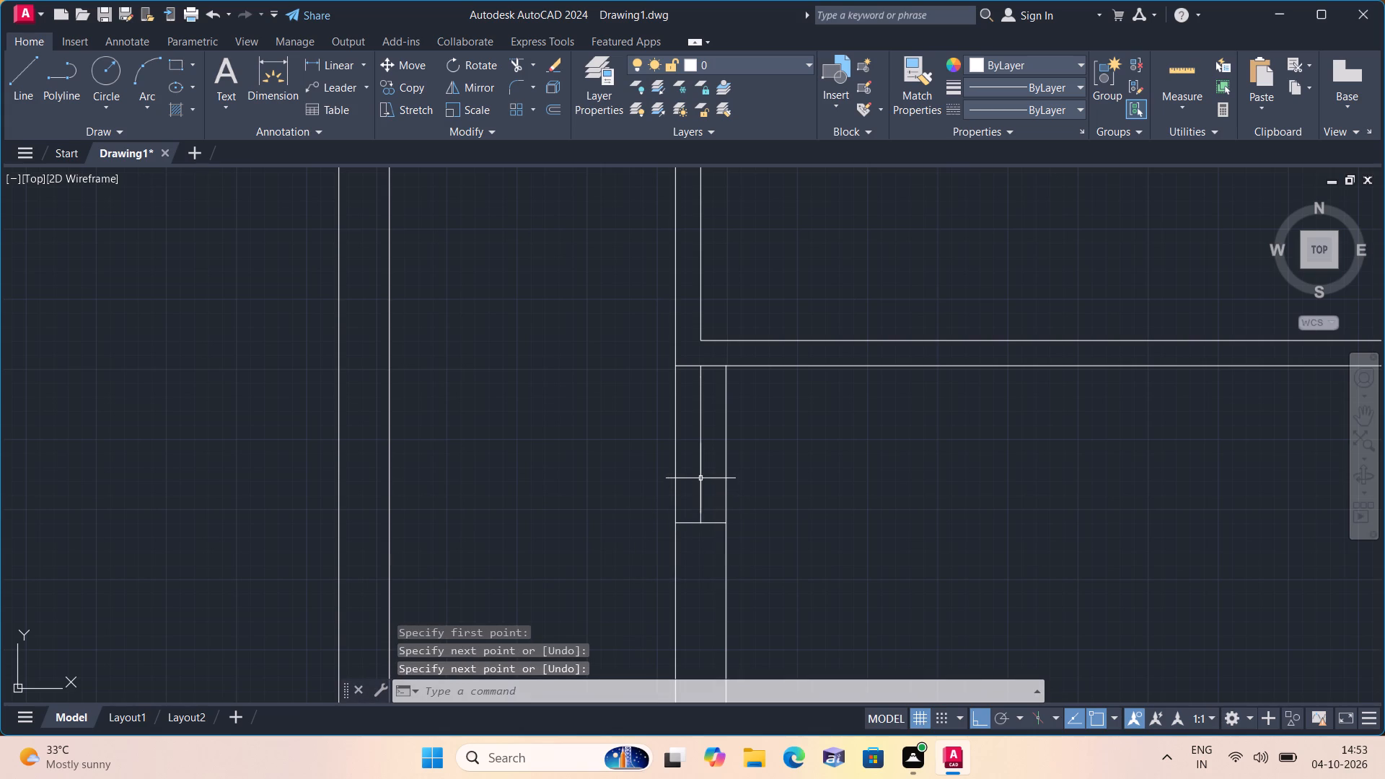
Delete the 2' centre segment between the two 2" stubs.
{"action": "left_click", "coordinate": [700, 478]}
{"action": "scroll", "coordinate": [677, 368], "scroll_direction": "up", "scroll_amount": 2}
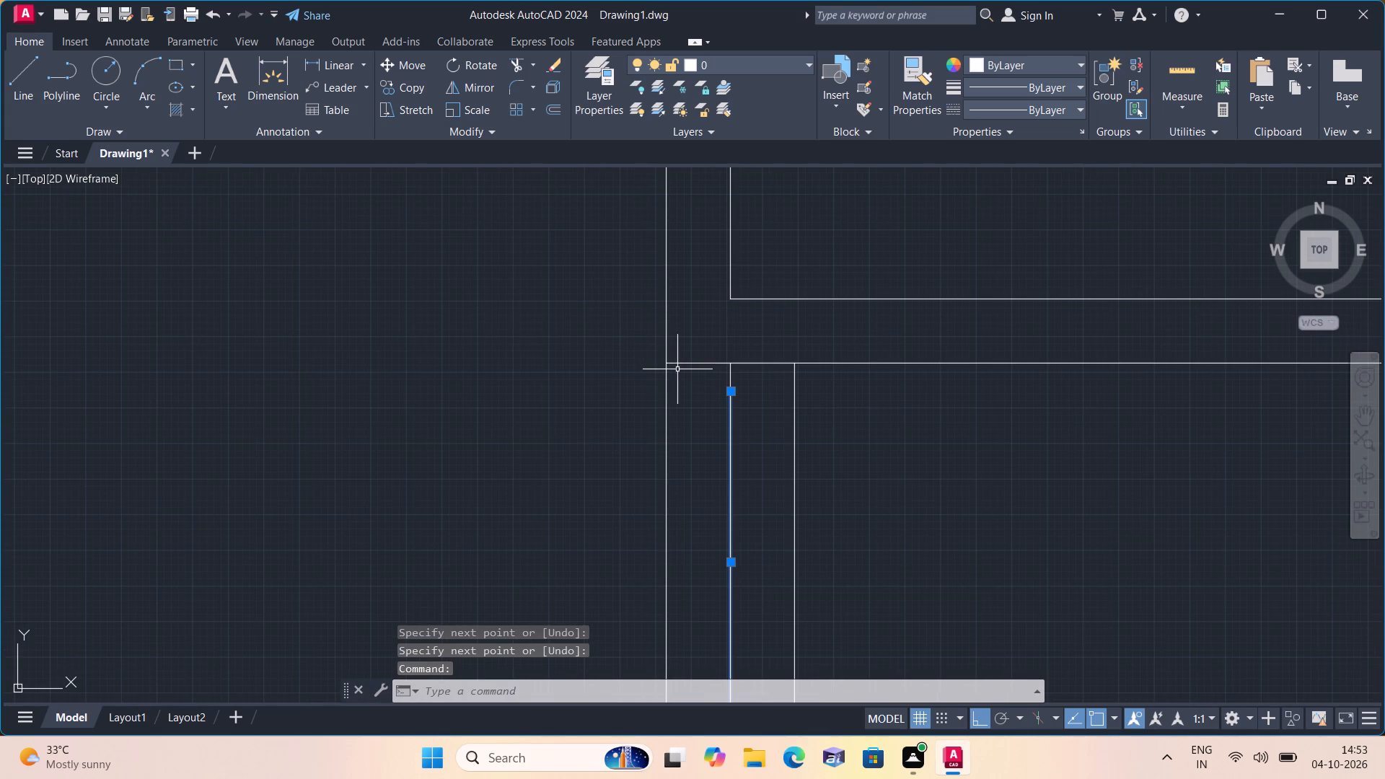
{"action": "key", "text": "Delete"}
Trim both wall faces between the two closing lines to open the doorway below the partition.
{"action": "scroll", "coordinate": [677, 369], "scroll_direction": "down", "scroll_amount": 2}
{"action": "type", "text": "trim"}
{"action": "key", "text": "space"}
{"action": "left_click", "coordinate": [639, 433]}
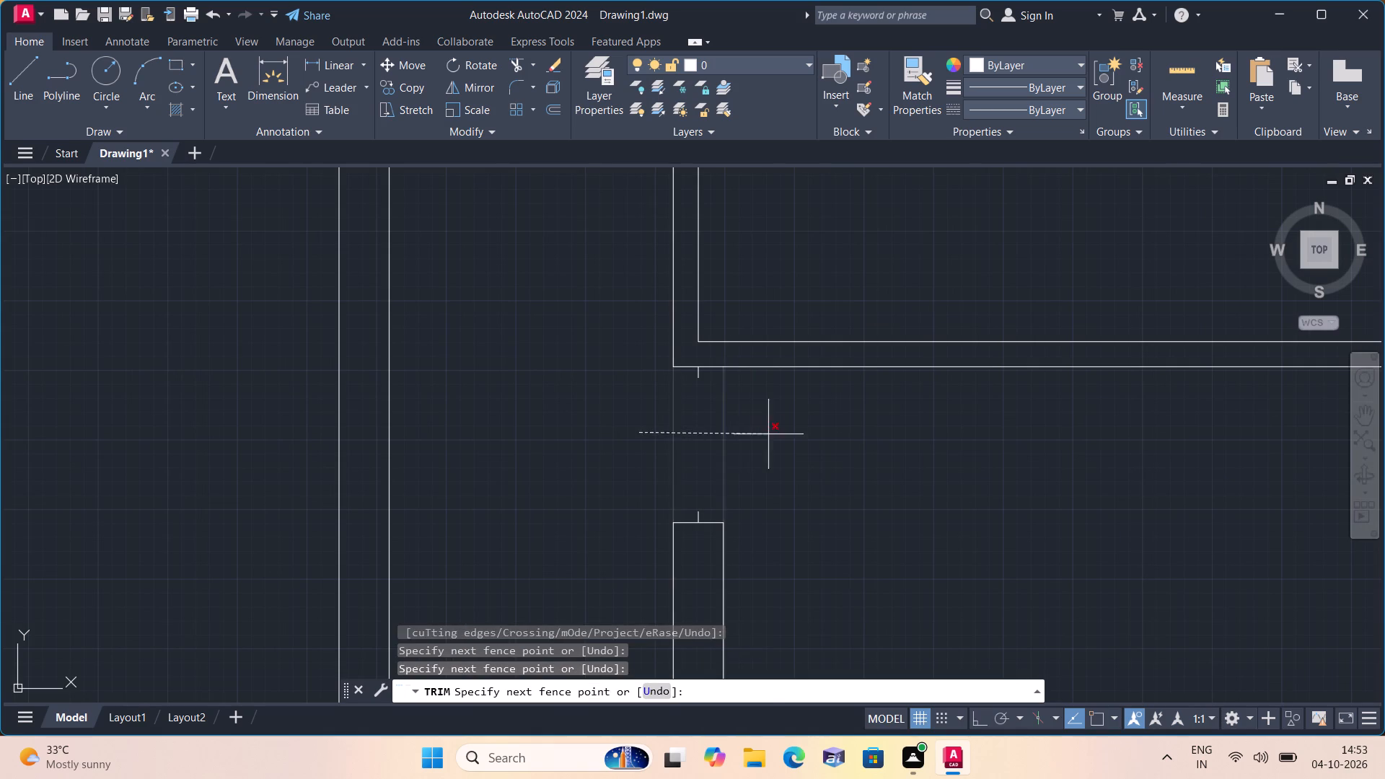
{"action": "left_click", "coordinate": [796, 432]}
{"action": "key", "text": "Escape"}
Offset the inner left wall face of the small room below the middle column 5'7.5" to the right.
{"action": "scroll", "coordinate": [783, 441], "scroll_direction": "down", "scroll_amount": 2}
{"action": "scroll", "coordinate": [630, 483], "scroll_direction": "down", "scroll_amount": 1}
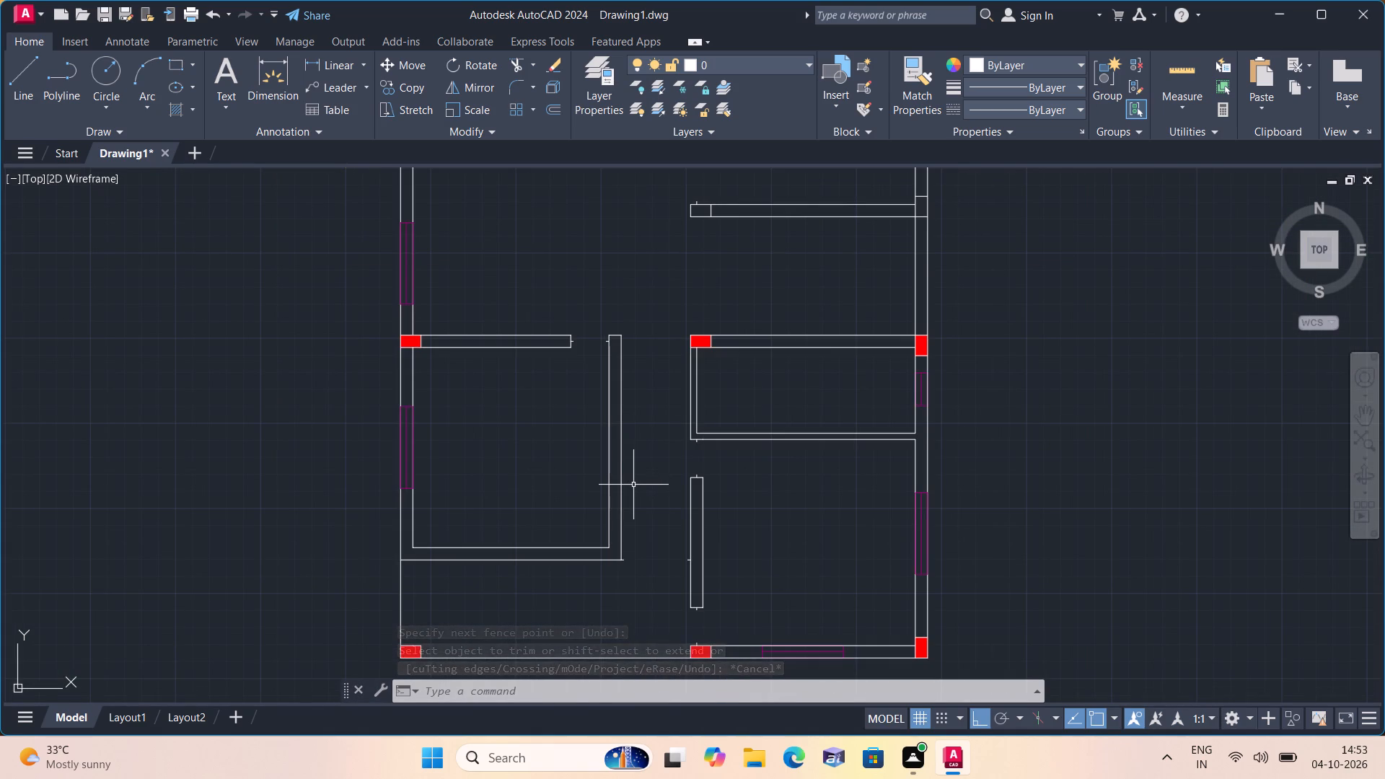
{"action": "middle_click_drag", "start_coordinate": [633, 484], "coordinate": [515, 563]}
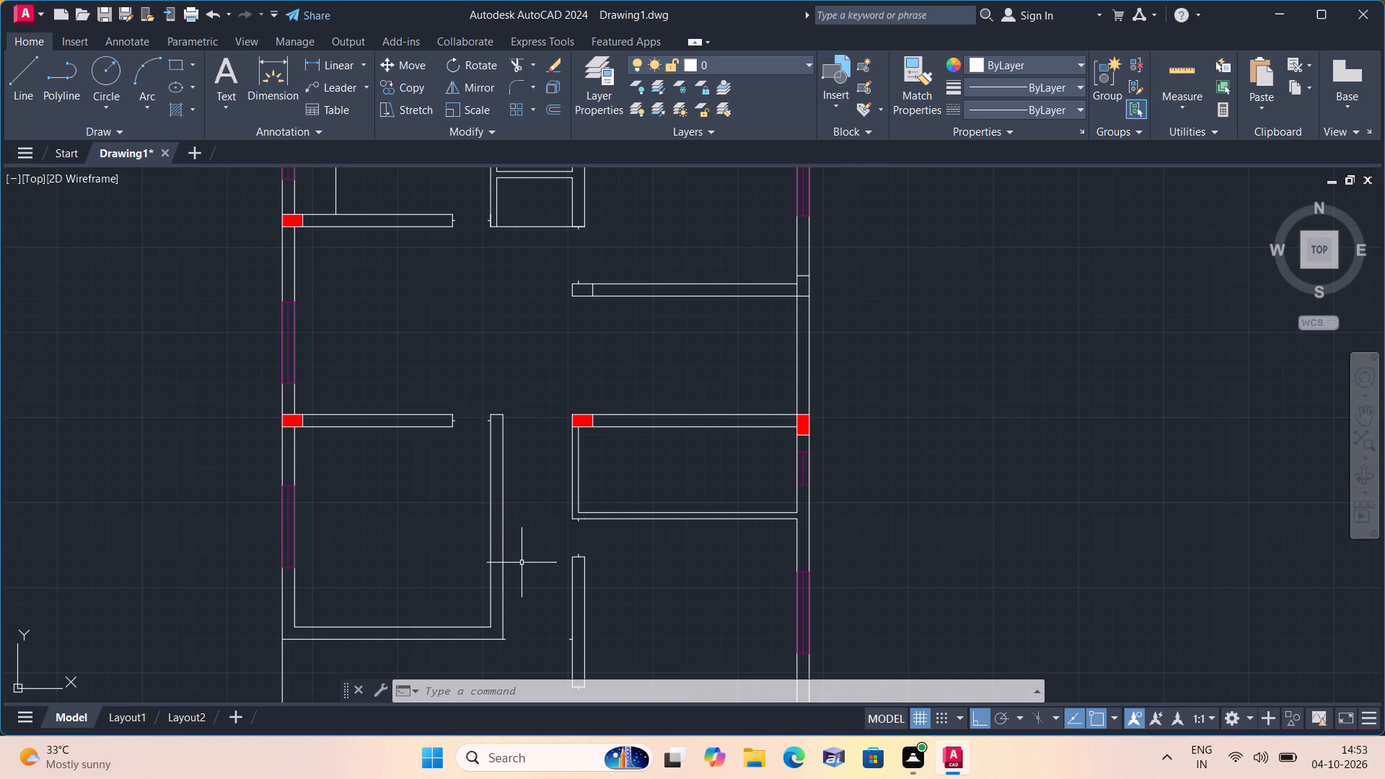
{"action": "type", "text": "off"}
{"action": "key", "text": "space"}
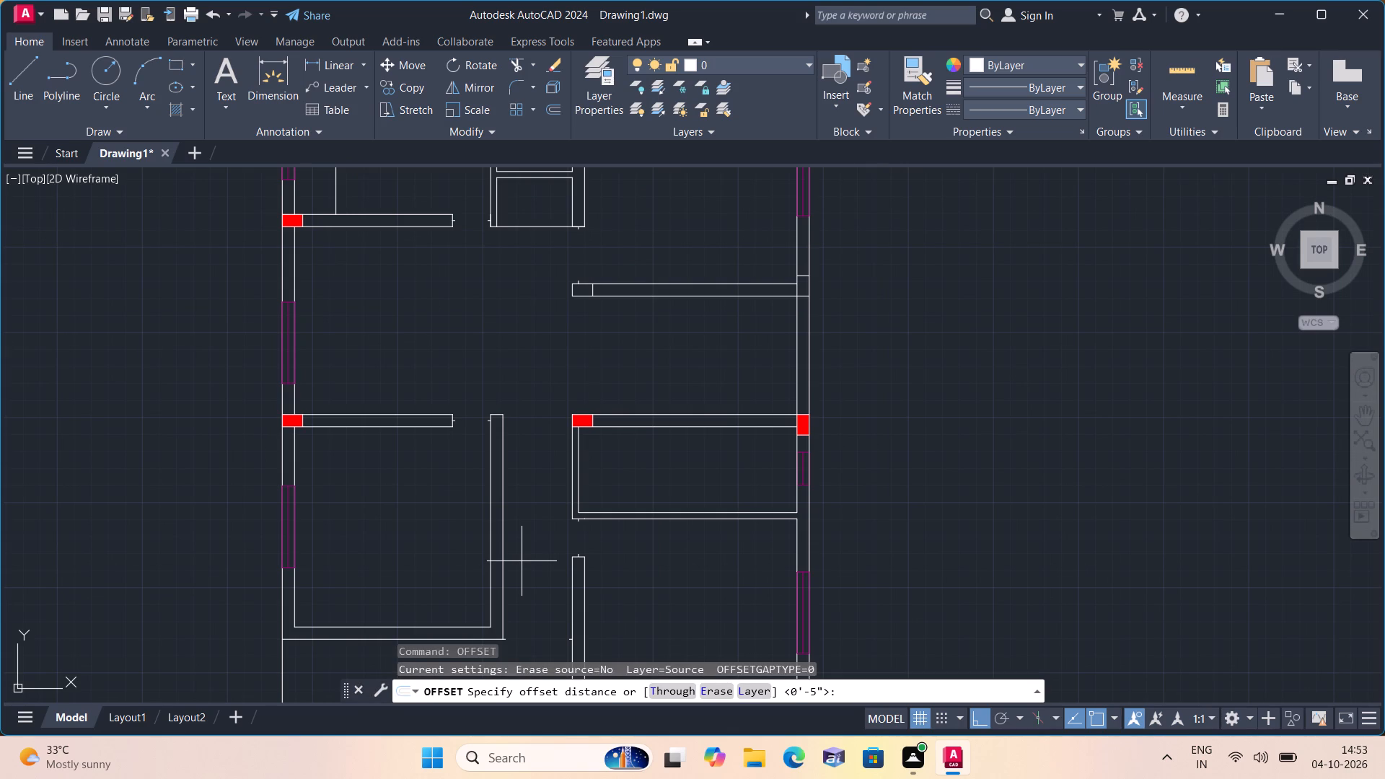
{"action": "type", "text": "5'7.5\""}
{"action": "key", "text": "space"}
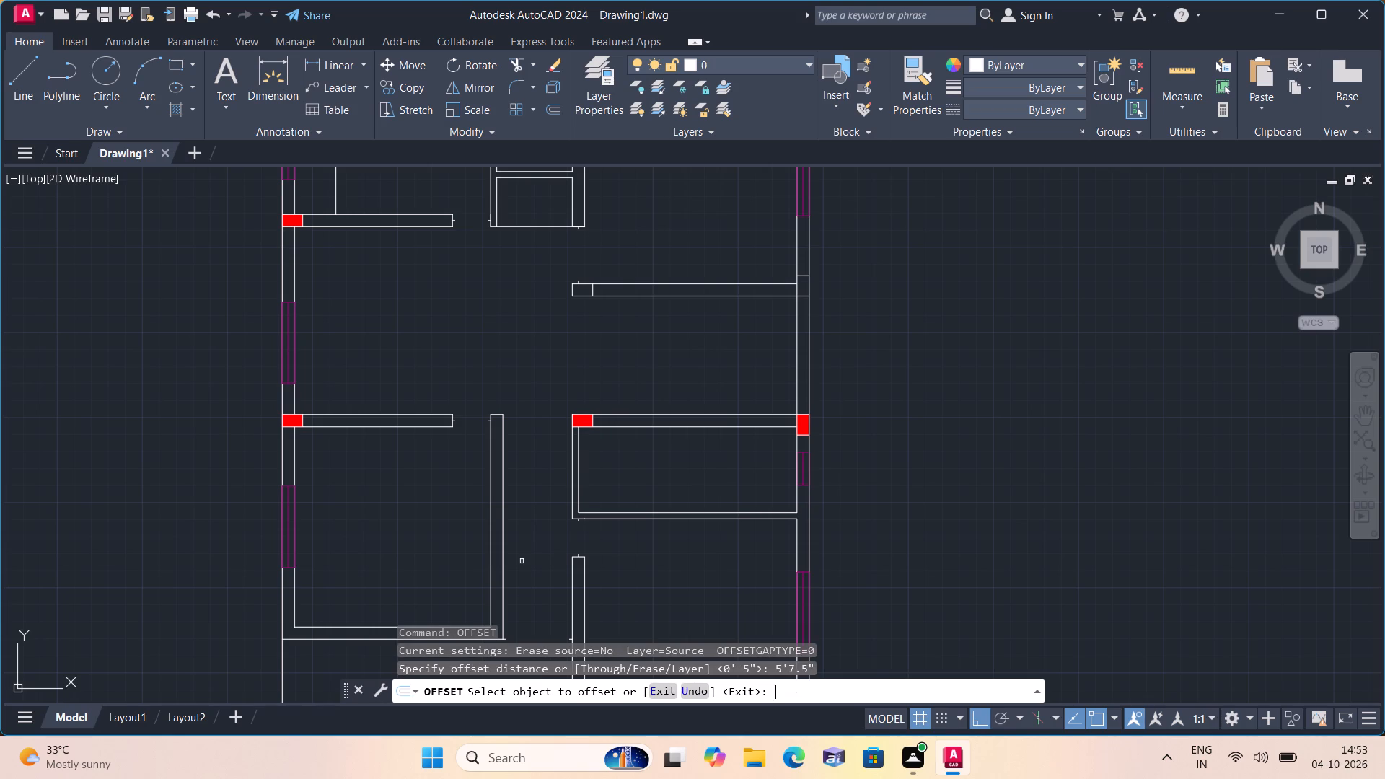
{"action": "left_click", "coordinate": [581, 465]}
{"action": "left_click", "coordinate": [632, 470]}
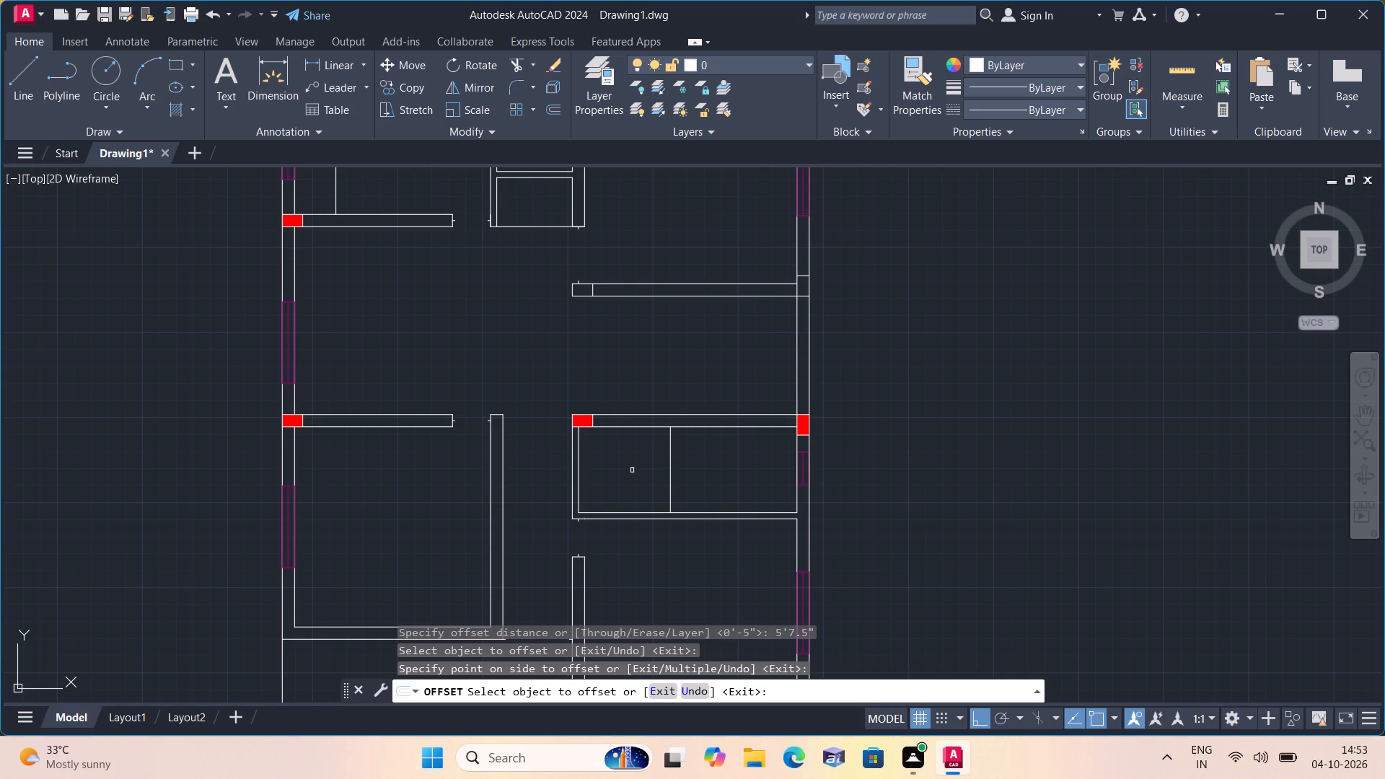
{"action": "key", "text": "space"}
Offset the new vertical line 4.5" to the right to form a partition in the small room.
{"action": "key", "text": "space"}
{"action": "type", "text": "4.5\""}
{"action": "key", "text": "space"}
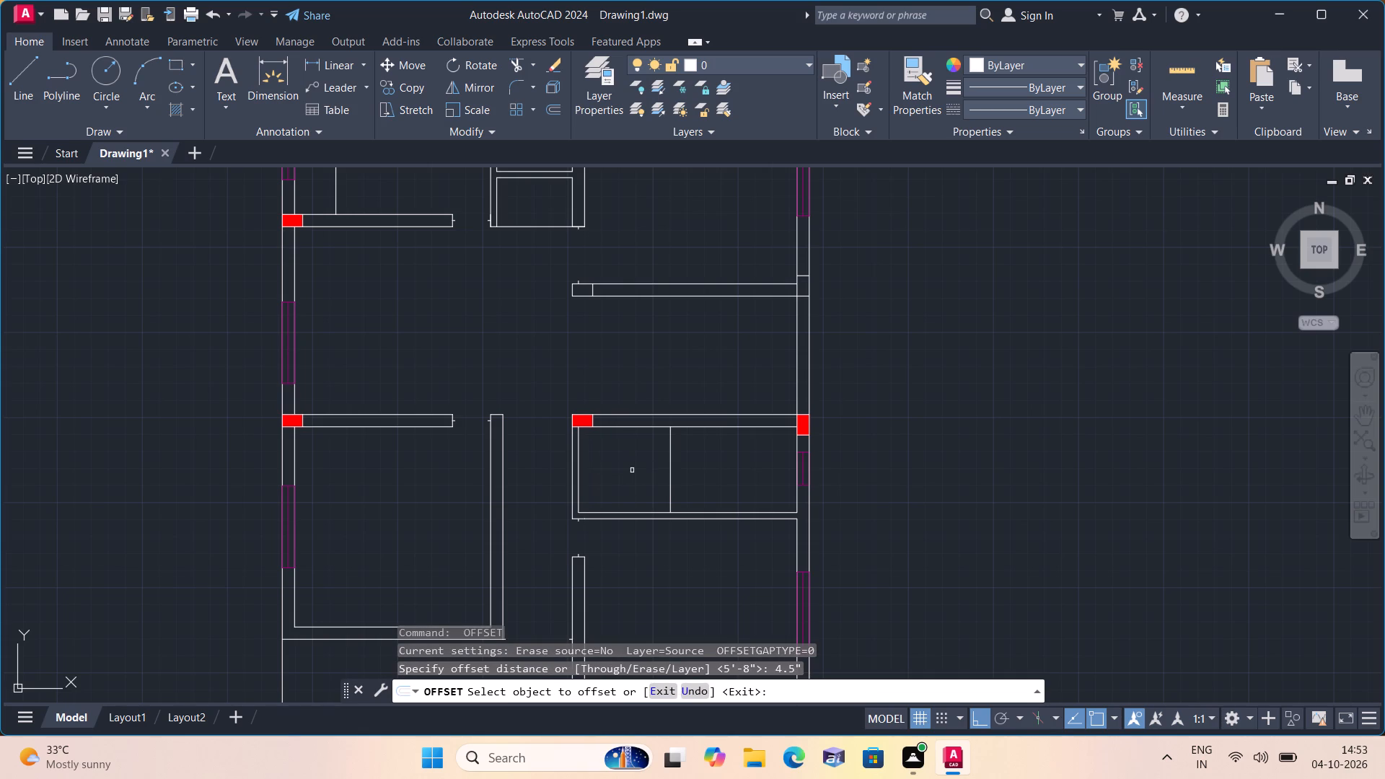
{"action": "left_click", "coordinate": [671, 457]}
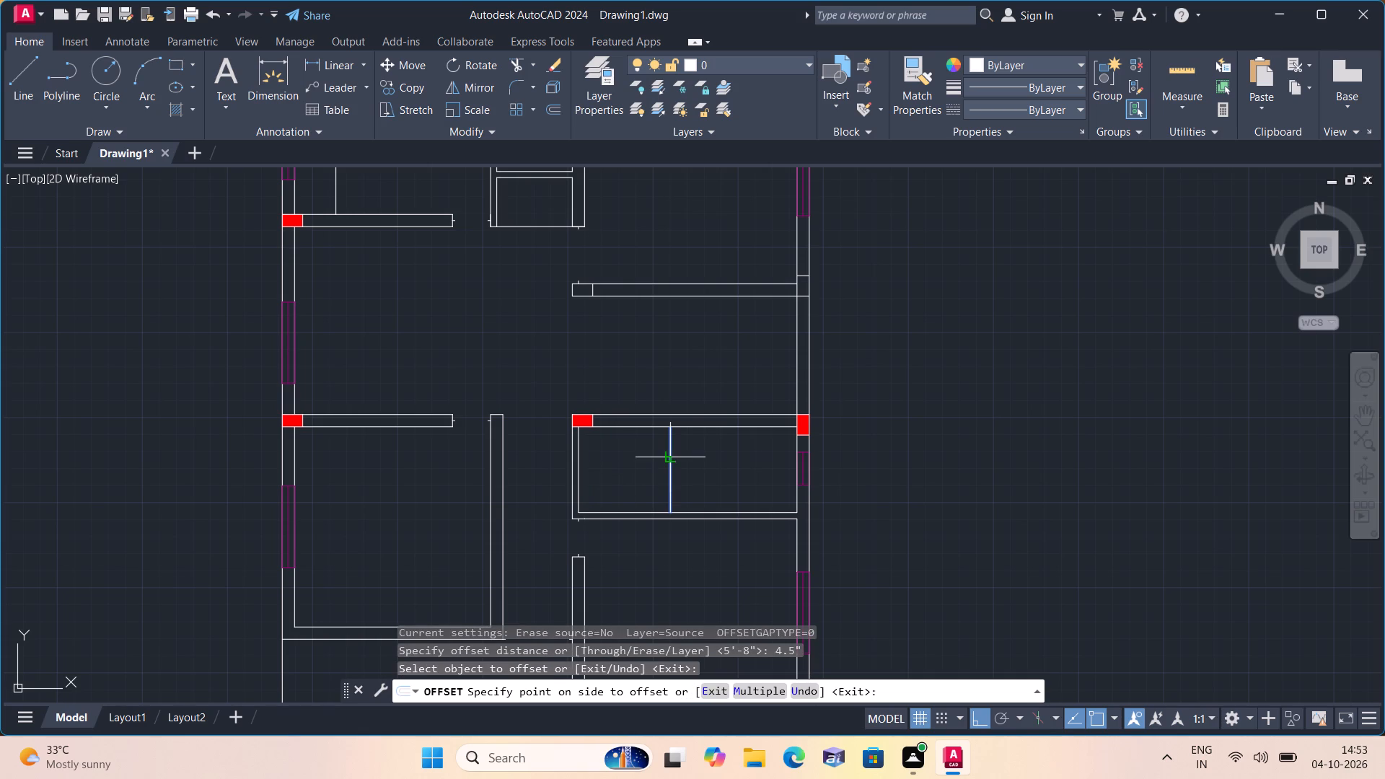
{"action": "left_click", "coordinate": [692, 453]}
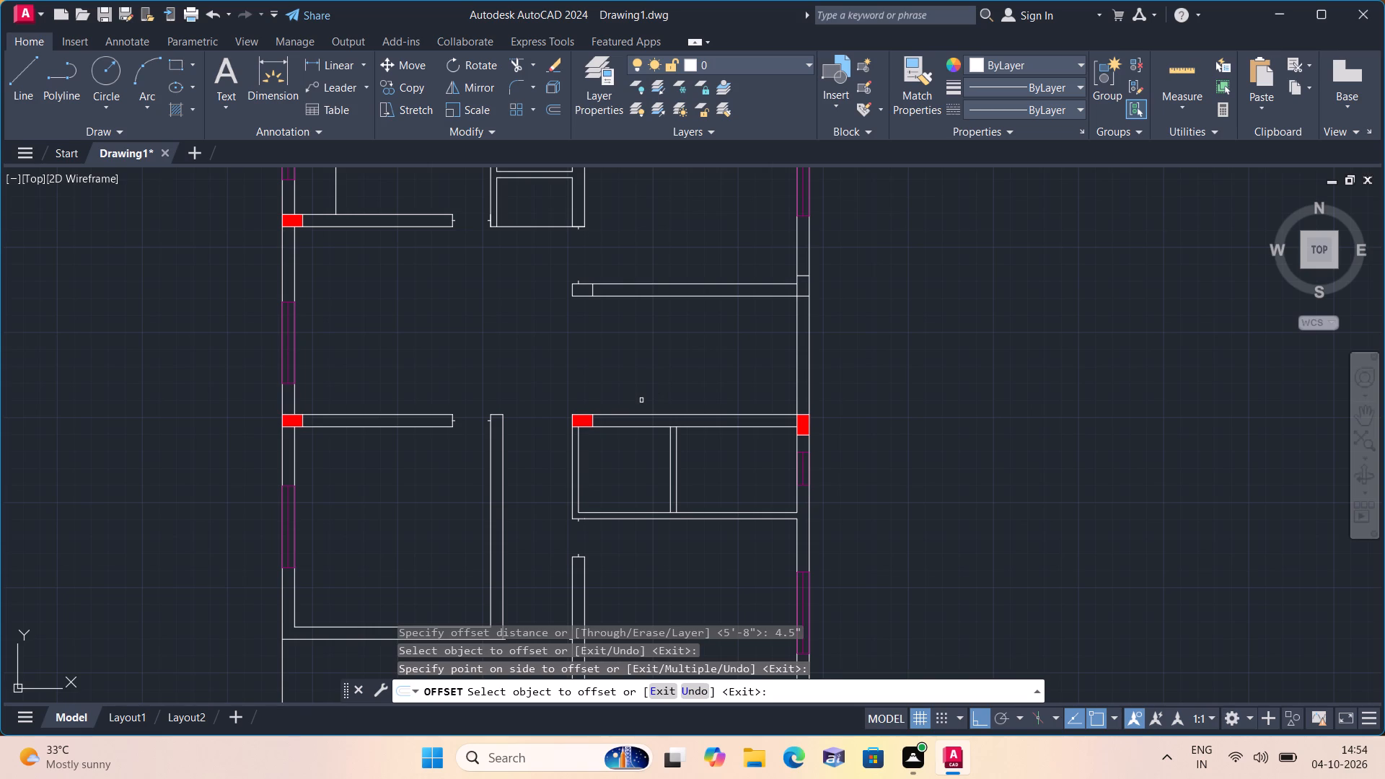
{"action": "key", "text": "space"}
Offset the partition's right face 3' to the right.
{"action": "key", "text": "space"}
{"action": "type", "text": "3'"}
{"action": "key", "text": "space"}
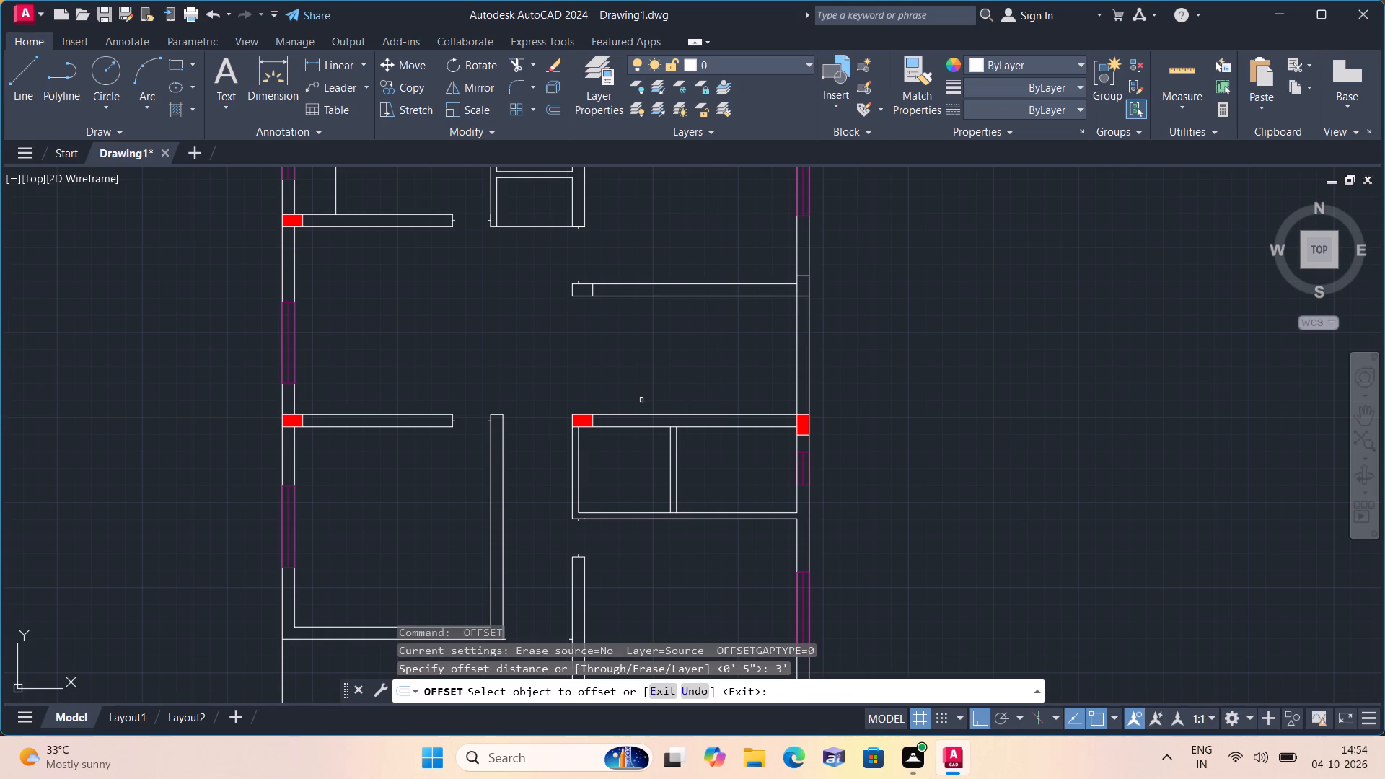
{"action": "left_click", "coordinate": [677, 448]}
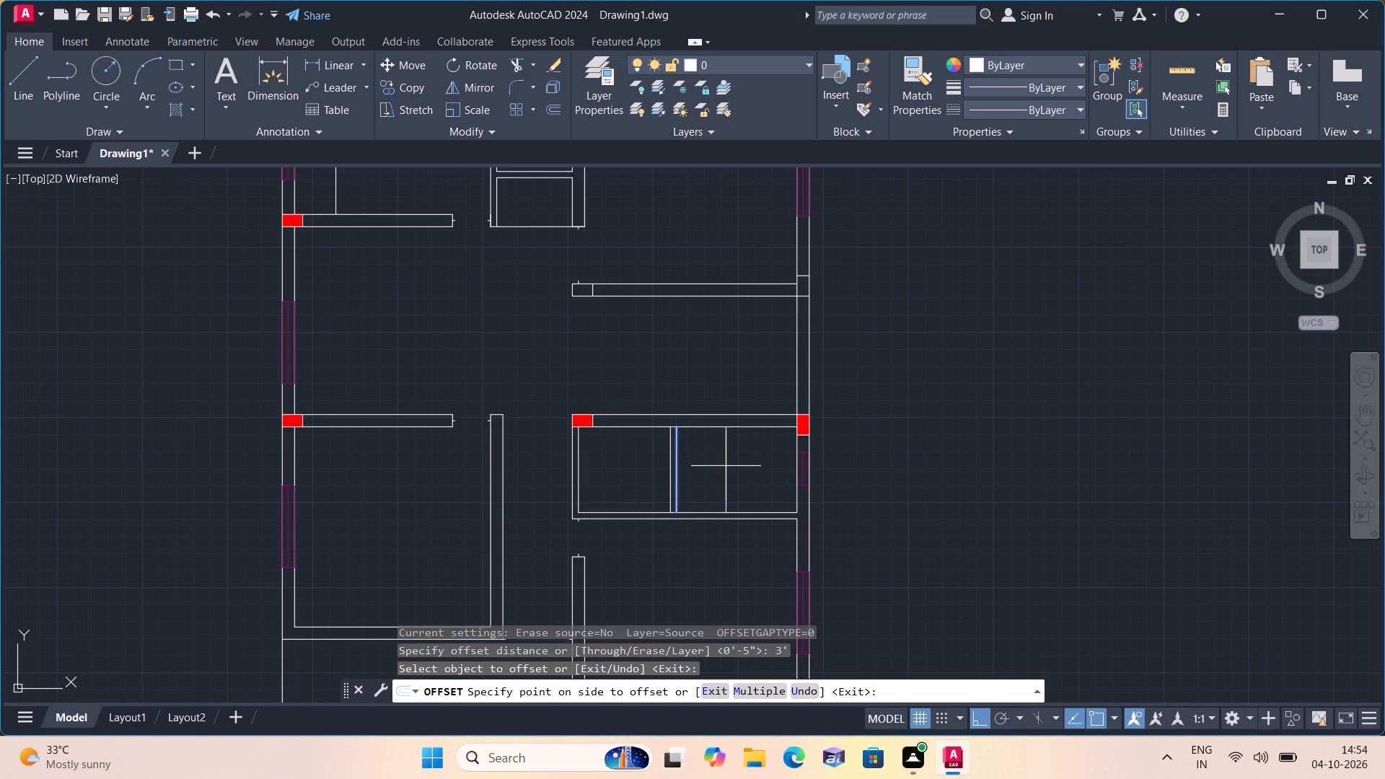
{"action": "left_click", "coordinate": [726, 466]}
{"action": "key", "text": "space"}
Offset the newest vertical line 4.5" to the right to form a second partition.
{"action": "key", "text": "space"}
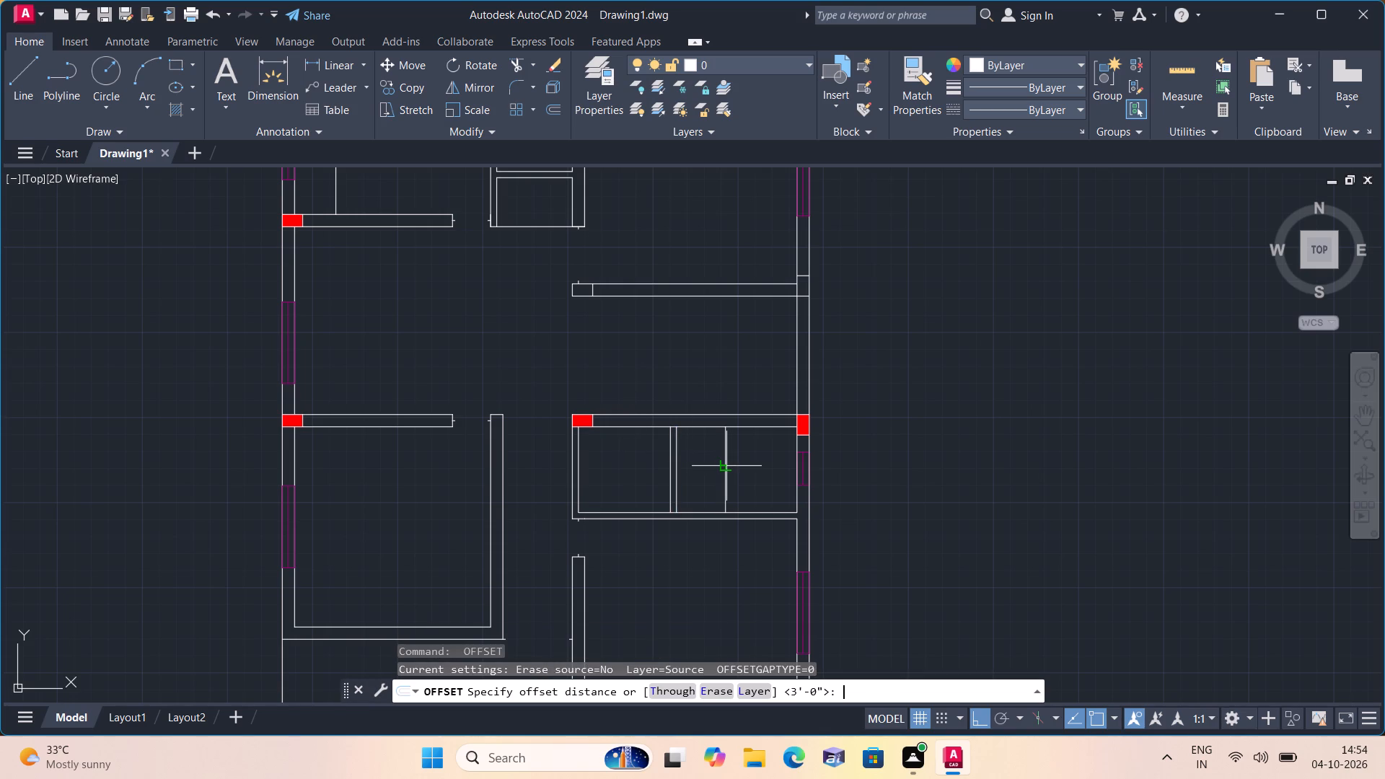
{"action": "type", "text": "4.5\""}
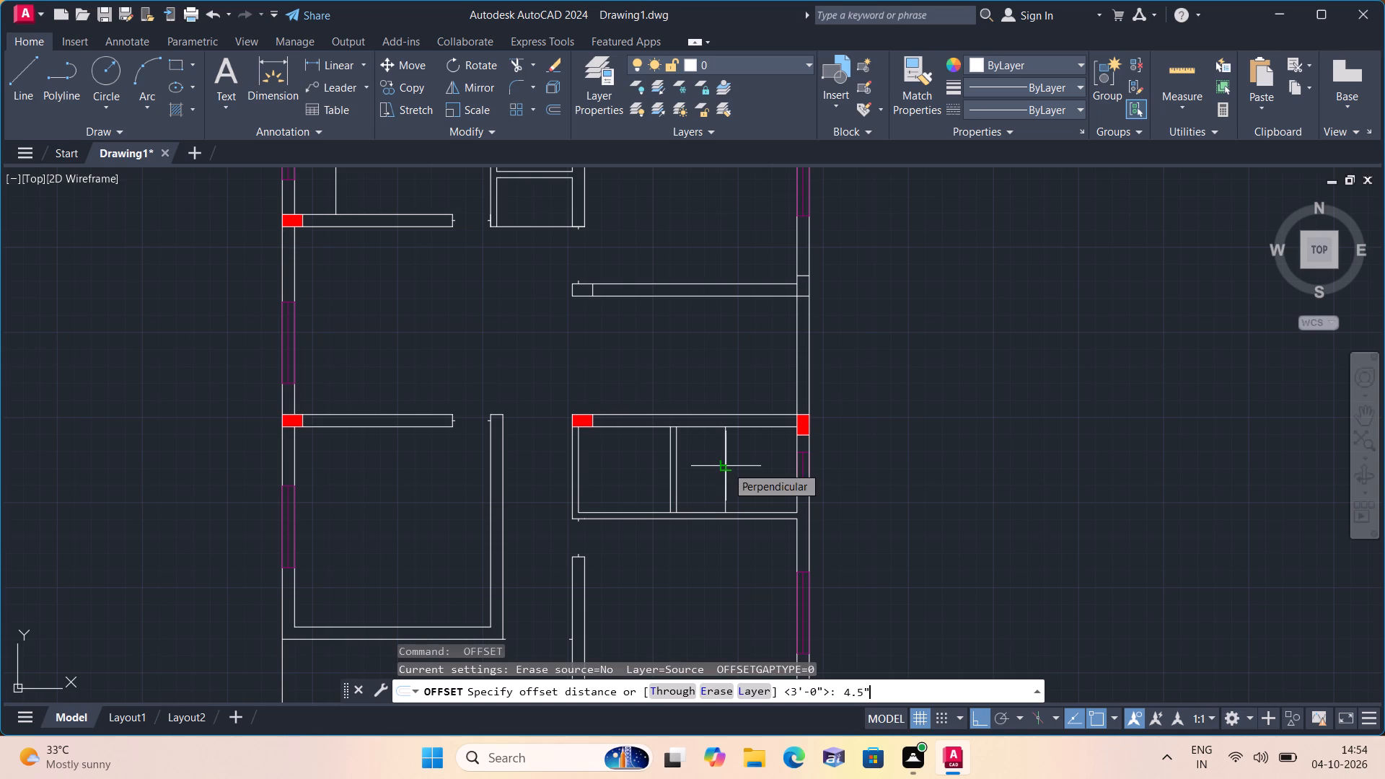
{"action": "key", "text": "space"}
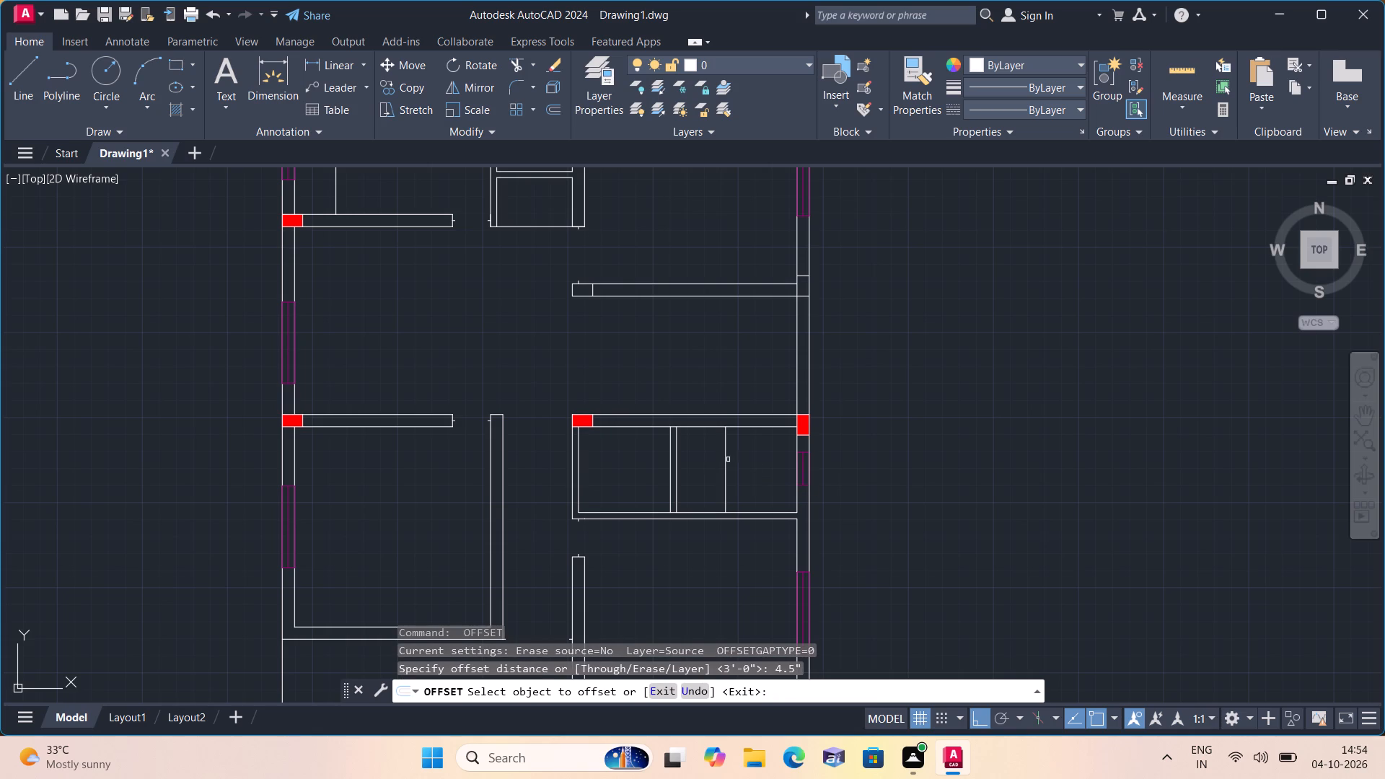
{"action": "left_click", "coordinate": [726, 459]}
{"action": "left_click", "coordinate": [766, 465]}
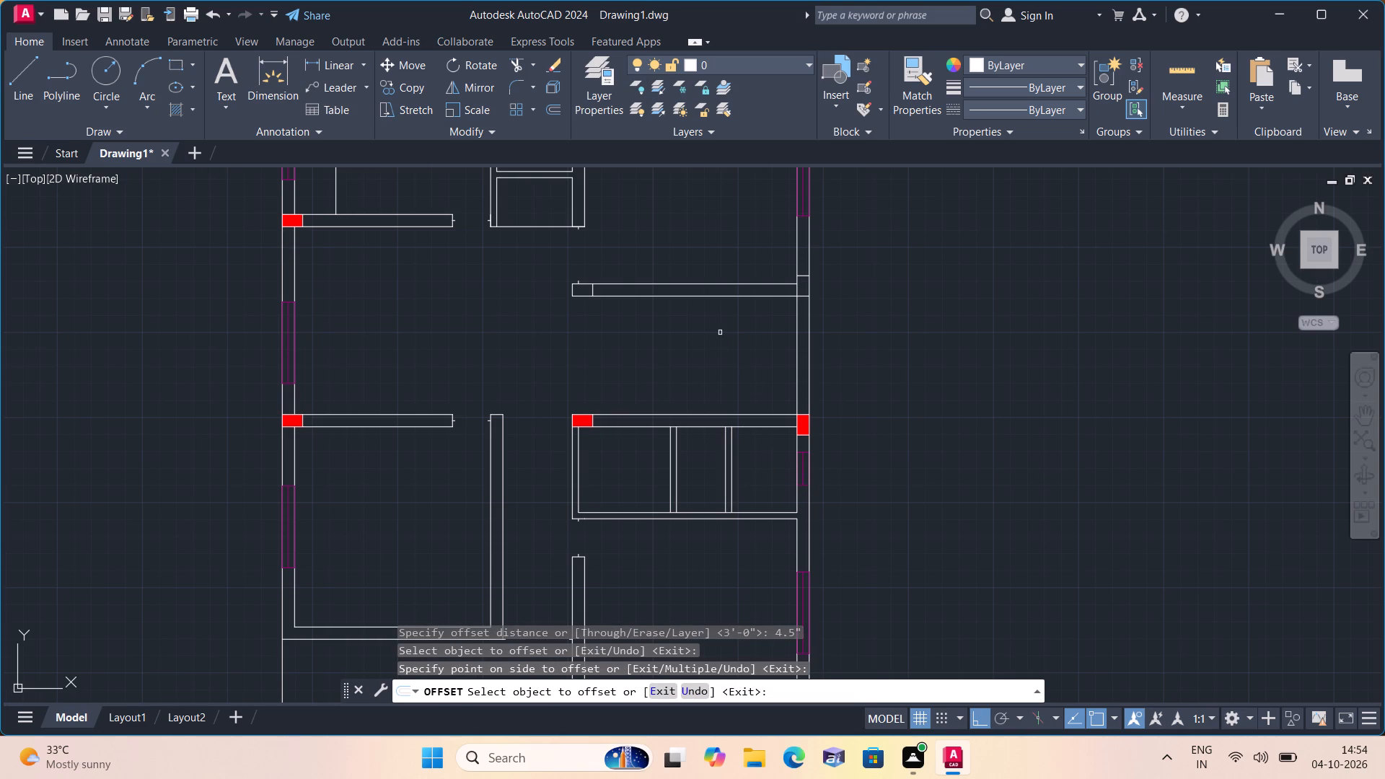
{"action": "key", "text": "space"}
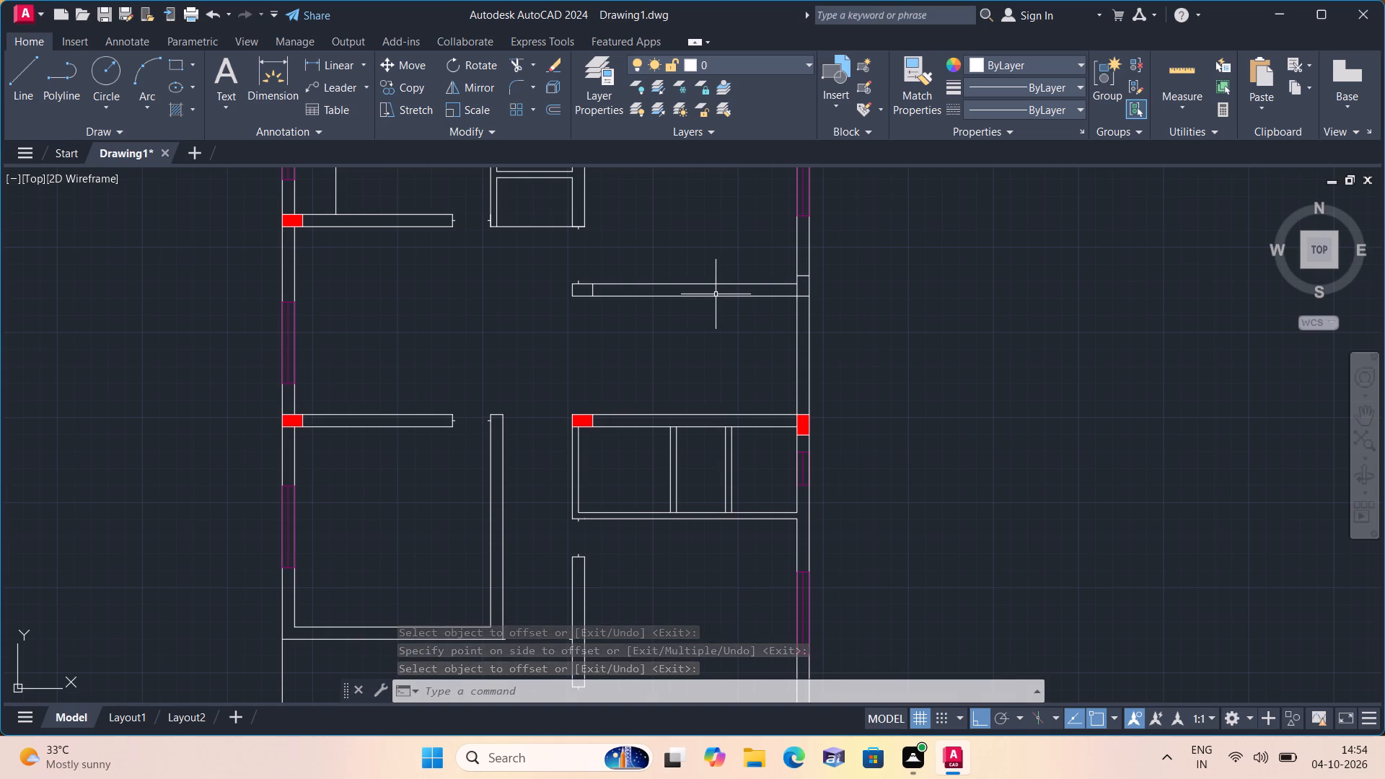
Extend both pairs of partition lines up through the wall above the small room to its upper face.
{"action": "type", "text": "exte"}
{"action": "key", "text": "space"}
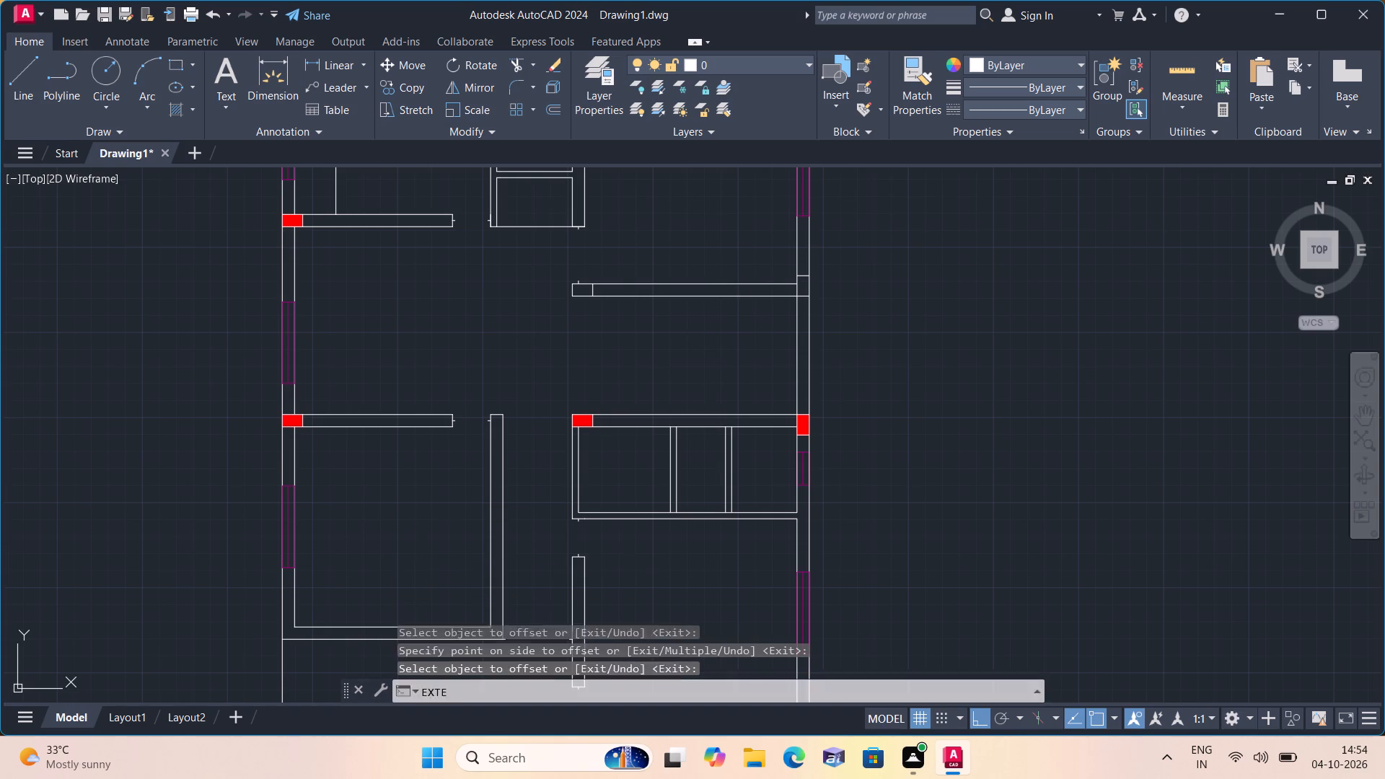
{"action": "left_click", "coordinate": [687, 451]}
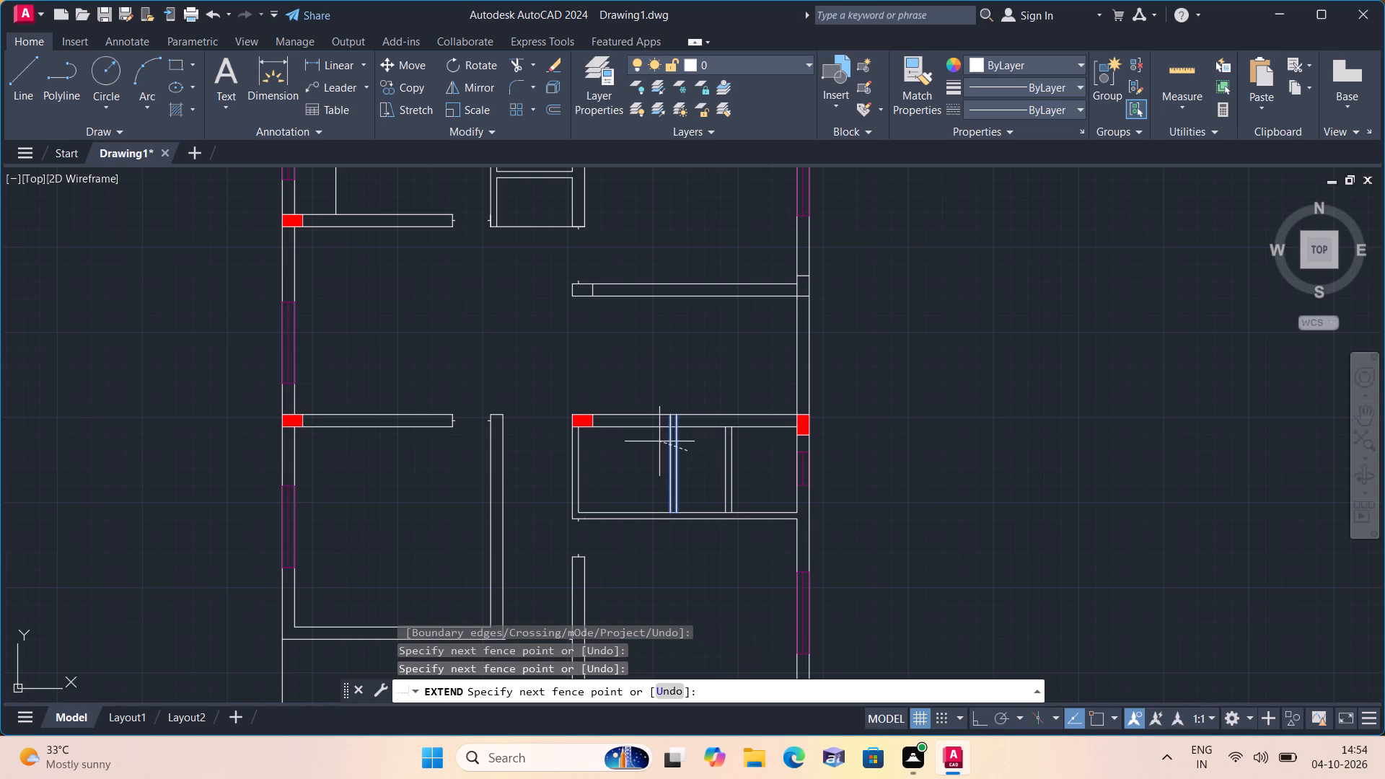
{"action": "left_click", "coordinate": [659, 441]}
{"action": "key", "text": "space"}
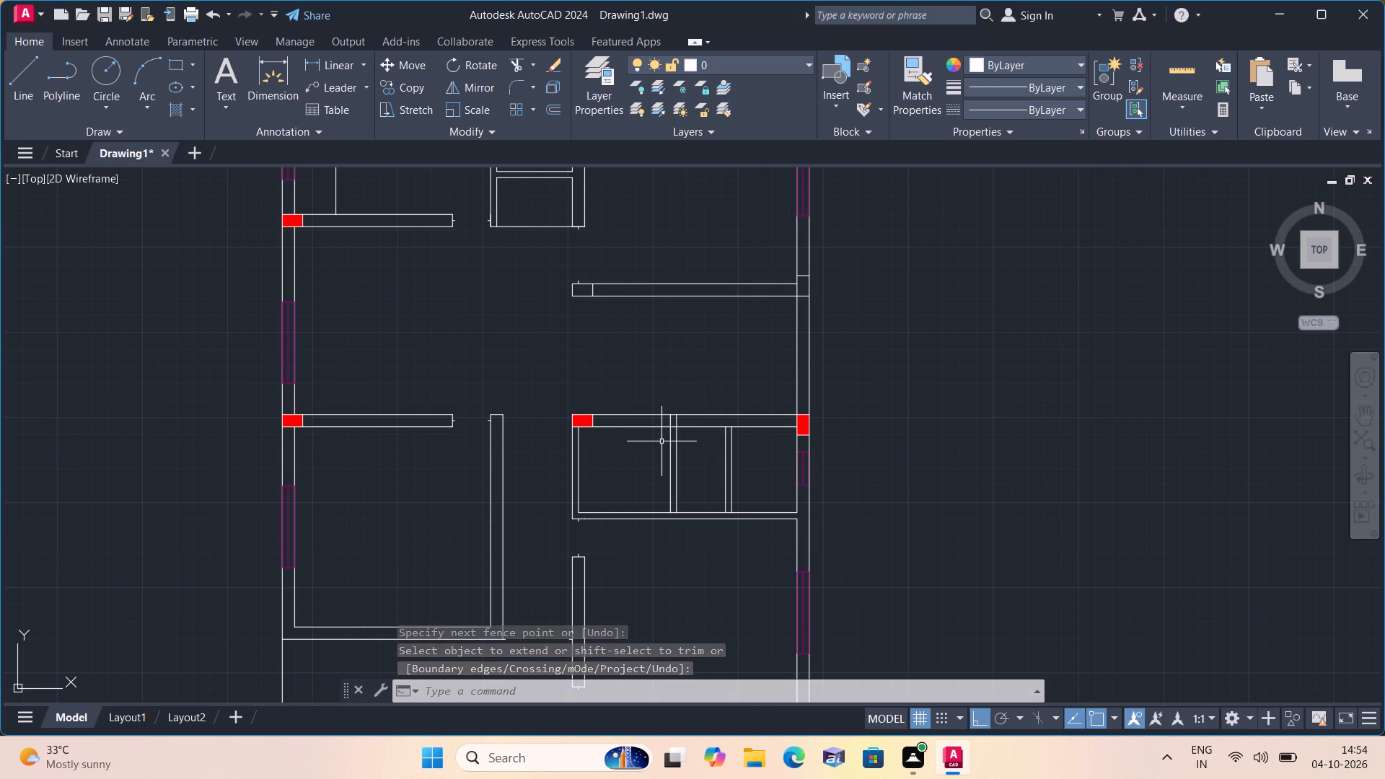
{"action": "key", "text": "space"}
{"action": "left_click", "coordinate": [775, 463]}
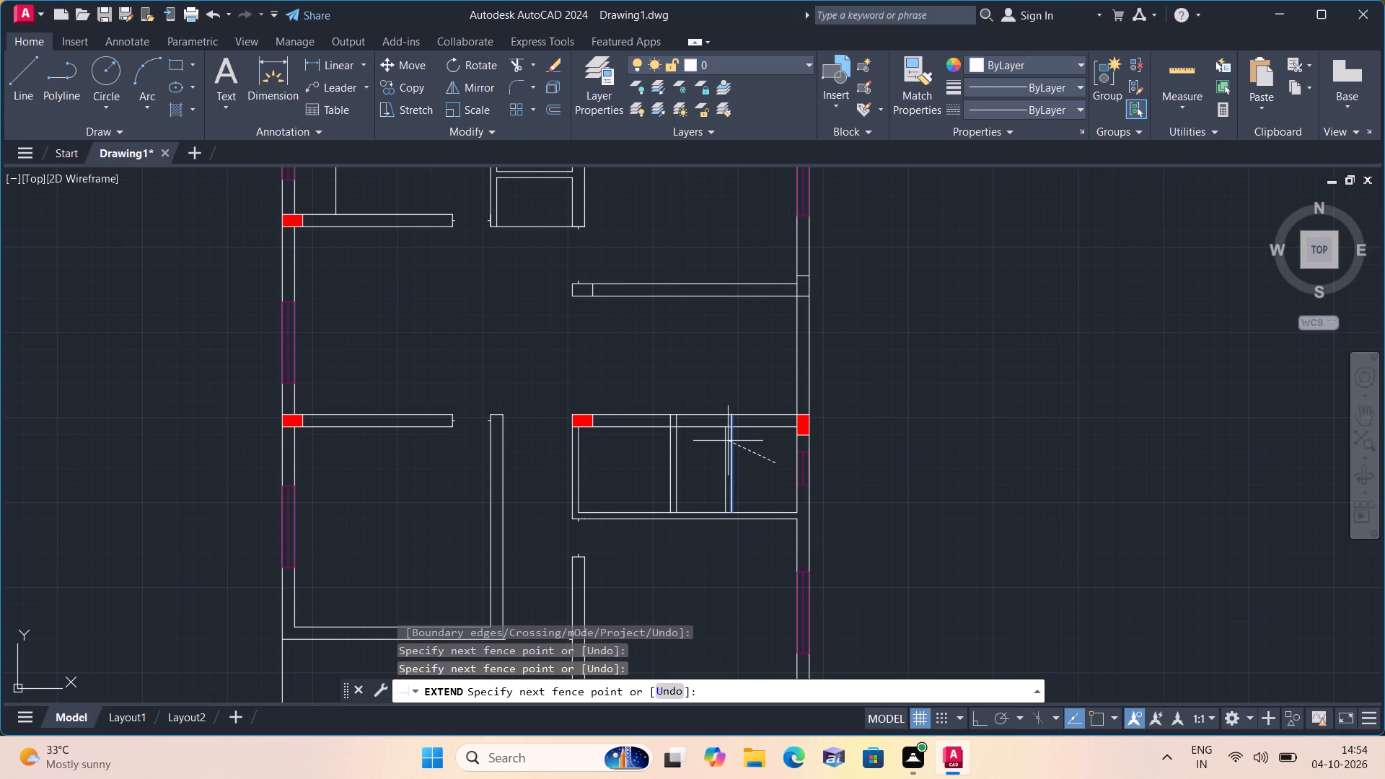
{"action": "left_click", "coordinate": [722, 441]}
{"action": "key", "text": "space"}
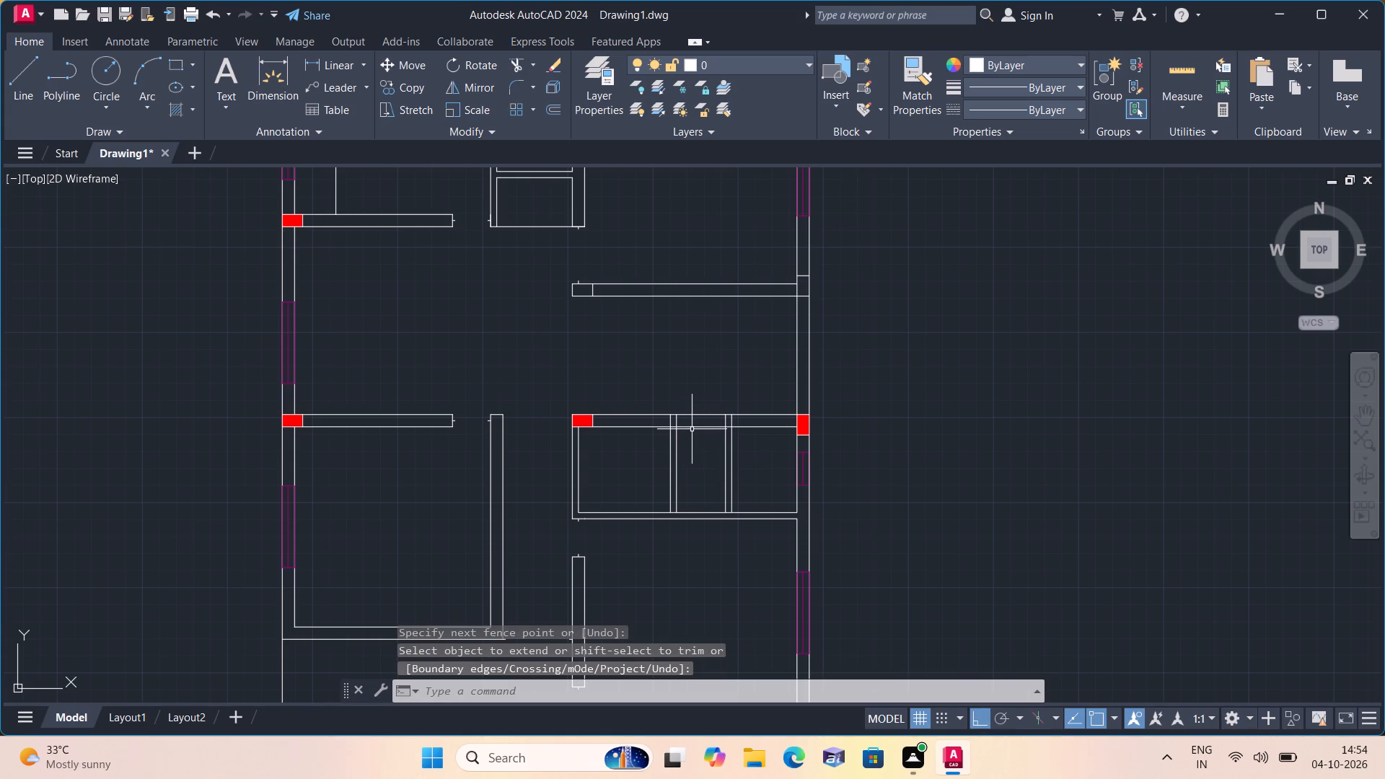
{"action": "scroll", "coordinate": [668, 348], "scroll_direction": "down", "scroll_amount": 1}
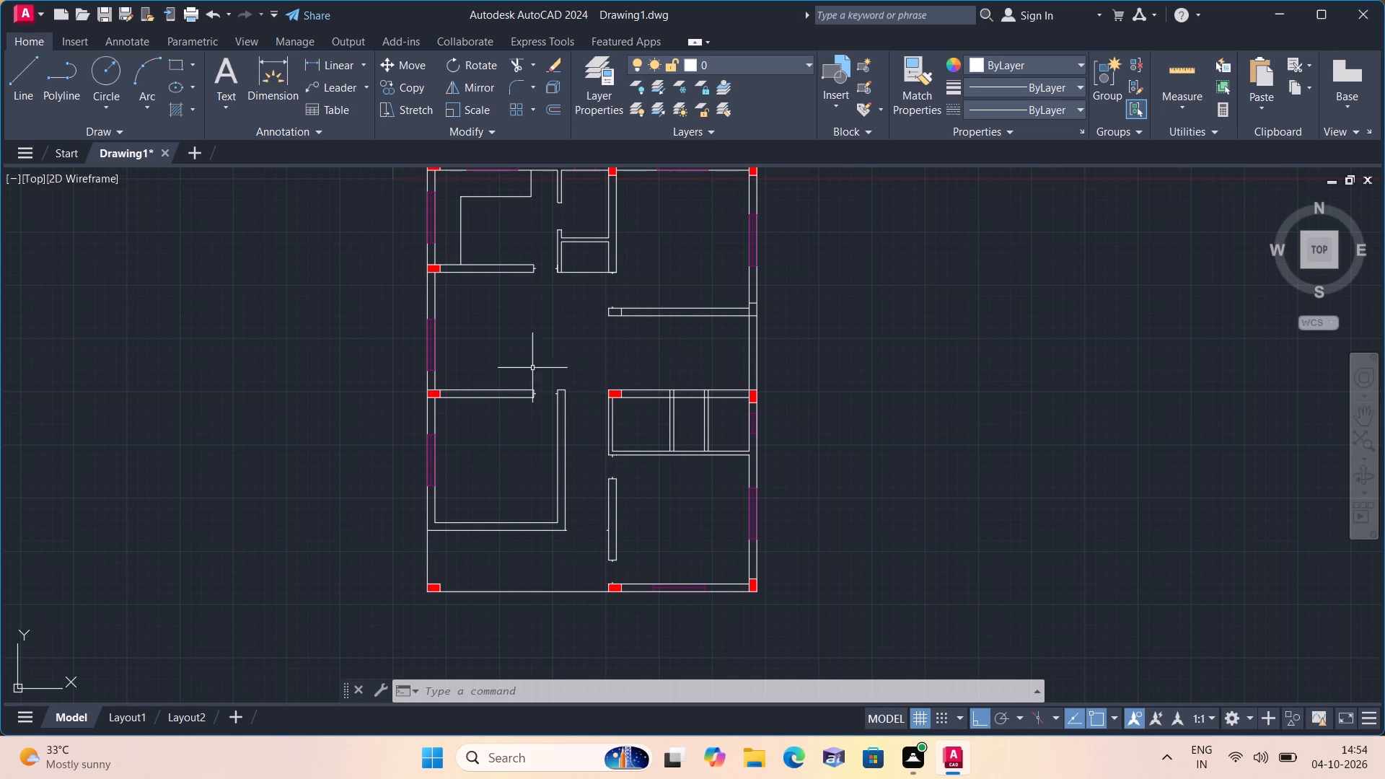
Draw a short line across the left outer wall along the lower edge of the red column below the upper-left room.
{"action": "scroll", "coordinate": [506, 325], "scroll_direction": "down", "scroll_amount": 1}
{"action": "middle_click_drag", "start_coordinate": [439, 289], "coordinate": [532, 327]}
{"action": "scroll", "coordinate": [537, 327], "scroll_direction": "up", "scroll_amount": 2}
{"action": "key", "text": "l"}
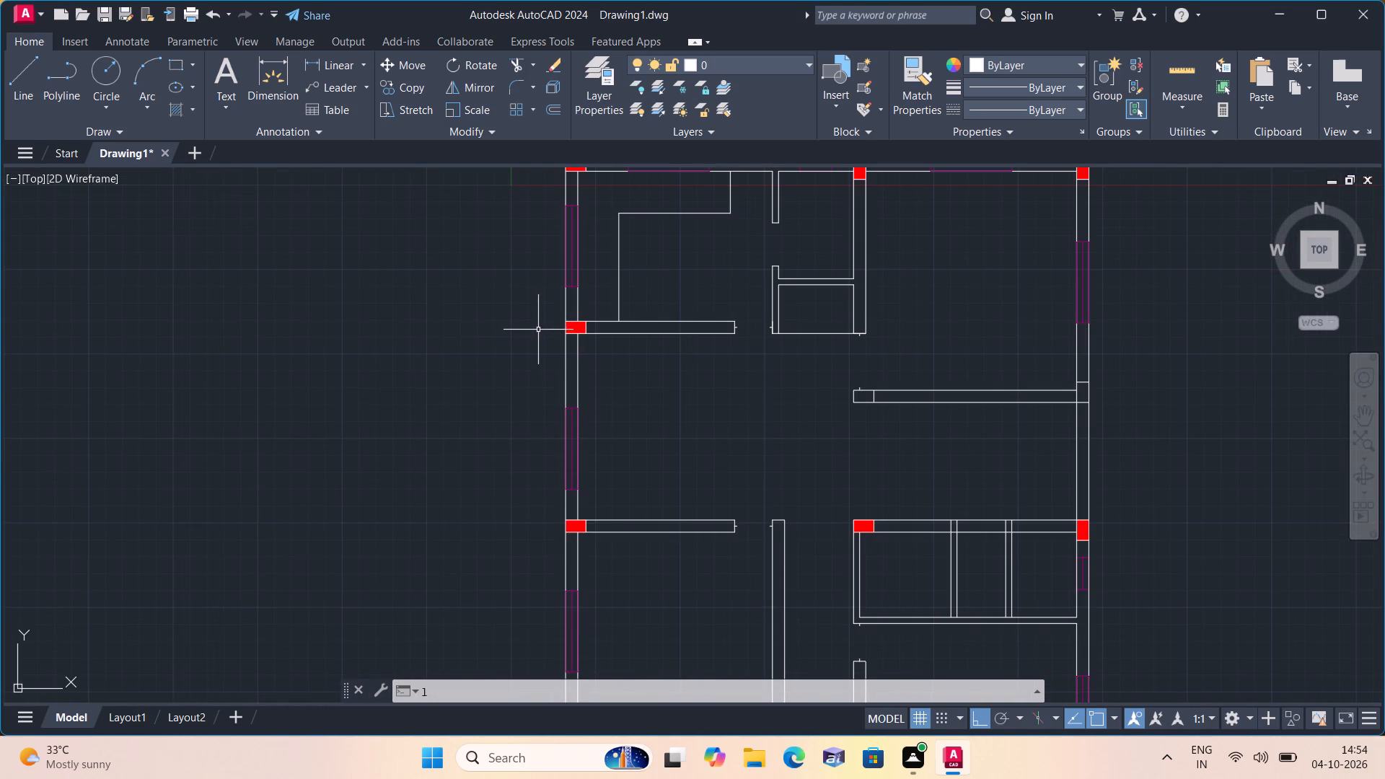
{"action": "key", "text": "space"}
{"action": "scroll", "coordinate": [565, 336], "scroll_direction": "up", "scroll_amount": 2}
{"action": "left_click", "coordinate": [565, 332]}
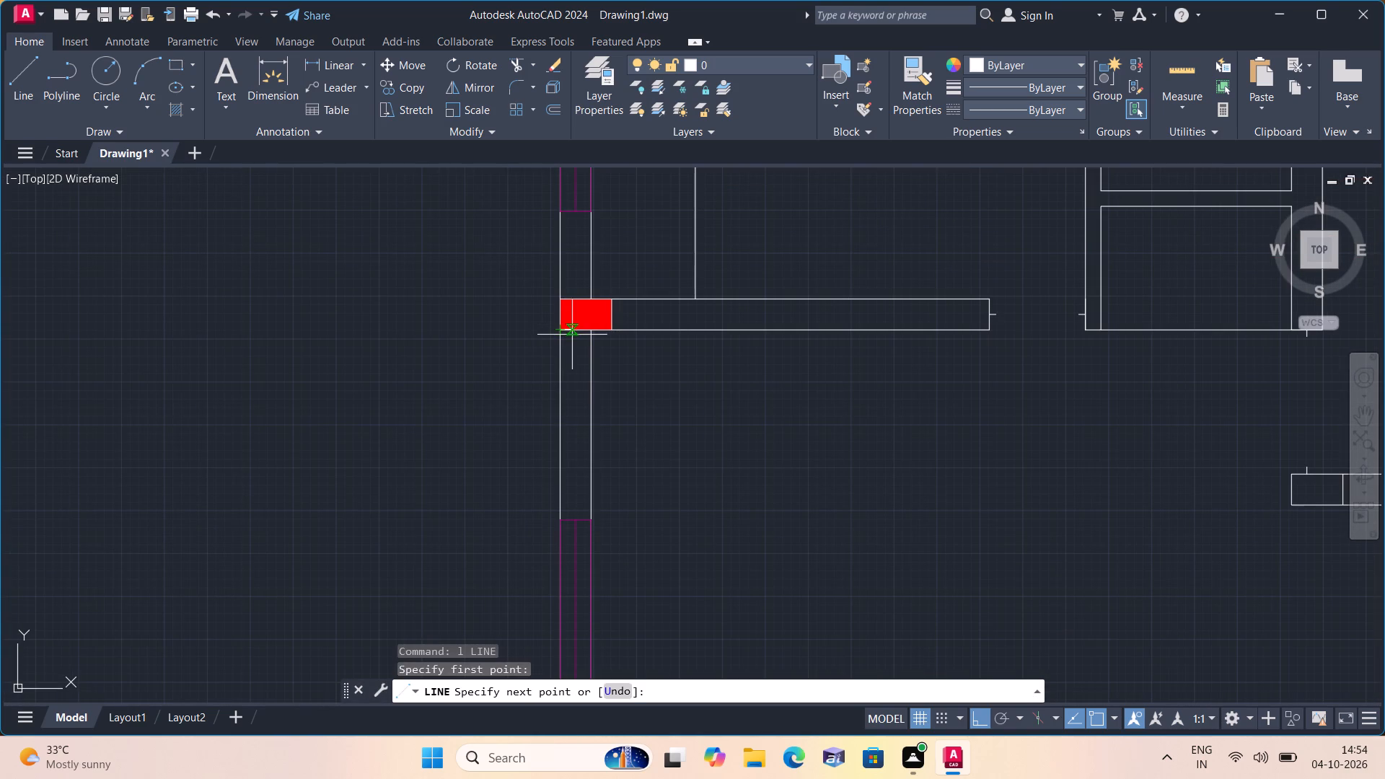
{"action": "left_click", "coordinate": [588, 335]}
{"action": "key", "text": "space"}
{"action": "key", "text": "space"}
Draw door guide segments of 2", 2' and 2" down the wall's centre from that line, ending with a jamb line across both wall faces.
{"action": "left_click", "coordinate": [576, 333]}
{"action": "type", "text": "2\""}
{"action": "key", "text": "space"}
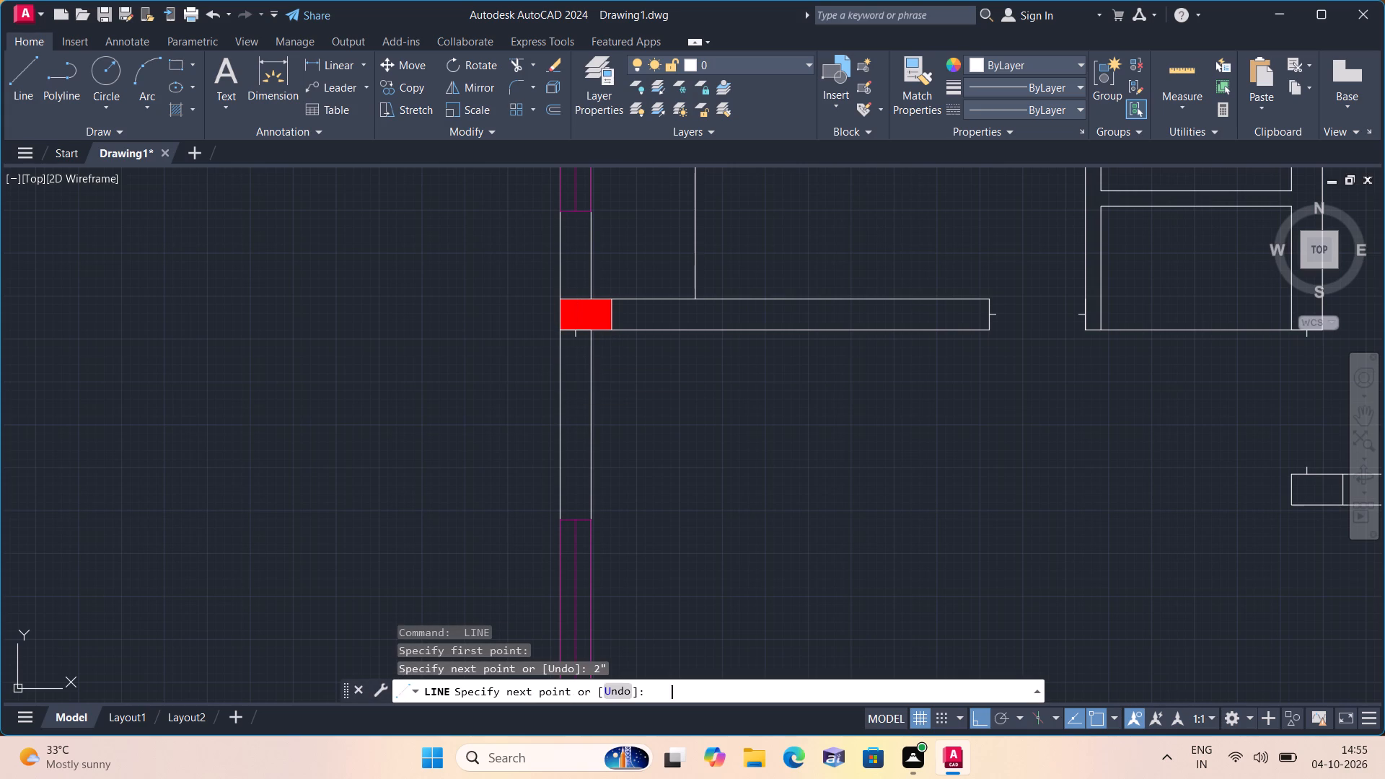
{"action": "type", "text": "2'"}
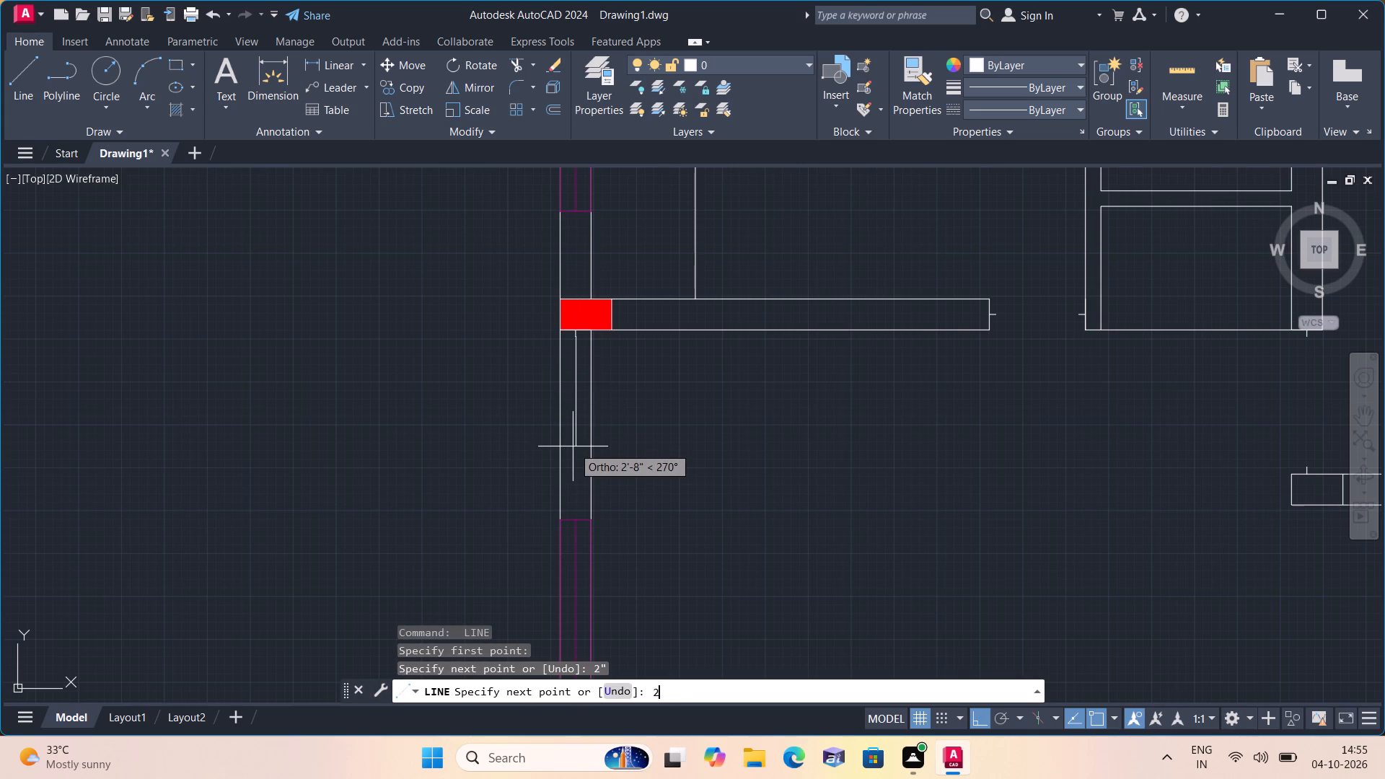
{"action": "key", "text": "space"}
{"action": "type", "text": "2\""}
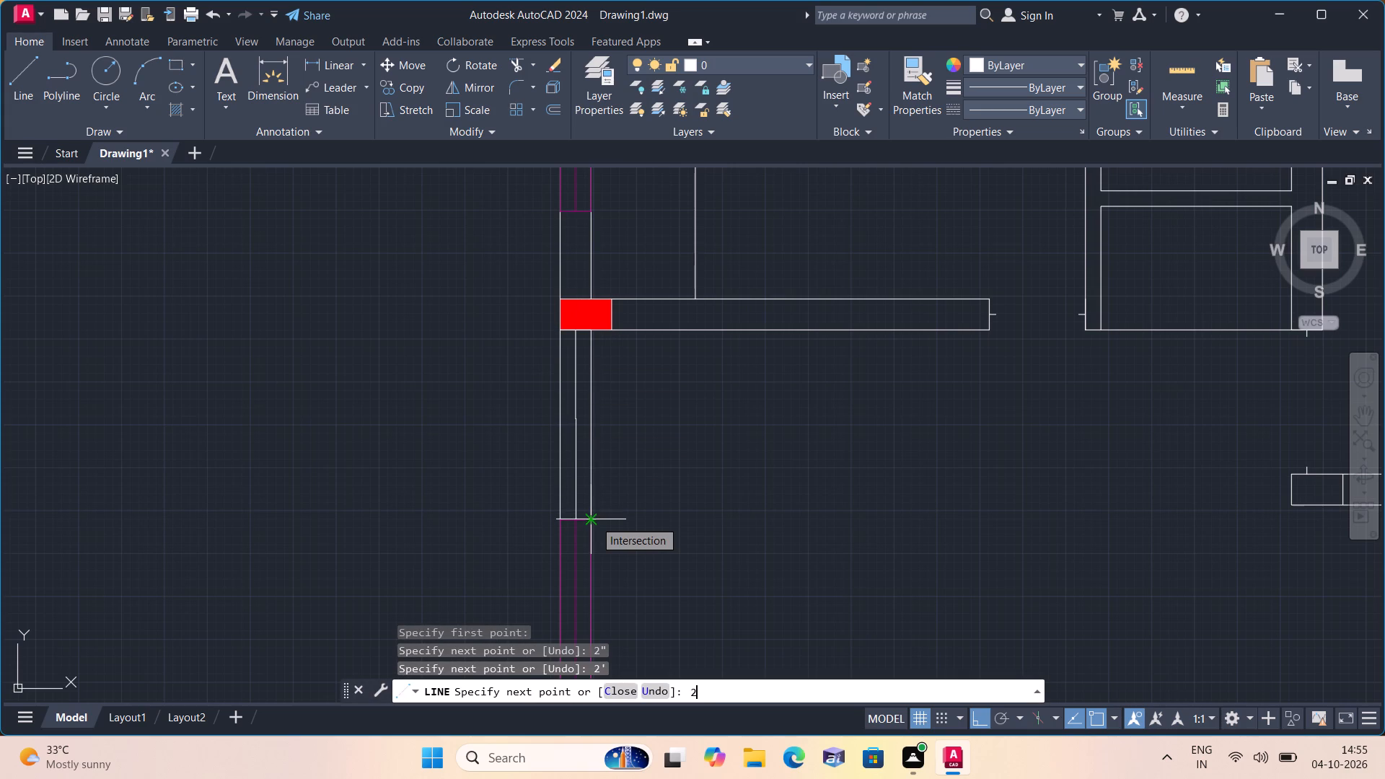
{"action": "key", "text": "space"}
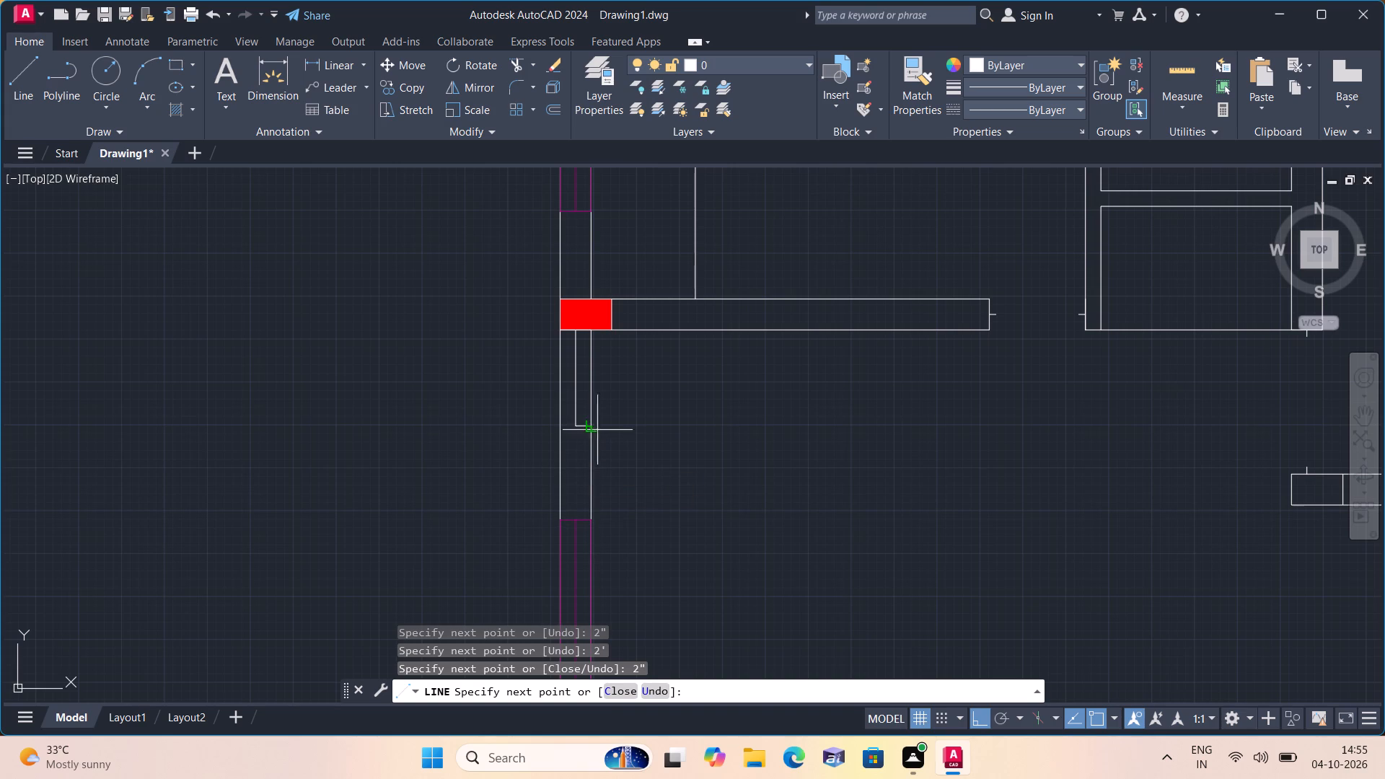
{"action": "left_click", "coordinate": [592, 426]}
{"action": "key", "text": "space"}
{"action": "key", "text": "space"}
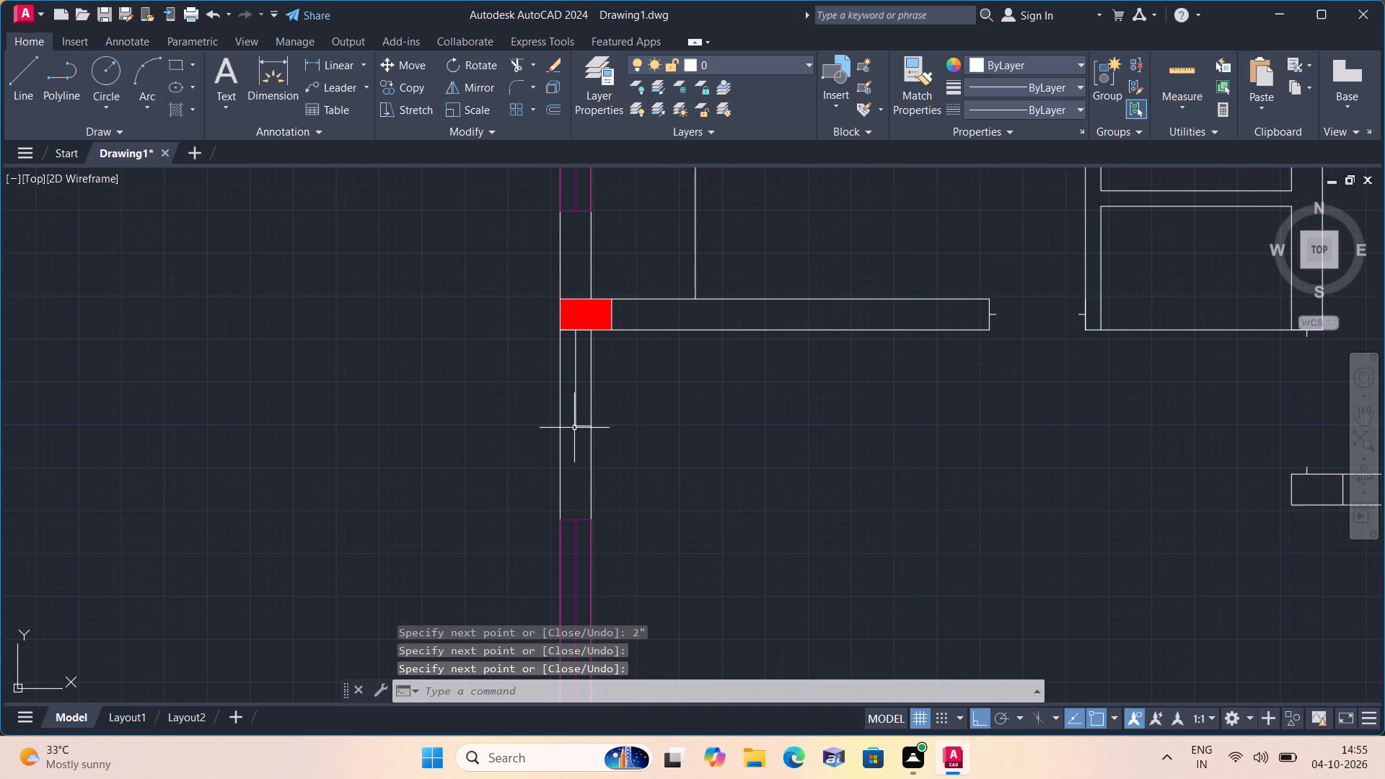
{"action": "left_click", "coordinate": [575, 428]}
{"action": "left_click", "coordinate": [558, 428]}
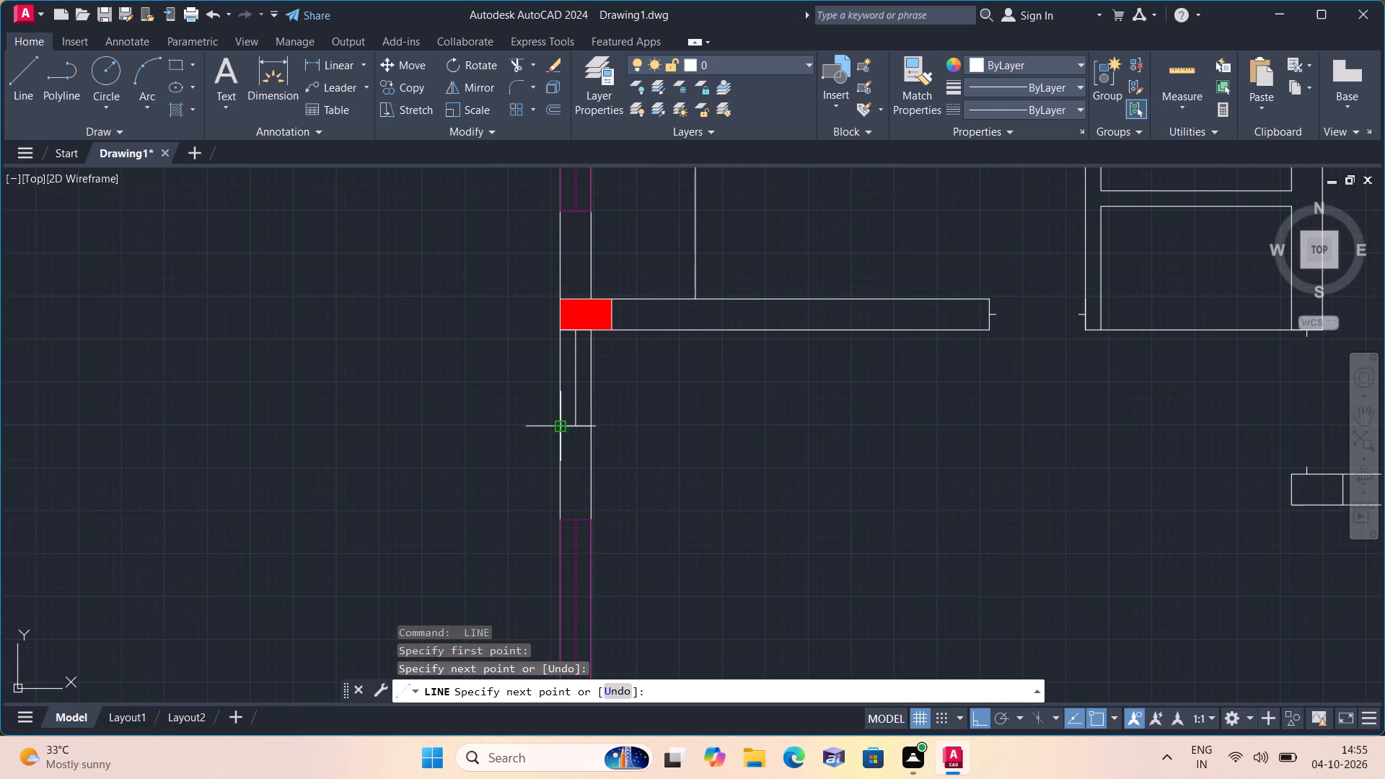
{"action": "key", "text": "space"}
Trim both left outer wall faces and the 2' guide segment between the column and the new jamb line, leaving the 2" stubs.
{"action": "type", "text": "tri"}
{"action": "key", "text": "m"}
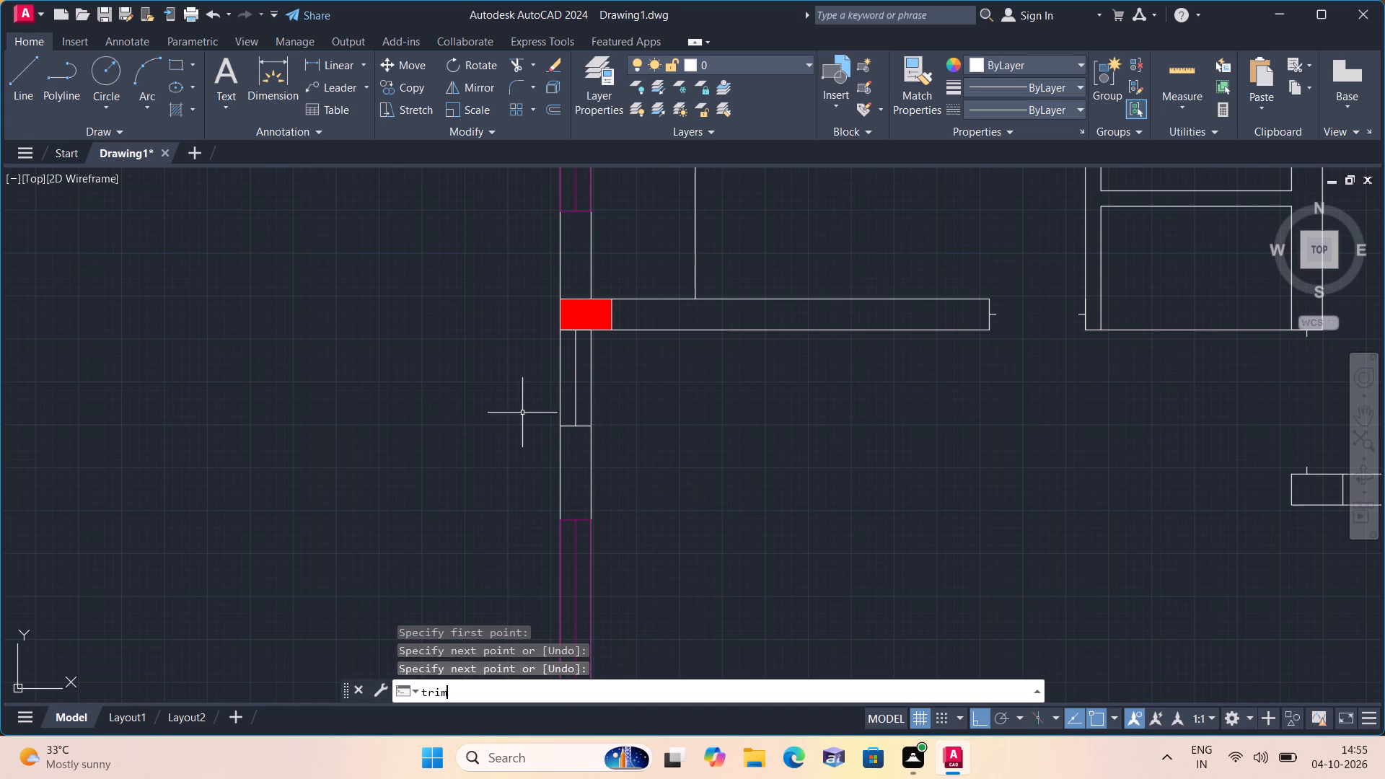
{"action": "key", "text": "space"}
{"action": "left_click", "coordinate": [480, 388]}
{"action": "left_click", "coordinate": [712, 410]}
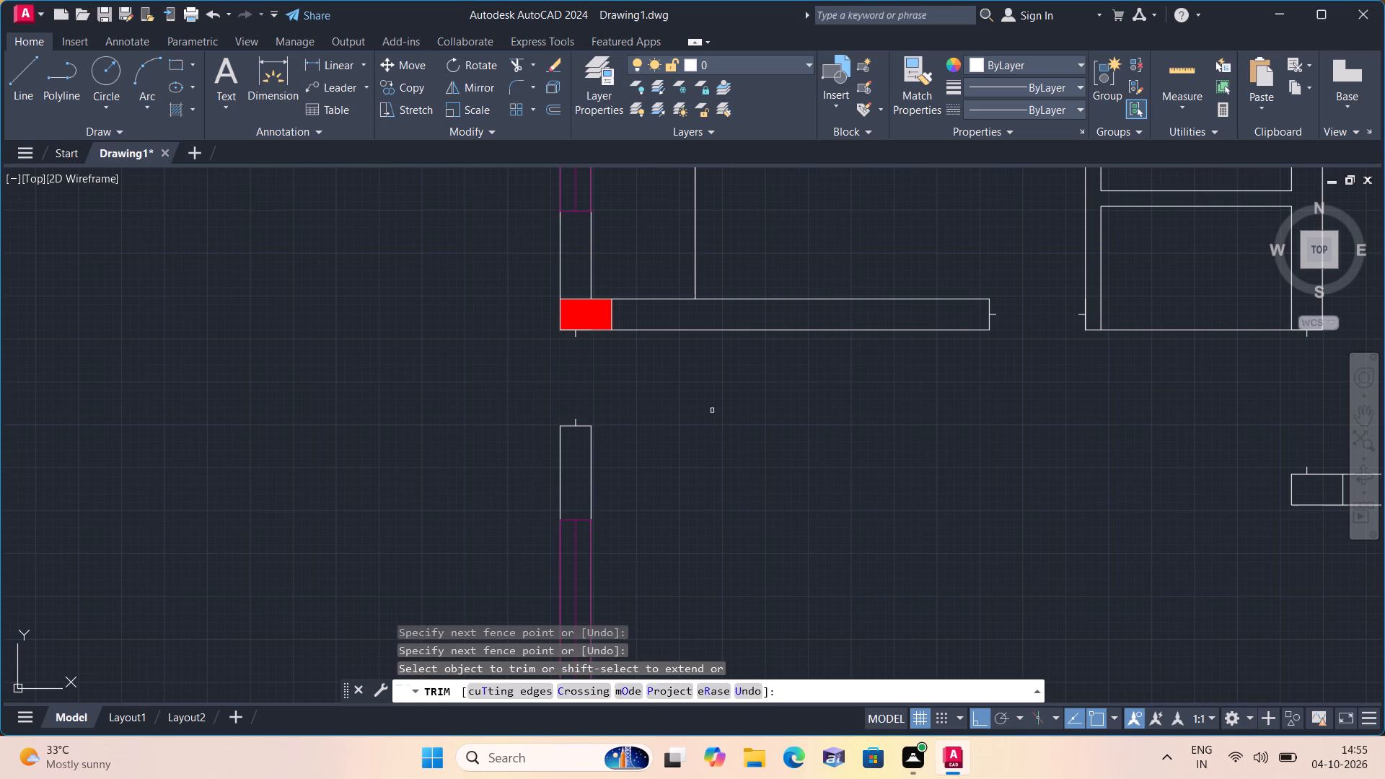
{"action": "key", "text": "Escape"}
Draw a short line across the small room's right-hand partition where it meets the lower face of the wall above.
{"action": "scroll", "coordinate": [712, 410], "scroll_direction": "down", "scroll_amount": 2}
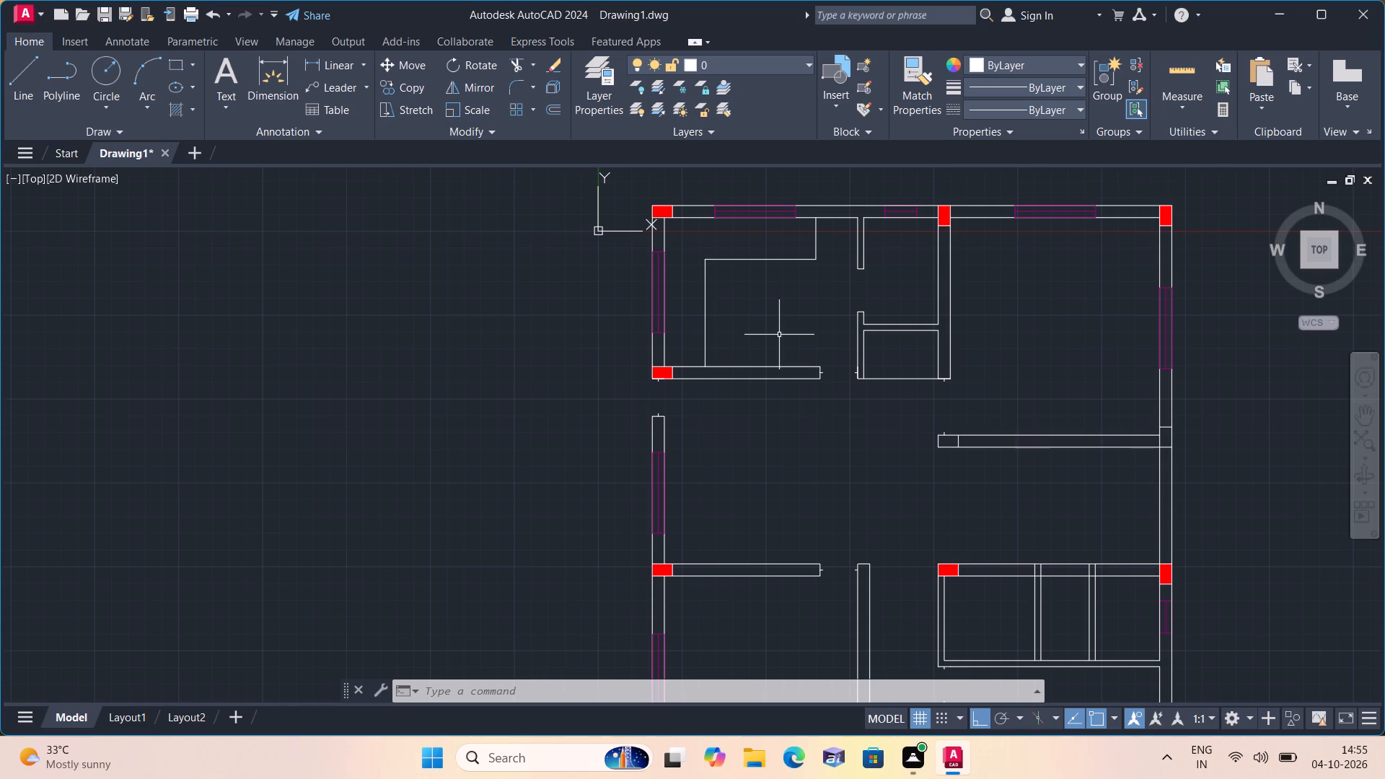
{"action": "scroll", "coordinate": [833, 374], "scroll_direction": "down", "scroll_amount": 1}
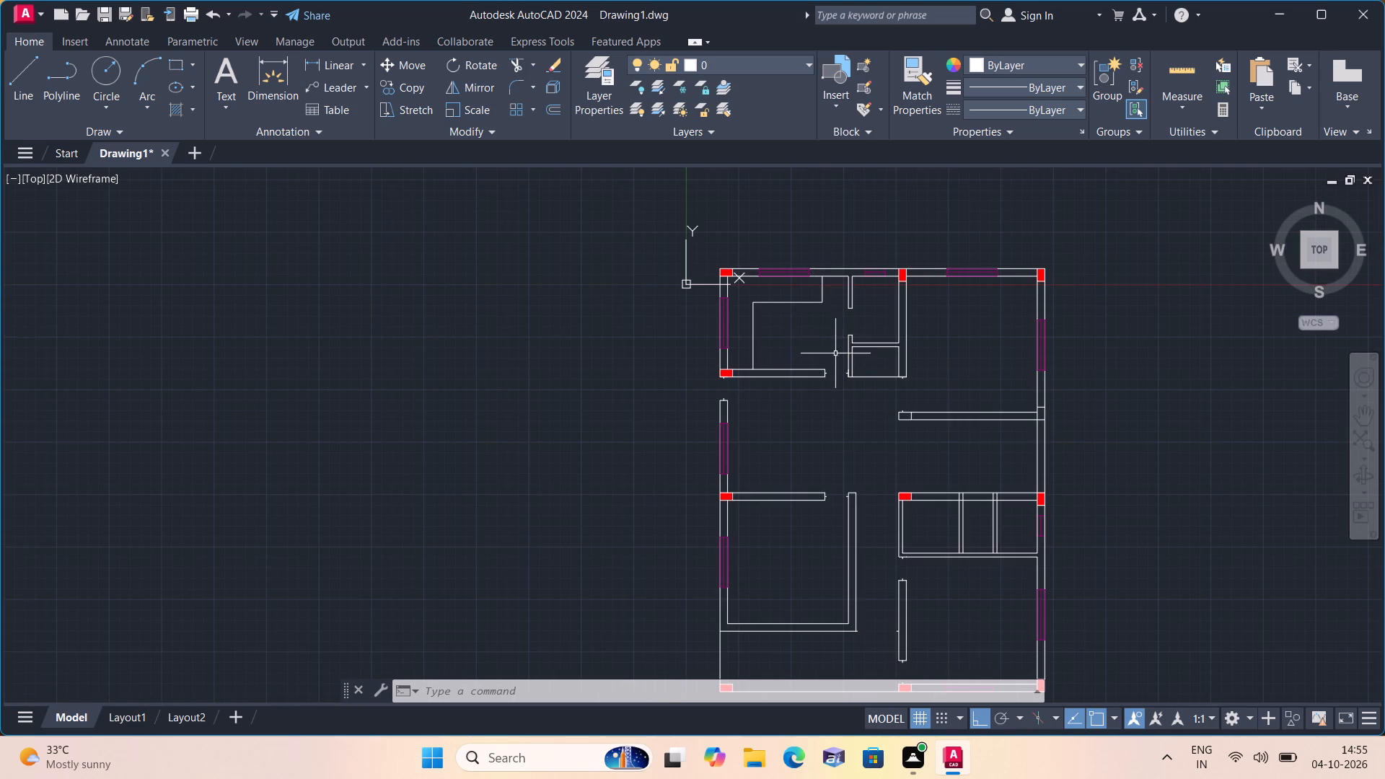
{"action": "scroll", "coordinate": [843, 366], "scroll_direction": "up", "scroll_amount": 1}
{"action": "middle_click_drag", "start_coordinate": [830, 379], "coordinate": [740, 315]}
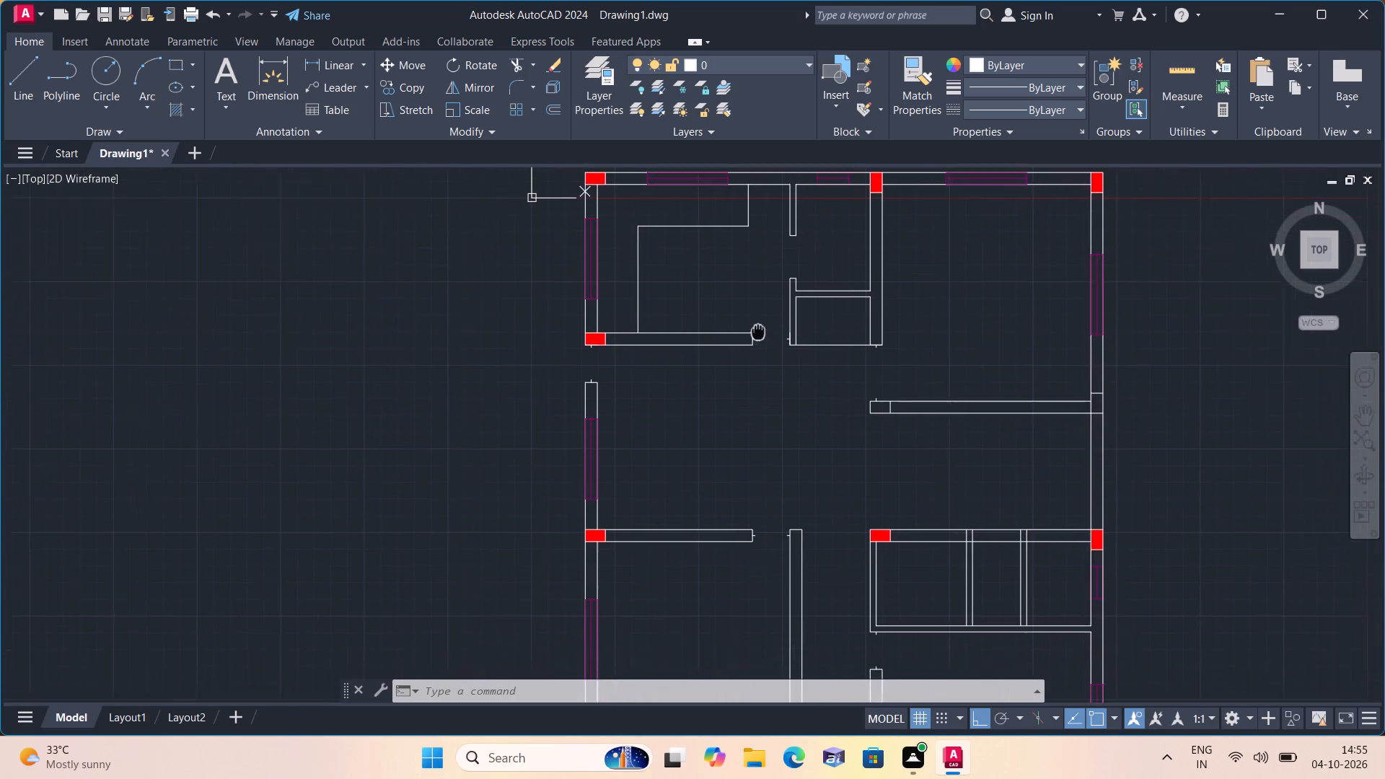
{"action": "middle_click_drag", "start_coordinate": [740, 315], "coordinate": [736, 310]}
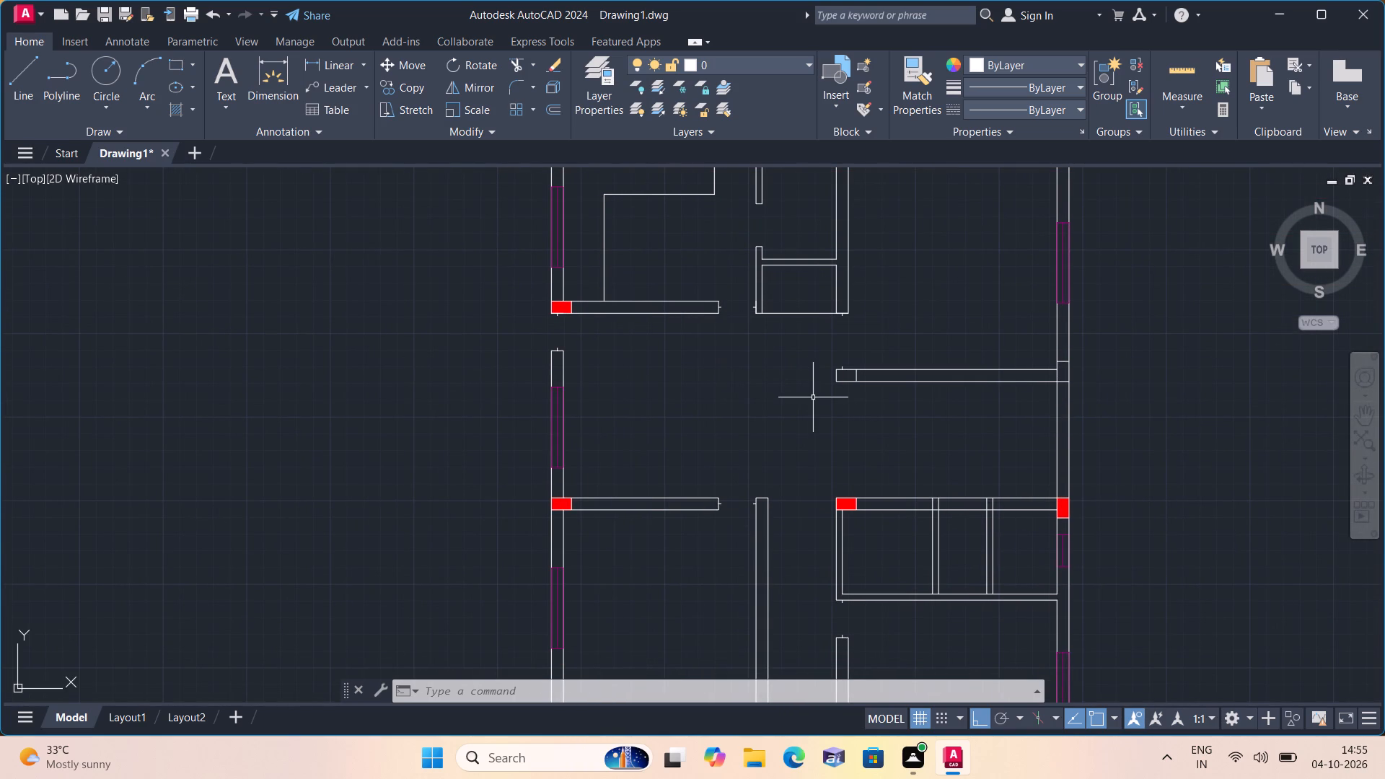
{"action": "middle_click_drag", "start_coordinate": [837, 409], "coordinate": [808, 333]}
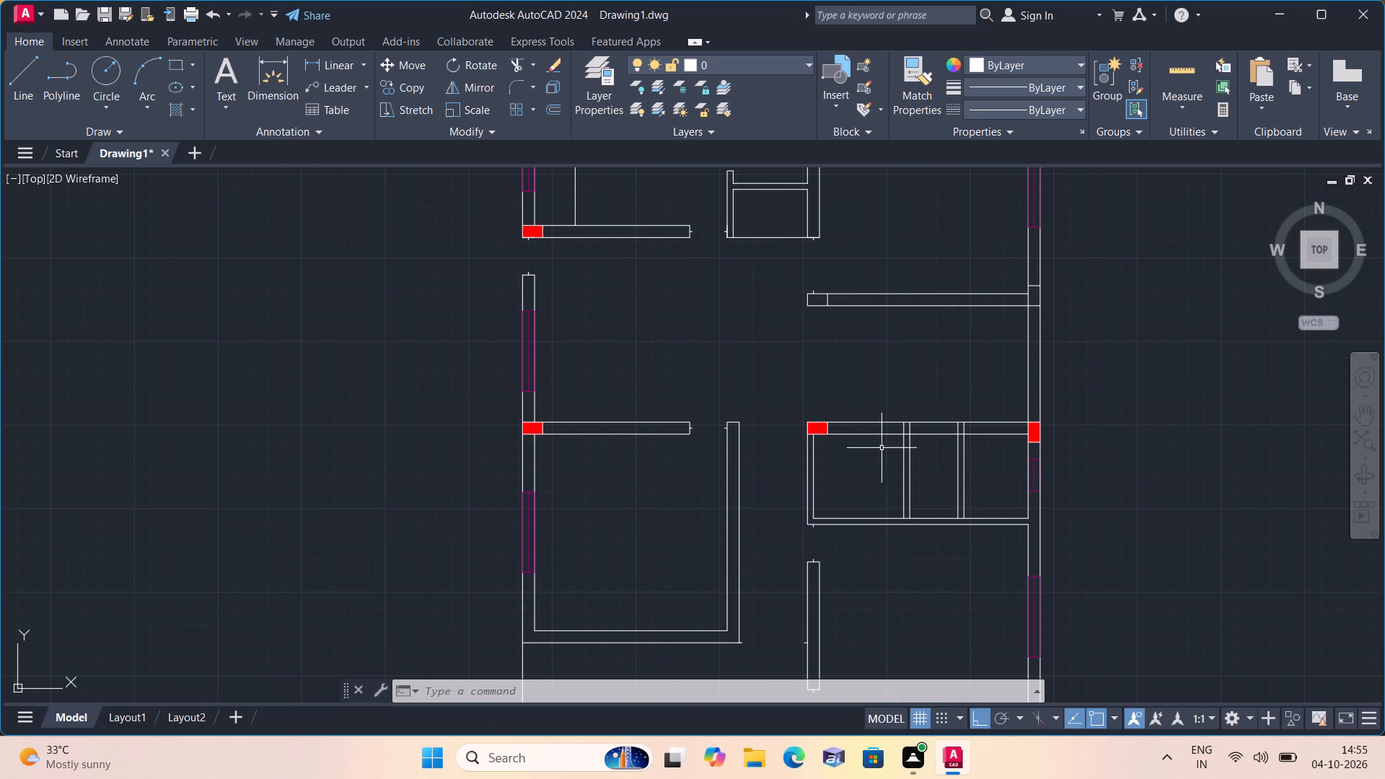
{"action": "middle_click_drag", "start_coordinate": [859, 459], "coordinate": [843, 413]}
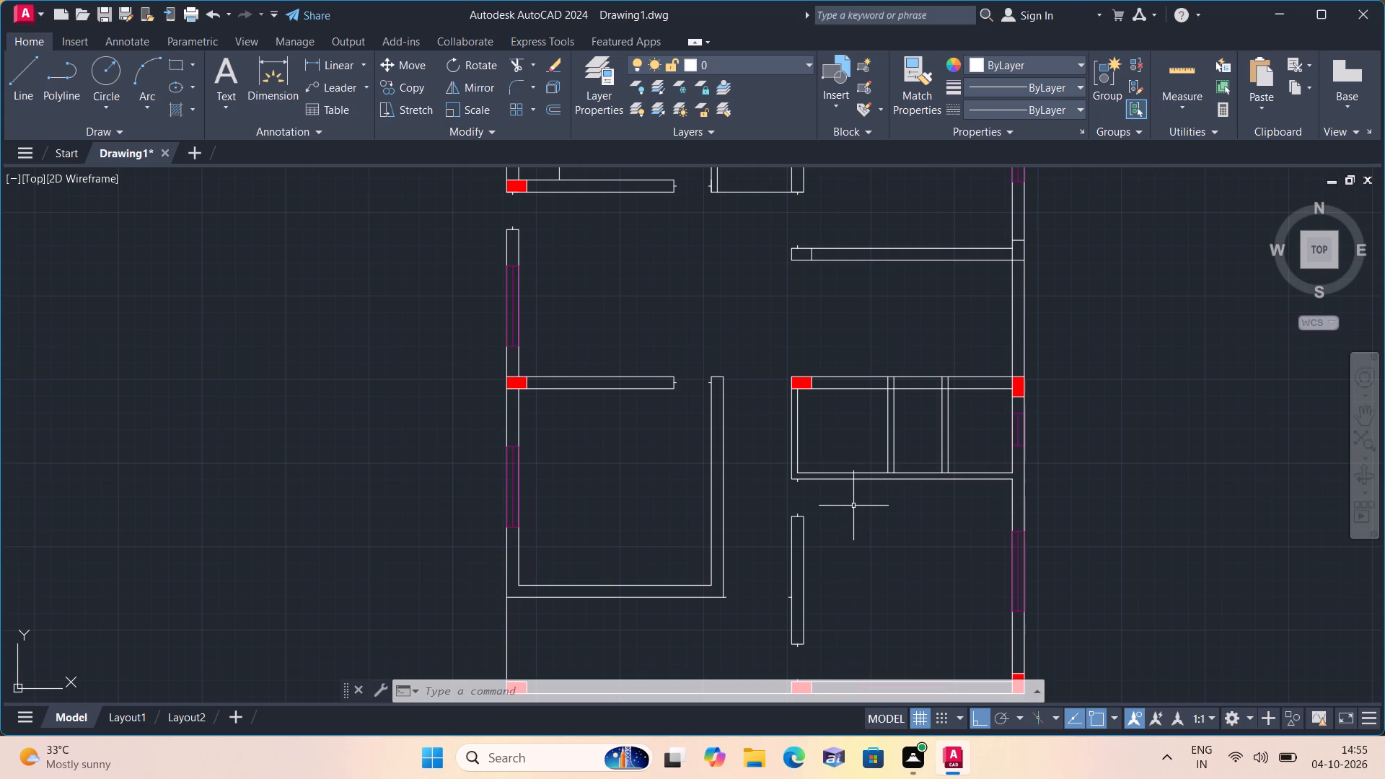
{"action": "type", "text": "l"}
{"action": "key", "text": "space"}
{"action": "scroll", "coordinate": [934, 412], "scroll_direction": "up", "scroll_amount": 3}
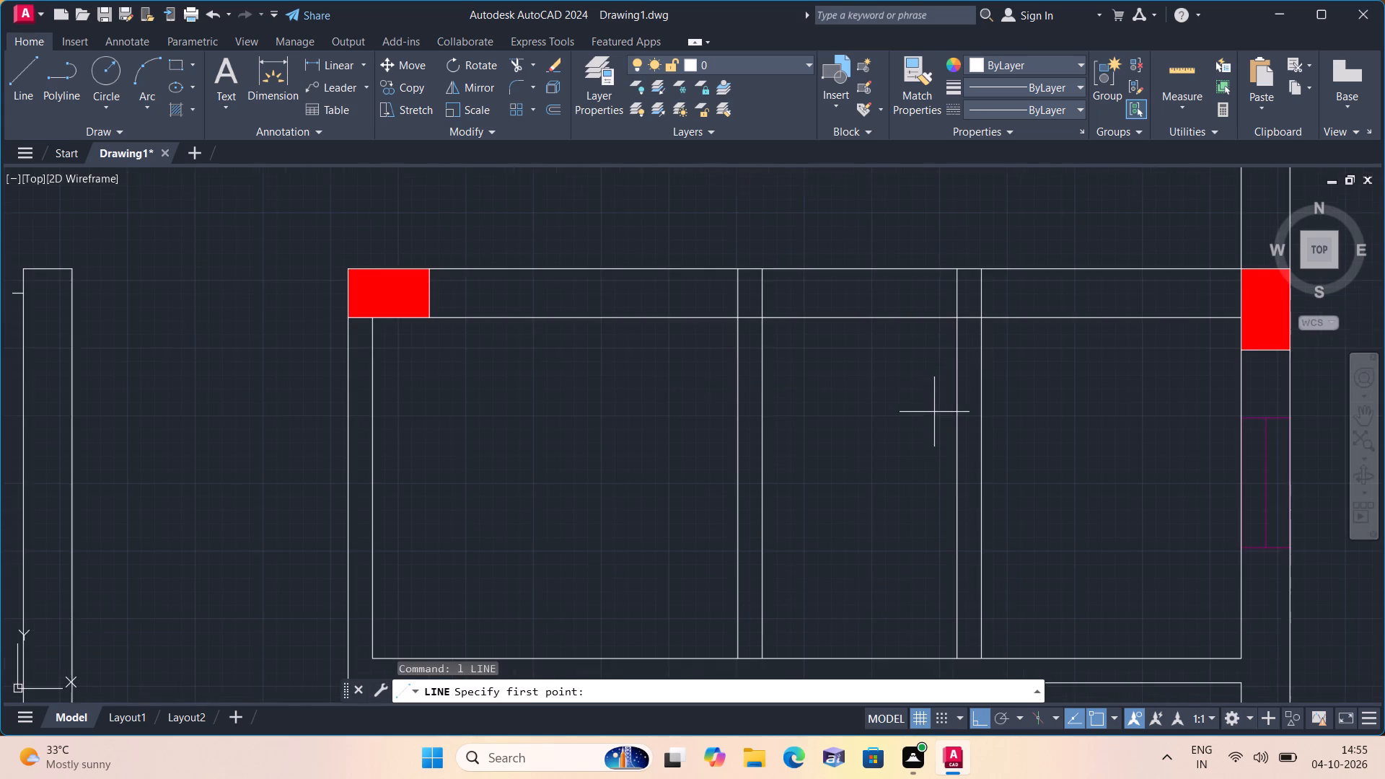
{"action": "scroll", "coordinate": [979, 317], "scroll_direction": "up", "scroll_amount": 1}
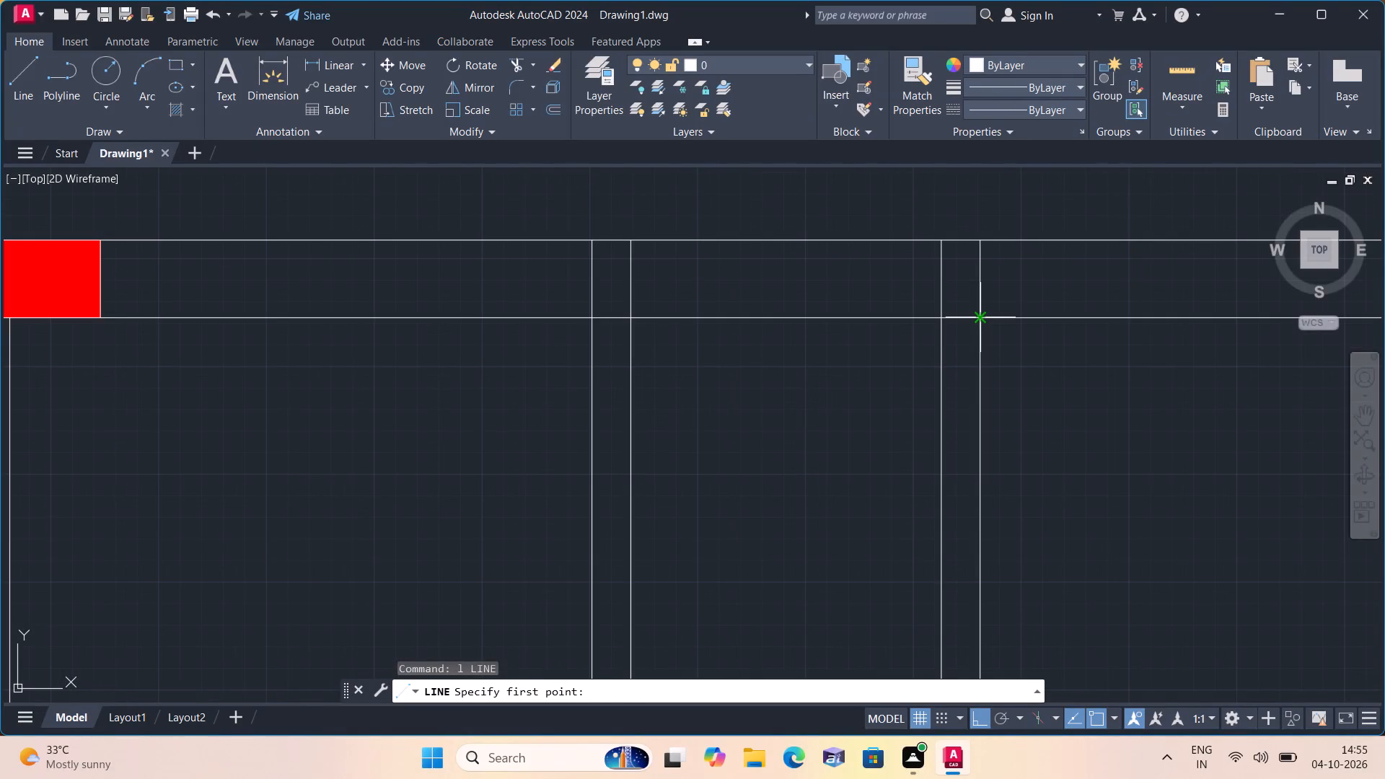
{"action": "left_click", "coordinate": [980, 317]}
{"action": "left_click", "coordinate": [947, 318]}
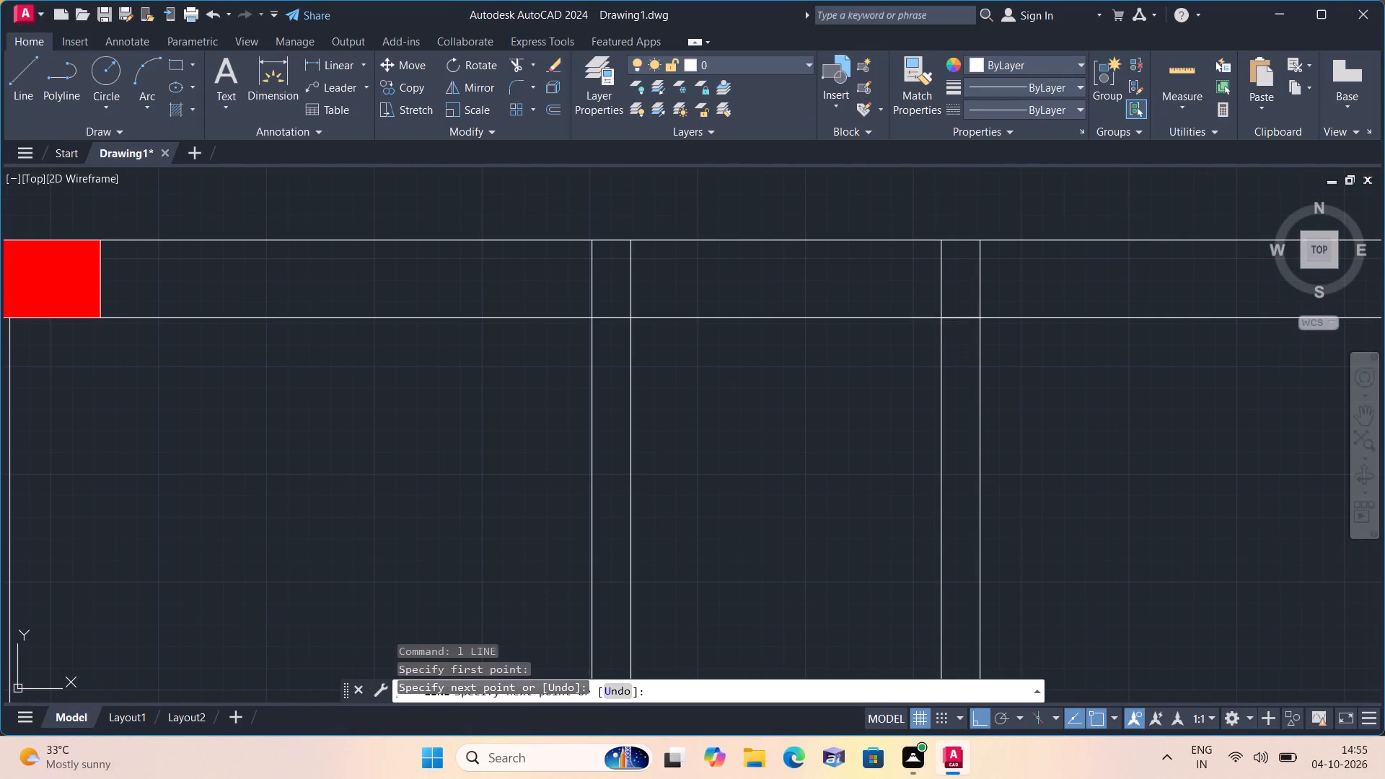
{"action": "key", "text": "space"}
{"action": "key", "text": "space"}
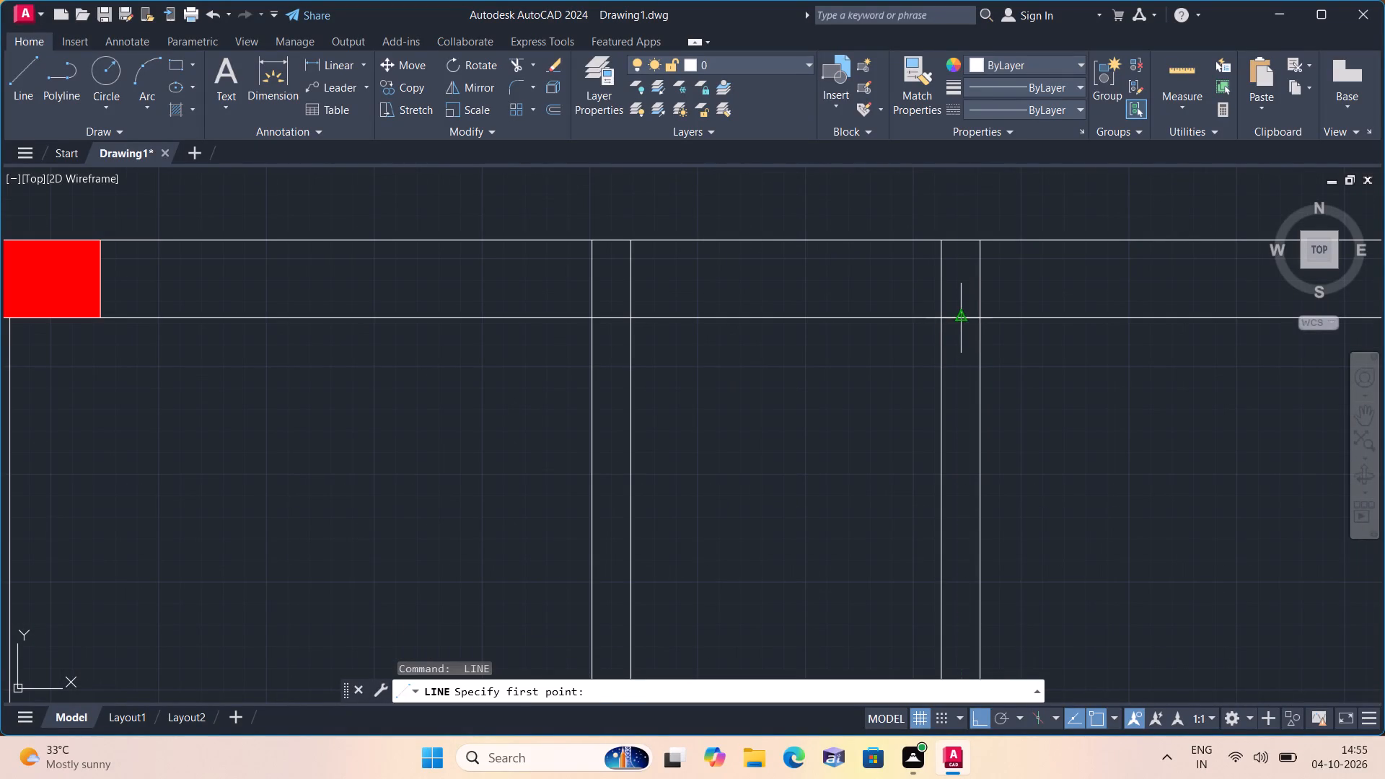
Draw door guide segments of 2", 2' and 2" down this partition's centre from that line's midpoint, ending with a jamb line across both faces.
{"action": "left_click", "coordinate": [961, 318]}
{"action": "type", "text": "2'"}
{"action": "key", "text": "space"}
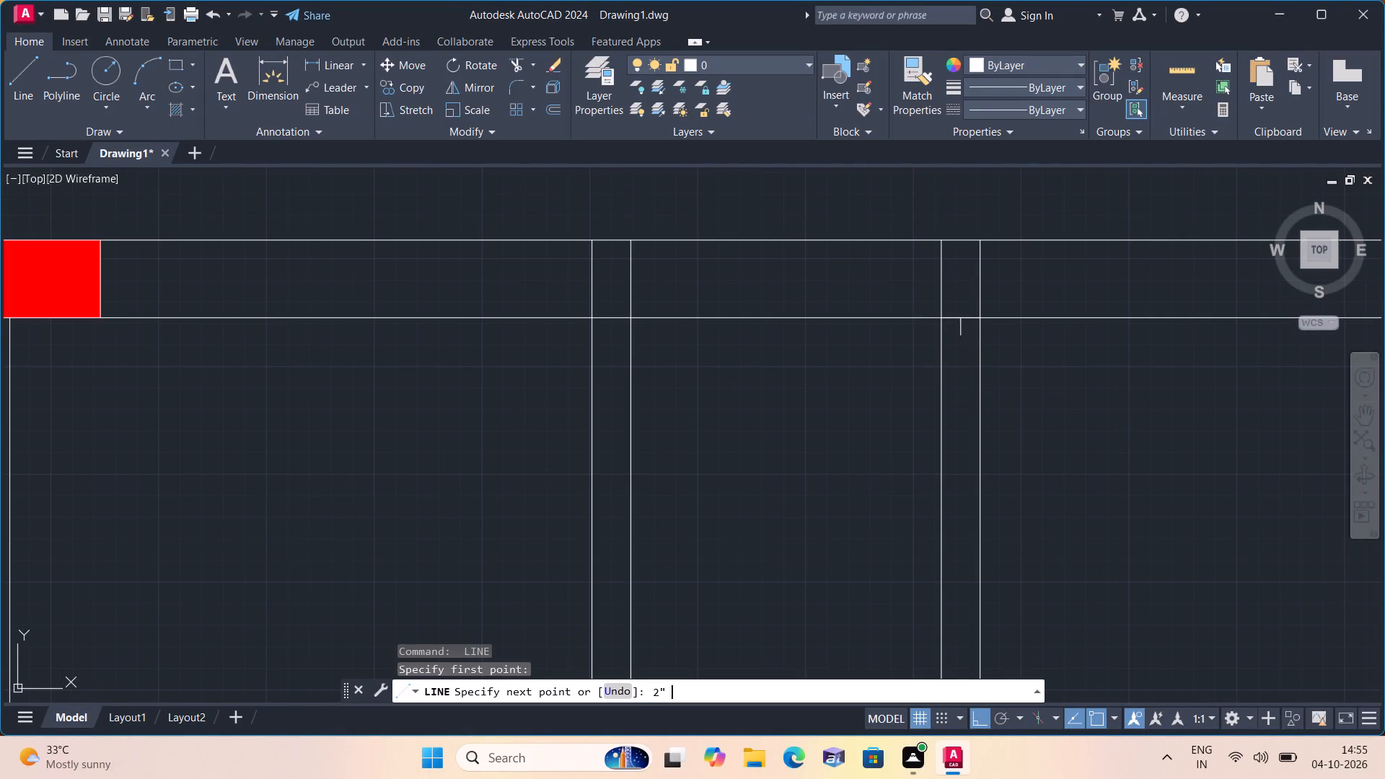
{"action": "type", "text": "2'"}
{"action": "key", "text": "space"}
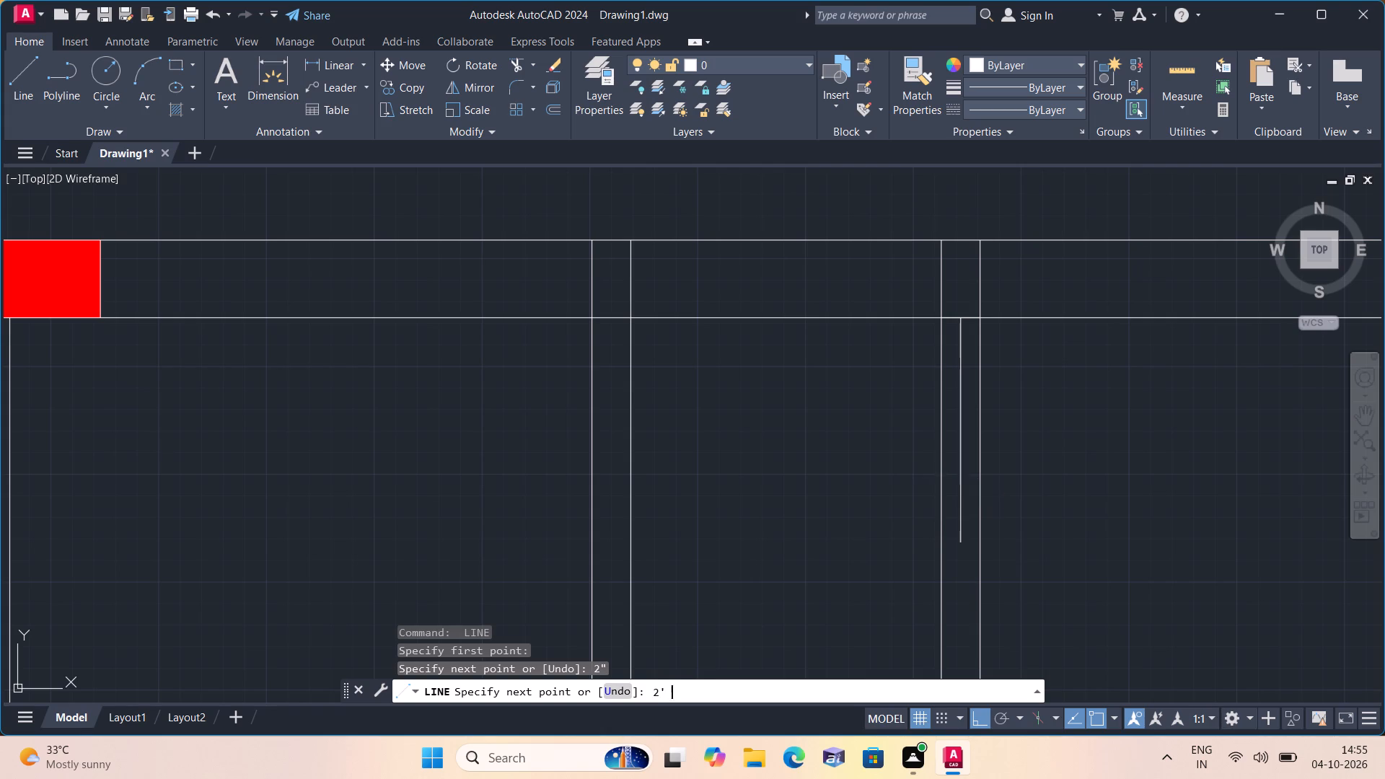
{"action": "type", "text": "2\""}
{"action": "key", "text": "space"}
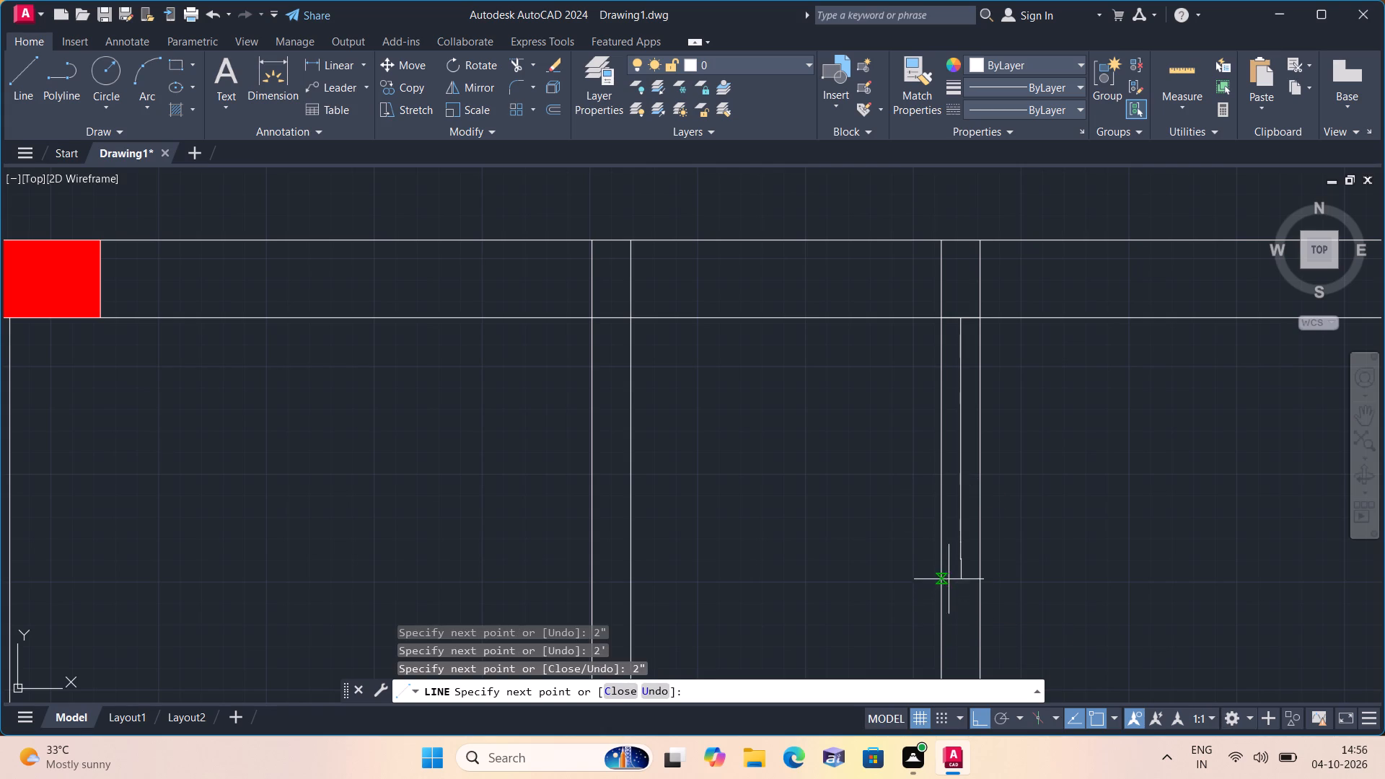
{"action": "left_click", "coordinate": [944, 558]}
{"action": "key", "text": "space"}
{"action": "key", "text": "space"}
{"action": "left_click", "coordinate": [964, 557]}
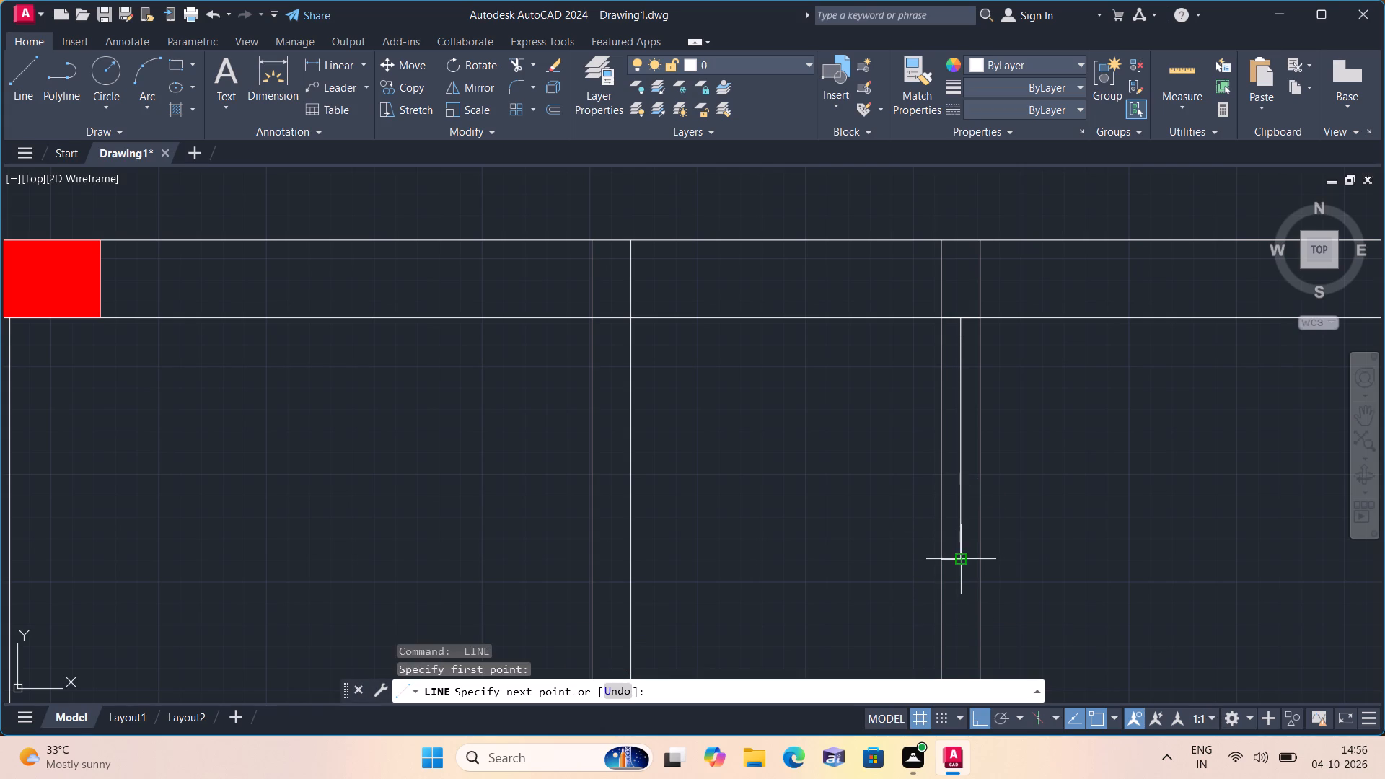
{"action": "left_click", "coordinate": [982, 558]}
{"action": "key", "text": "space"}
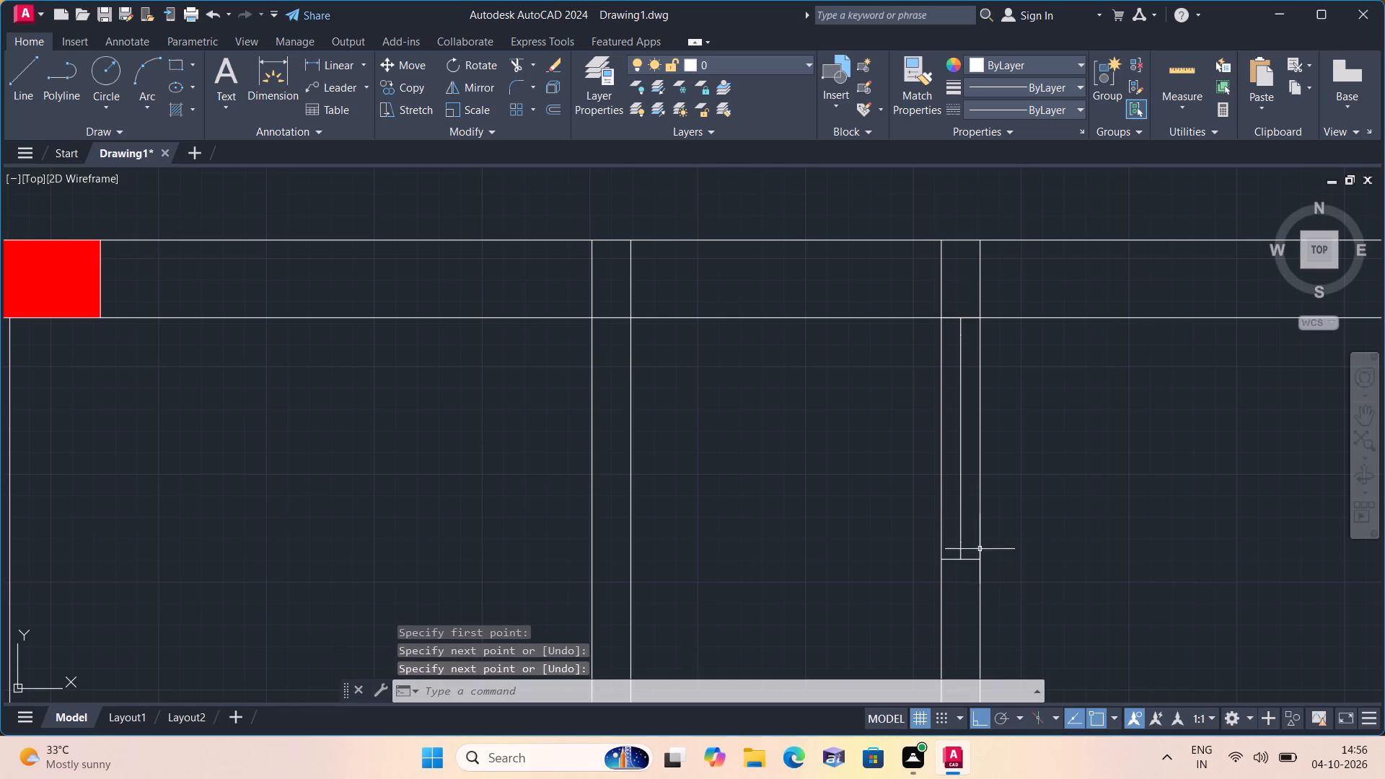
Erase the short line across the right-hand partition at the wall's lower face.
{"action": "left_click", "coordinate": [976, 318]}
{"action": "key", "text": "Delete"}
Trim the right-hand partition's faces and the 2' guide segment between the wall above and the jamb line, leaving the 2" stubs.
{"action": "scroll", "coordinate": [977, 321], "scroll_direction": "down", "scroll_amount": 1}
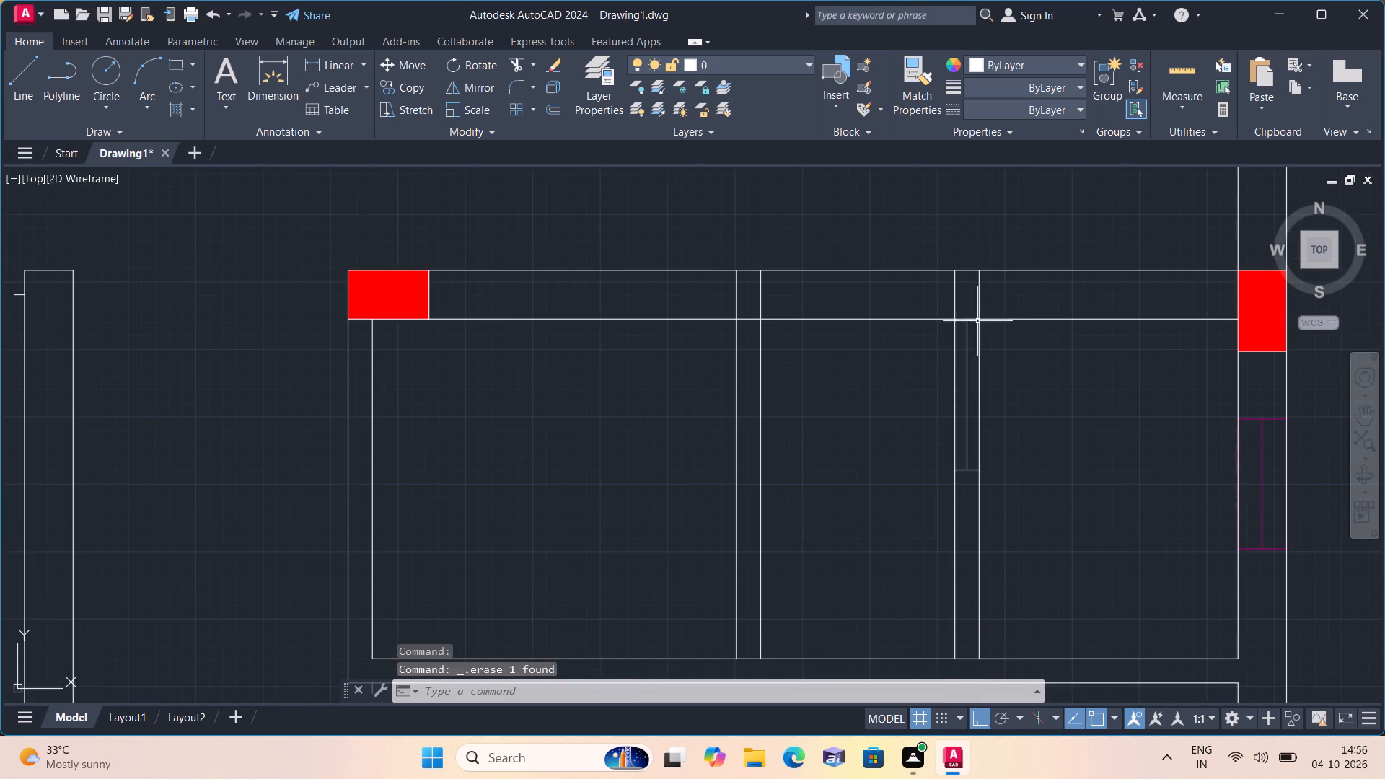
{"action": "type", "text": "trim"}
{"action": "key", "text": "space"}
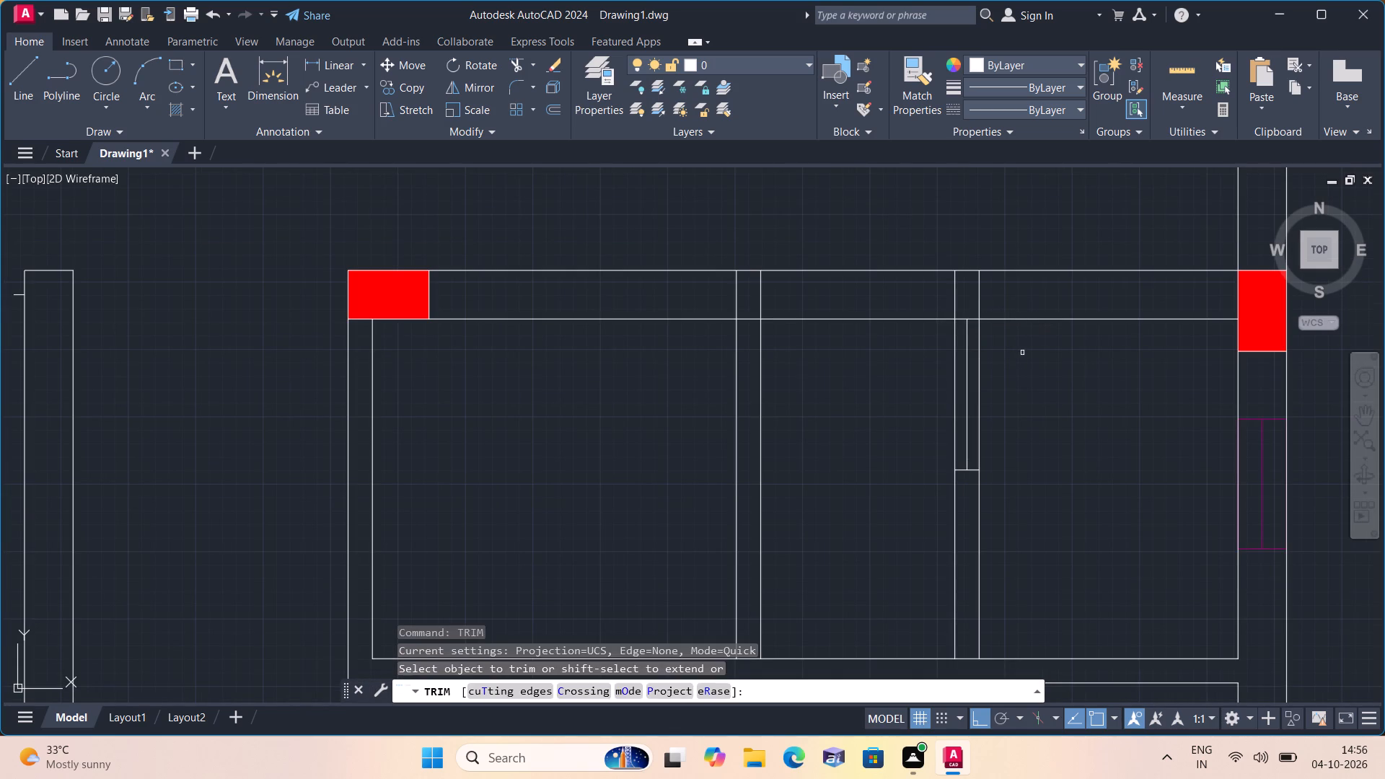
{"action": "left_click", "coordinate": [1024, 357]}
{"action": "left_click", "coordinate": [869, 386]}
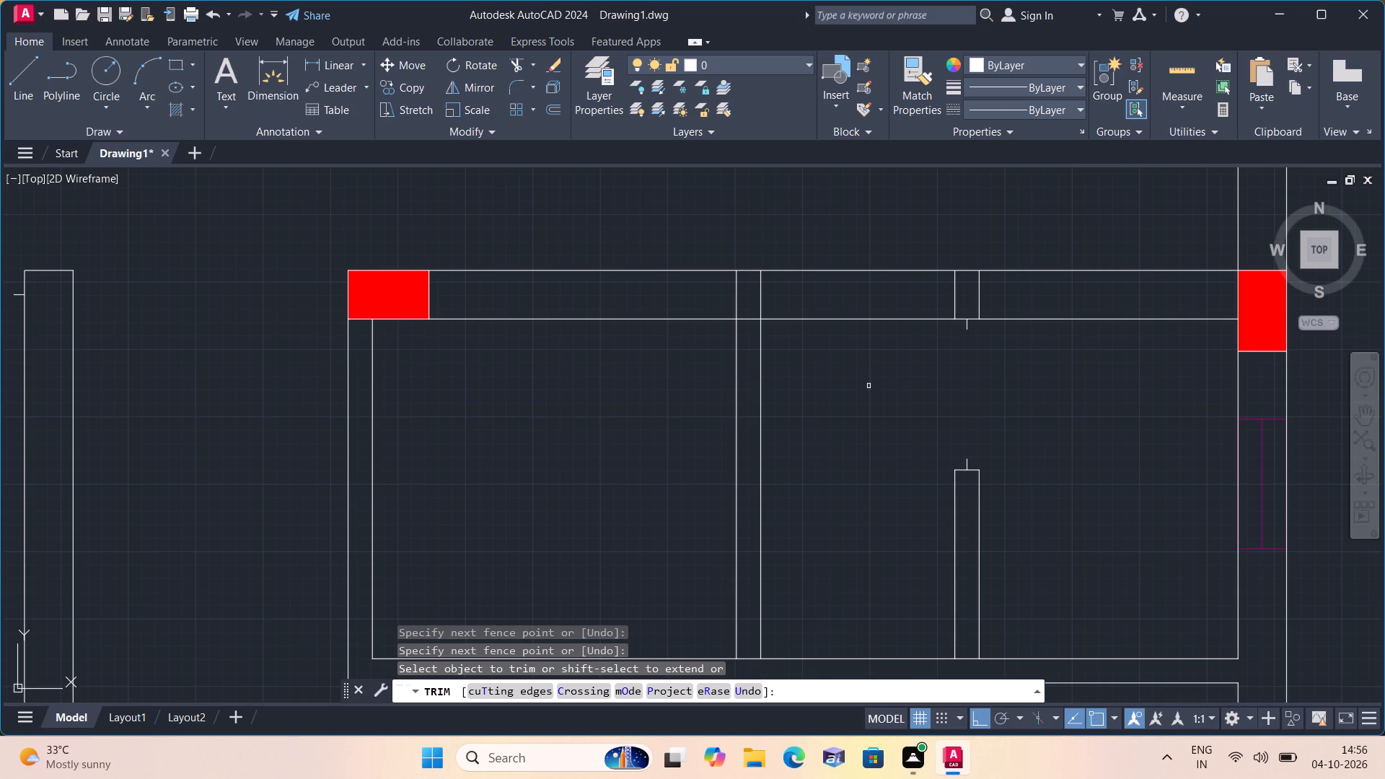
{"action": "key", "text": "Escape"}
Draw a short line across the small rooms' upper wall, in line with the left face of the central partition.
{"action": "scroll", "coordinate": [869, 386], "scroll_direction": "down", "scroll_amount": 1}
{"action": "middle_click_drag", "start_coordinate": [845, 396], "coordinate": [871, 356]}
{"action": "scroll", "coordinate": [866, 363], "scroll_direction": "down", "scroll_amount": 1}
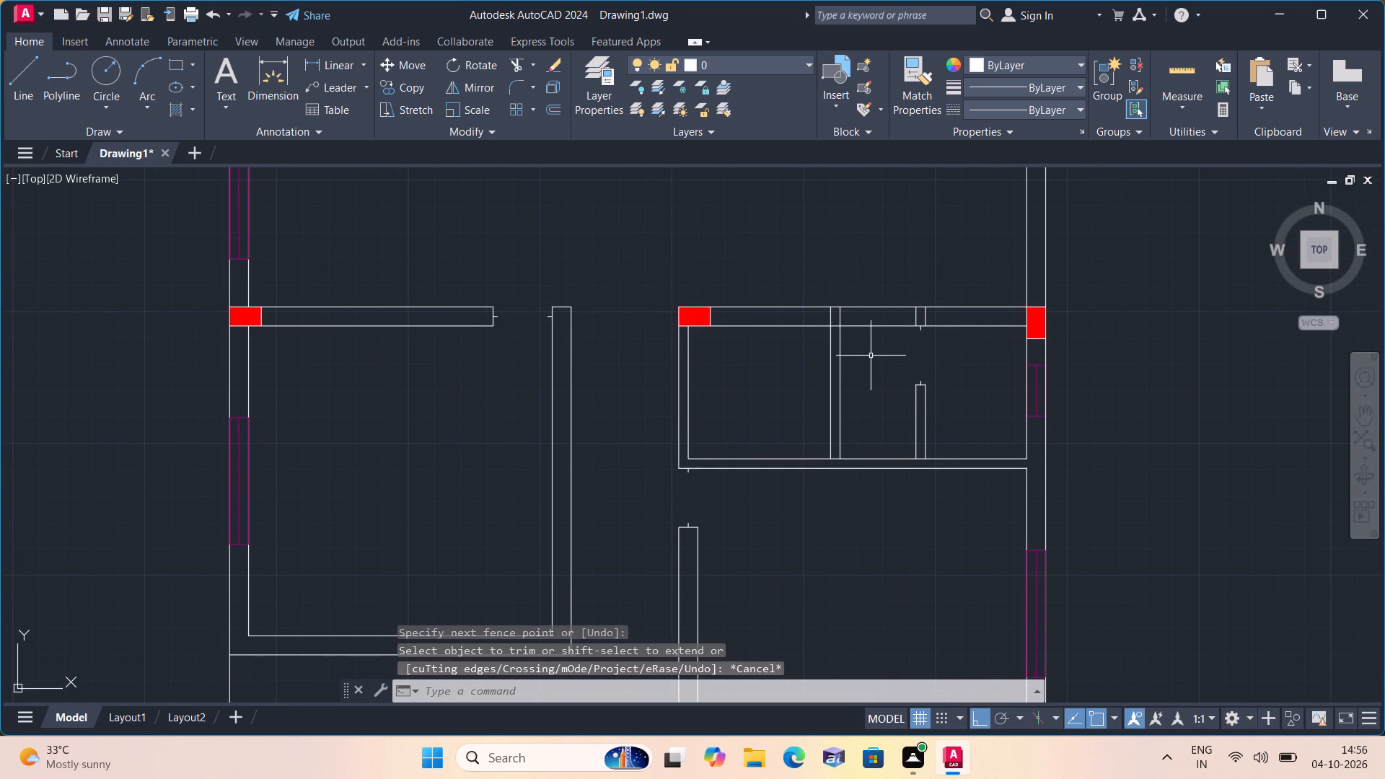
{"action": "scroll", "coordinate": [871, 356], "scroll_direction": "up", "scroll_amount": 1}
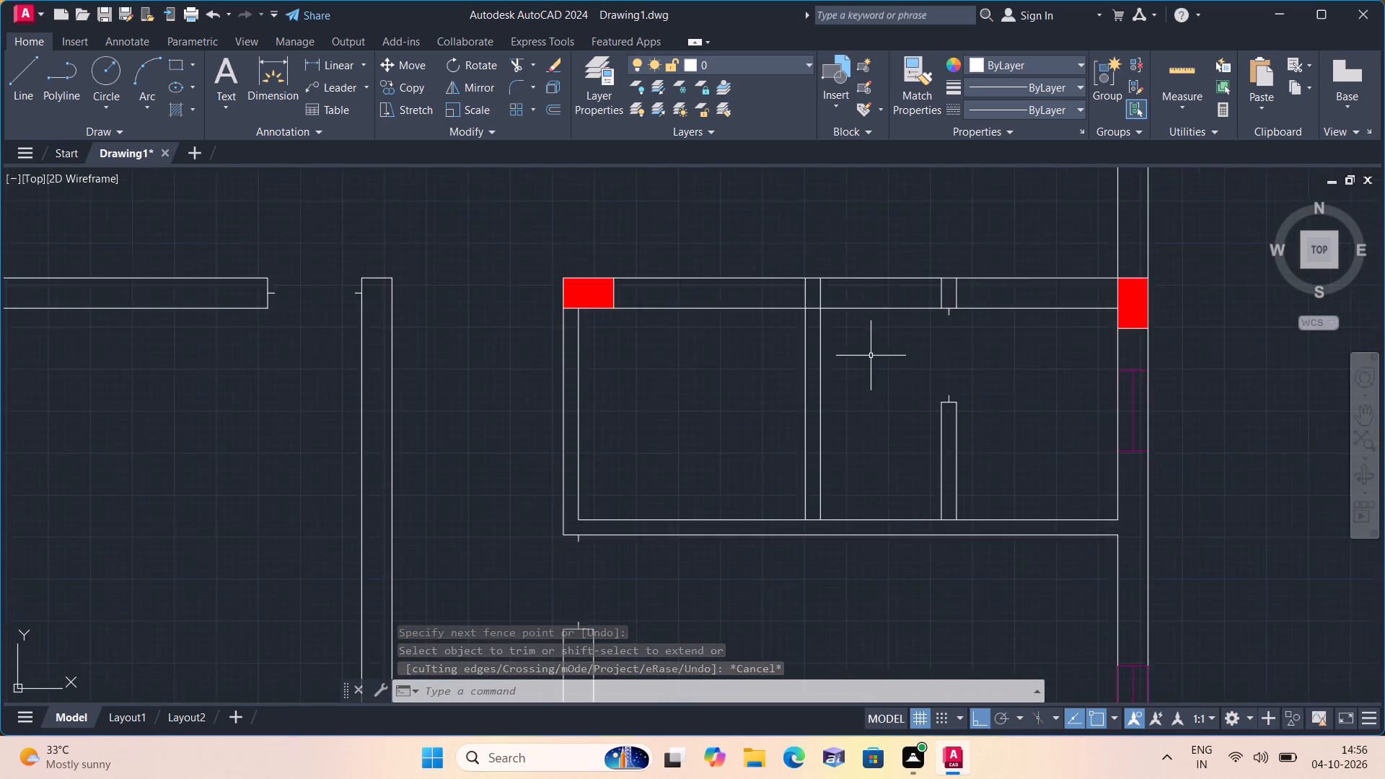
{"action": "scroll", "coordinate": [871, 356], "scroll_direction": "up", "scroll_amount": 1}
{"action": "scroll", "coordinate": [871, 356], "scroll_direction": "down", "scroll_amount": 2}
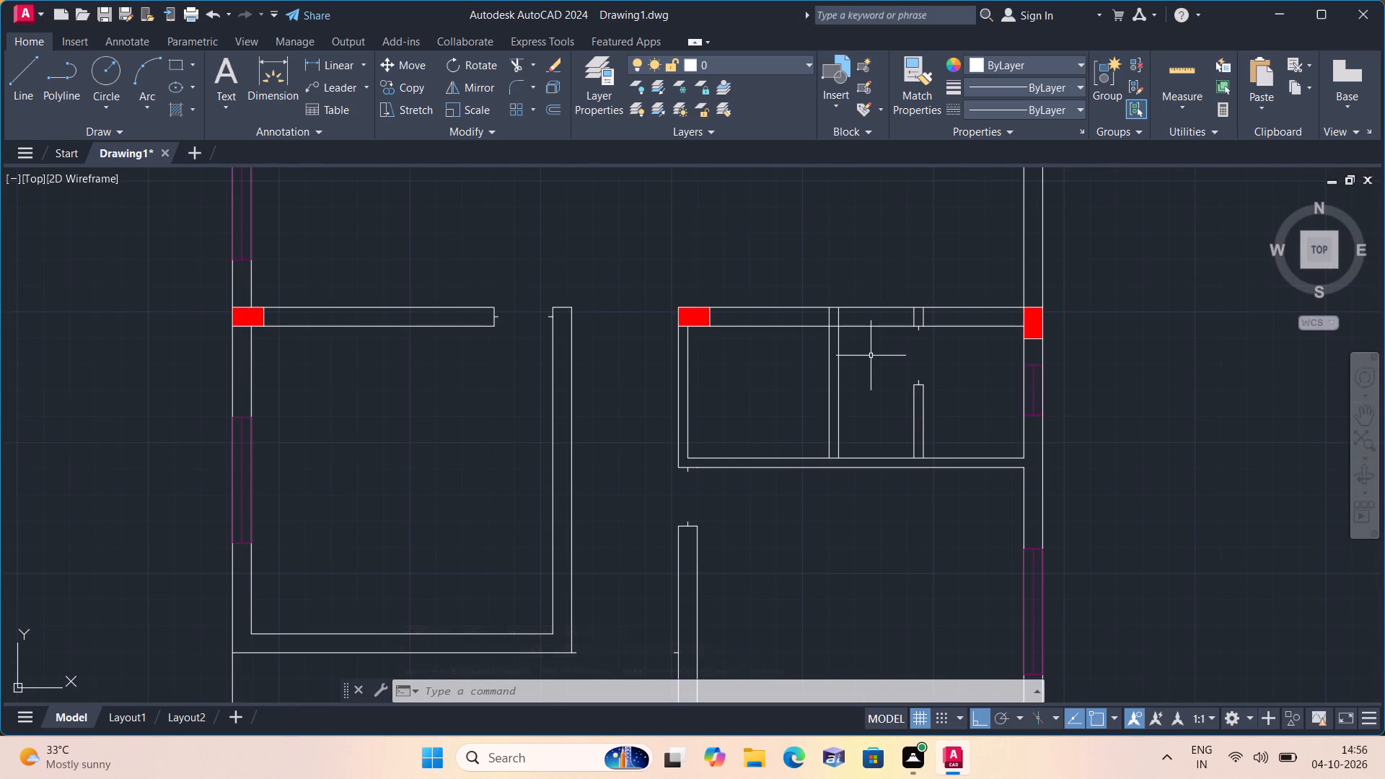
{"action": "type", "text": "l"}
{"action": "key", "text": "space"}
{"action": "scroll", "coordinate": [825, 335], "scroll_direction": "up", "scroll_amount": 2}
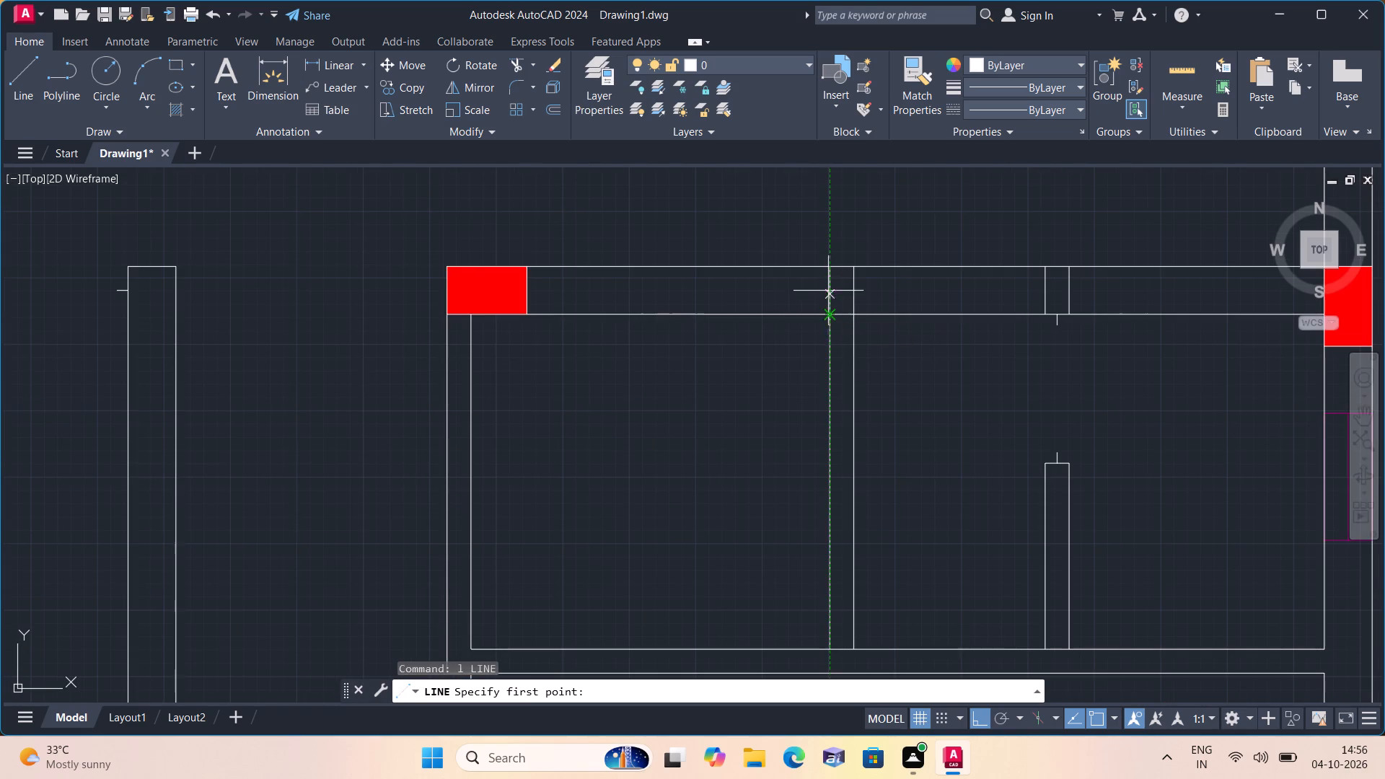
{"action": "left_click", "coordinate": [828, 264]}
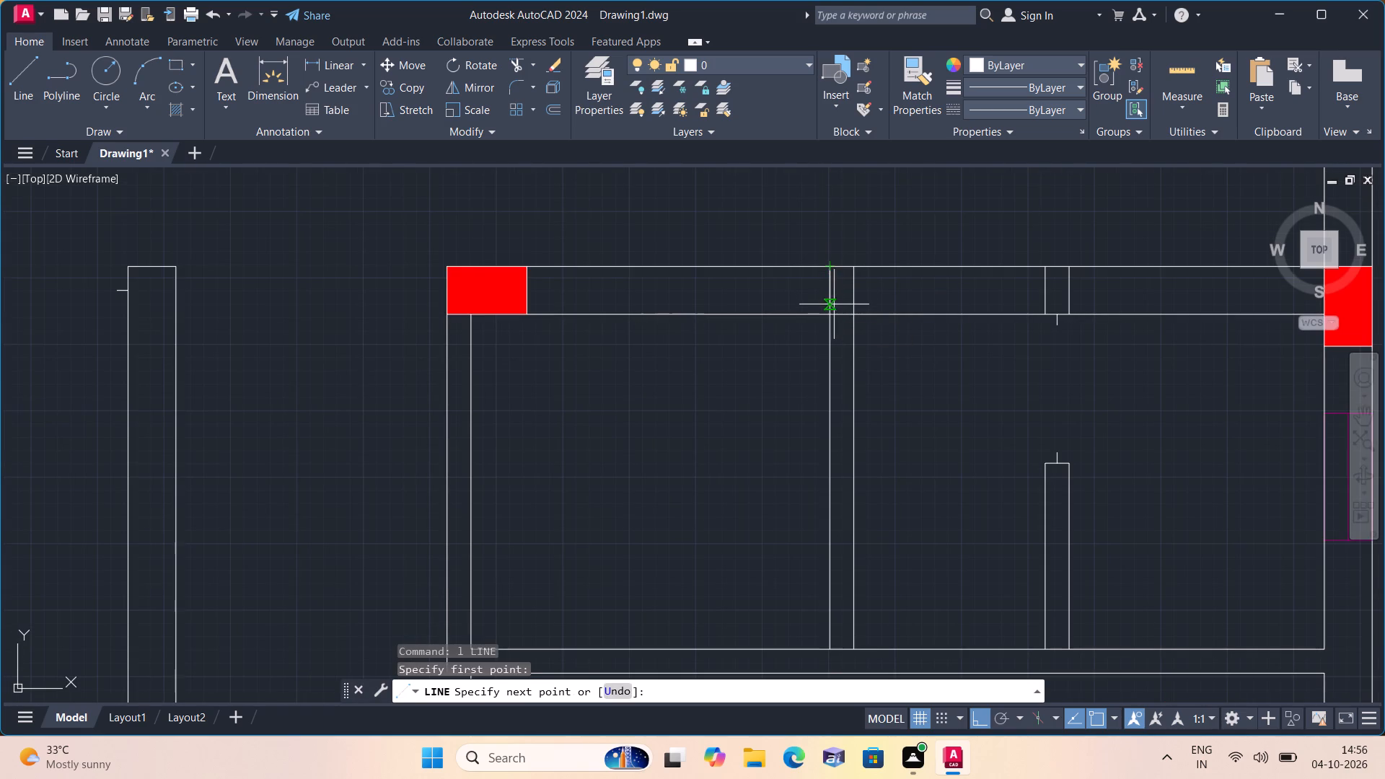
{"action": "left_click", "coordinate": [832, 315]}
{"action": "key", "text": "space"}
Draw door guide segments of 2", 2' and 2" leftward along this wall's centre from that line's midpoint, ending with a jamb line across both faces.
{"action": "key", "text": "space"}
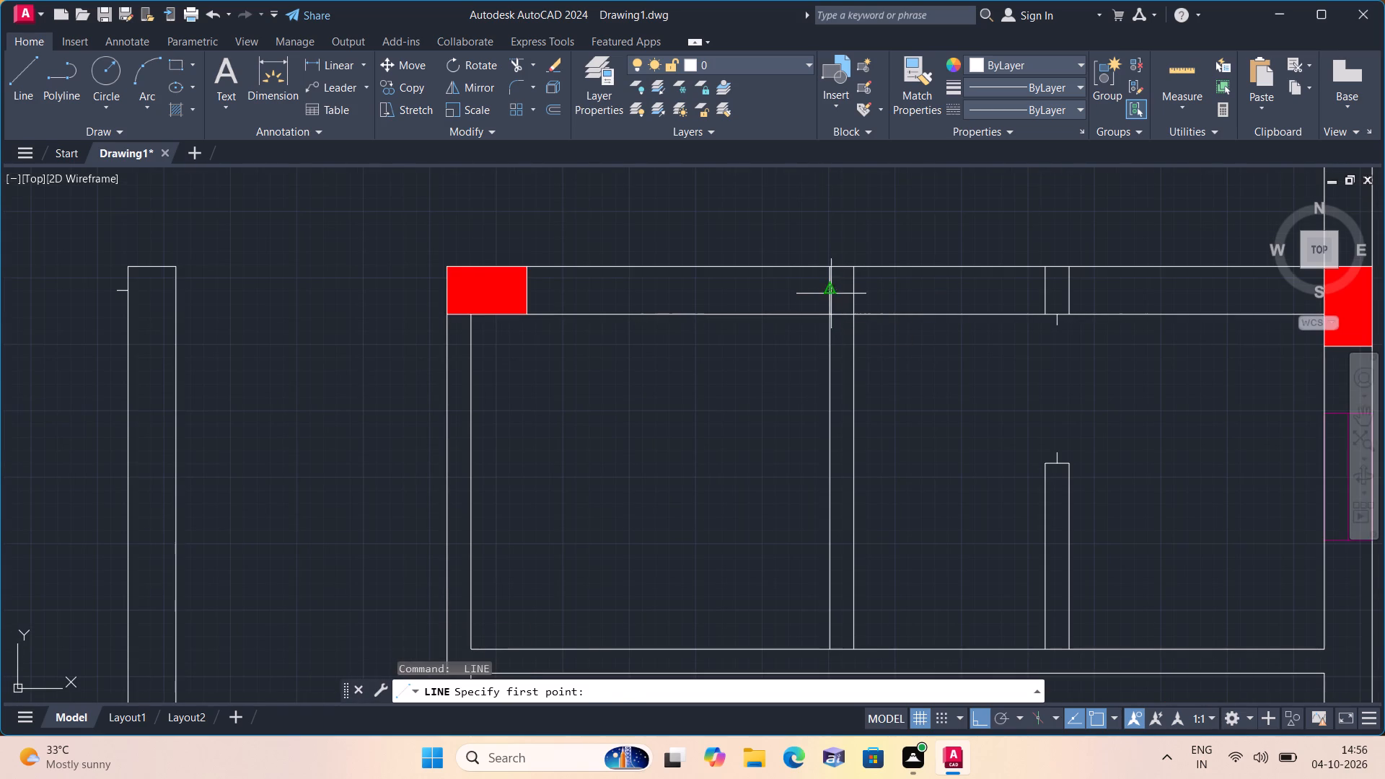
{"action": "left_click", "coordinate": [831, 294]}
{"action": "type", "text": "2\""}
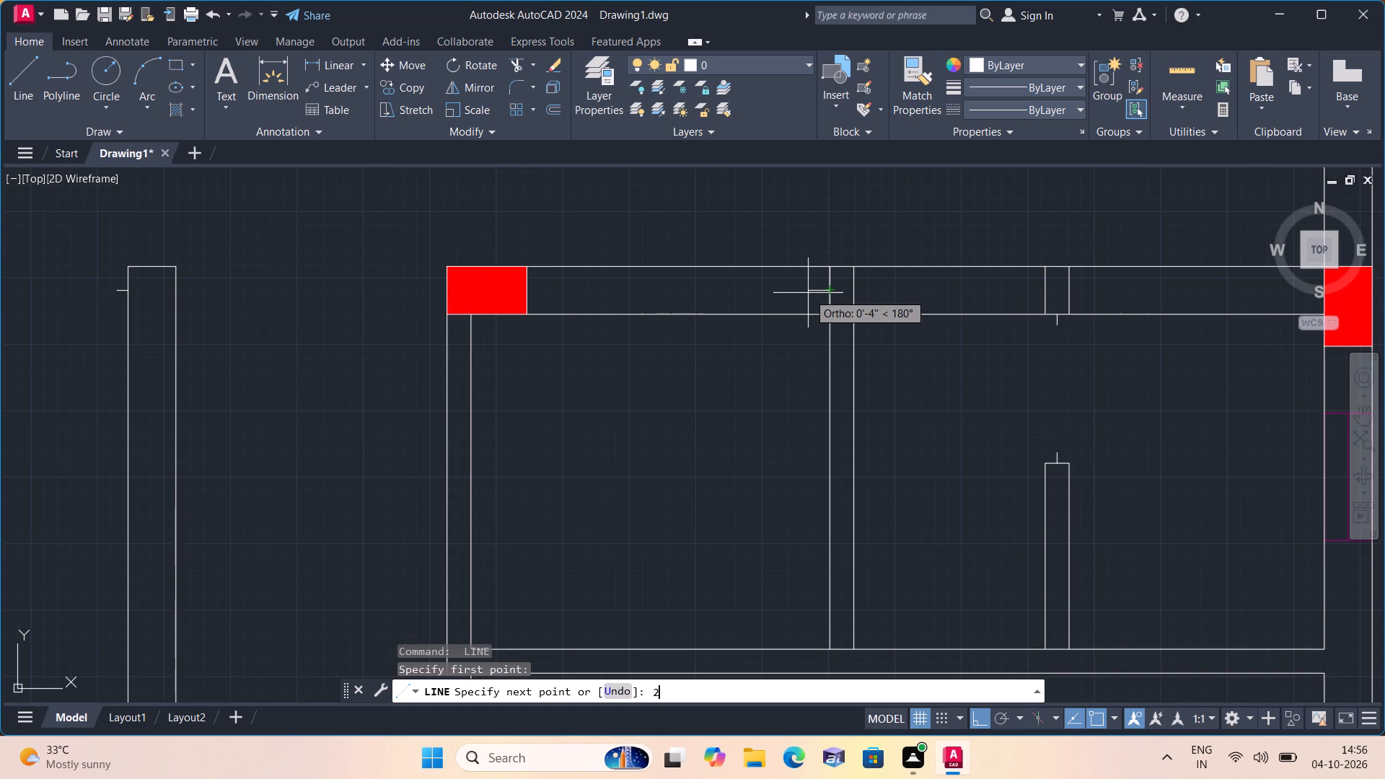
{"action": "key", "text": "space"}
{"action": "type", "text": "2'"}
{"action": "key", "text": "space"}
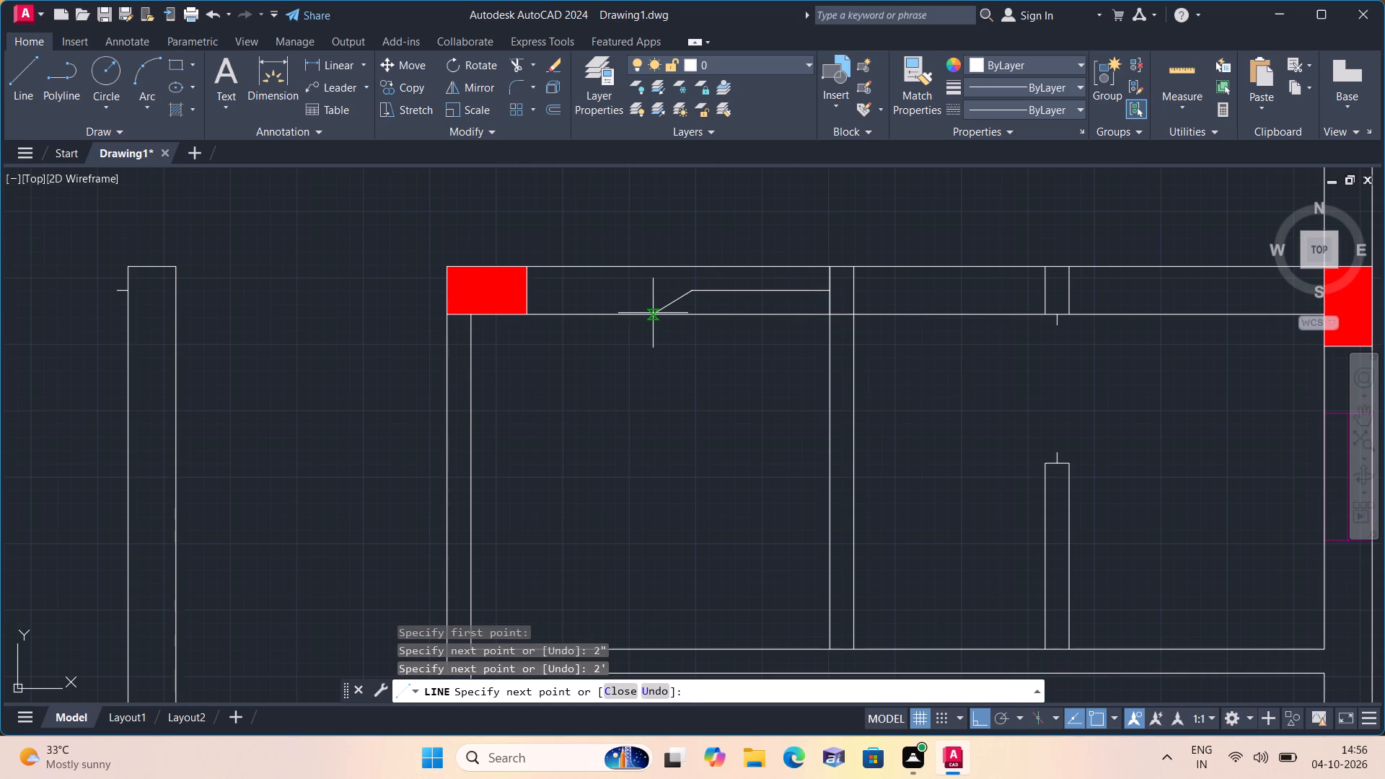
{"action": "type", "text": "2\""}
{"action": "key", "text": "space"}
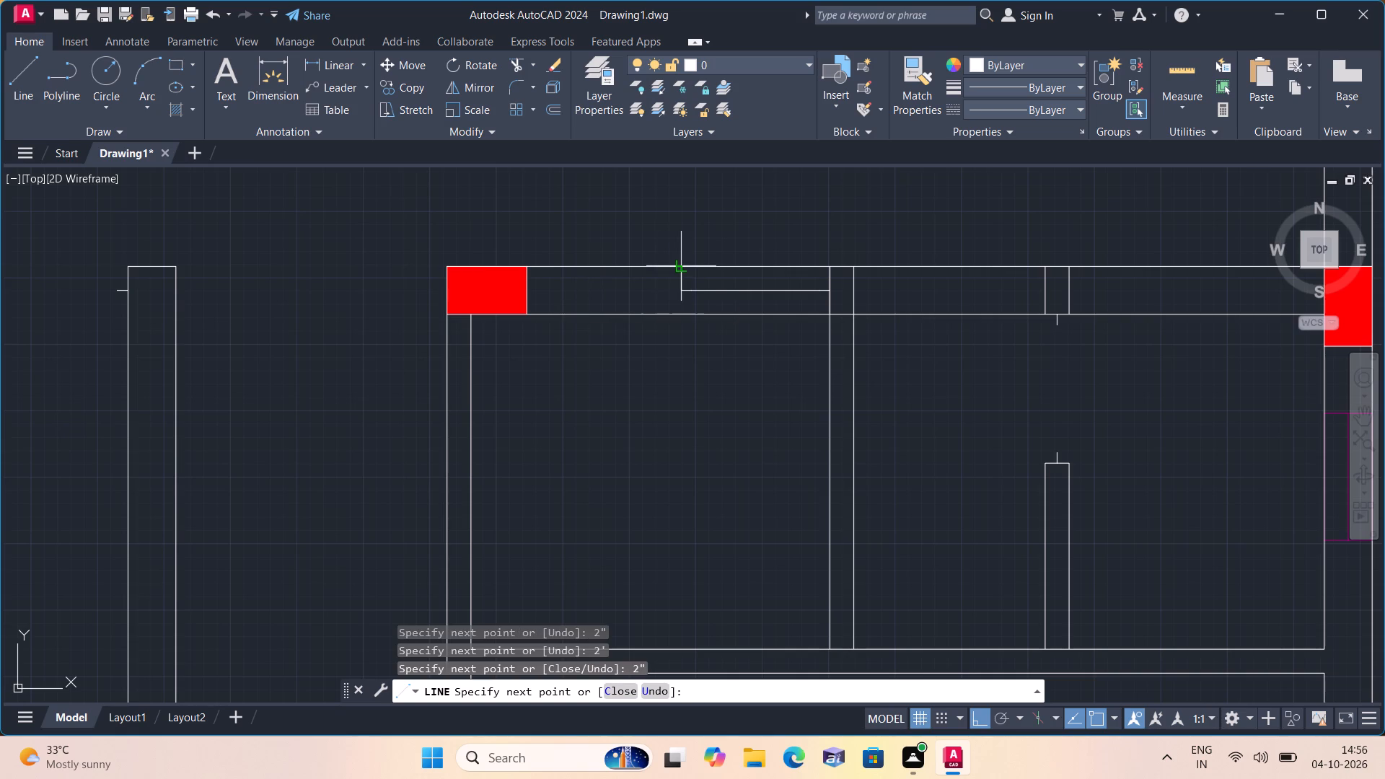
{"action": "left_click", "coordinate": [680, 268]}
{"action": "key", "text": "space"}
{"action": "key", "text": "space"}
{"action": "left_click", "coordinate": [682, 292]}
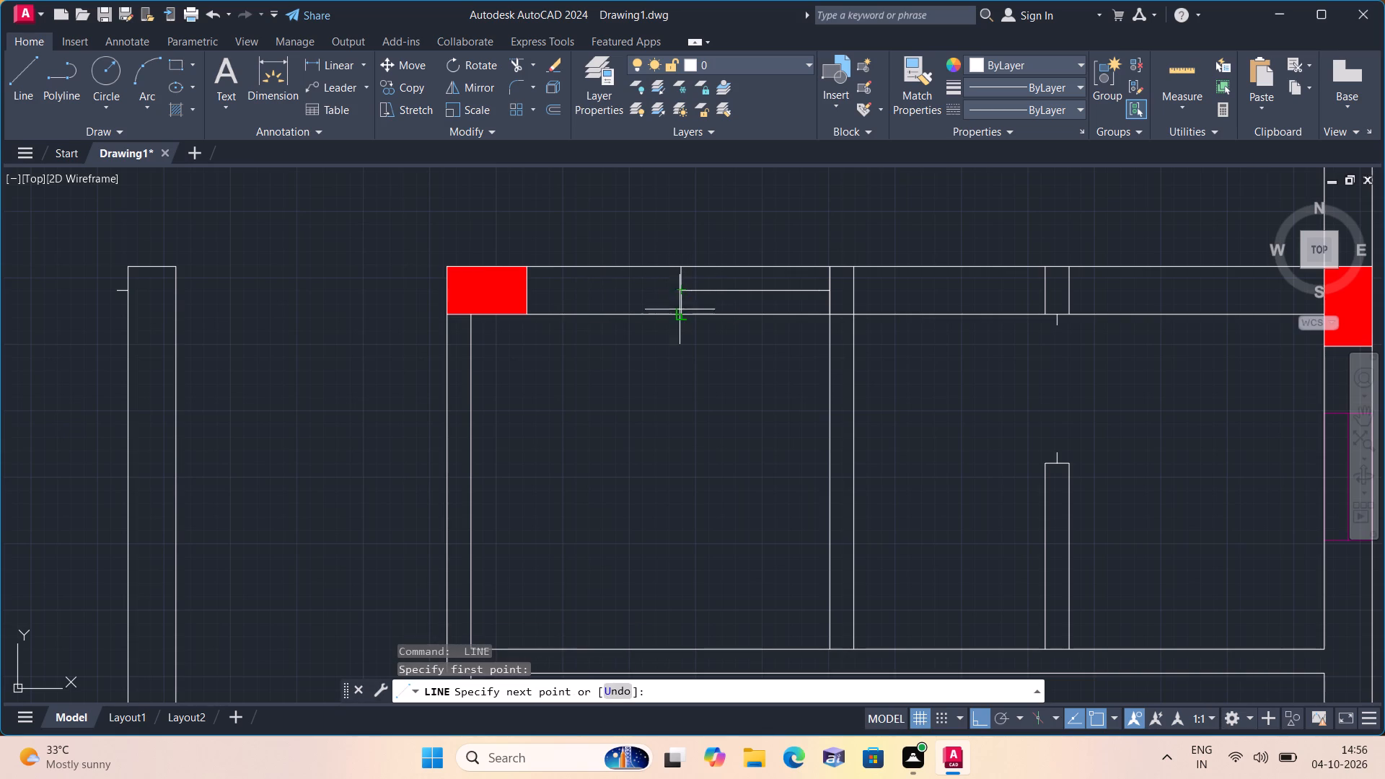
{"action": "left_click", "coordinate": [680, 312]}
{"action": "key", "text": "space"}
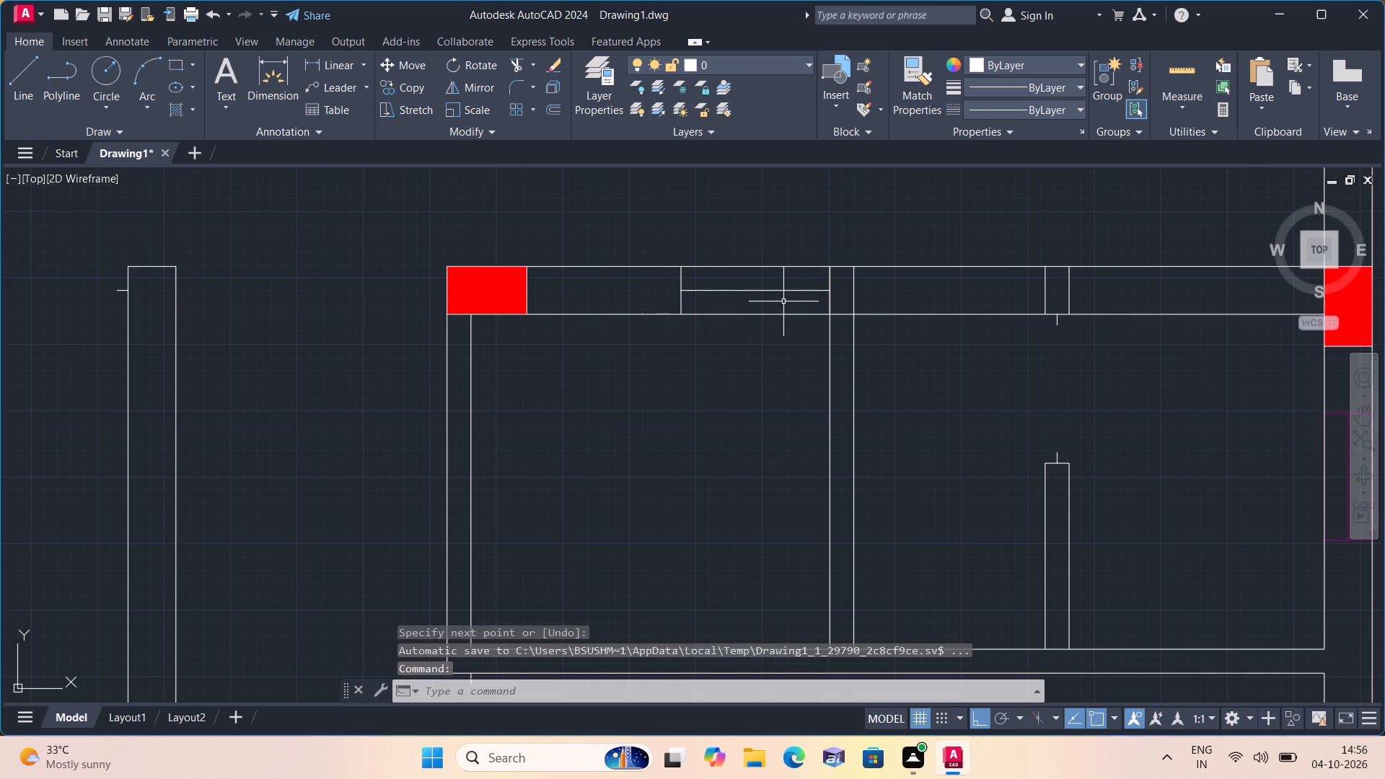
Erase the short line across the upper wall at the central partition's left face.
{"action": "left_click", "coordinate": [830, 303]}
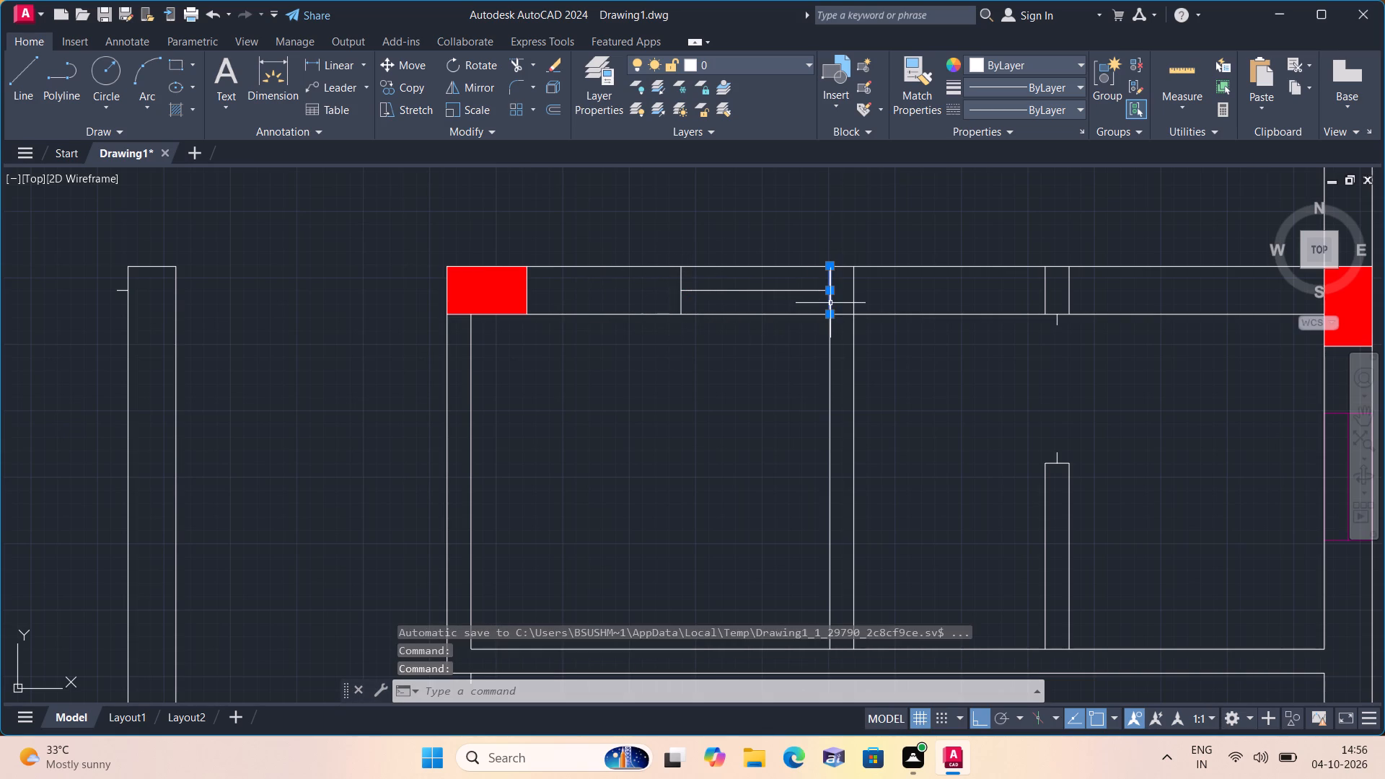
{"action": "key", "text": "Delete"}
Trim the upper wall's faces and the 2' guide segment between the jamb line and the central partition, leaving the 2" stubs.
{"action": "type", "text": "trui"}
{"action": "key", "text": "BackSpace"}
{"action": "key", "text": "BackSpace"}
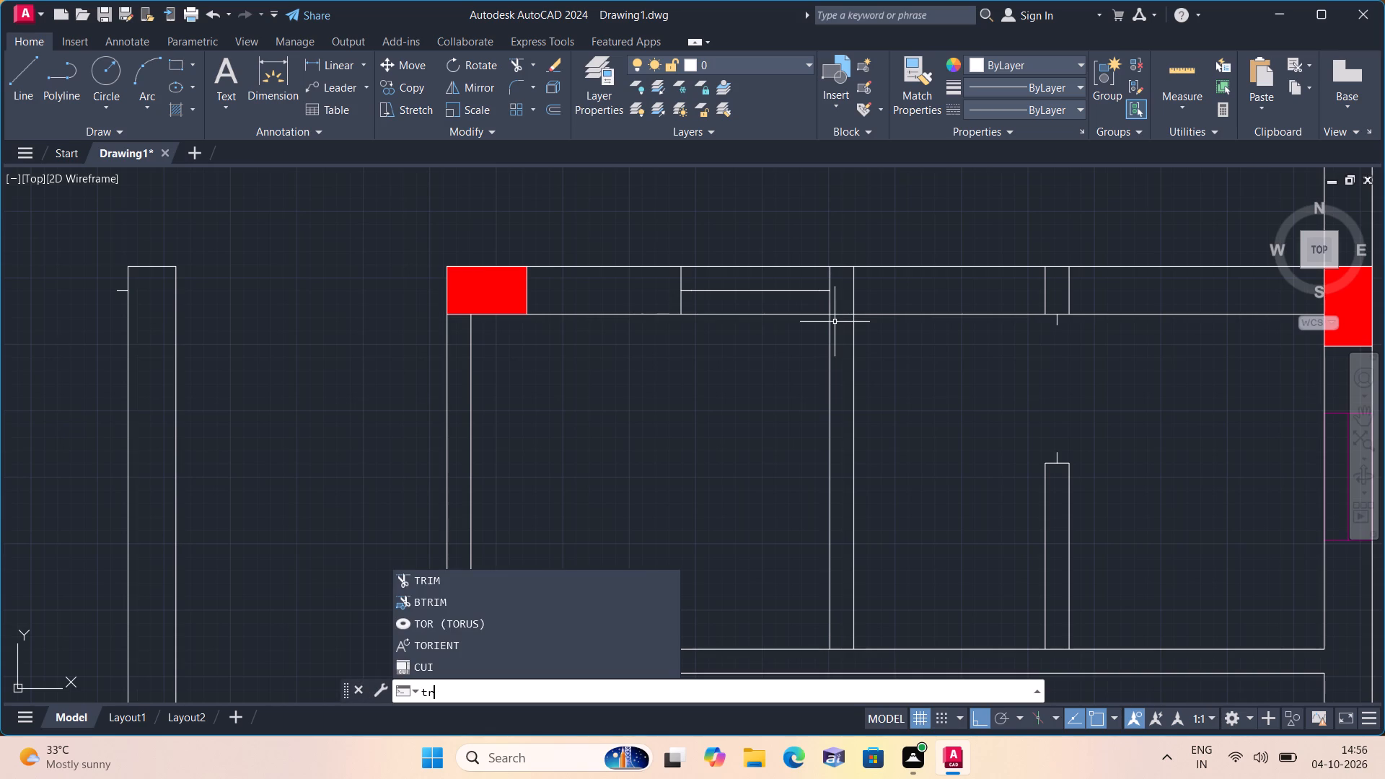
{"action": "key", "text": "o"}
{"action": "key", "text": "BackSpace"}
{"action": "type", "text": "im"}
{"action": "key", "text": "space"}
{"action": "left_click", "coordinate": [757, 256]}
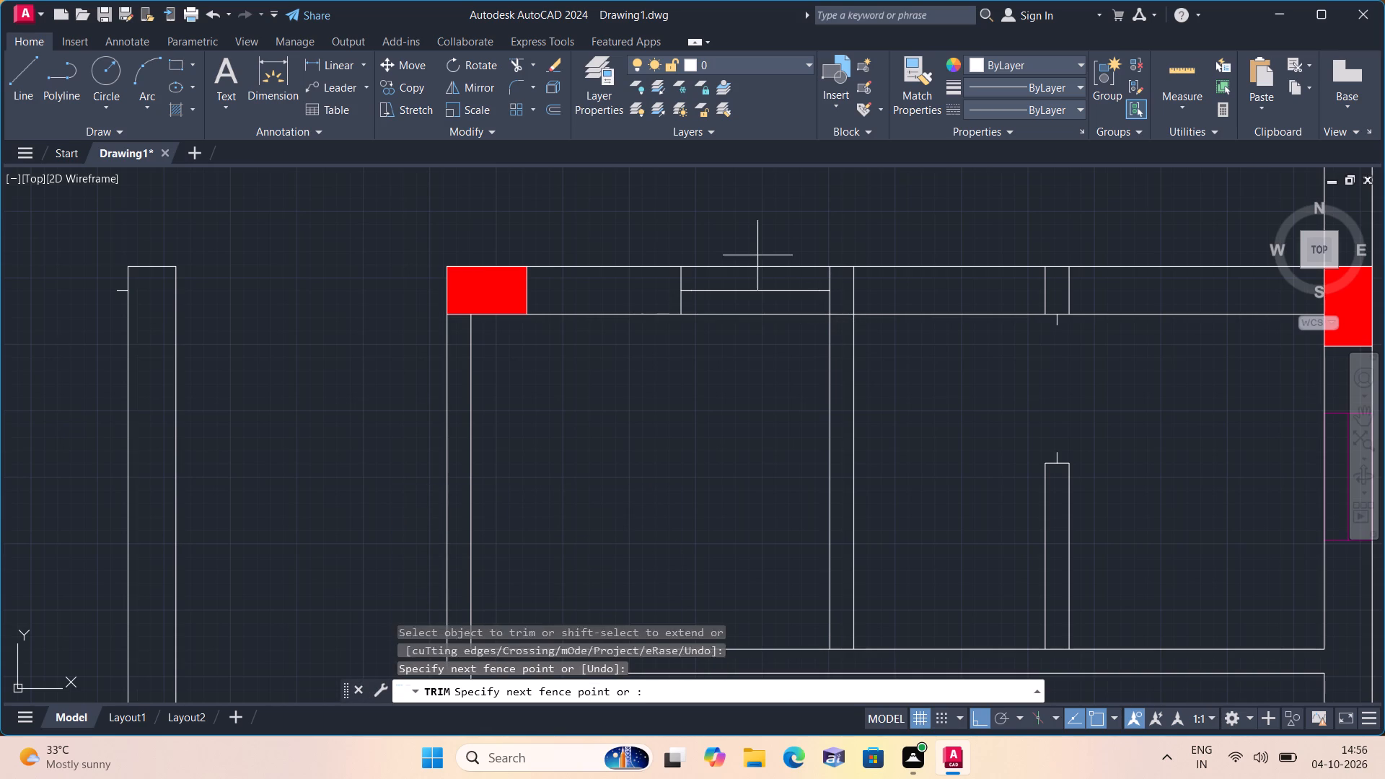
{"action": "left_click", "coordinate": [747, 404]}
{"action": "key", "text": "Escape"}
{"action": "scroll", "coordinate": [747, 404], "scroll_direction": "down", "scroll_amount": 1}
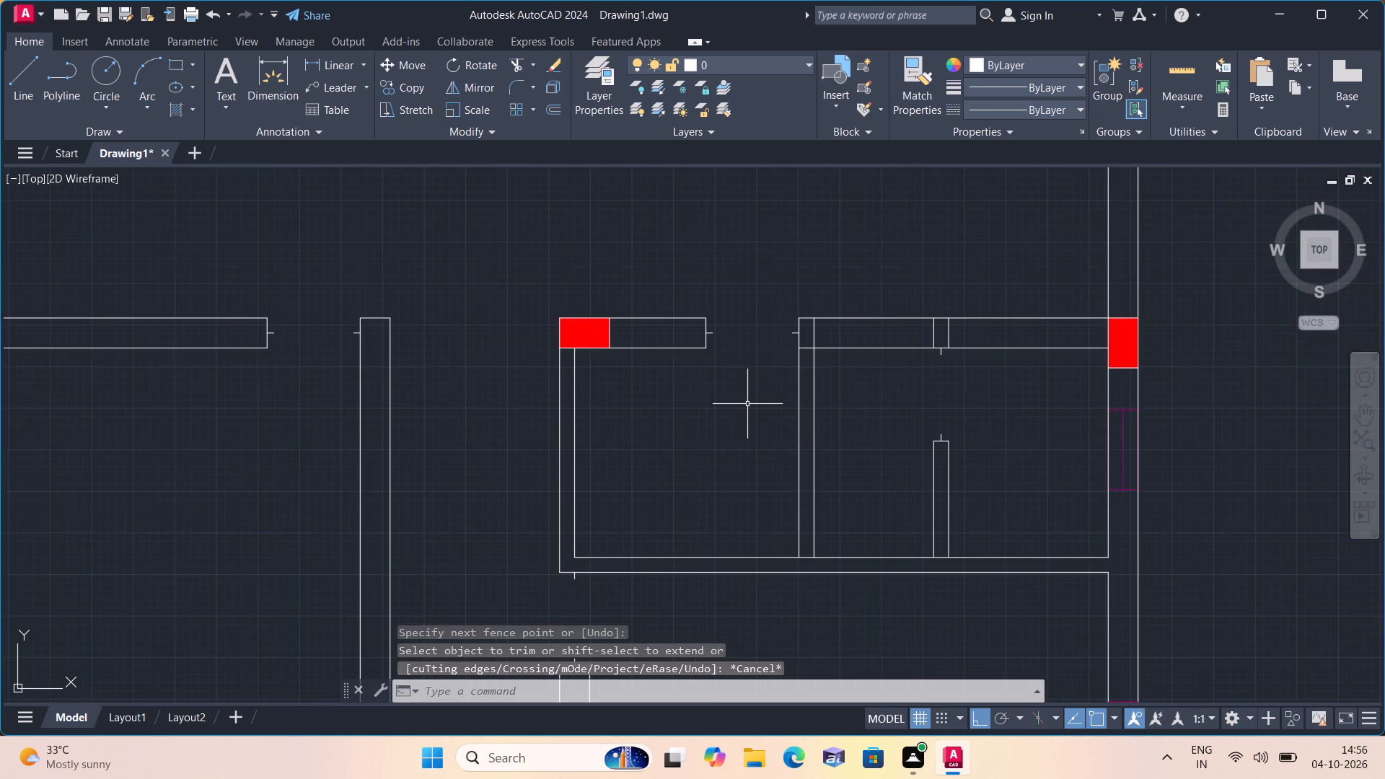
Trim the upper wall's lower face line between the two faces of the central partition.
{"action": "scroll", "coordinate": [747, 404], "scroll_direction": "up", "scroll_amount": 1}
{"action": "key", "text": "space"}
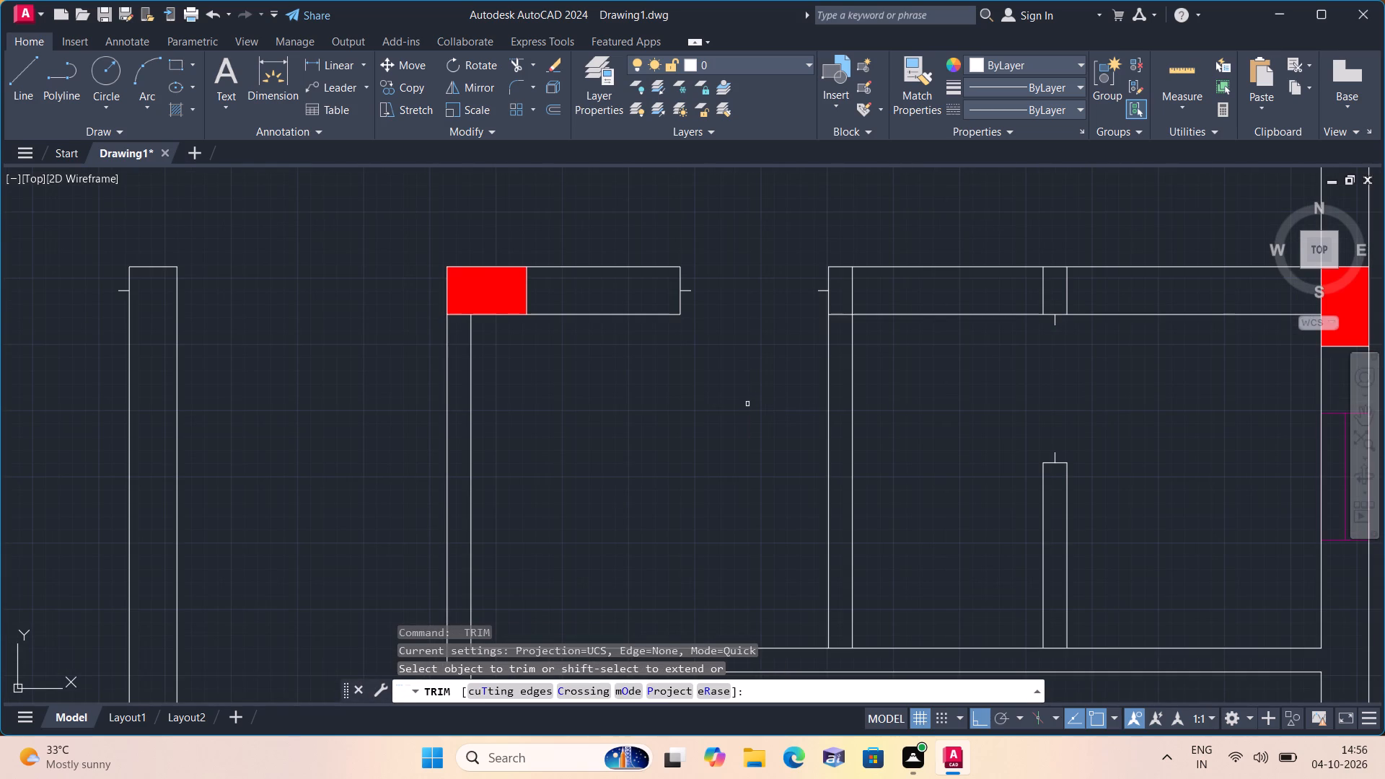
{"action": "scroll", "coordinate": [827, 330], "scroll_direction": "up", "scroll_amount": 1}
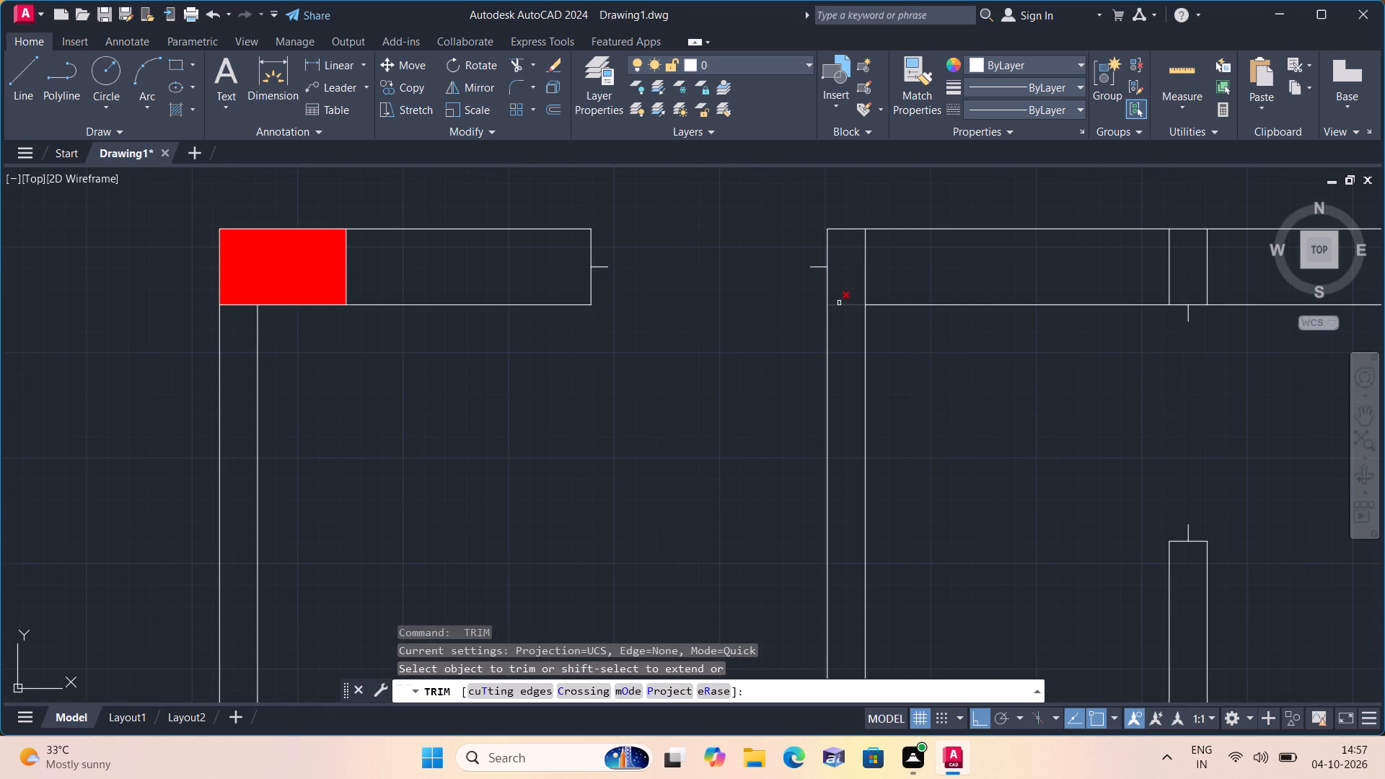
{"action": "left_click", "coordinate": [839, 299]}
{"action": "left_click", "coordinate": [840, 307]}
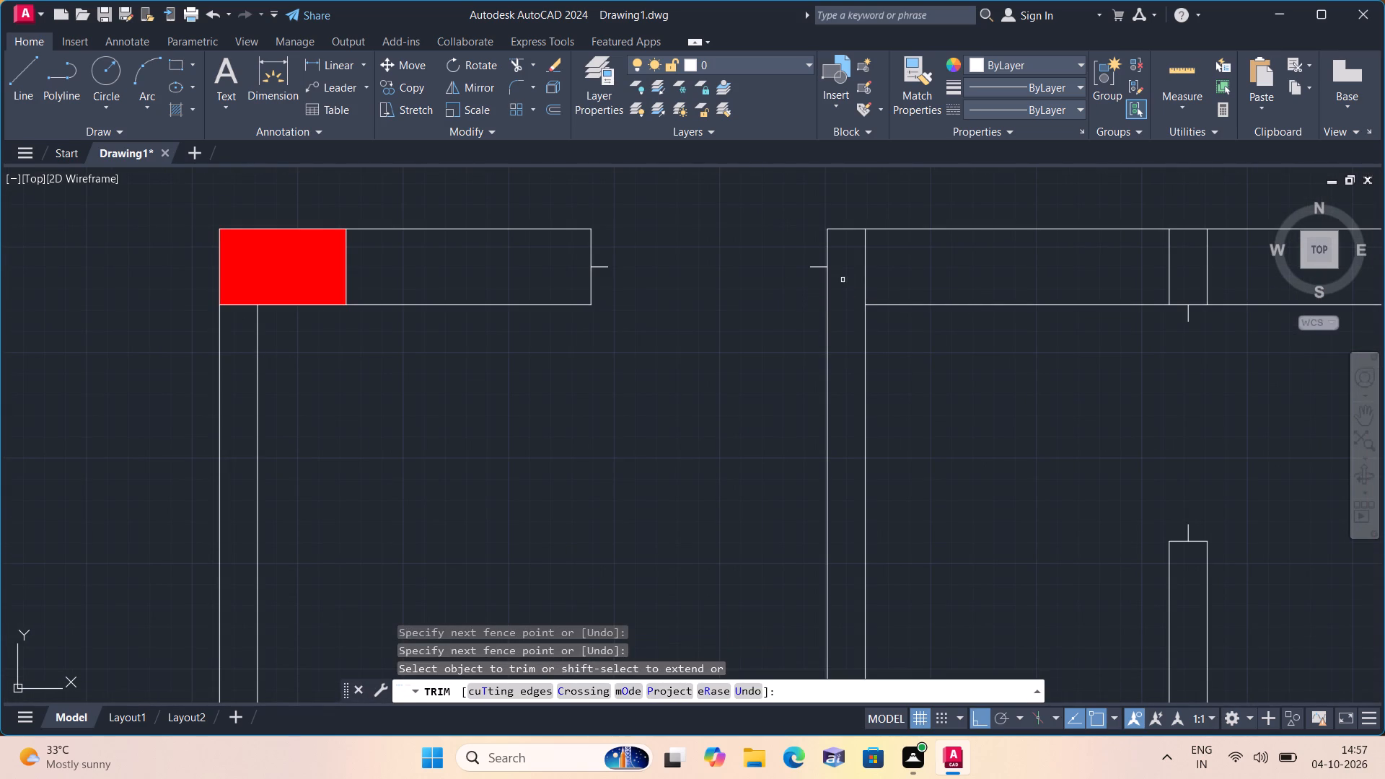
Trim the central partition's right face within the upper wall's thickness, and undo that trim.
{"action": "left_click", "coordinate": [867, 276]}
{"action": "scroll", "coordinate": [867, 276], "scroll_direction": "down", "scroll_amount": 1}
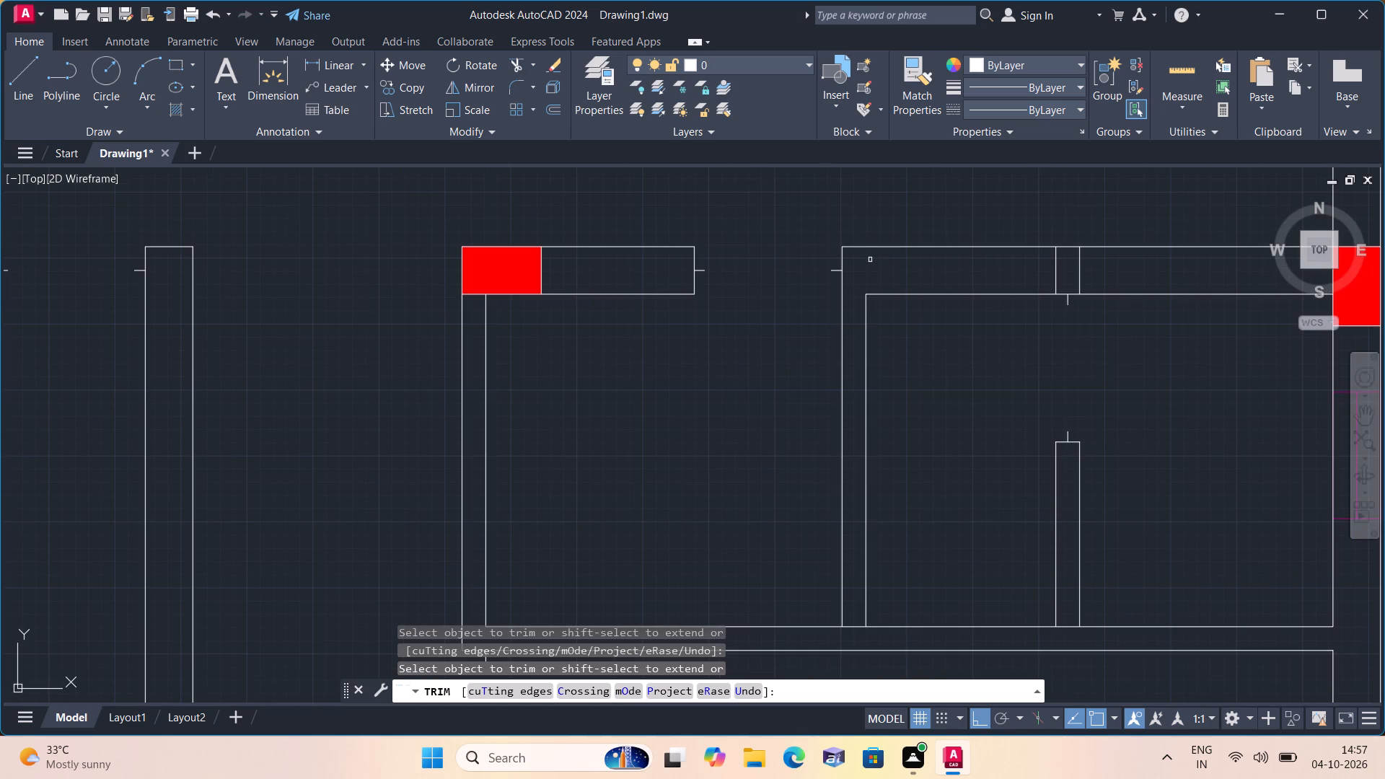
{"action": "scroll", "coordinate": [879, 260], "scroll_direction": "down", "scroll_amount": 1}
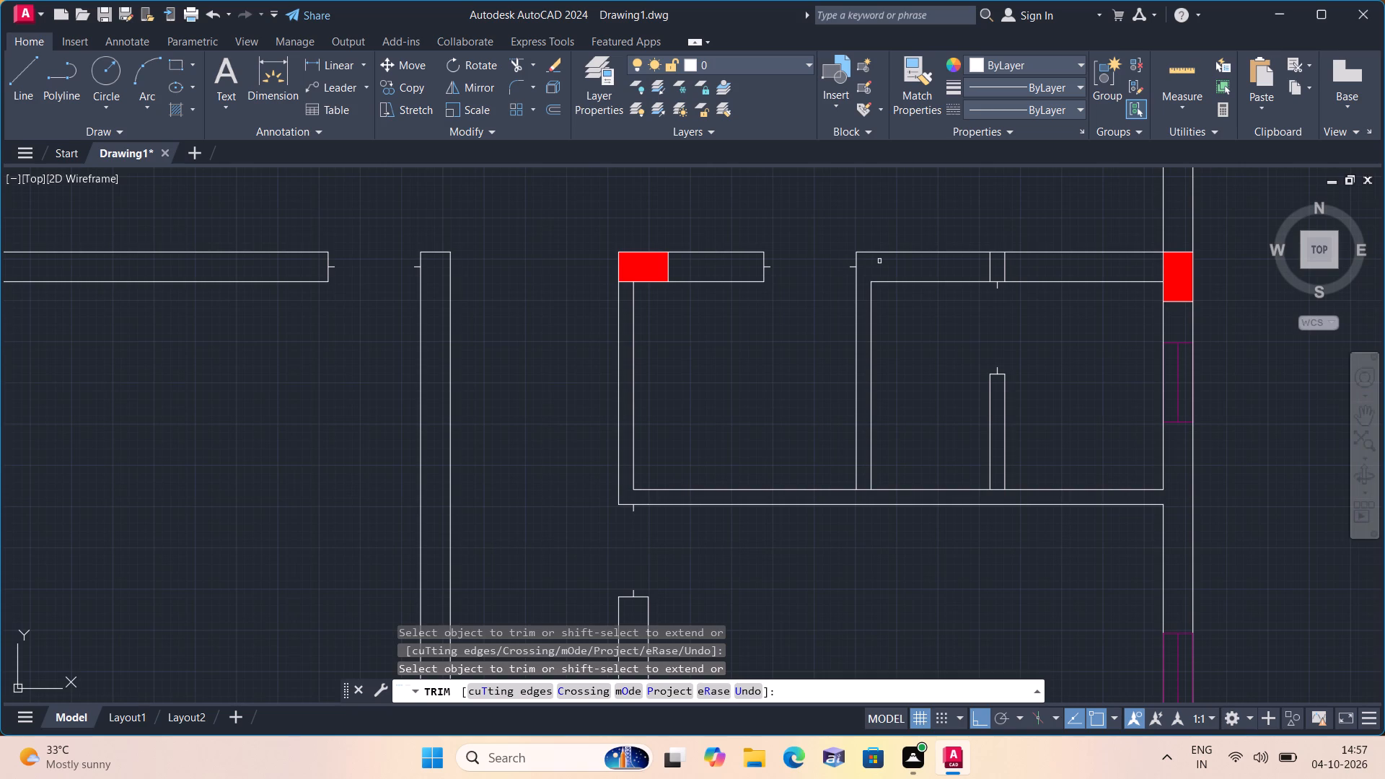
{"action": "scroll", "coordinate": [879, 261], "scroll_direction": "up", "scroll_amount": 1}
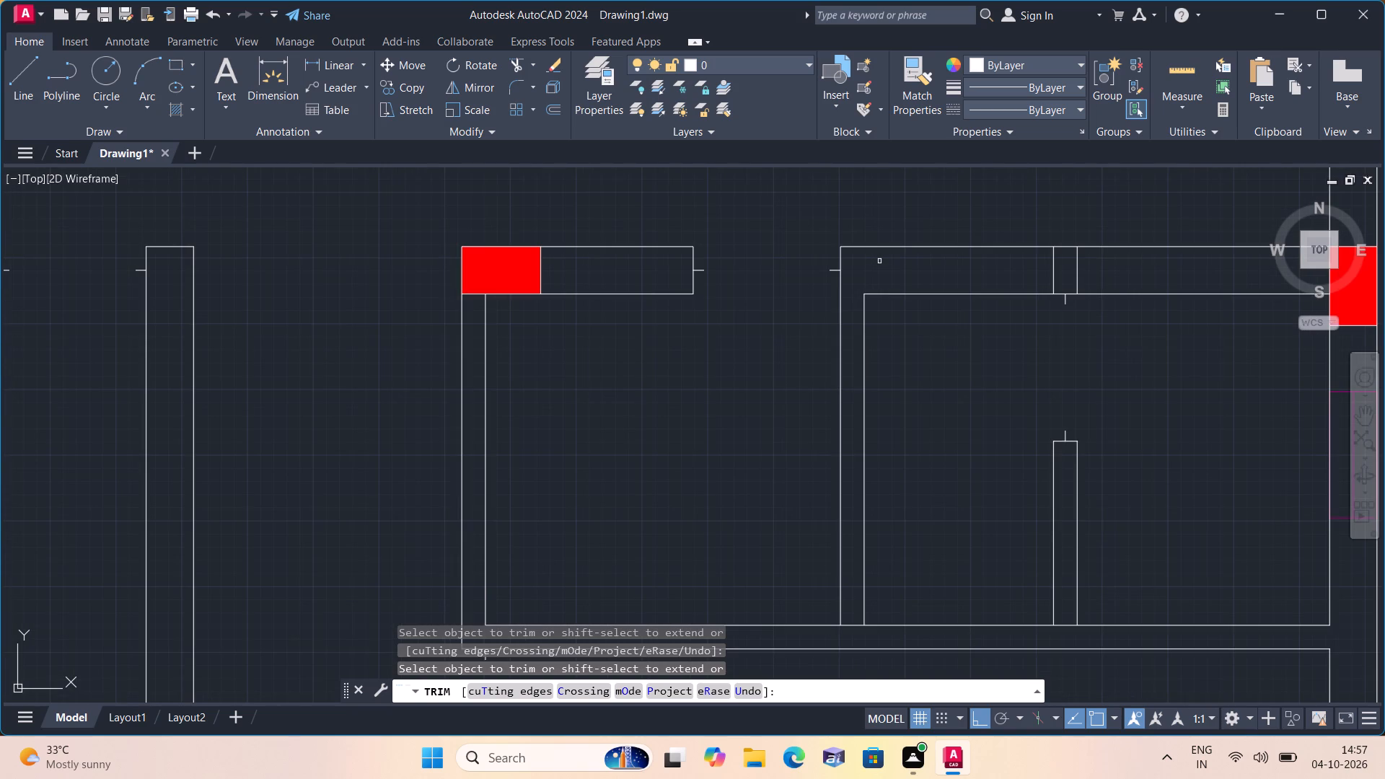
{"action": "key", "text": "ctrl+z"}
Trim the upper wall's lower face line between the central and right-hand partitions.
{"action": "scroll", "coordinate": [879, 261], "scroll_direction": "down", "scroll_amount": 1}
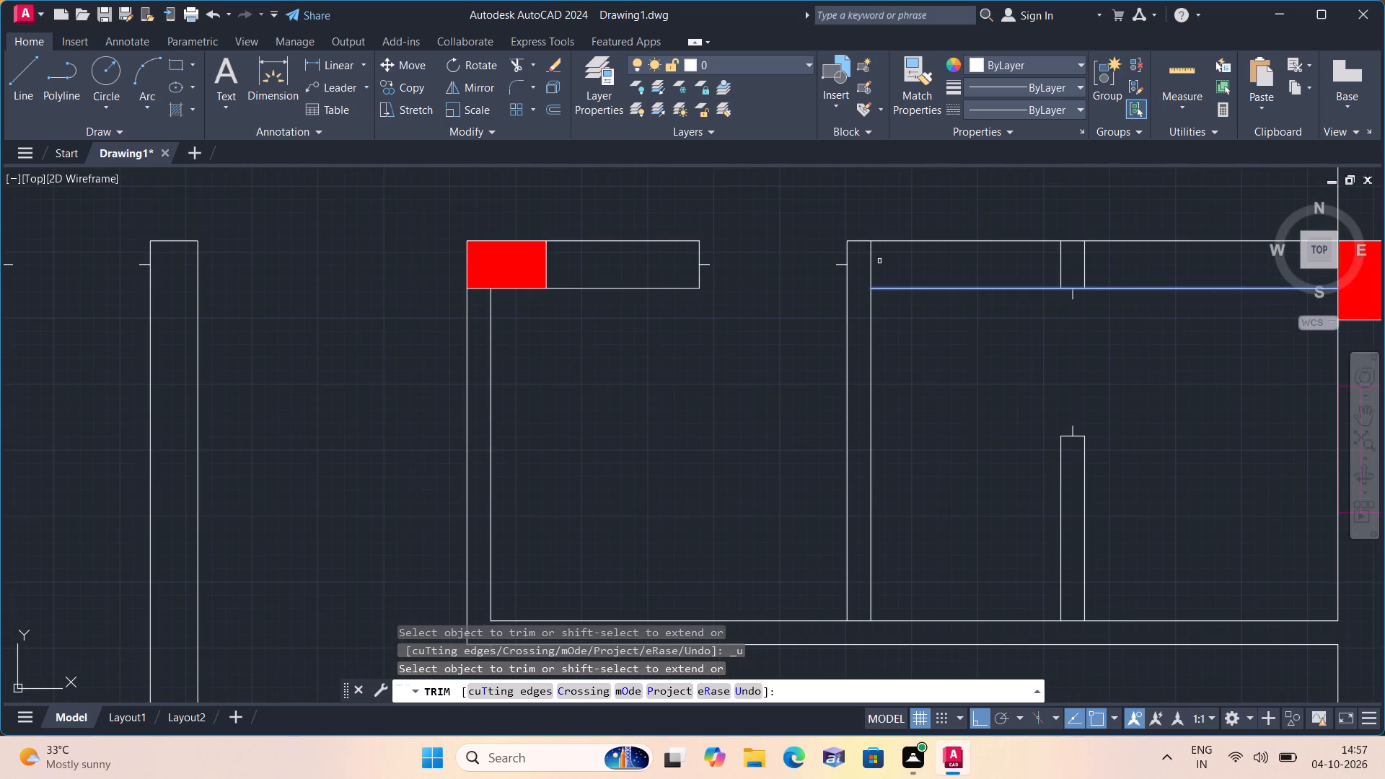
{"action": "left_click", "coordinate": [928, 287]}
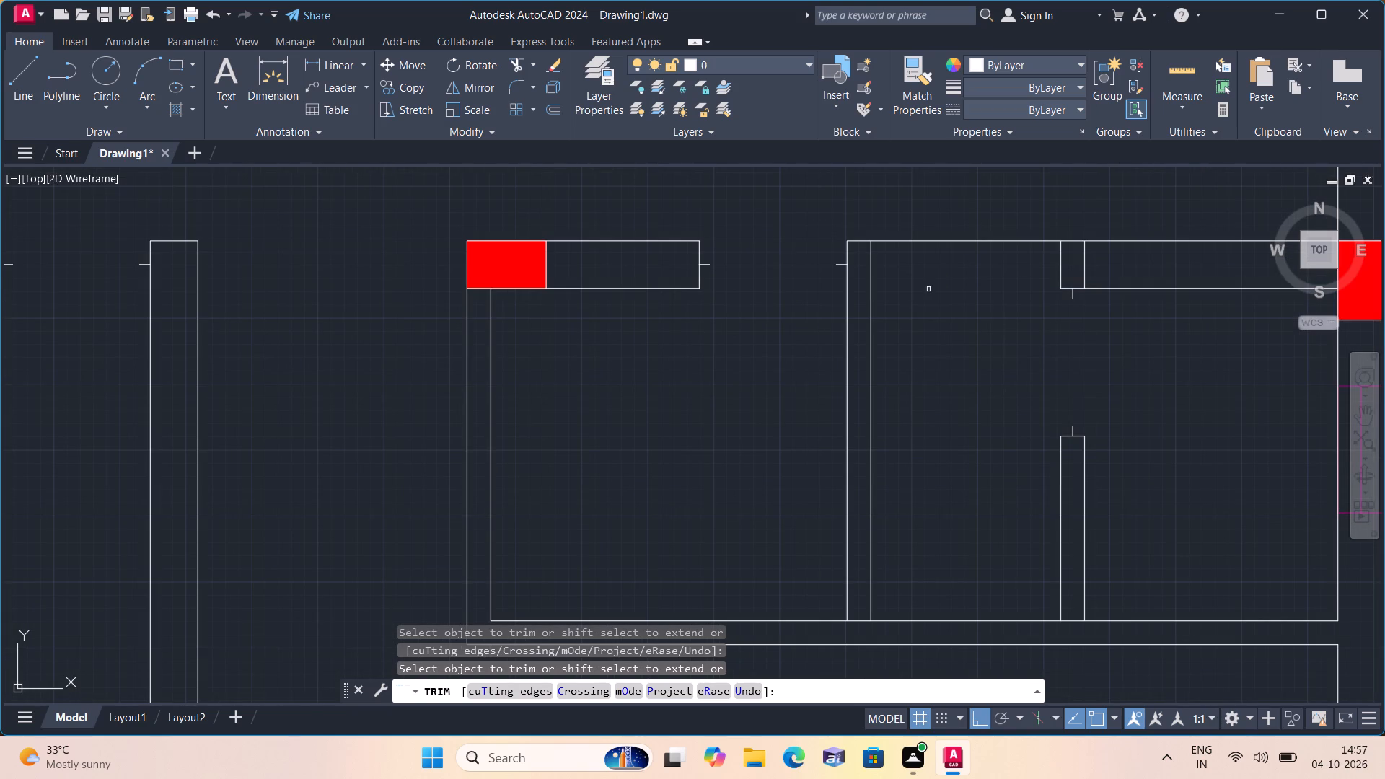
Trim the lower wall's upper face line where the central and right-hand partitions meet it, opening both junctions.
{"action": "scroll", "coordinate": [934, 300], "scroll_direction": "down", "scroll_amount": 1}
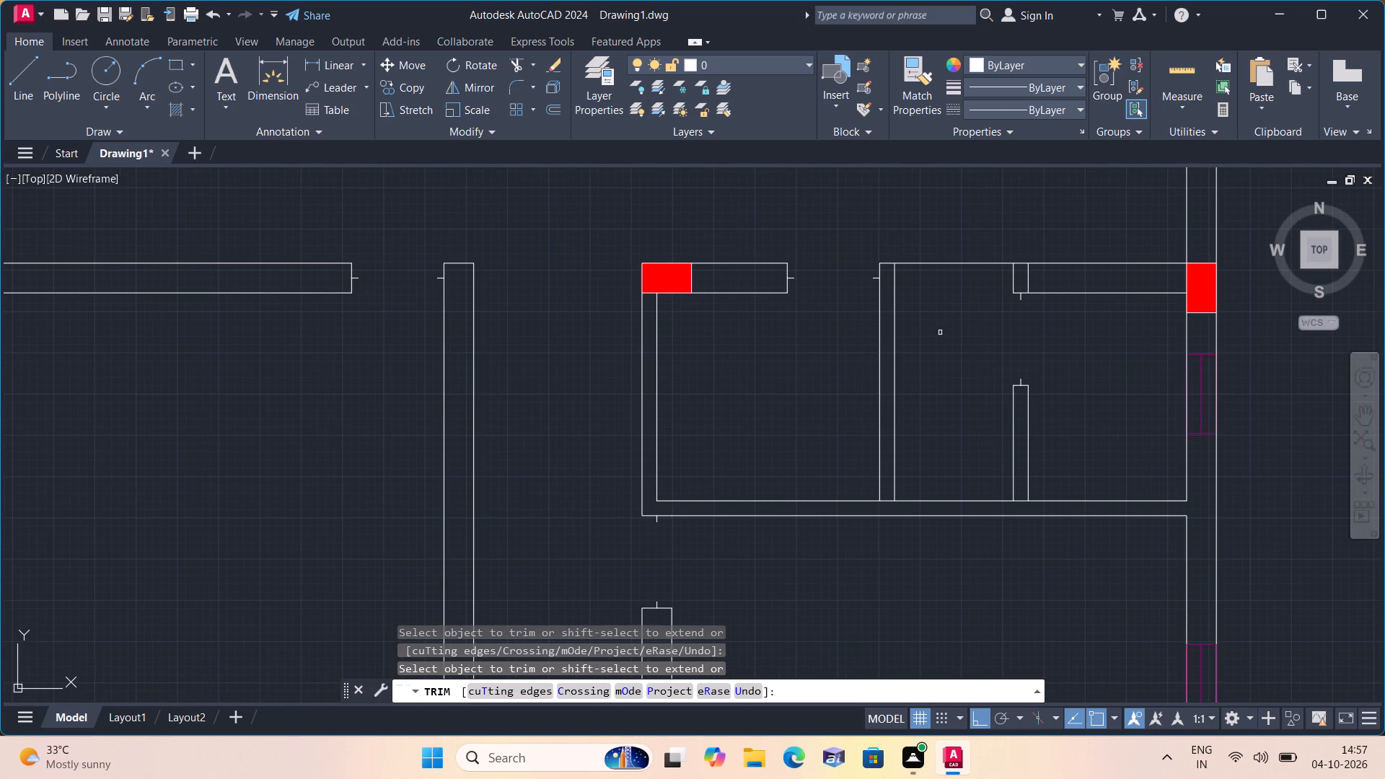
{"action": "middle_click_drag", "start_coordinate": [933, 330], "coordinate": [906, 284]}
{"action": "scroll", "coordinate": [906, 284], "scroll_direction": "down", "scroll_amount": 1}
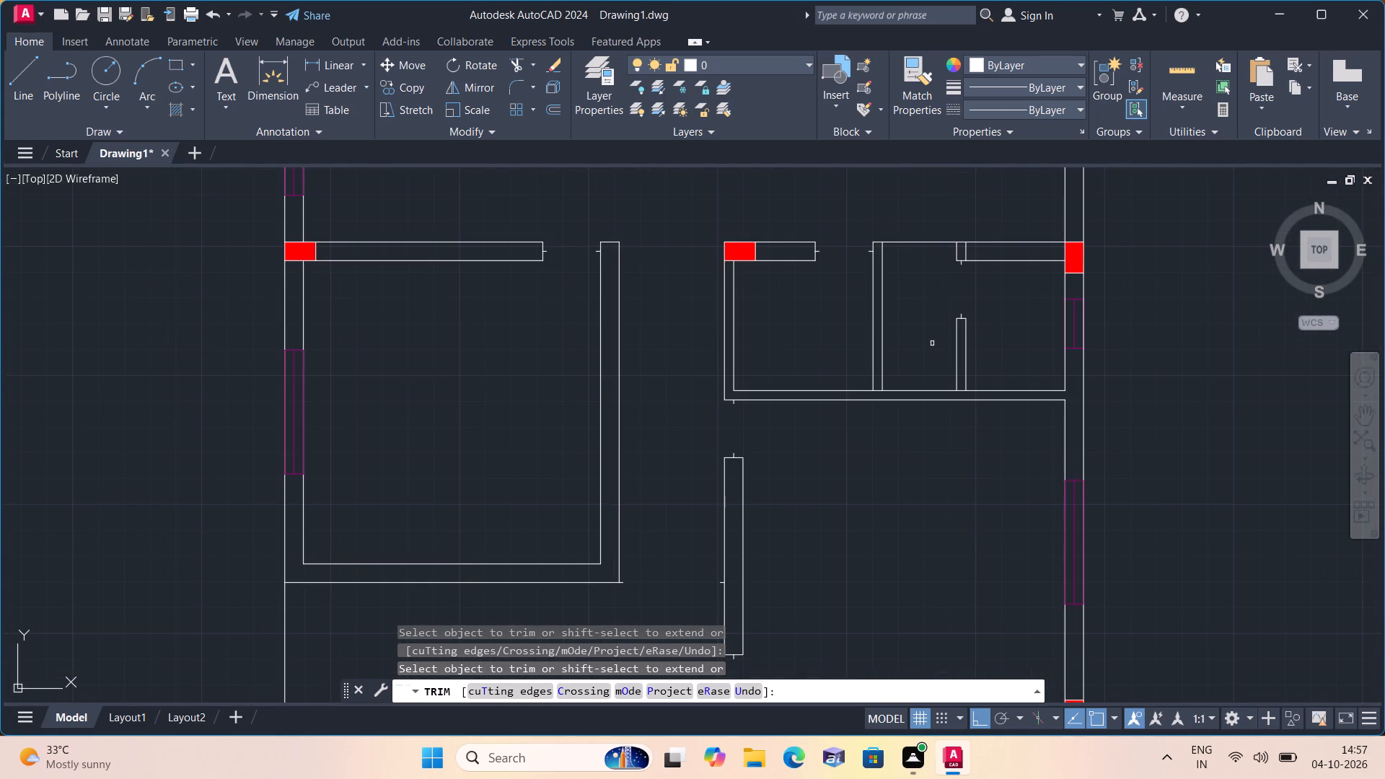
{"action": "scroll", "coordinate": [902, 383], "scroll_direction": "up", "scroll_amount": 2}
{"action": "left_click", "coordinate": [836, 403]}
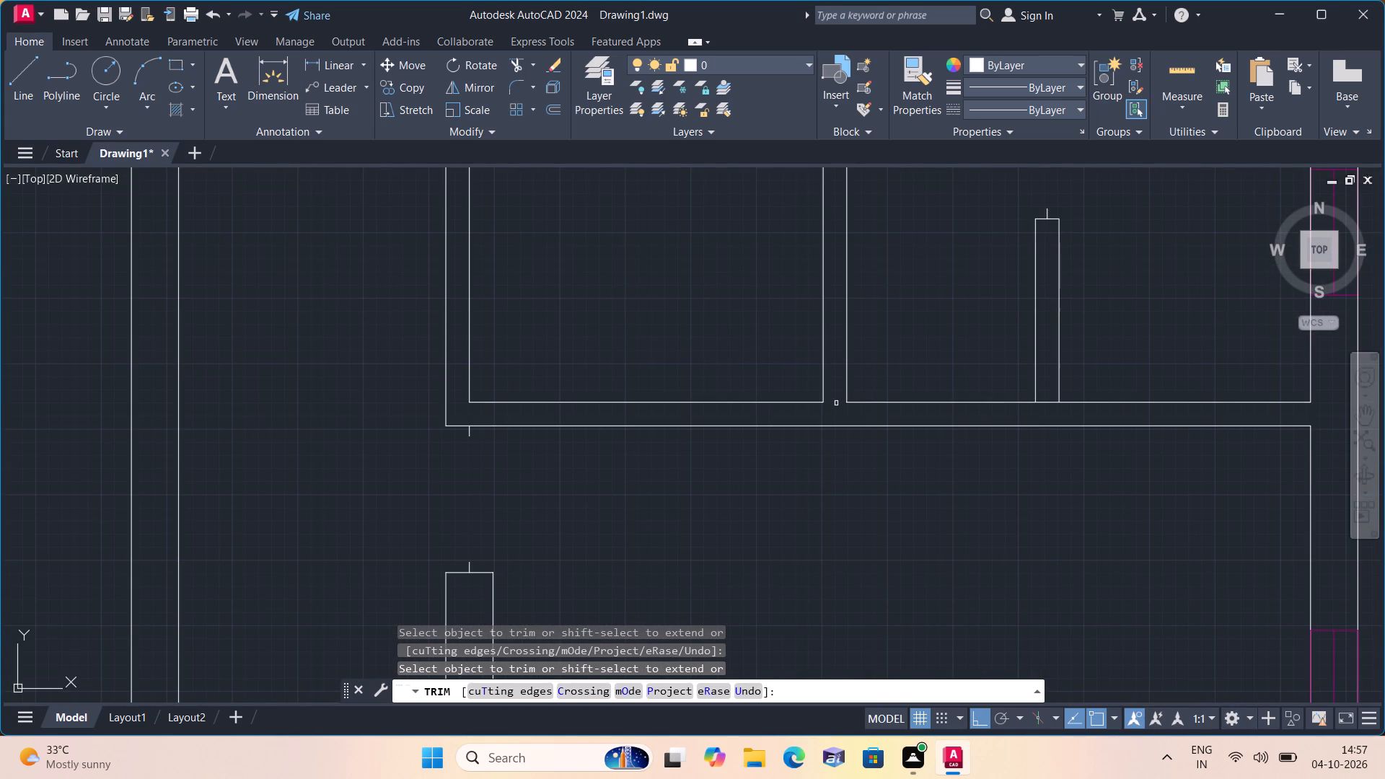
{"action": "left_click", "coordinate": [1047, 400]}
Trim the right-hand partition's right face within the upper wall's thickness.
{"action": "scroll", "coordinate": [1049, 407], "scroll_direction": "down", "scroll_amount": 2}
{"action": "middle_click_drag", "start_coordinate": [1055, 484], "coordinate": [985, 349]}
{"action": "scroll", "coordinate": [991, 392], "scroll_direction": "down", "scroll_amount": 1}
{"action": "middle_click_drag", "start_coordinate": [923, 395], "coordinate": [986, 465]}
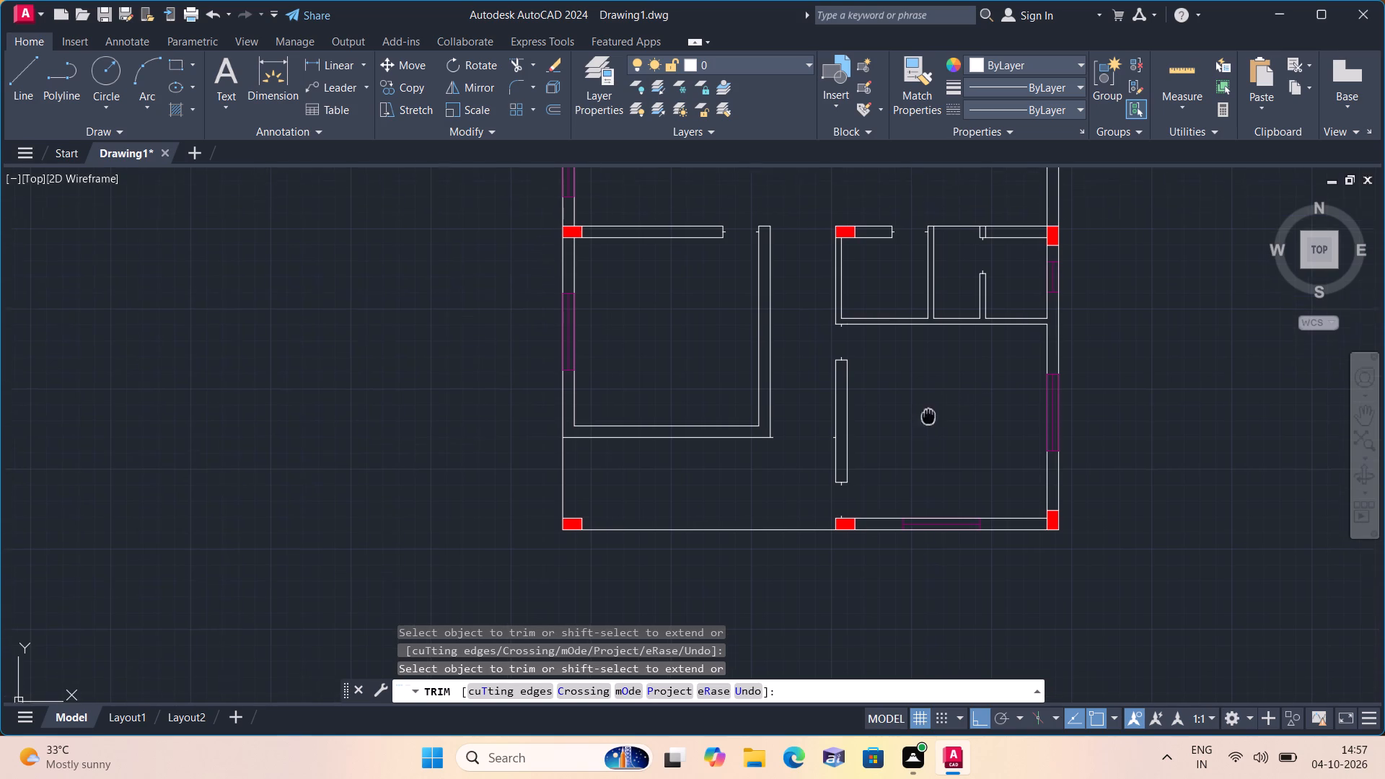
{"action": "middle_click_drag", "start_coordinate": [986, 465], "coordinate": [1052, 537]}
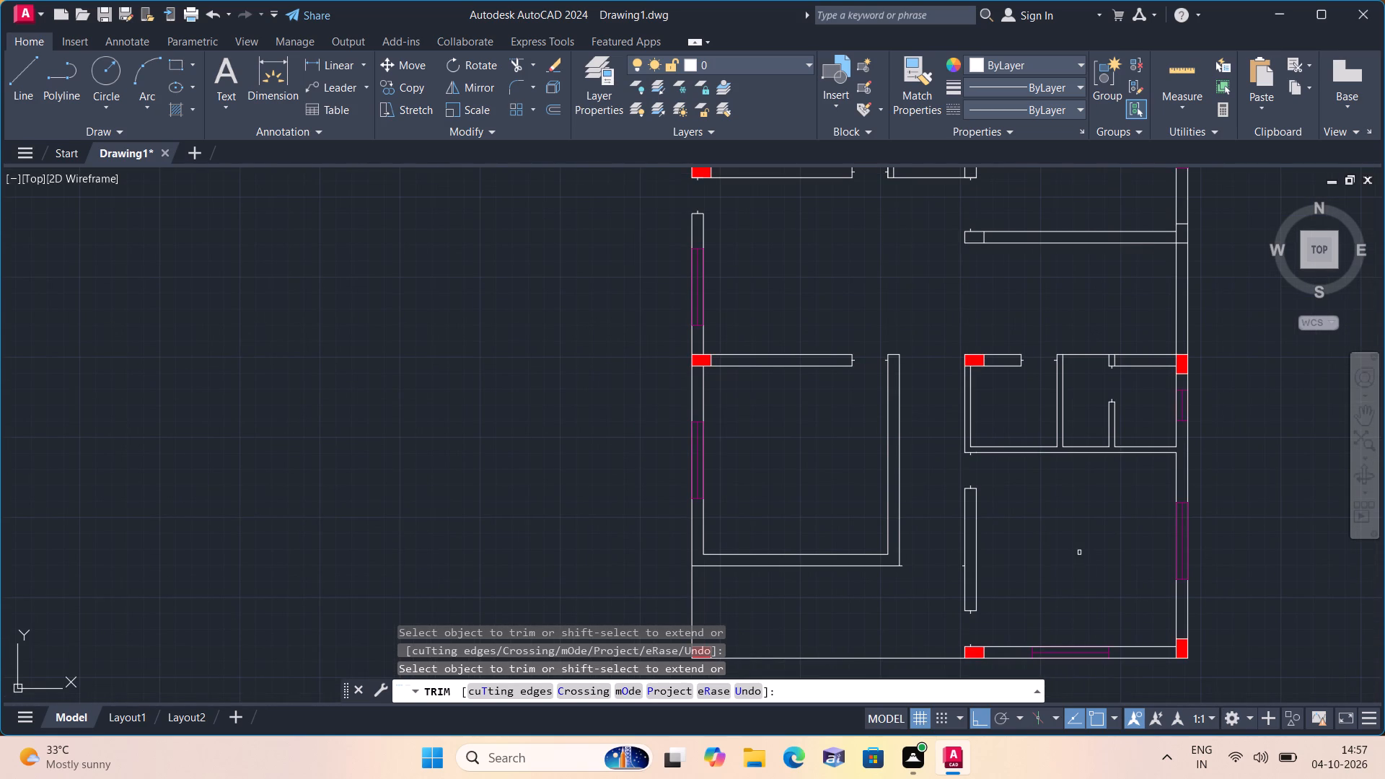
{"action": "scroll", "coordinate": [1140, 378], "scroll_direction": "up", "scroll_amount": 3}
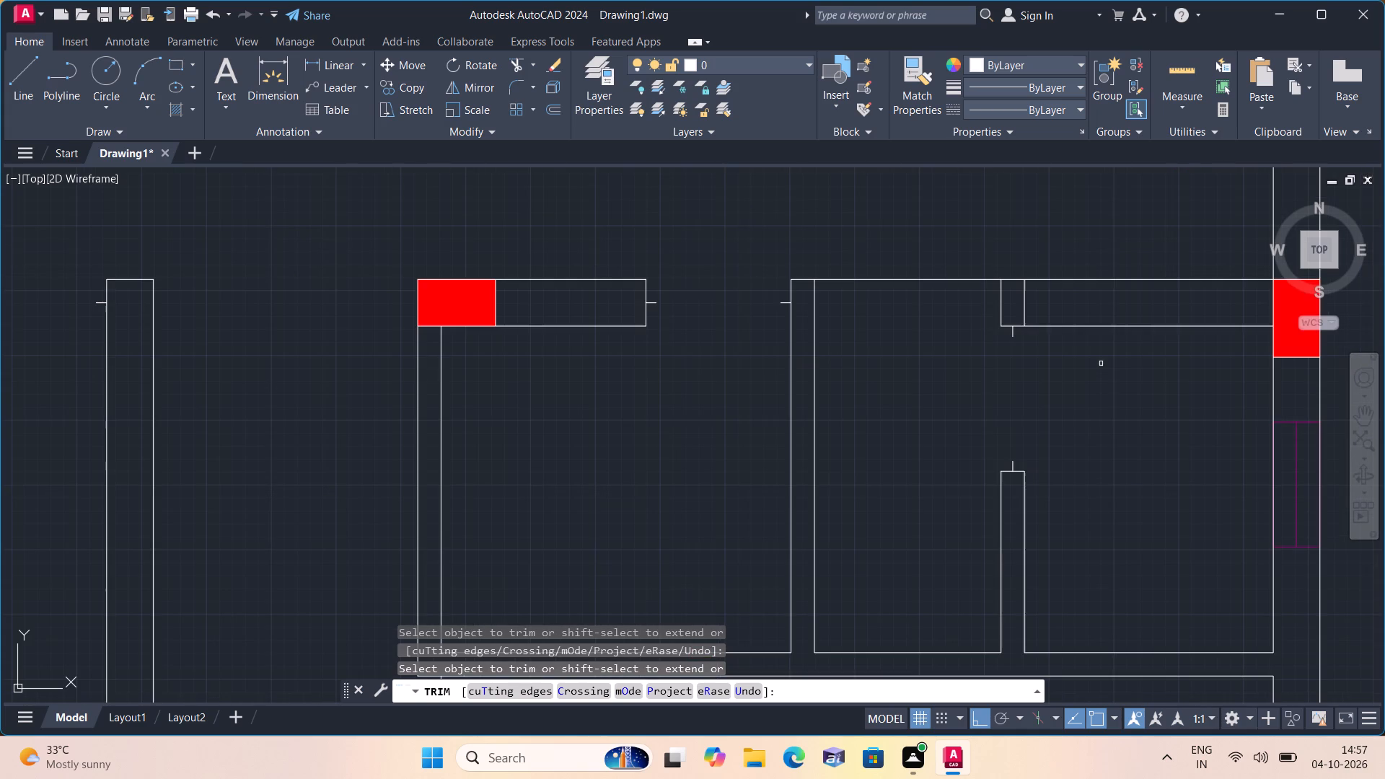
{"action": "left_click", "coordinate": [1024, 301]}
{"action": "key", "text": "Escape"}
Hatch solid red the columns at both ends of the horizontal wall below the upper-right room.
{"action": "scroll", "coordinate": [1024, 301], "scroll_direction": "down", "scroll_amount": 1}
{"action": "type", "text": "h"}
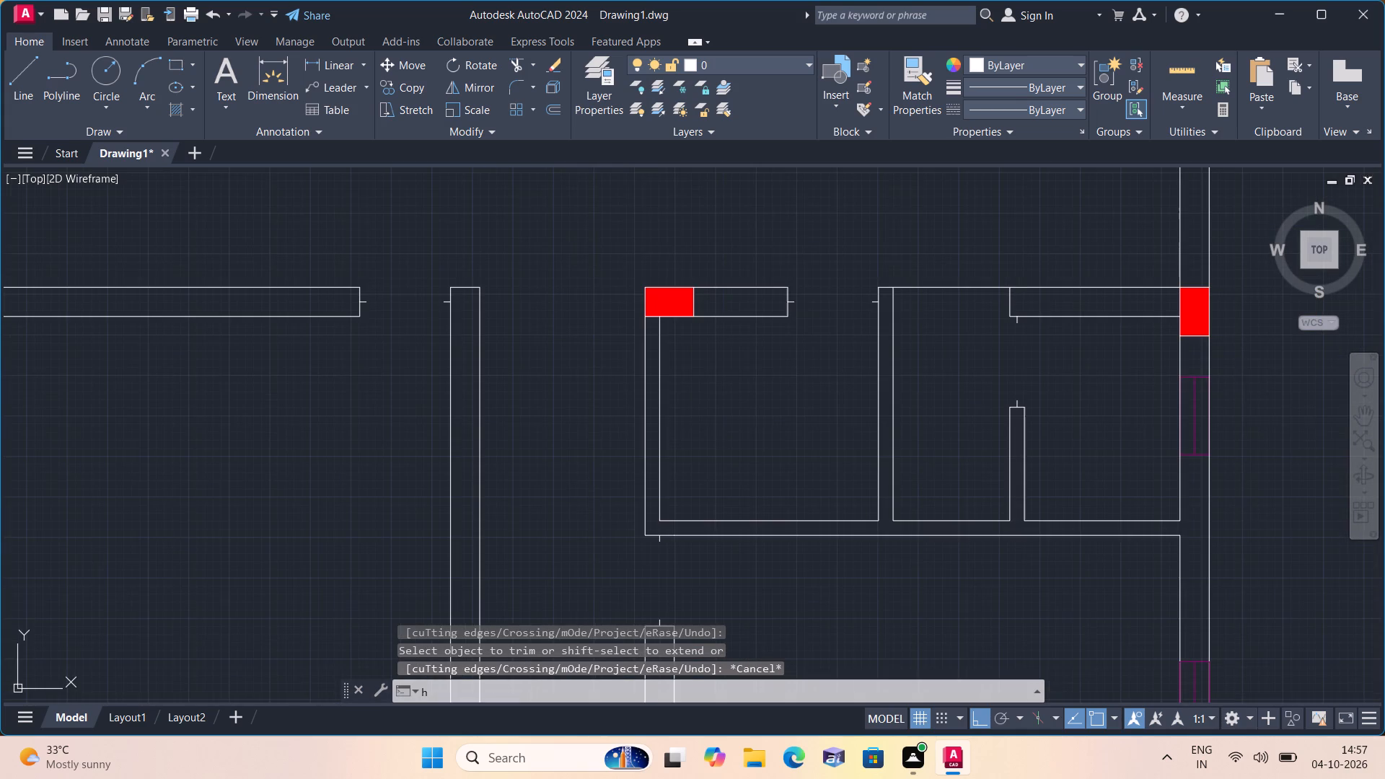
{"action": "key", "text": "space"}
{"action": "middle_click_drag", "start_coordinate": [921, 235], "coordinate": [983, 529]}
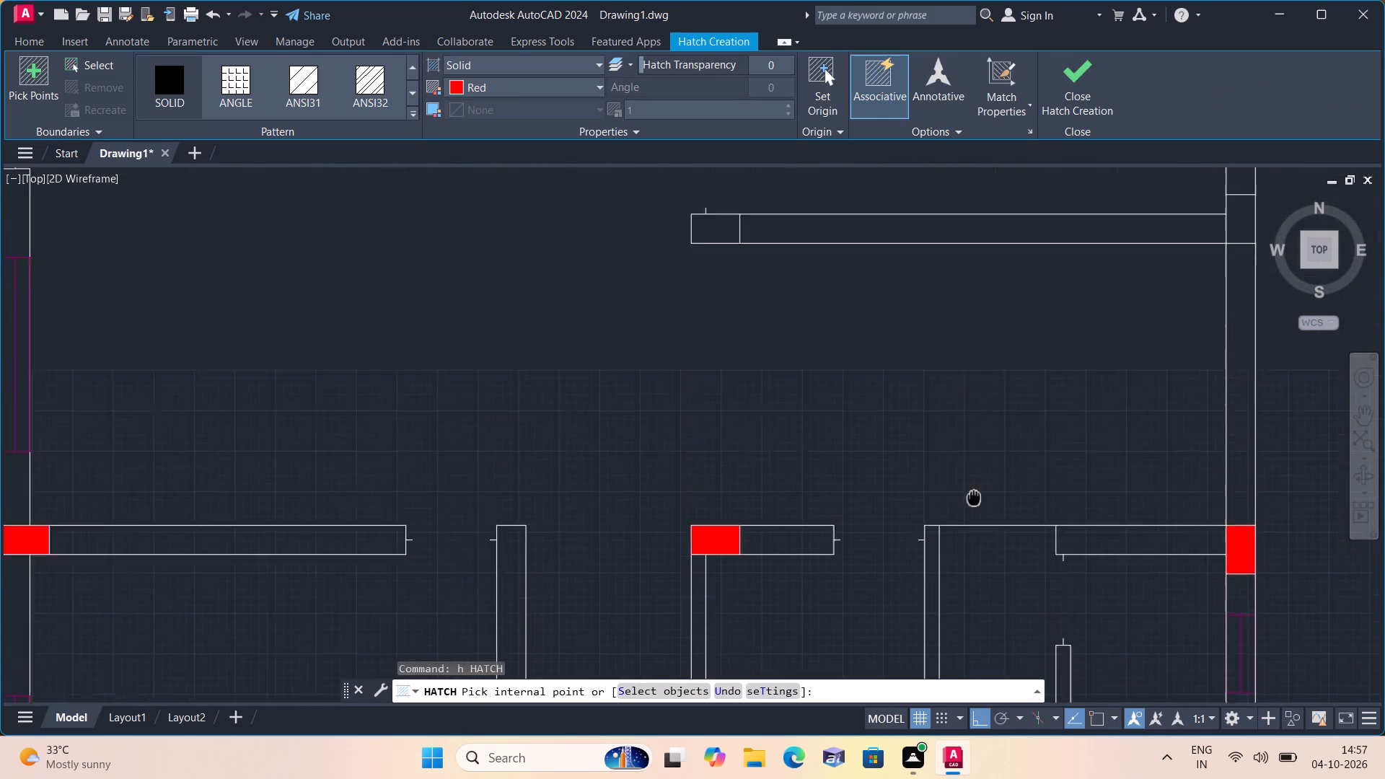
{"action": "middle_click_drag", "start_coordinate": [983, 529], "coordinate": [987, 542]}
{"action": "left_click", "coordinate": [742, 301]}
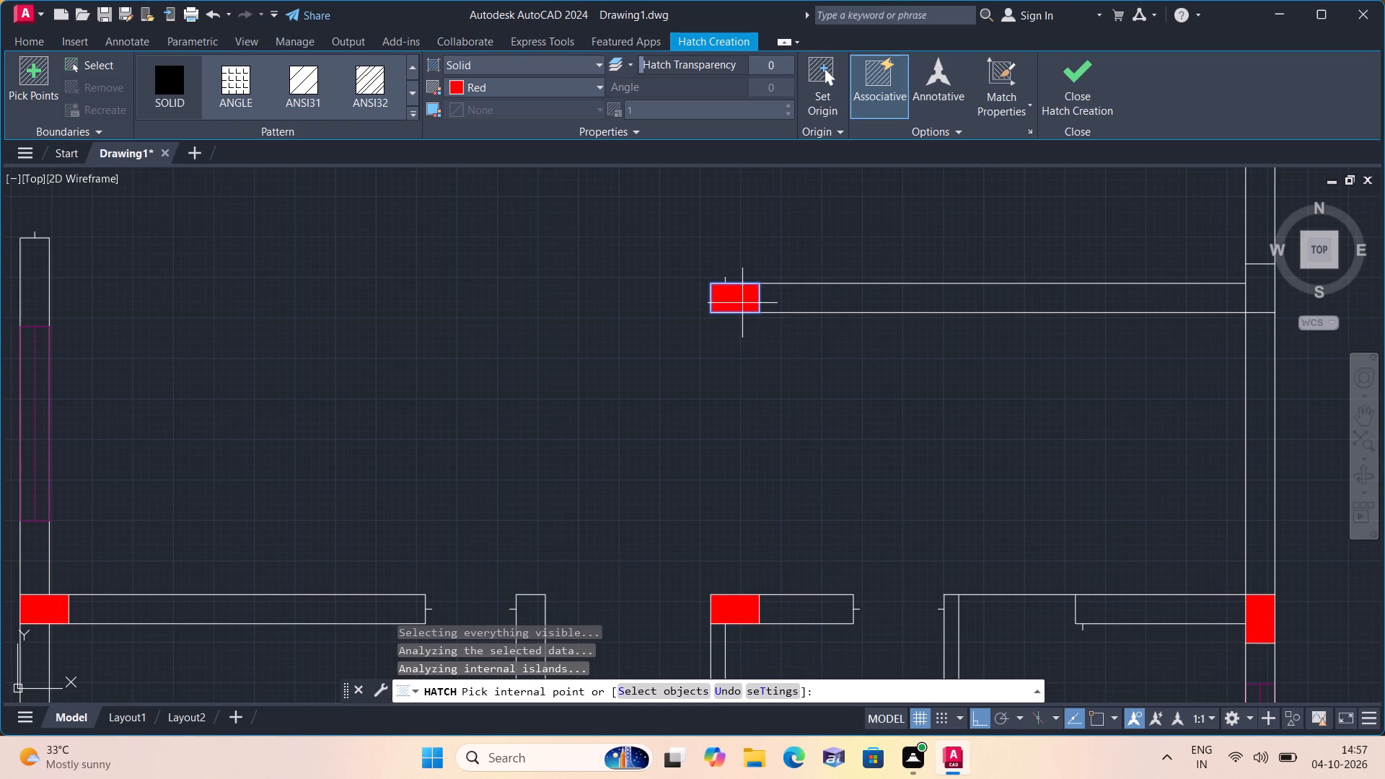
{"action": "middle_click_drag", "start_coordinate": [742, 321], "coordinate": [701, 446]}
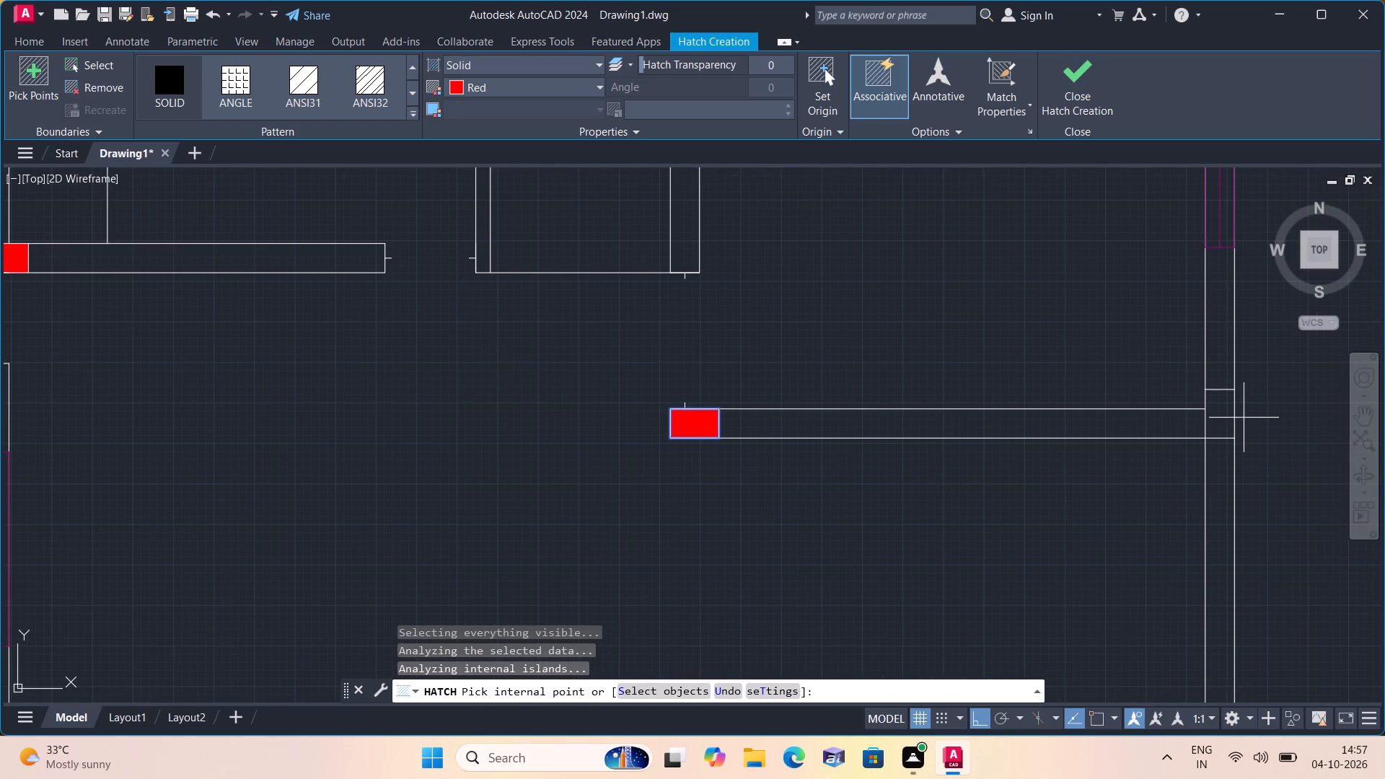
{"action": "left_click", "coordinate": [1210, 414]}
{"action": "key", "text": "space"}
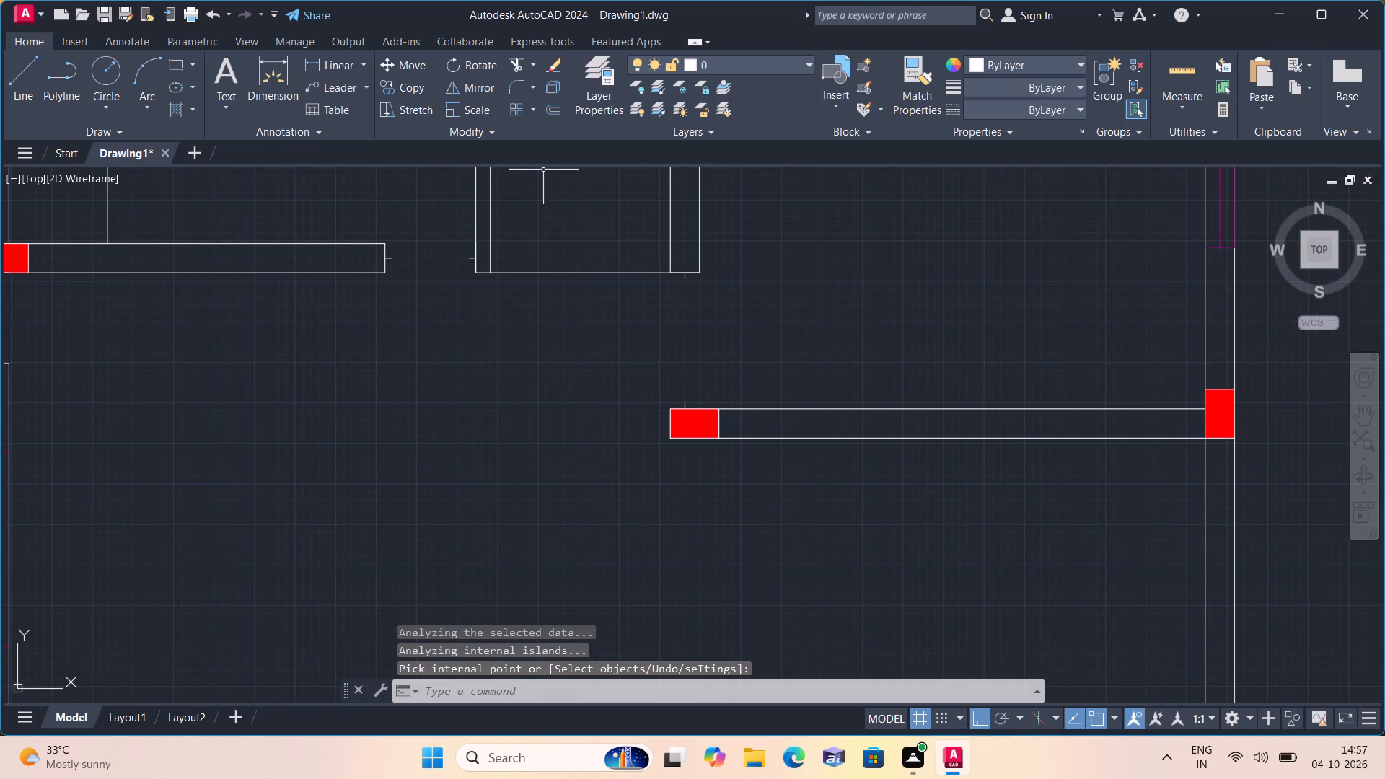
Start a new solid hatch and set its colour to blue, index 152.
{"action": "key", "text": "space"}
{"action": "left_click", "coordinate": [514, 86]}
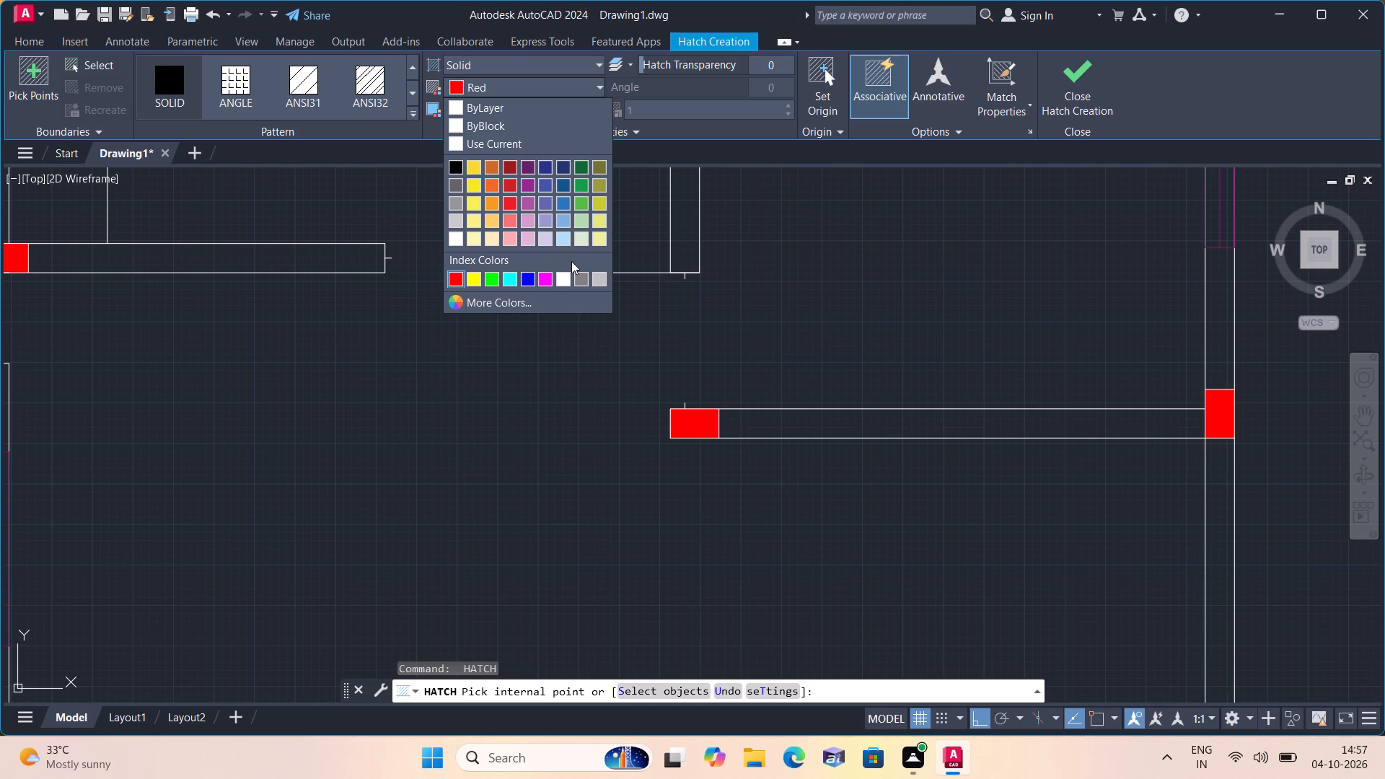
{"action": "left_click", "coordinate": [564, 296]}
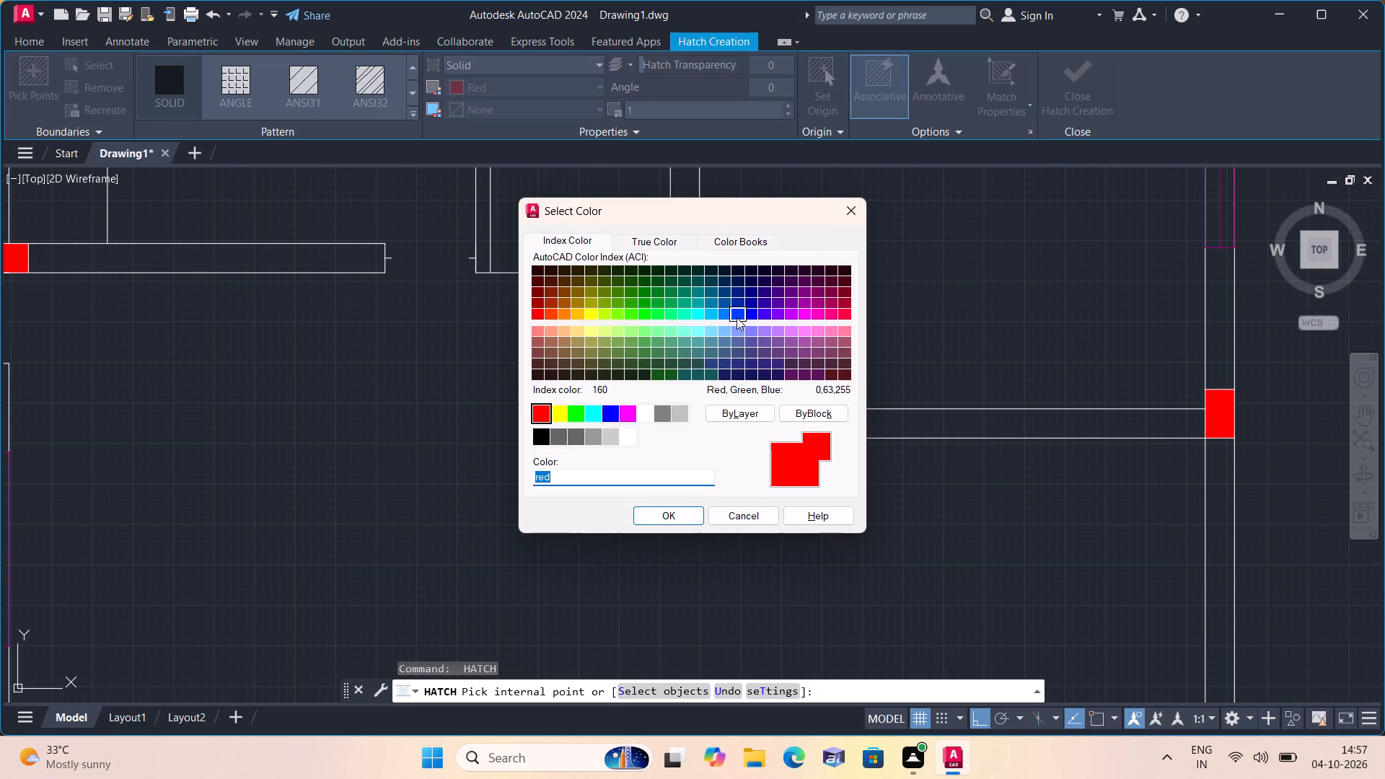
{"action": "left_click", "coordinate": [724, 308]}
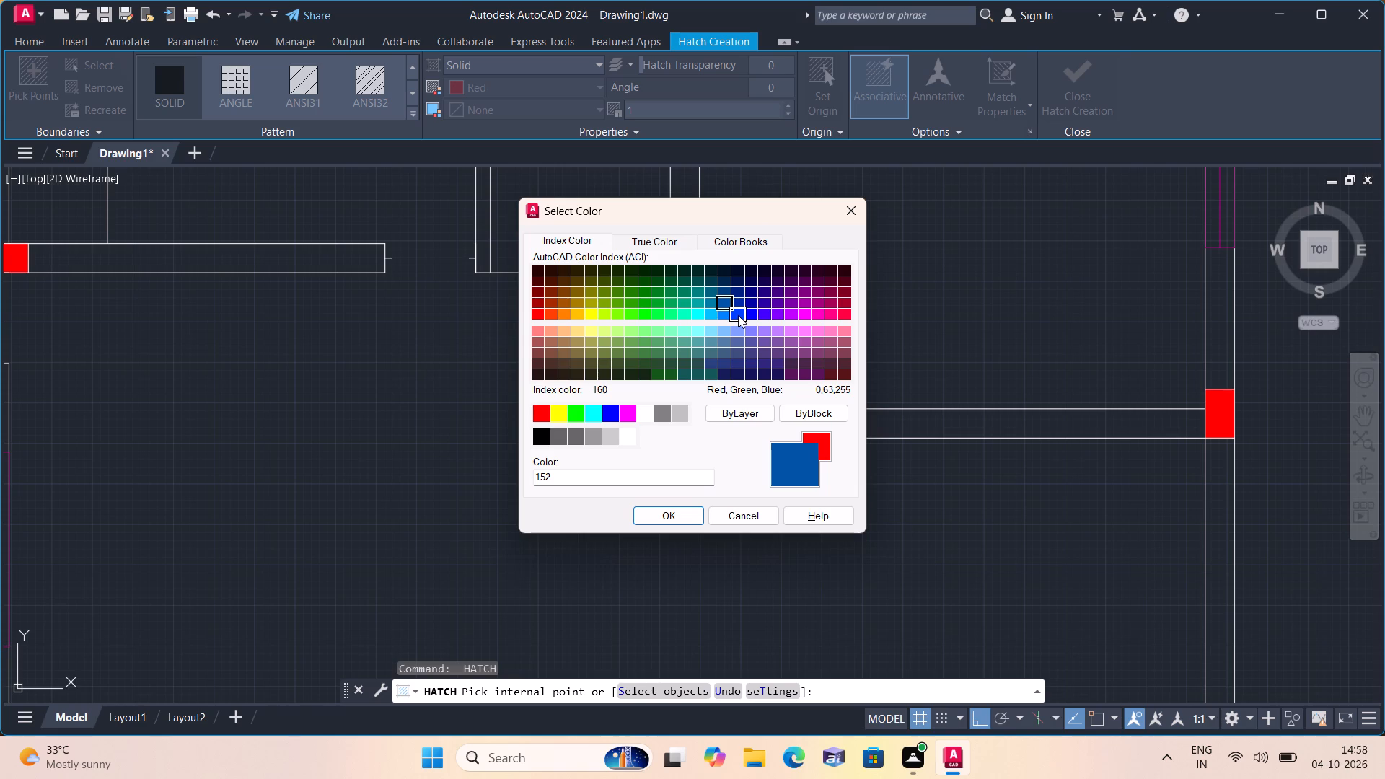
{"action": "scroll", "coordinate": [738, 315], "scroll_direction": "down", "scroll_amount": 1}
{"action": "scroll", "coordinate": [738, 315], "scroll_direction": "up", "scroll_amount": 1}
{"action": "scroll", "coordinate": [738, 315], "scroll_direction": "down", "scroll_amount": 1}
{"action": "scroll", "coordinate": [744, 315], "scroll_direction": "up", "scroll_amount": 2}
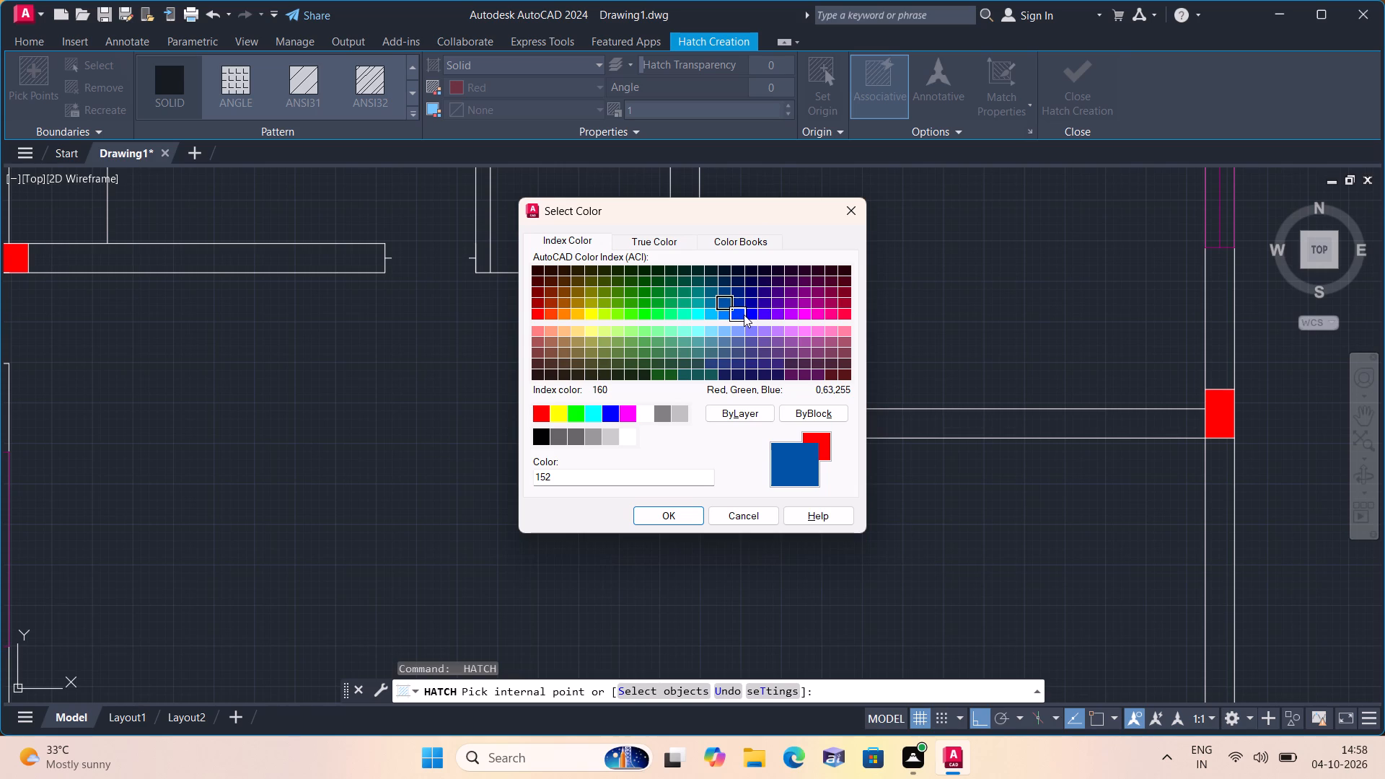
{"action": "left_click", "coordinate": [744, 314]}
{"action": "left_click", "coordinate": [749, 314]}
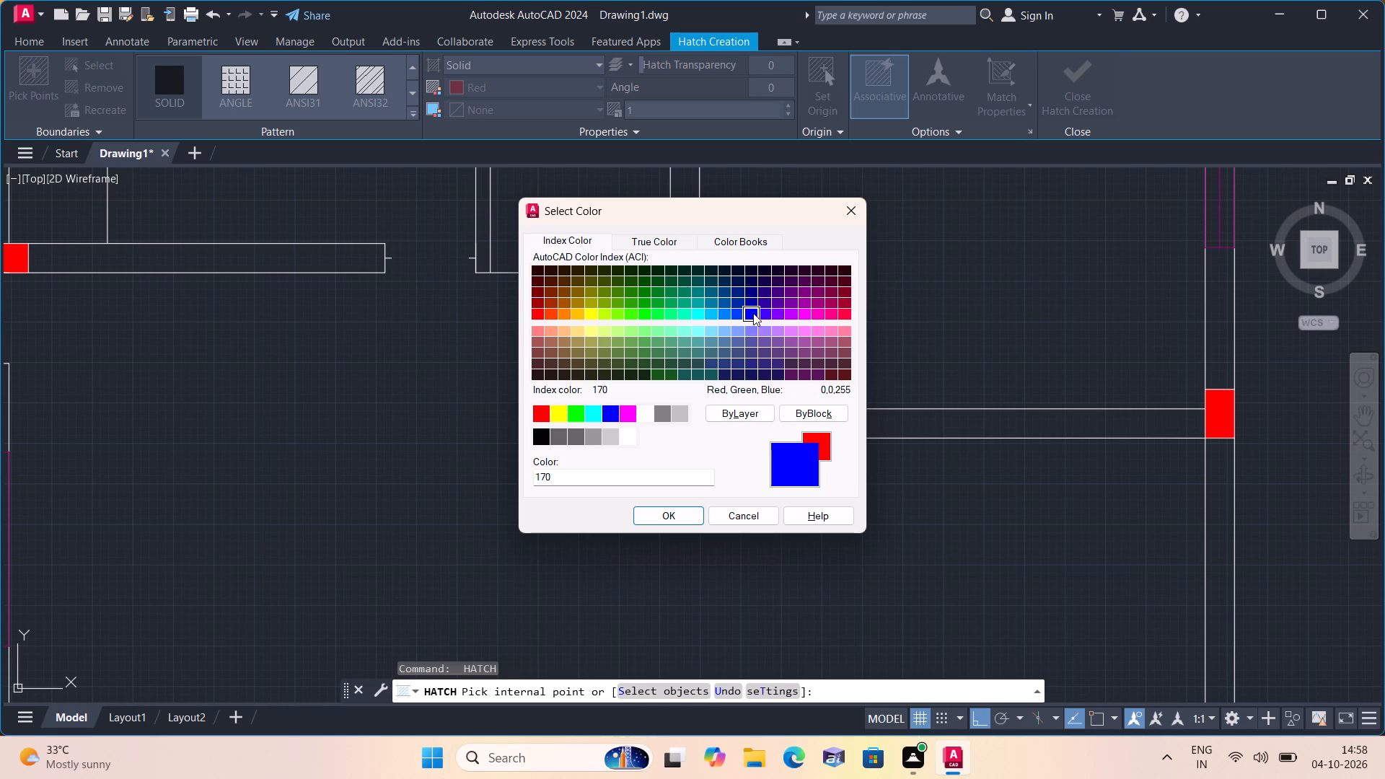
{"action": "left_click", "coordinate": [761, 313]}
{"action": "left_click", "coordinate": [770, 313]}
{"action": "left_click", "coordinate": [768, 299]}
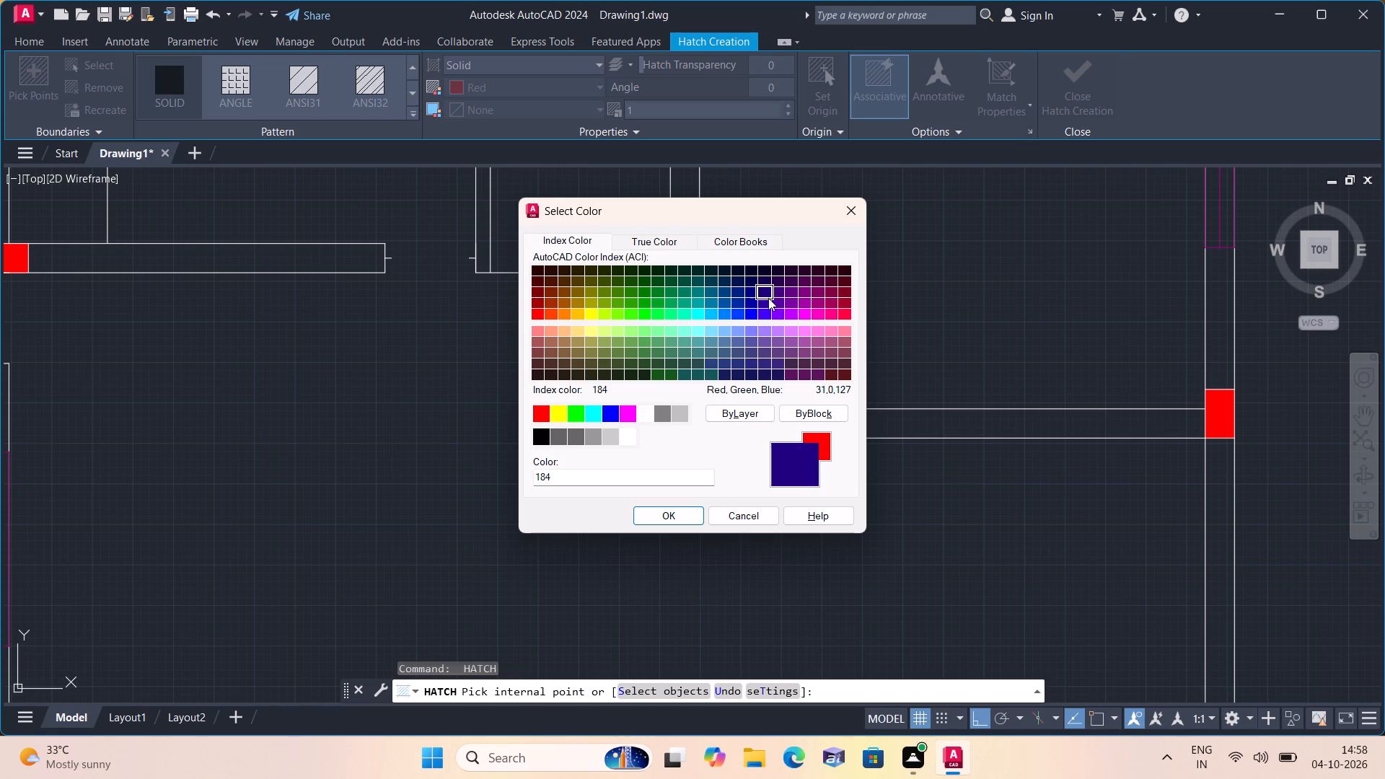
{"action": "left_click", "coordinate": [752, 299]}
{"action": "left_click", "coordinate": [739, 301]}
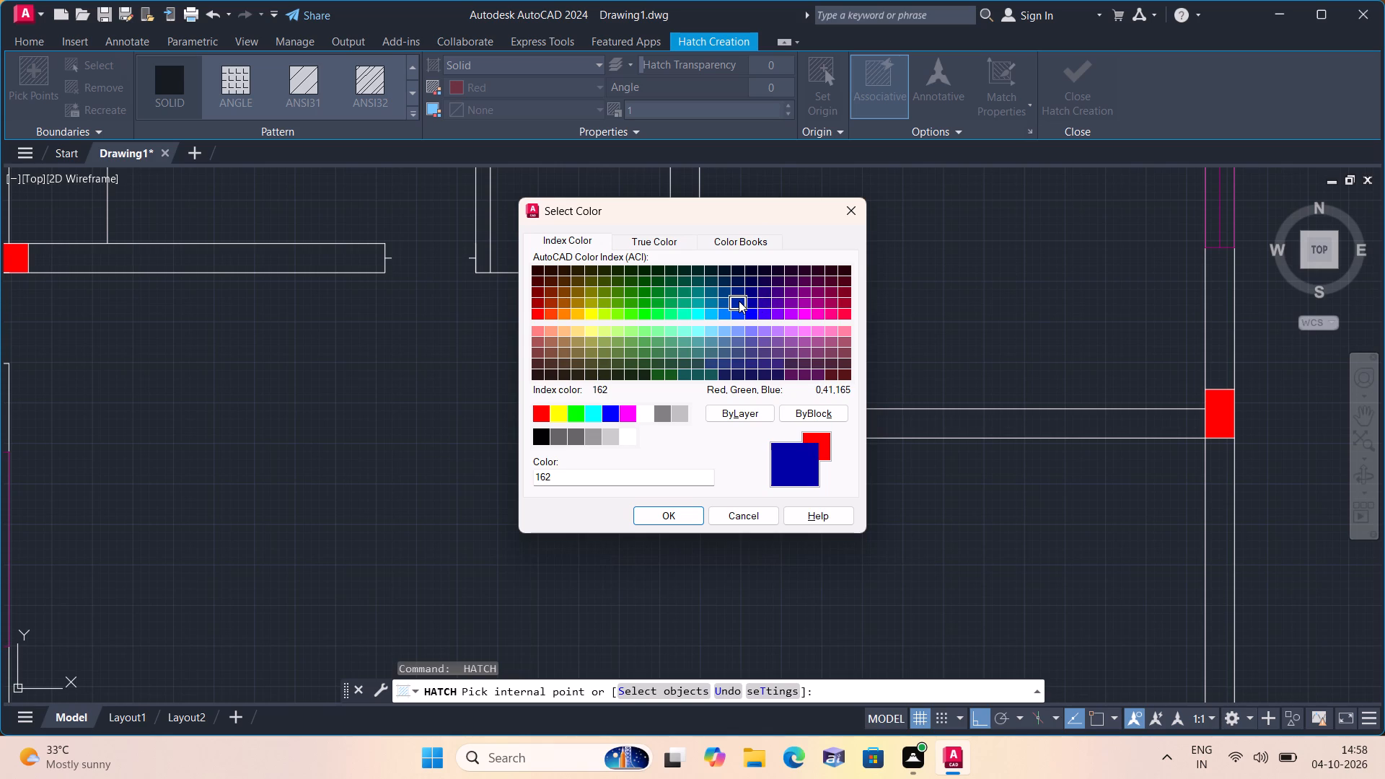
{"action": "left_click", "coordinate": [742, 362]}
{"action": "left_click", "coordinate": [766, 360]}
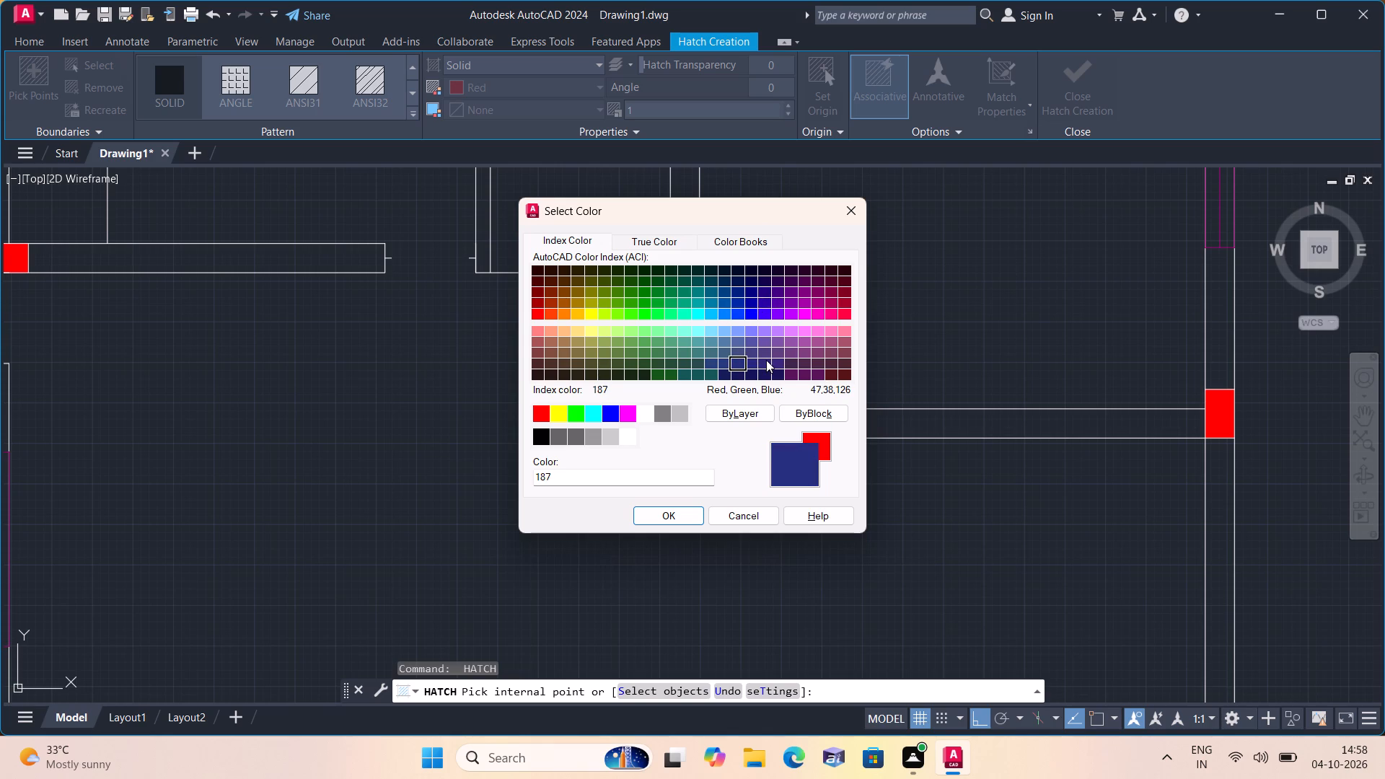
{"action": "left_click", "coordinate": [760, 355]}
{"action": "left_click", "coordinate": [726, 360]}
{"action": "left_click", "coordinate": [711, 360]}
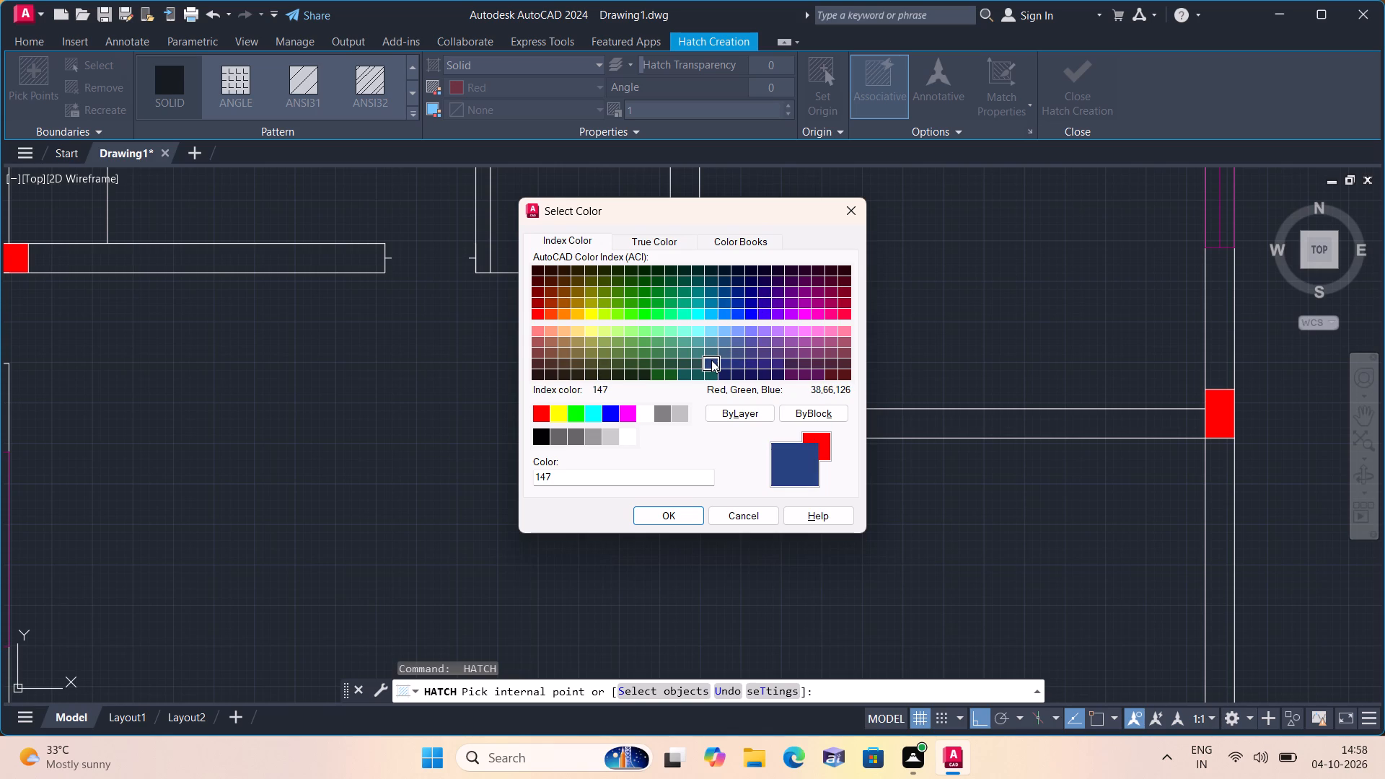
{"action": "left_click", "coordinate": [729, 360]}
{"action": "left_click", "coordinate": [775, 360]}
{"action": "left_click", "coordinate": [762, 305]}
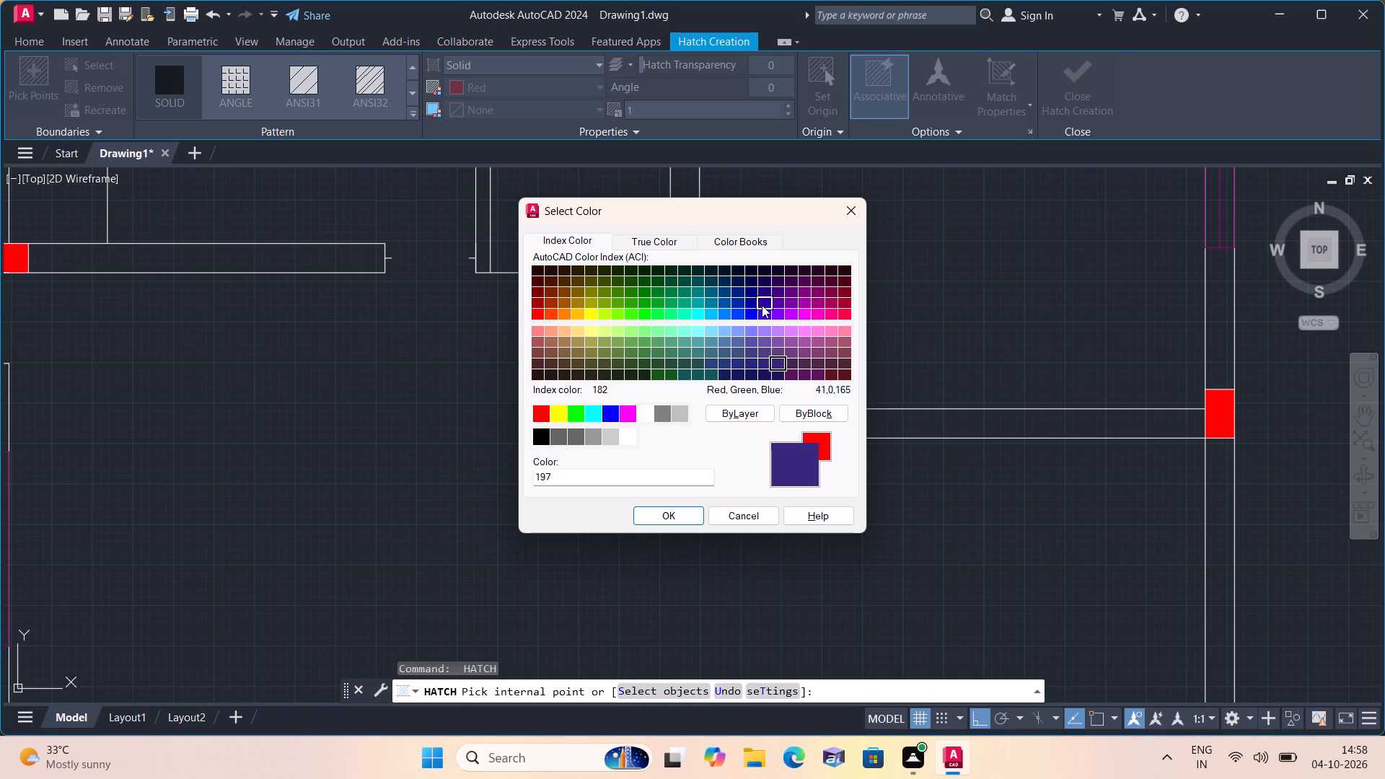
{"action": "left_click", "coordinate": [752, 304]}
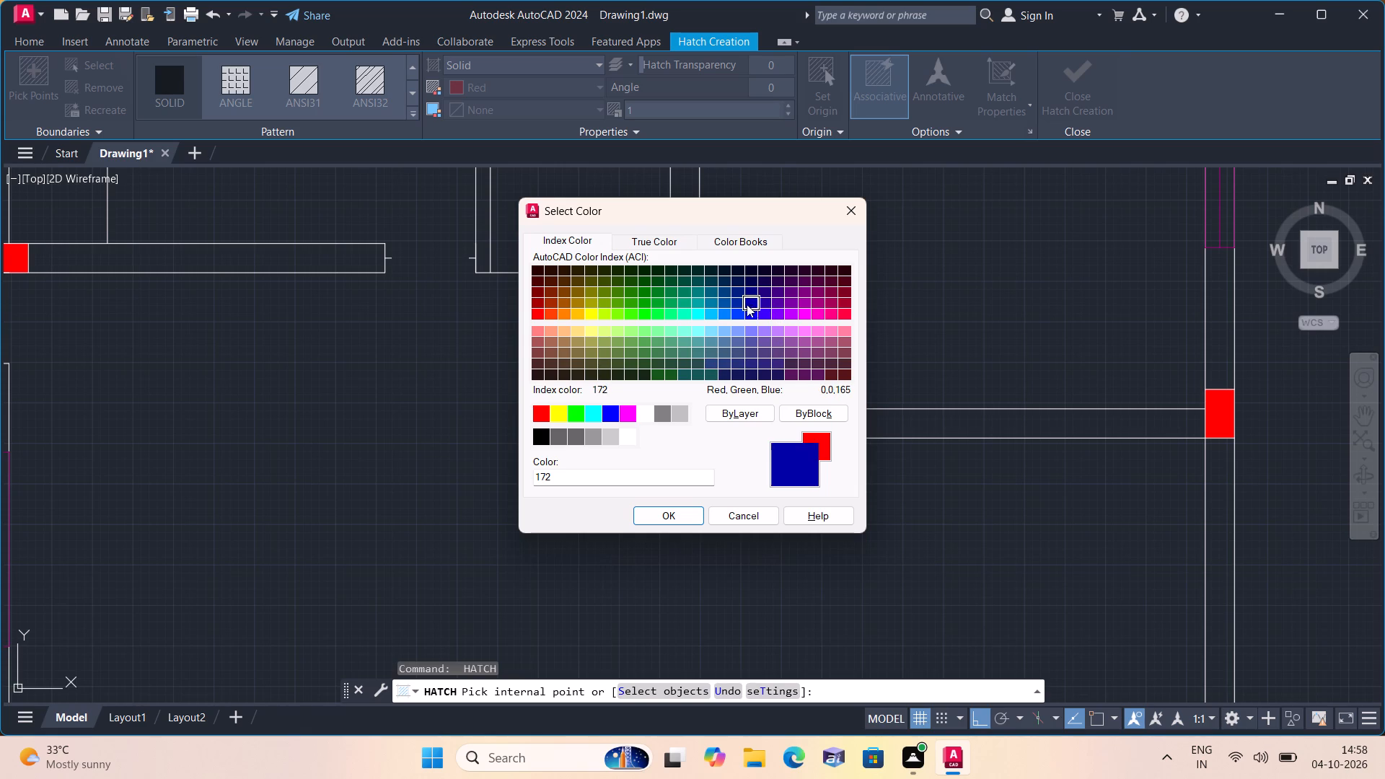
{"action": "left_click", "coordinate": [740, 302]}
{"action": "left_click", "coordinate": [729, 302]}
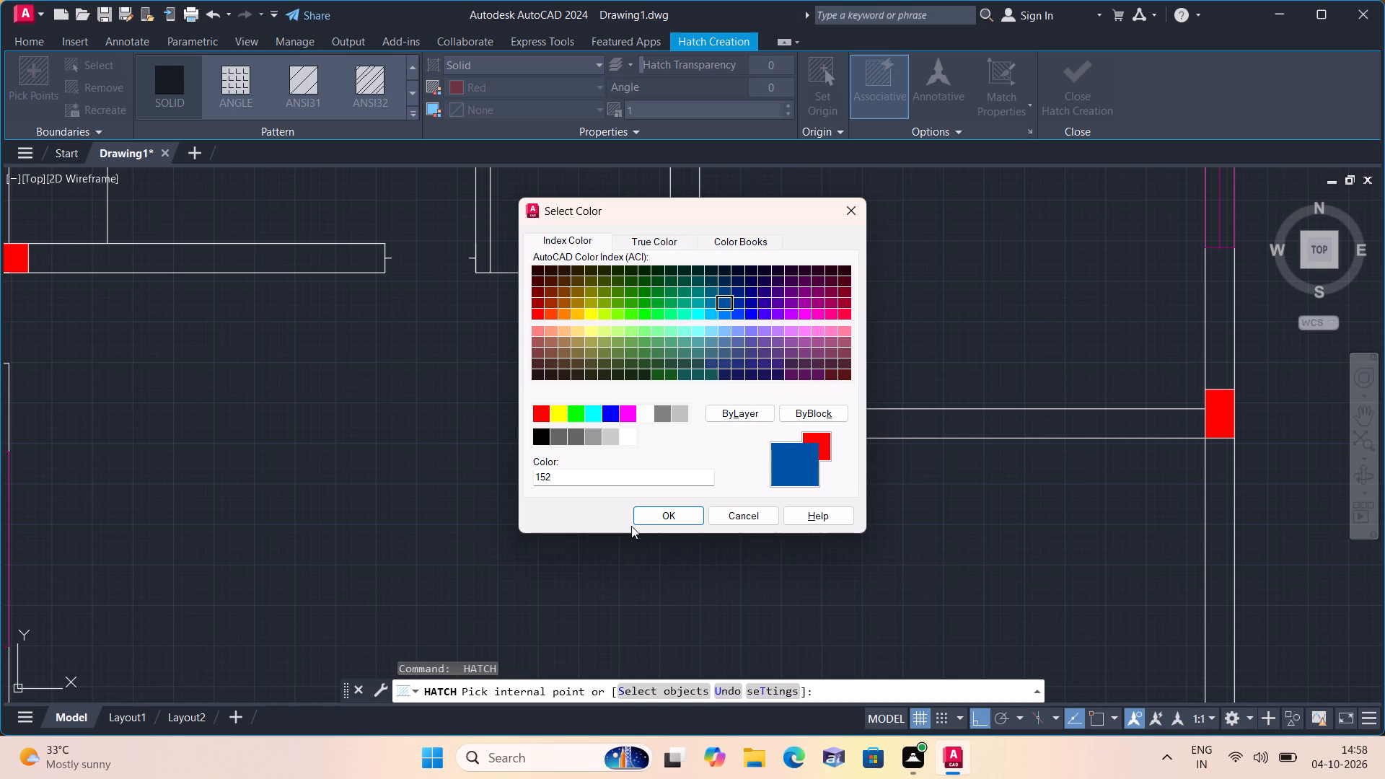
{"action": "left_click", "coordinate": [659, 516]}
Hatch the upper-right room's lower wall and the upper-left room's lower wall in colour 152.
{"action": "left_click", "coordinate": [825, 423]}
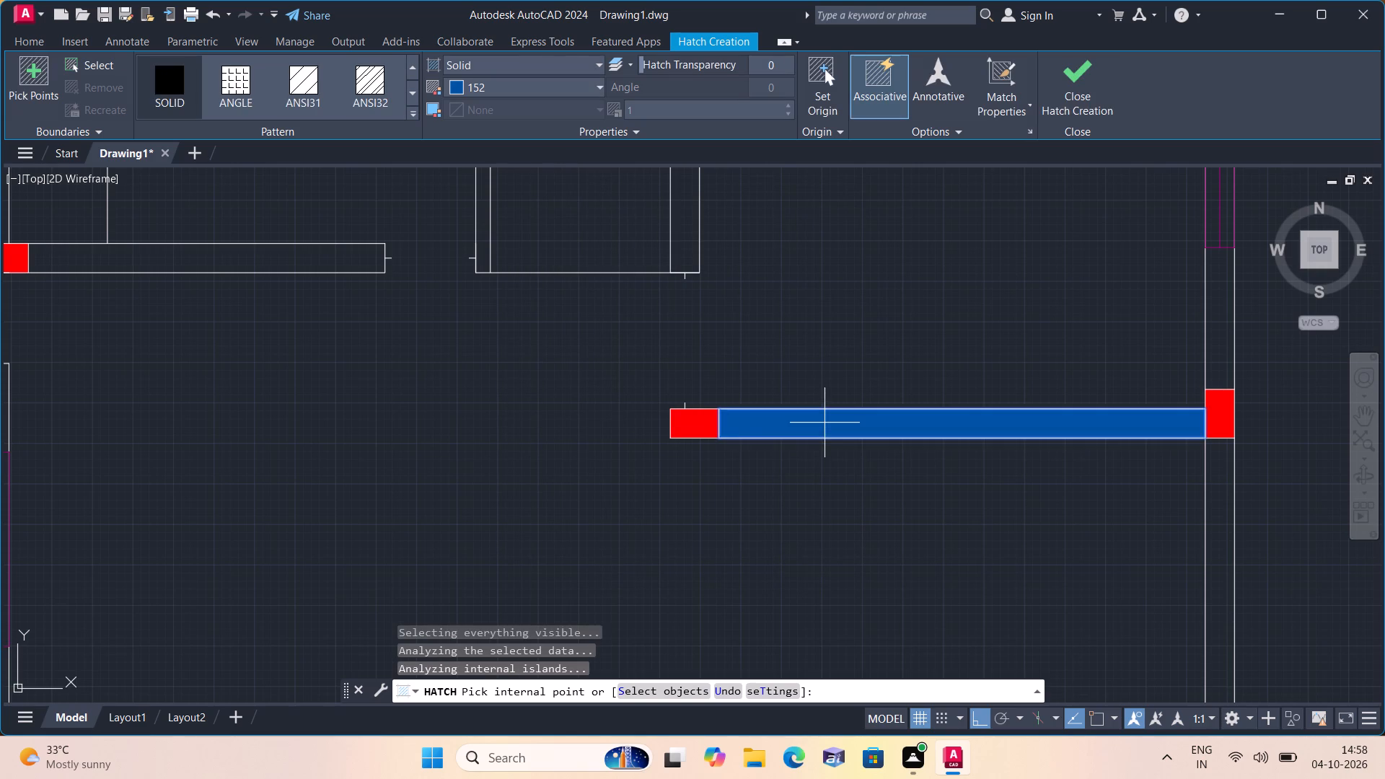
{"action": "scroll", "coordinate": [828, 421], "scroll_direction": "down", "scroll_amount": 2}
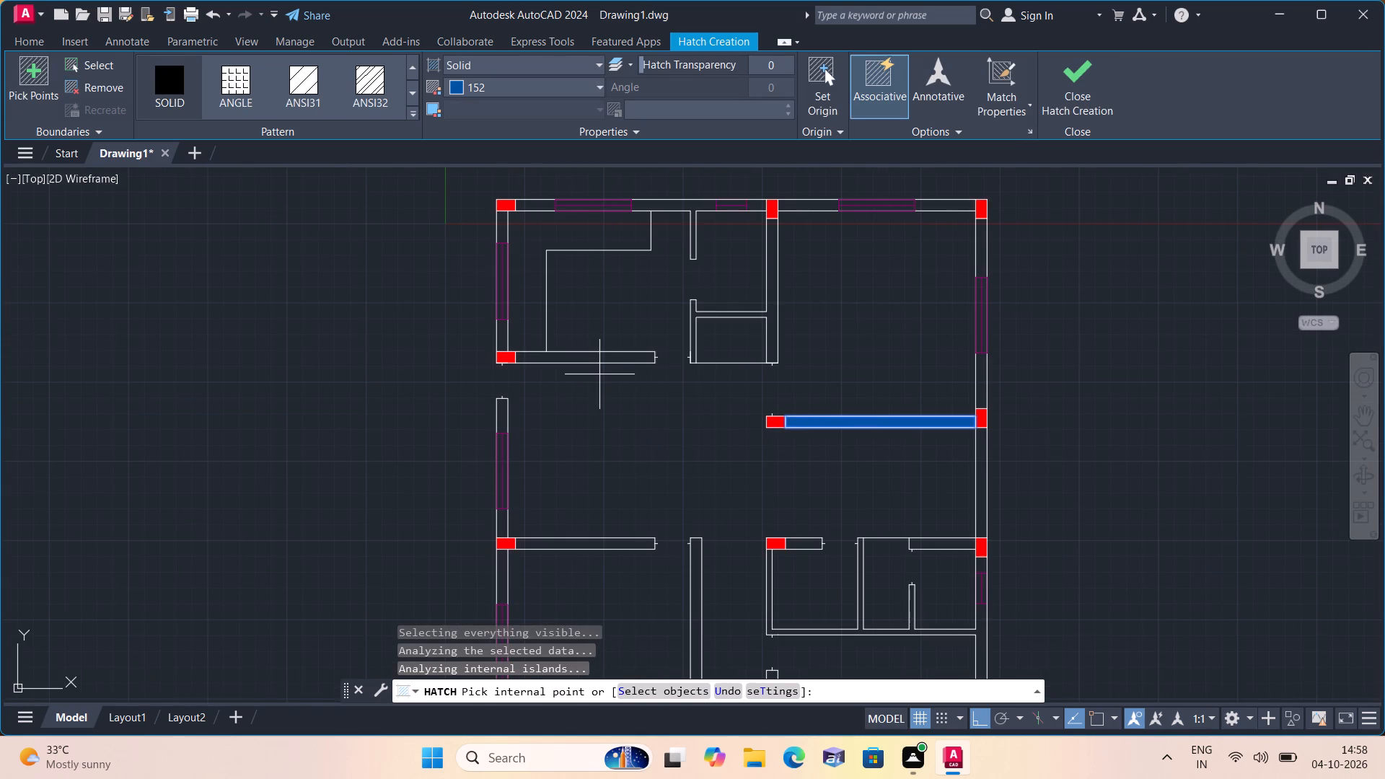
{"action": "left_click", "coordinate": [592, 354]}
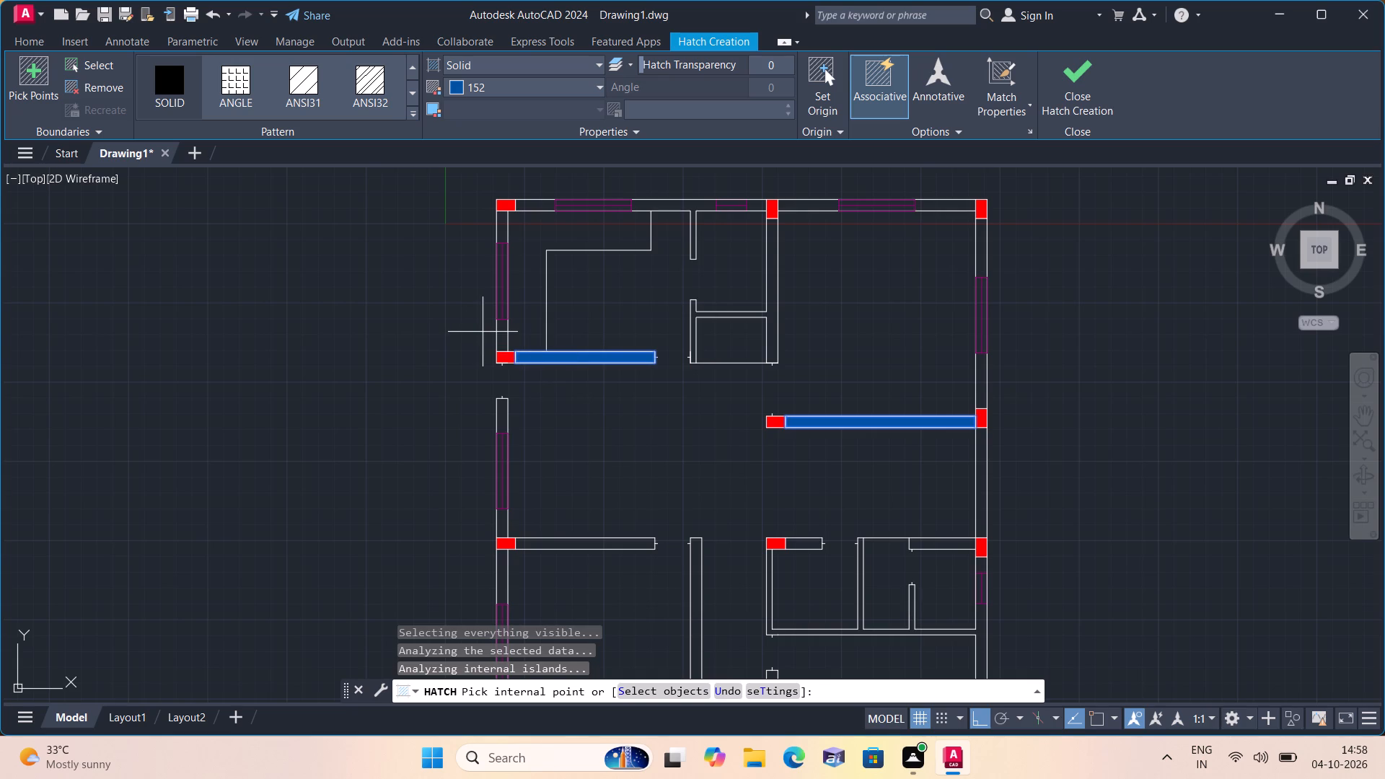
Hatch the upper-left room's exterior wall segments around its side and top windows, including the attached partition stub, in colour 152.
{"action": "left_click", "coordinate": [500, 327]}
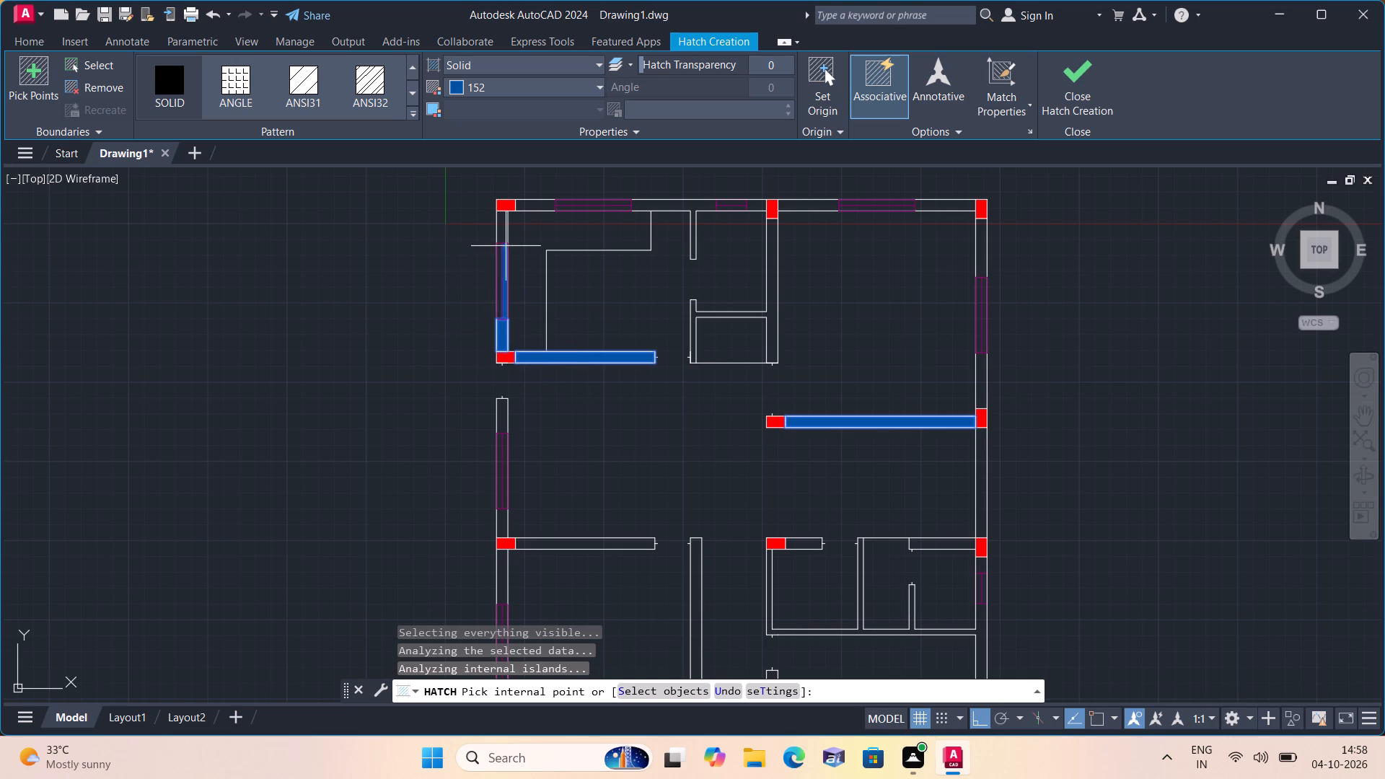
{"action": "left_click", "coordinate": [506, 221]}
{"action": "left_click", "coordinate": [526, 206]}
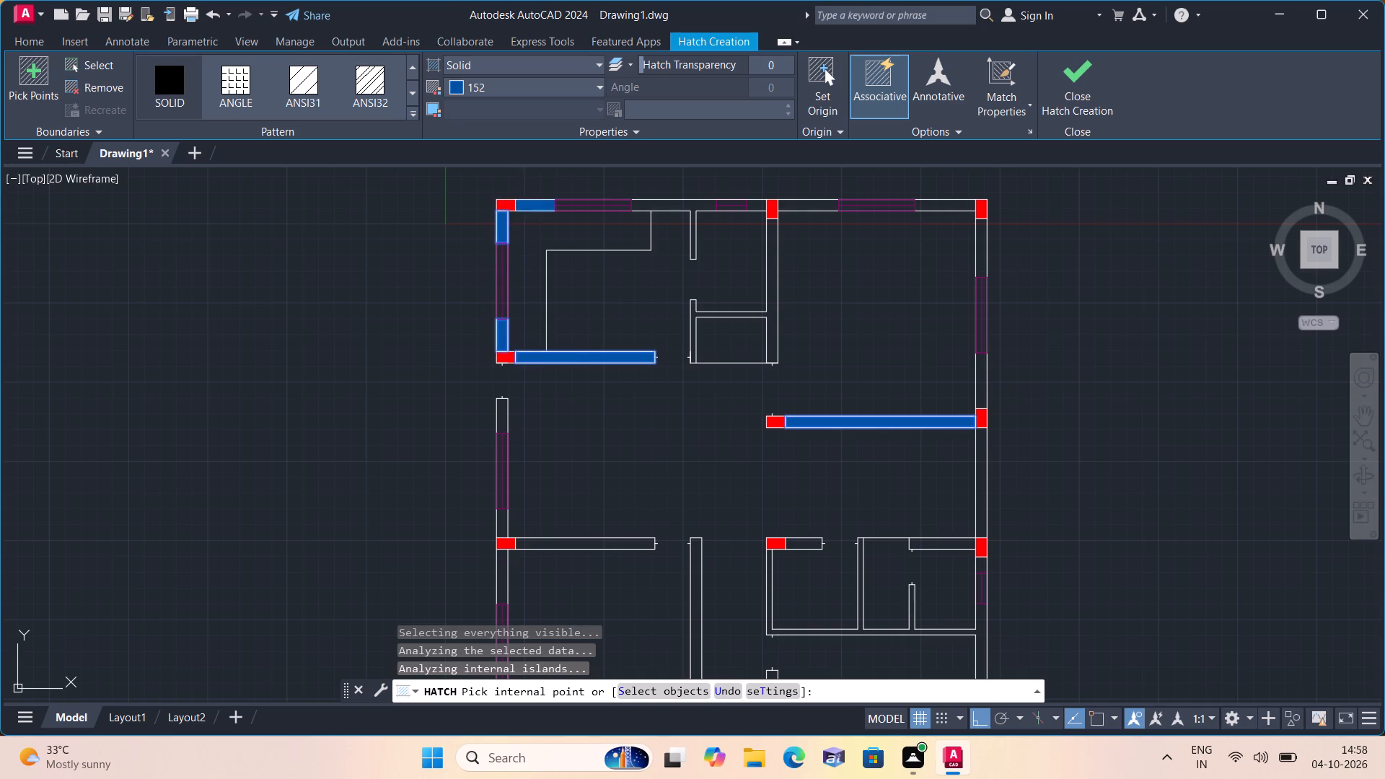
{"action": "left_click", "coordinate": [656, 202]}
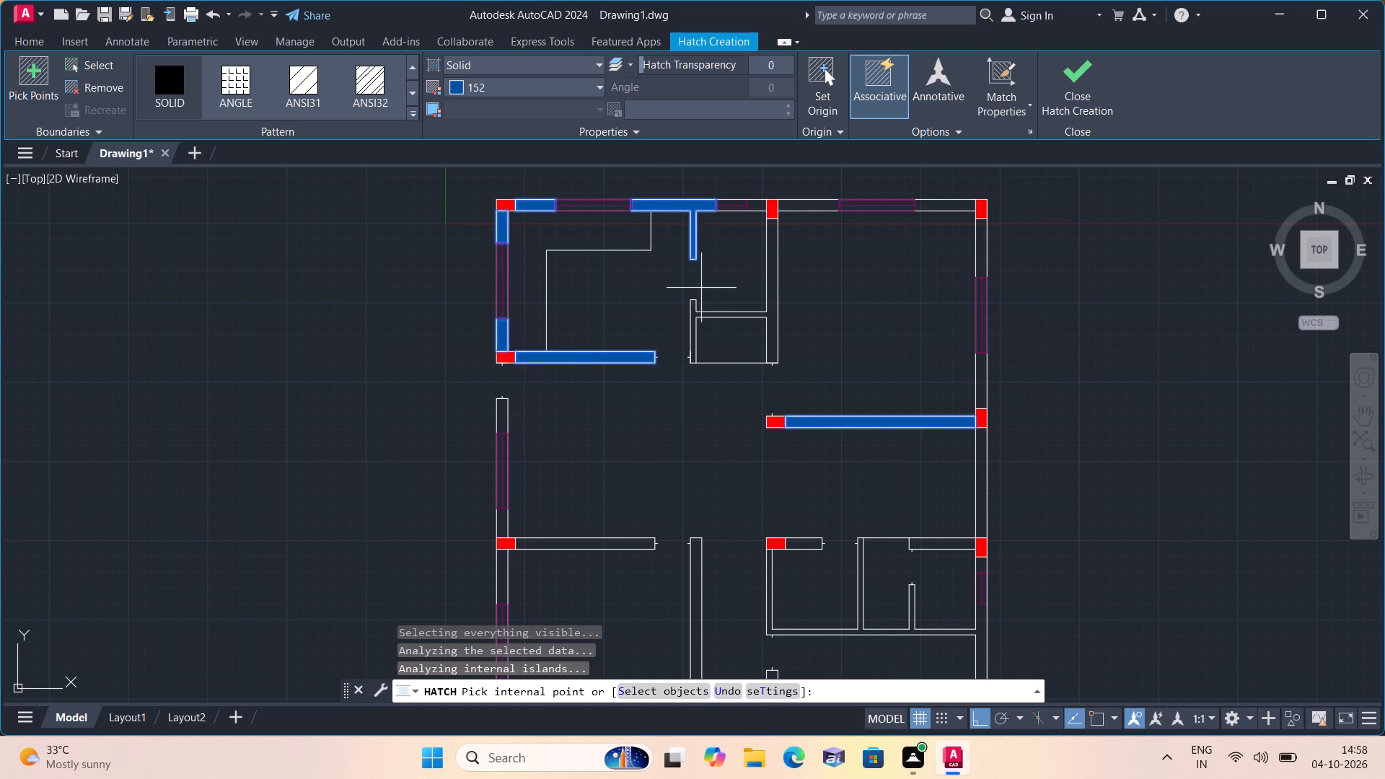
Hatch the connected partitions below the top-centre column in colour 152.
{"action": "left_click", "coordinate": [715, 315]}
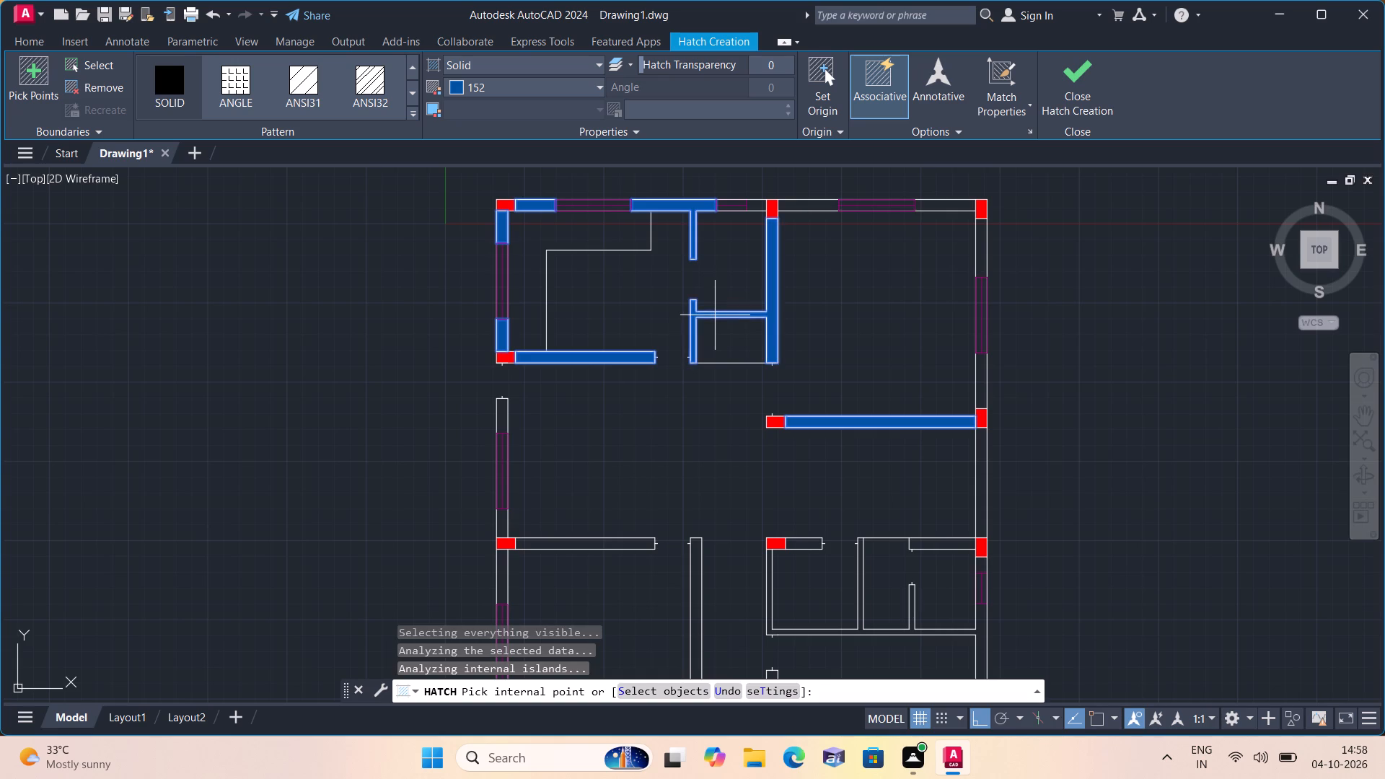
Hatch the remaining top exterior wall segments, from the small window across to the top-right corner column, in colour 152.
{"action": "left_click", "coordinate": [808, 206]}
{"action": "scroll", "coordinate": [777, 208], "scroll_direction": "up", "scroll_amount": 2}
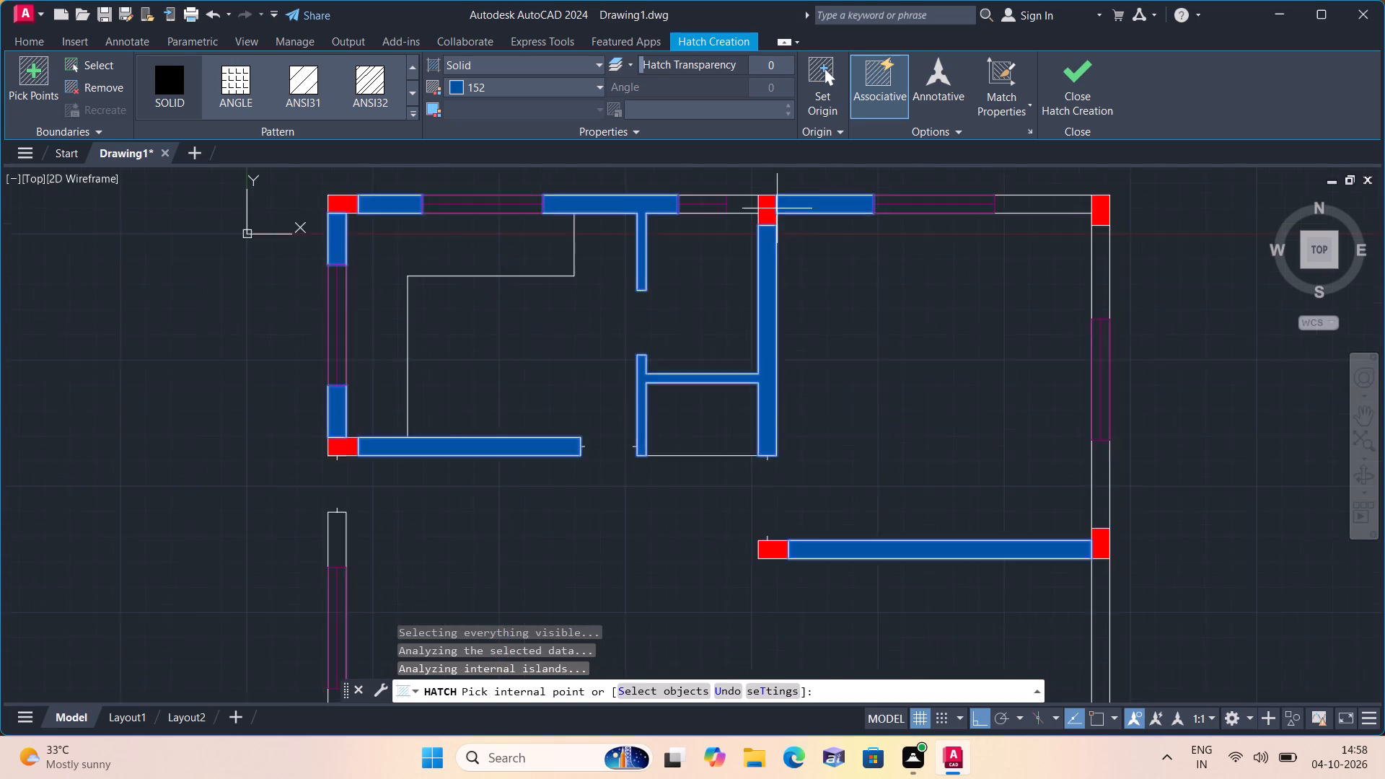
{"action": "left_click", "coordinate": [745, 208]}
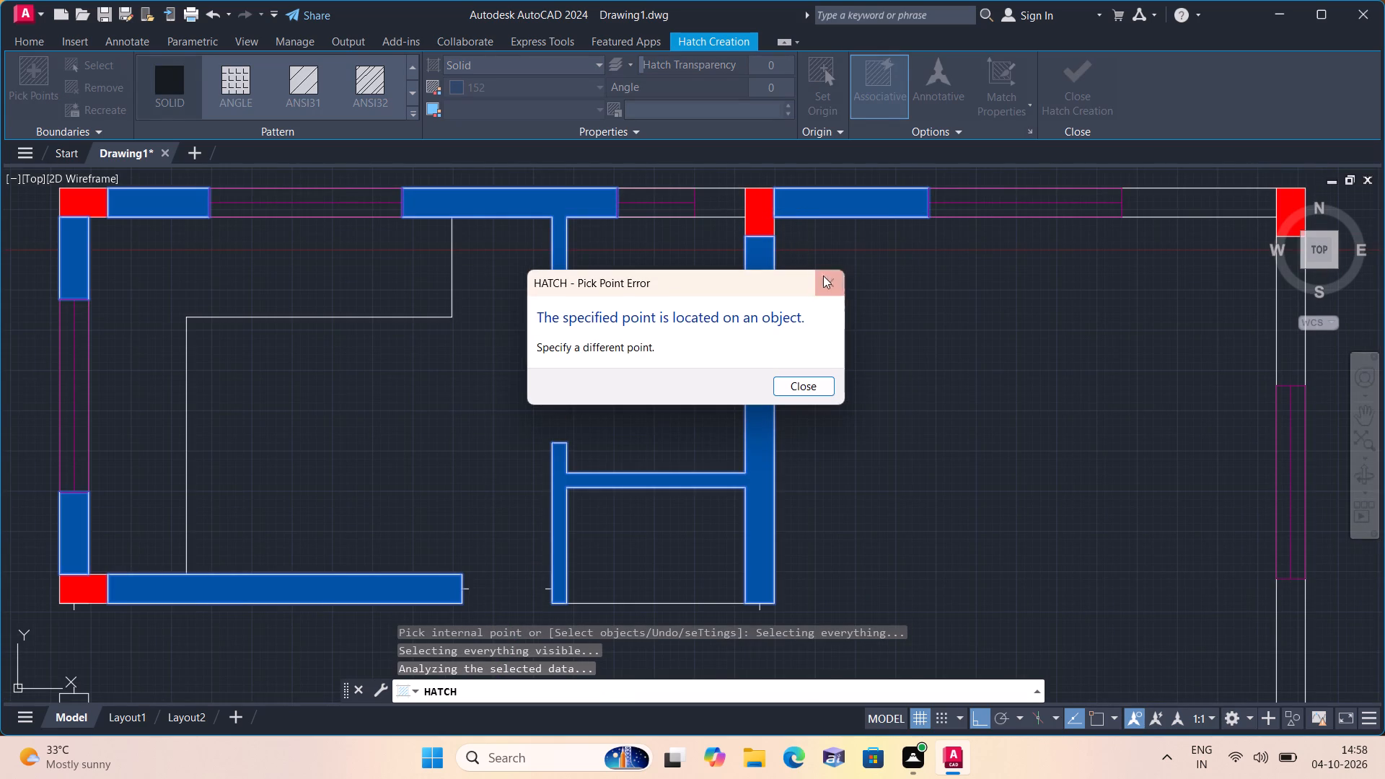
{"action": "left_click", "coordinate": [825, 276]}
{"action": "left_click", "coordinate": [711, 201]}
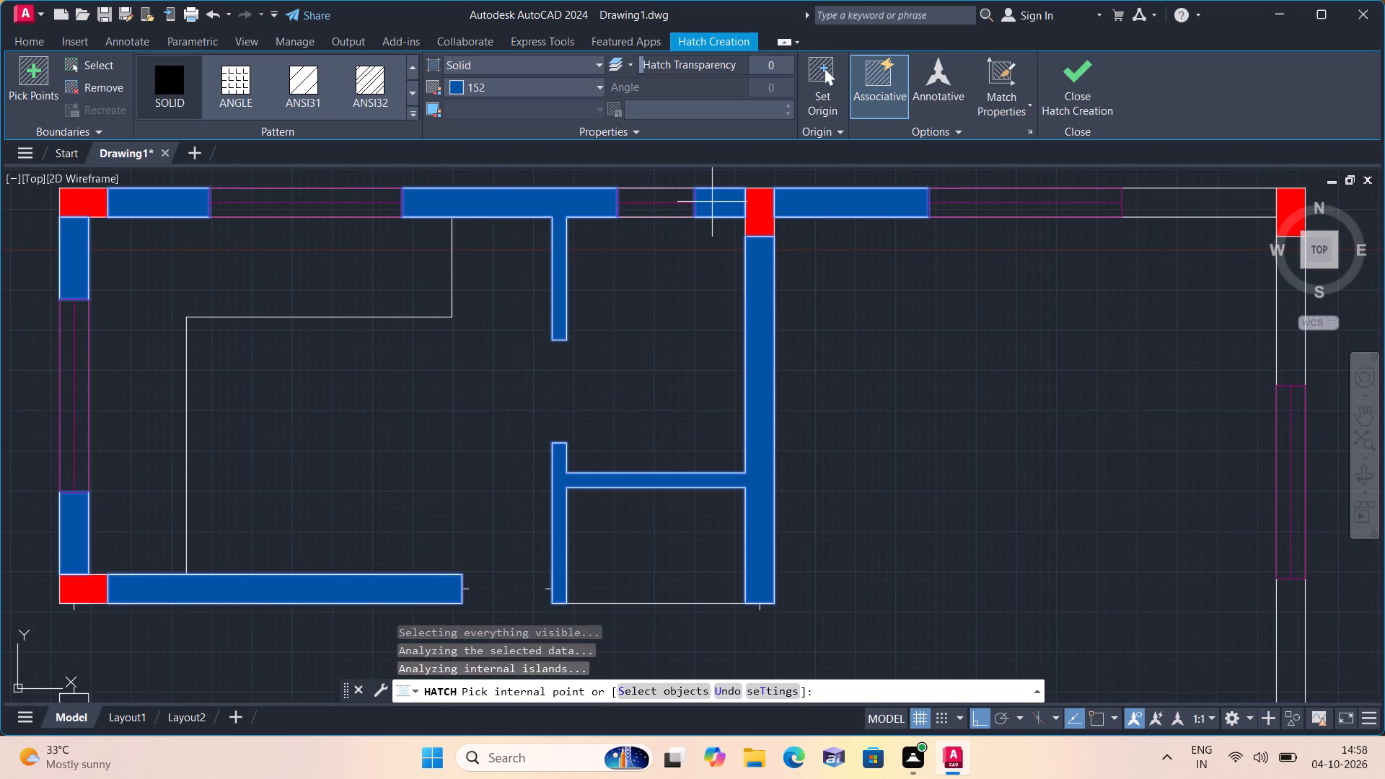
{"action": "scroll", "coordinate": [719, 225], "scroll_direction": "down", "scroll_amount": 2}
{"action": "scroll", "coordinate": [900, 223], "scroll_direction": "up", "scroll_amount": 1}
{"action": "left_click", "coordinate": [900, 216]}
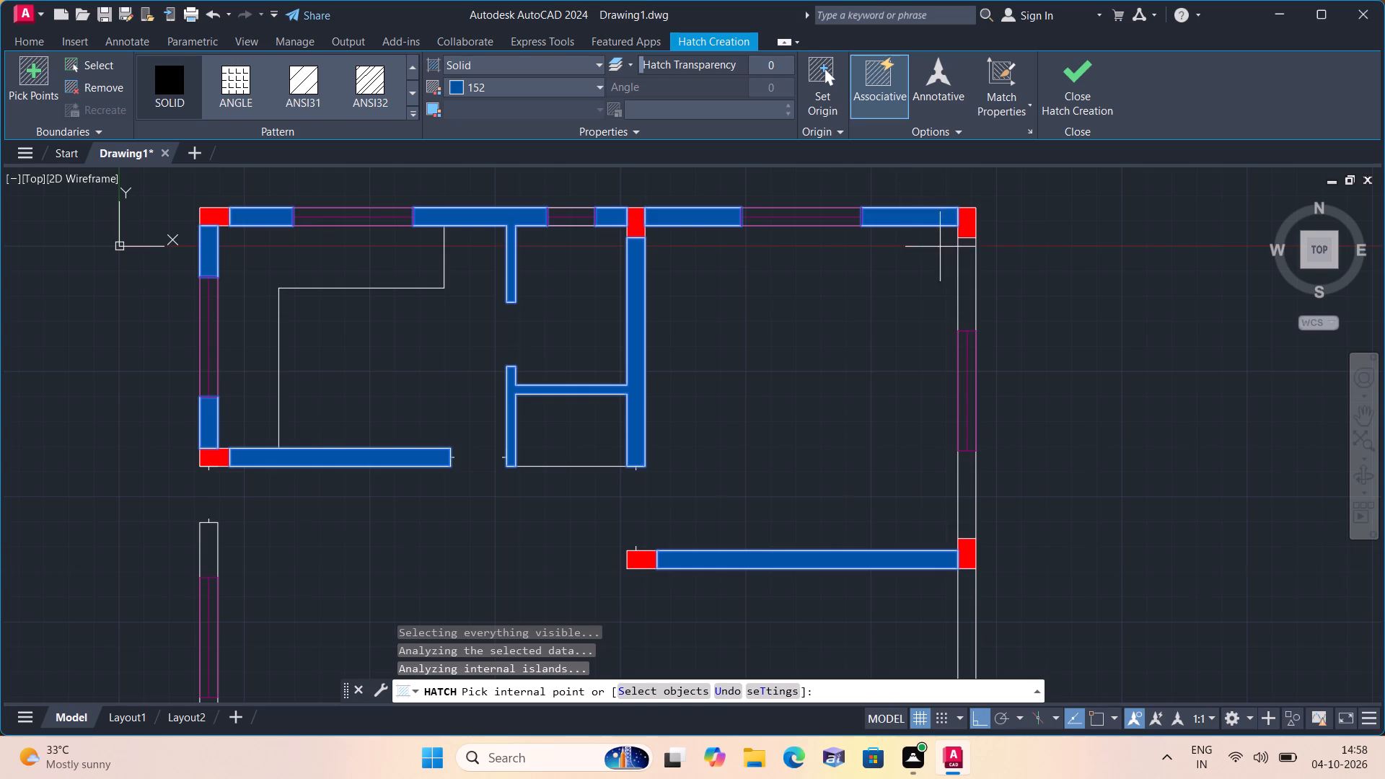
Hatch the right exterior wall segments between the top-right corner column and the third column down in colour 152.
{"action": "left_click", "coordinate": [963, 264]}
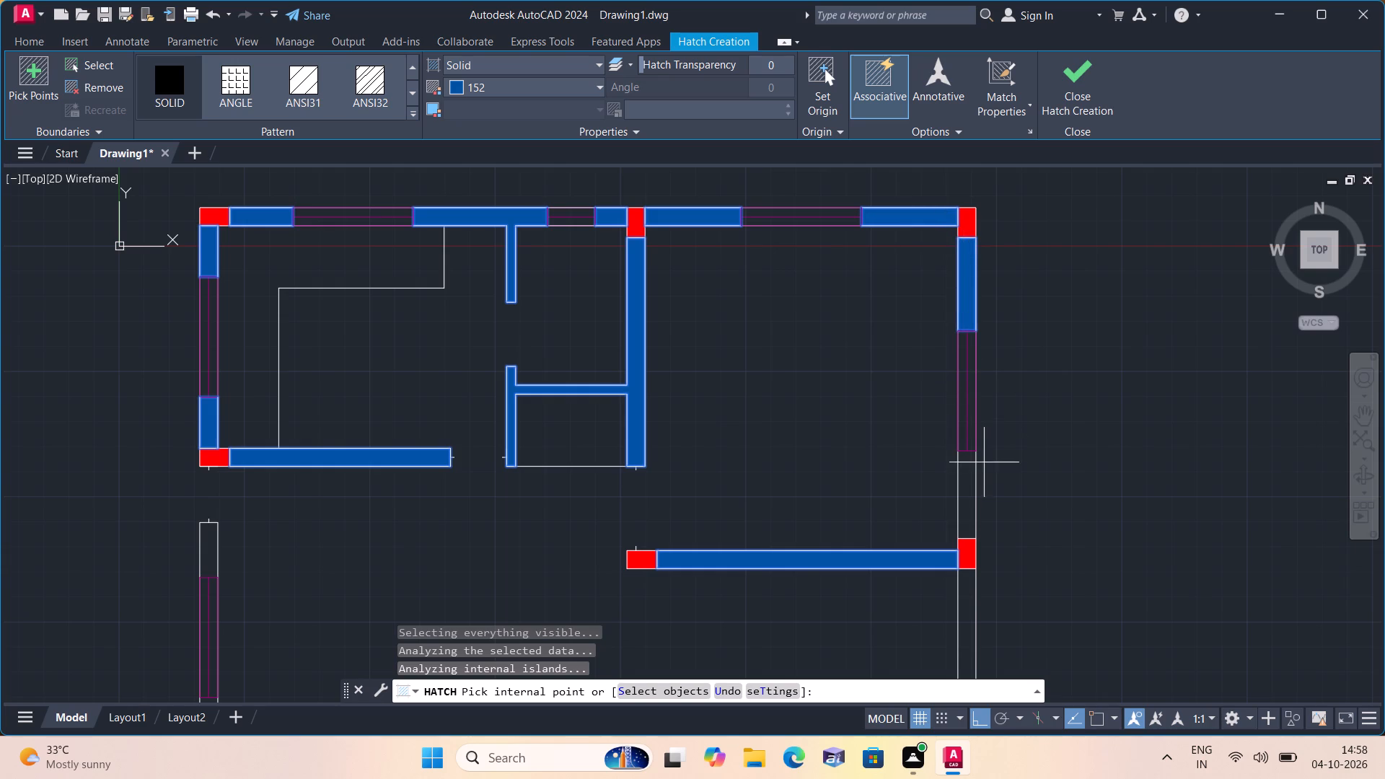
{"action": "left_click", "coordinate": [979, 474]}
{"action": "left_click", "coordinate": [871, 258]}
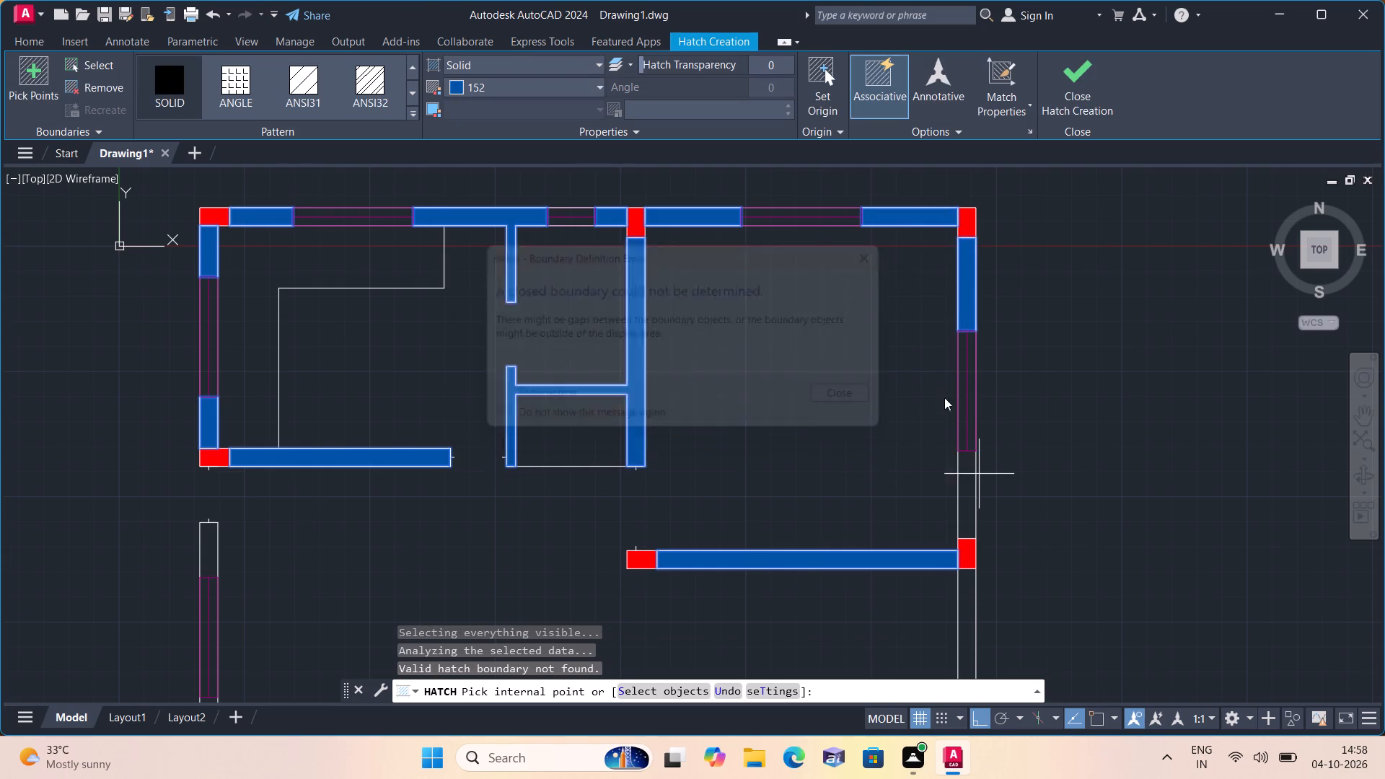
{"action": "left_click", "coordinate": [975, 485]}
{"action": "middle_click_drag", "start_coordinate": [968, 485], "coordinate": [967, 485]}
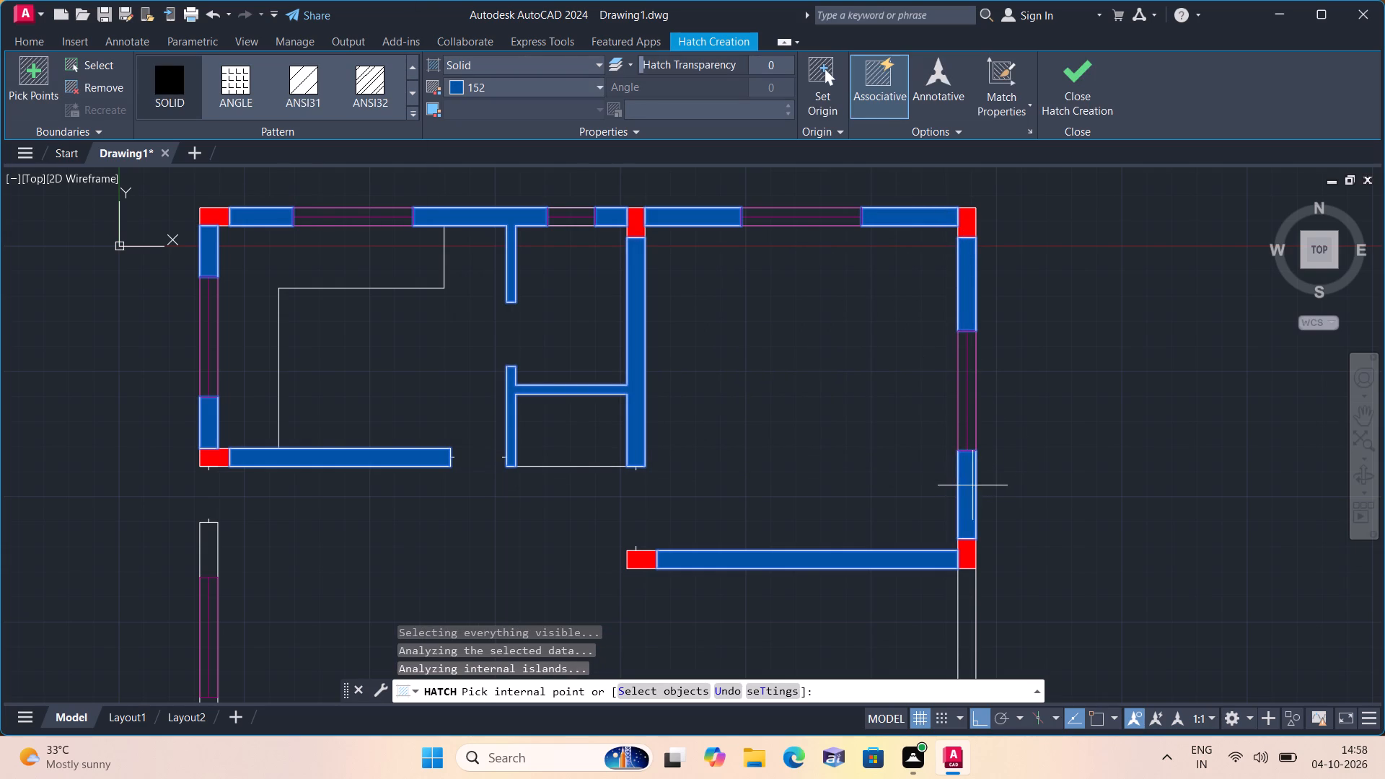
{"action": "middle_click_drag", "start_coordinate": [967, 485], "coordinate": [928, 274]}
{"action": "scroll", "coordinate": [934, 333], "scroll_direction": "down", "scroll_amount": 1}
{"action": "left_click", "coordinate": [928, 377]}
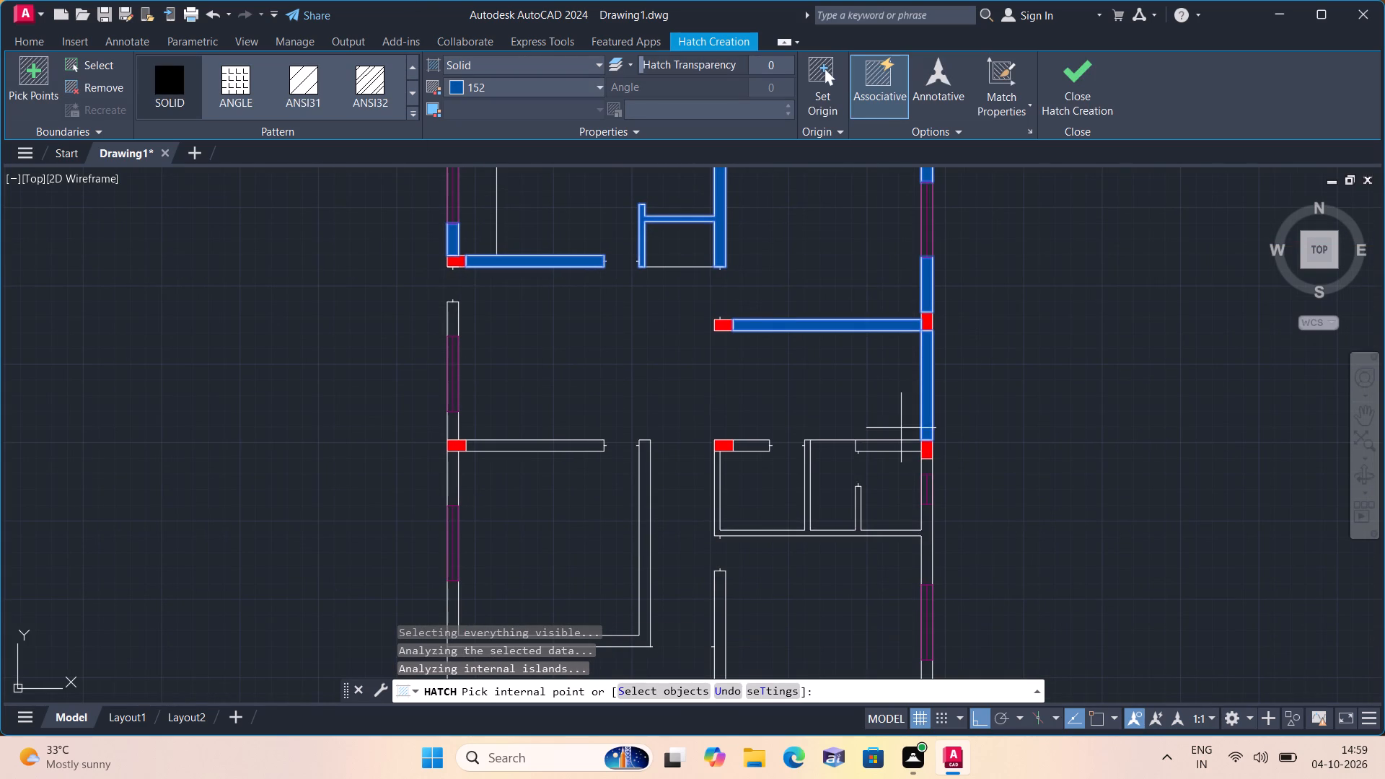
Hatch the two small lower-right rooms' top wall stubs, connected partitions and adjoining right exterior wall segment in colour 152.
{"action": "left_click", "coordinate": [892, 444]}
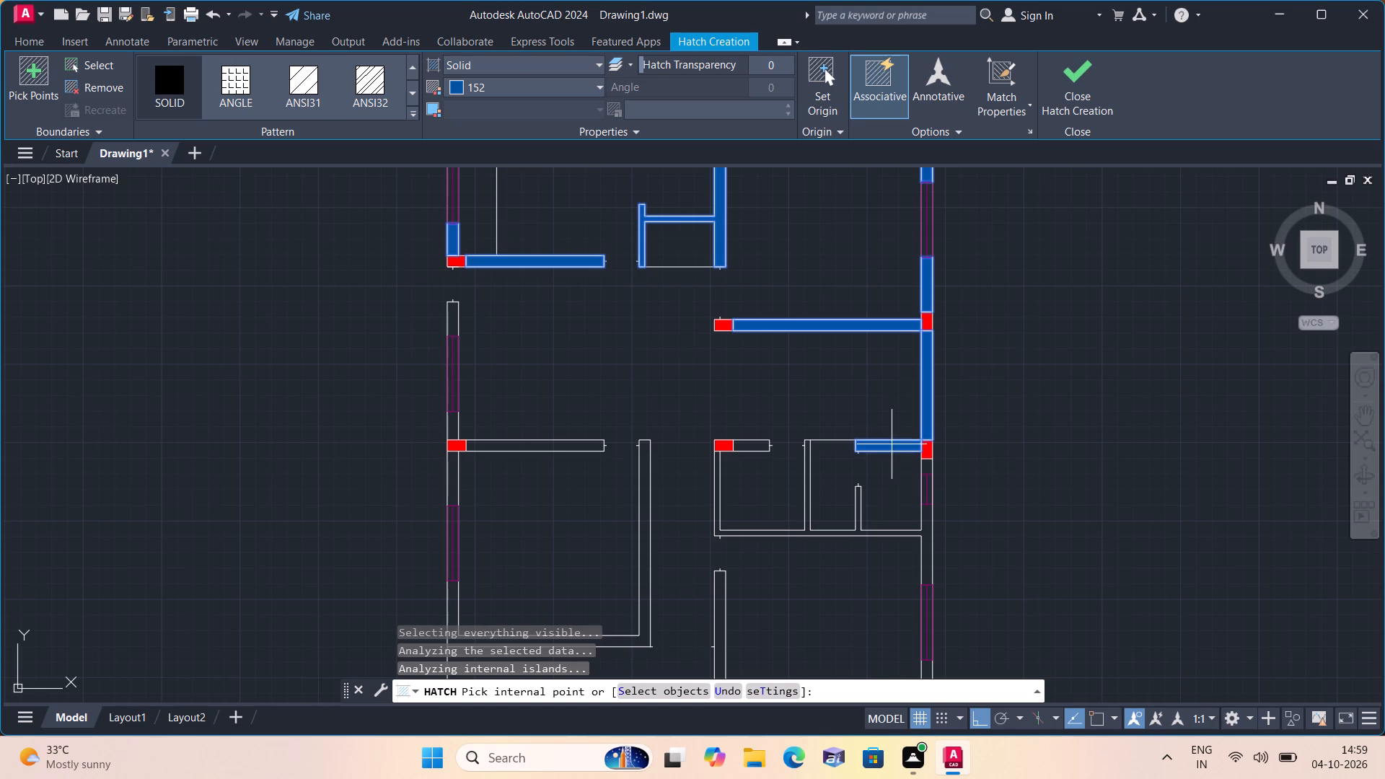
{"action": "left_click", "coordinate": [765, 444]}
{"action": "scroll", "coordinate": [798, 534], "scroll_direction": "up", "scroll_amount": 2}
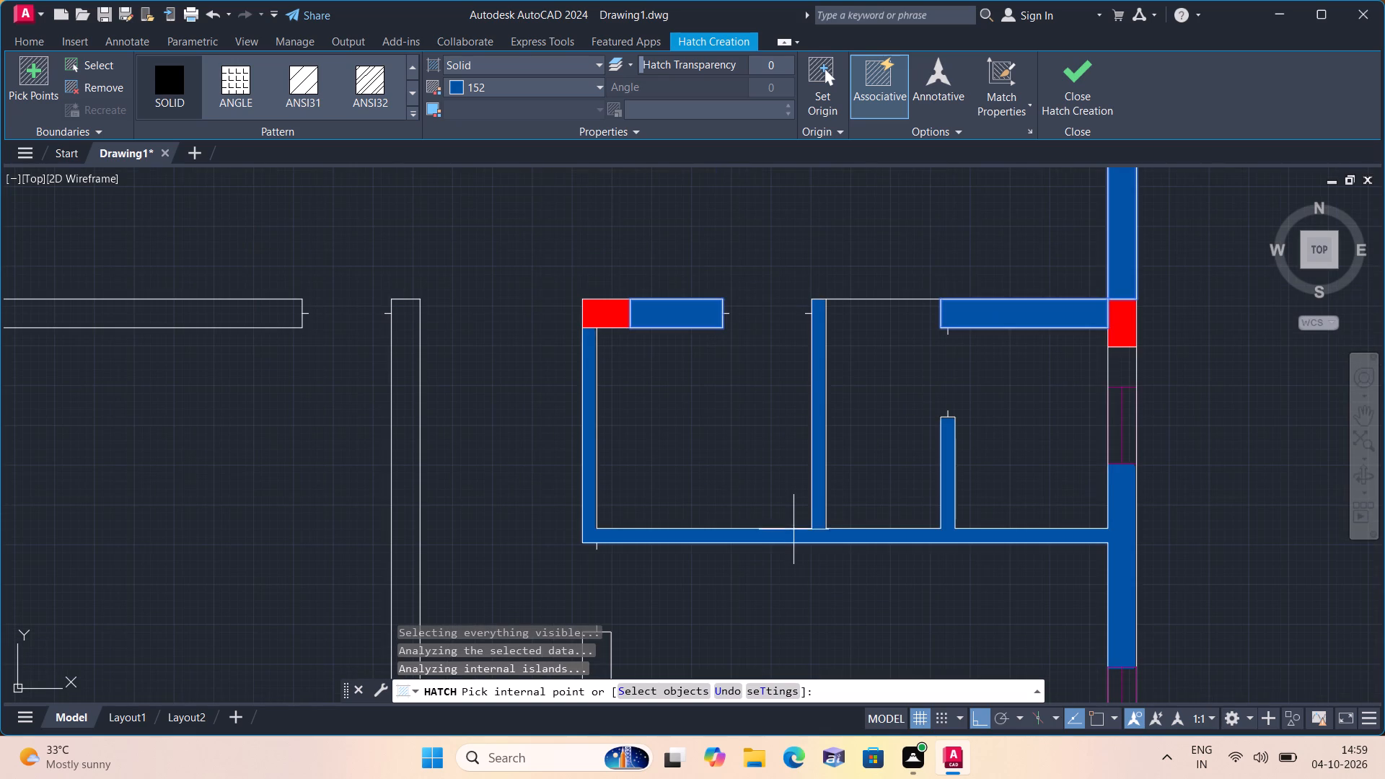
{"action": "left_click", "coordinate": [794, 531]}
Hatch the lower-right room's freestanding partition, bottom exterior wall segments and right exterior segment above the corner column in colour 152.
{"action": "middle_click_drag", "start_coordinate": [788, 527], "coordinate": [817, 234]}
{"action": "scroll", "coordinate": [786, 524], "scroll_direction": "down", "scroll_amount": 3}
{"action": "scroll", "coordinate": [777, 322], "scroll_direction": "up", "scroll_amount": 1}
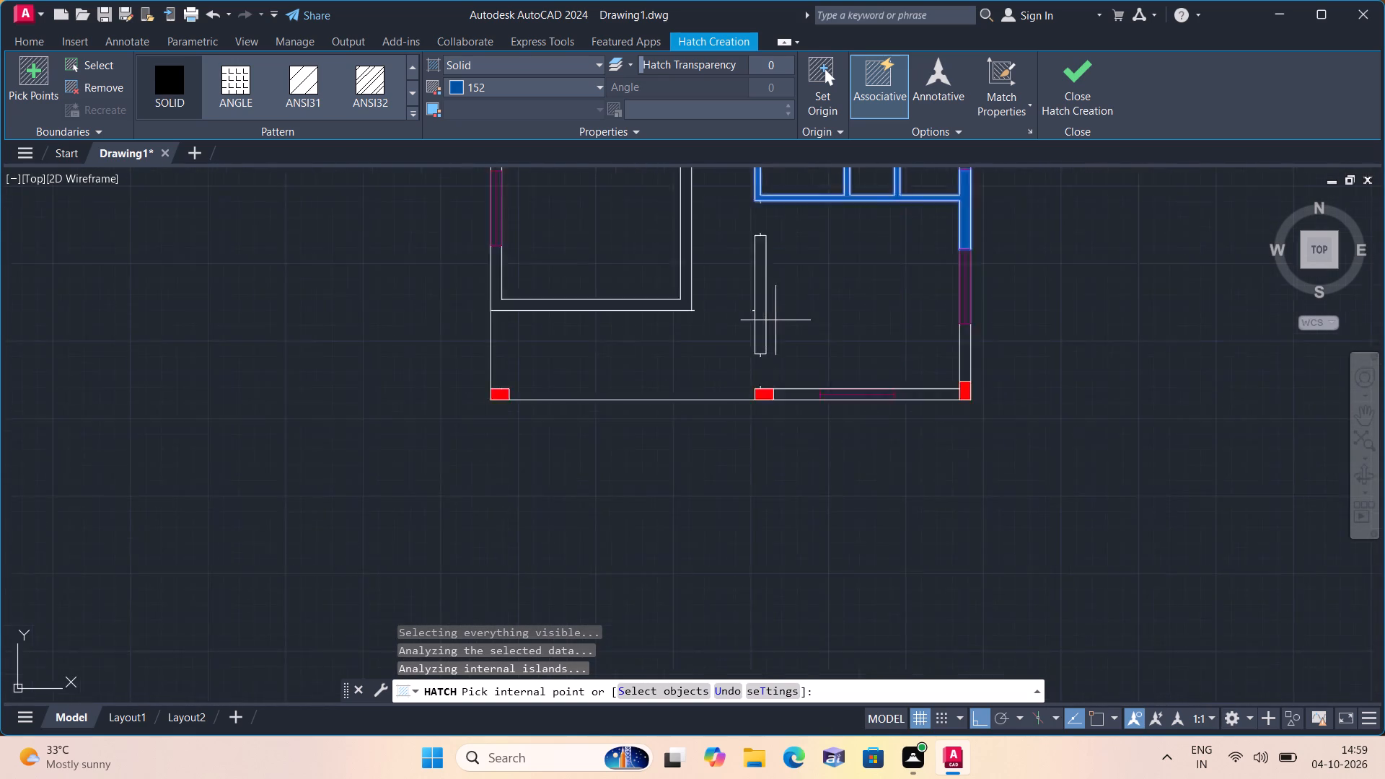
{"action": "scroll", "coordinate": [765, 314], "scroll_direction": "up", "scroll_amount": 1}
{"action": "left_click", "coordinate": [760, 304]}
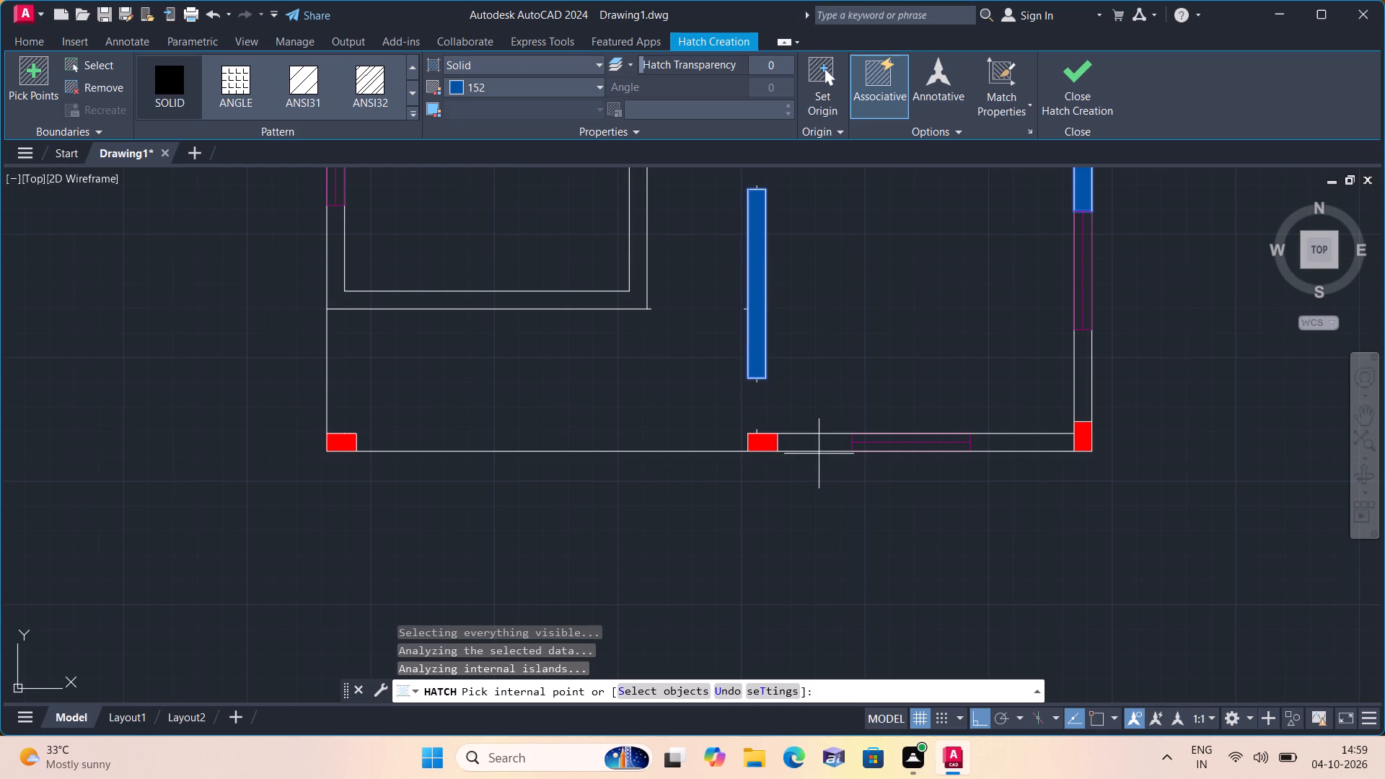
{"action": "left_click", "coordinate": [811, 440]}
{"action": "left_click", "coordinate": [1013, 439]}
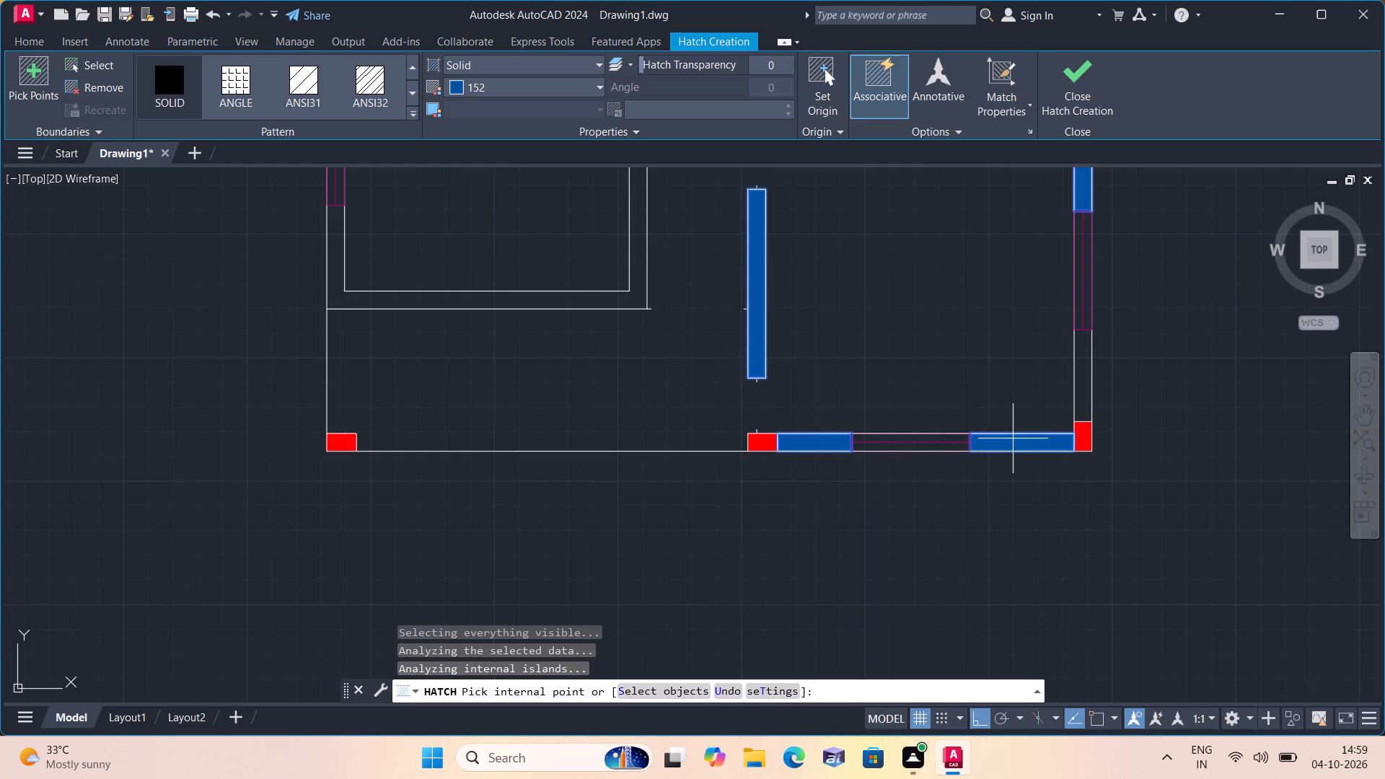
{"action": "left_click", "coordinate": [1084, 367]}
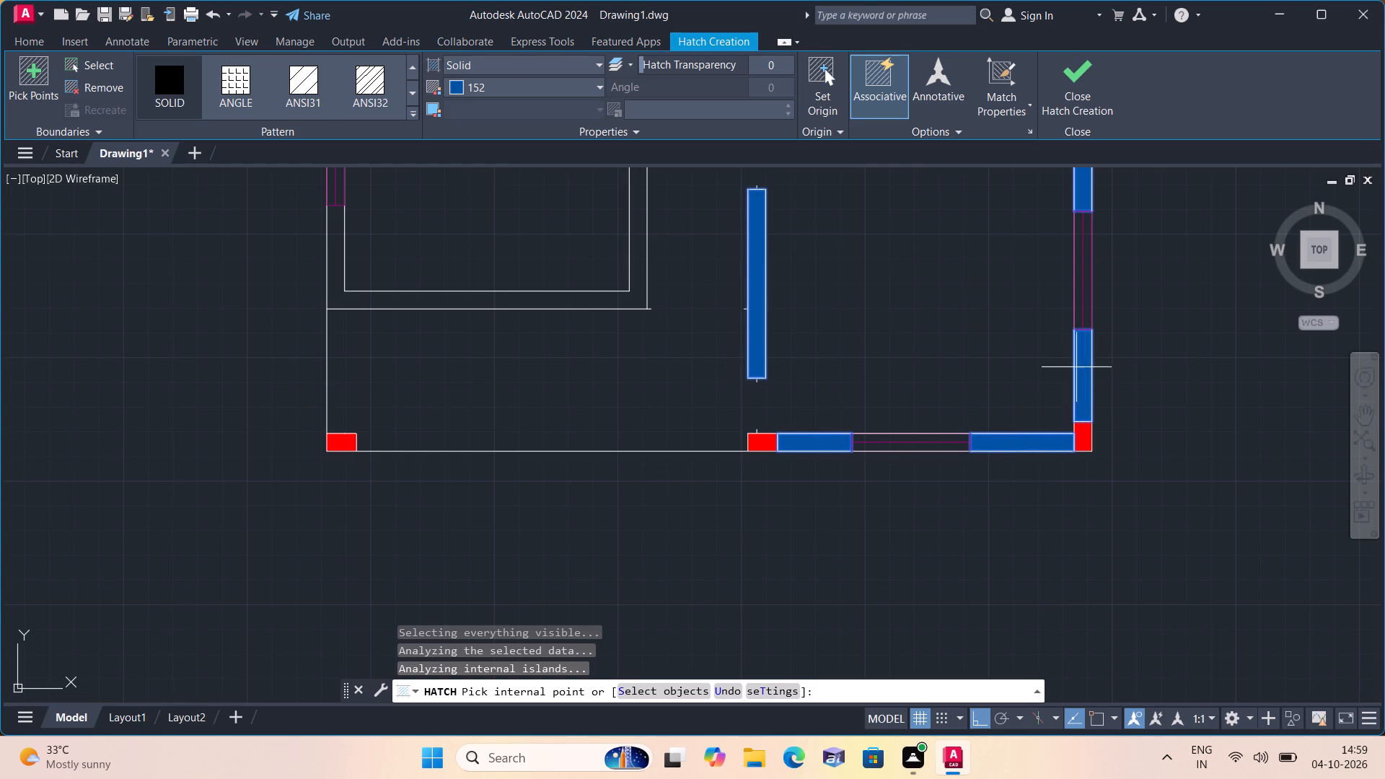
Hatch the lower-left room's connected side and bottom walls and its top partition in colour 152.
{"action": "left_click", "coordinate": [621, 300]}
{"action": "middle_click_drag", "start_coordinate": [621, 300], "coordinate": [695, 457]}
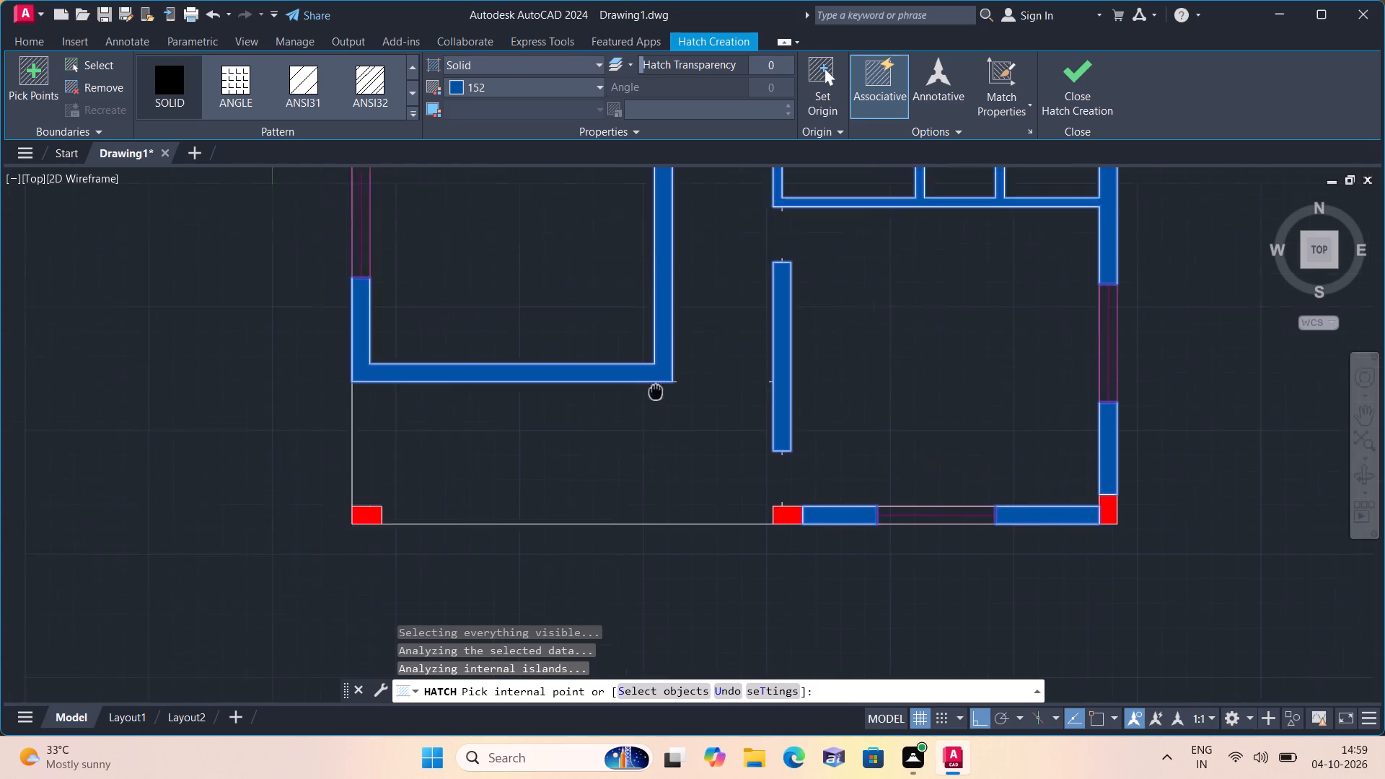
{"action": "middle_click_drag", "start_coordinate": [695, 457], "coordinate": [720, 491]}
{"action": "scroll", "coordinate": [726, 497], "scroll_direction": "down", "scroll_amount": 1}
{"action": "left_click", "coordinate": [606, 297]}
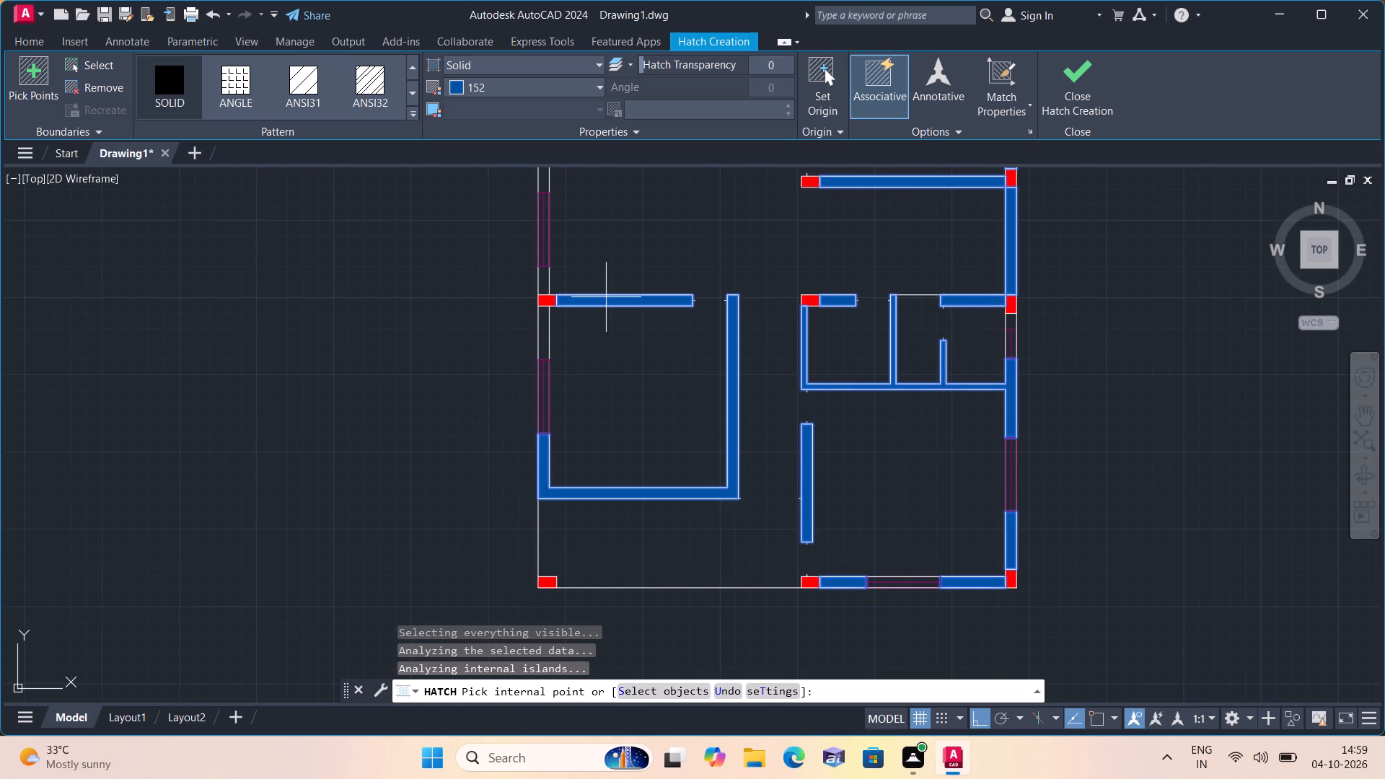
Hatch the remaining left exterior wall segments around the lower-left room's top column and above the middle window in colour 152.
{"action": "scroll", "coordinate": [570, 286], "scroll_direction": "up", "scroll_amount": 2}
{"action": "left_click", "coordinate": [526, 280]}
{"action": "left_click", "coordinate": [527, 348]}
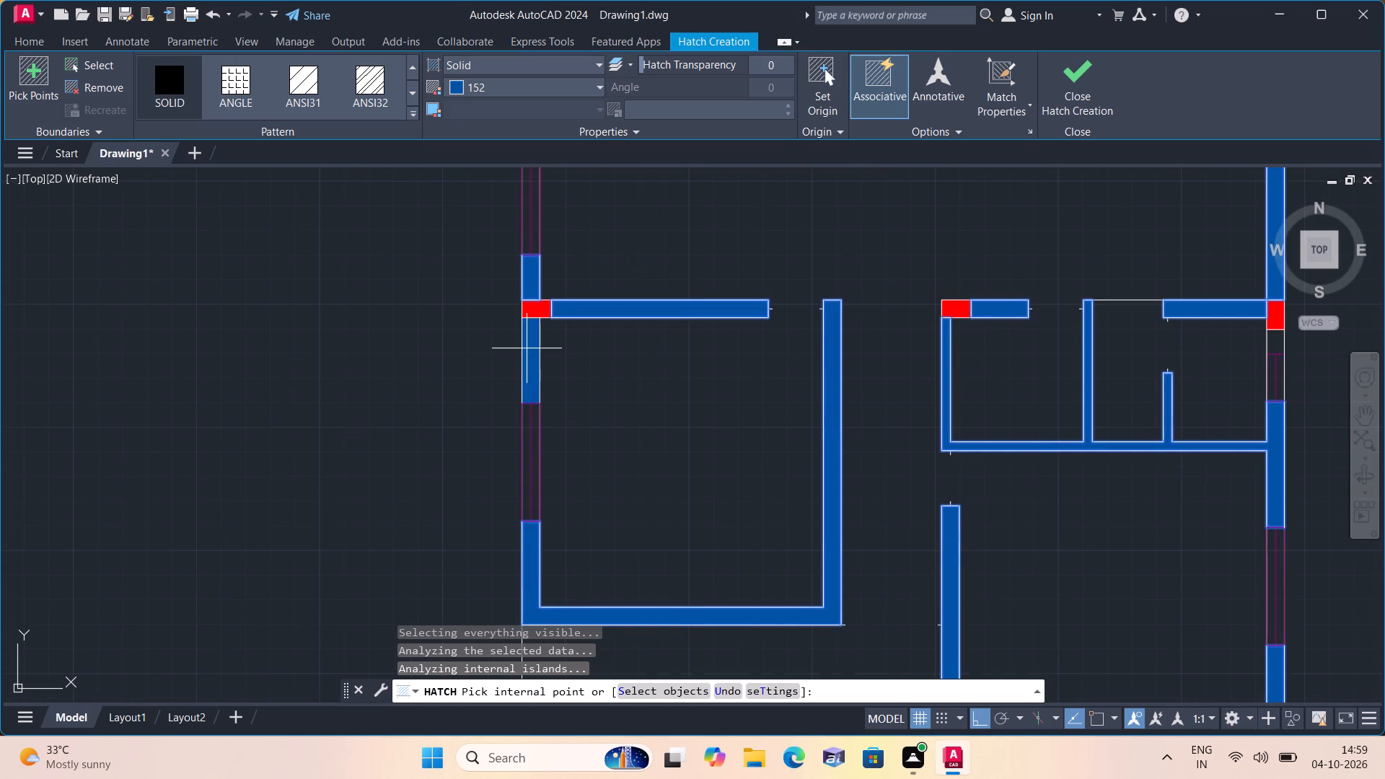
{"action": "middle_click_drag", "start_coordinate": [524, 348], "coordinate": [542, 457]}
{"action": "scroll", "coordinate": [524, 348], "scroll_direction": "down", "scroll_amount": 1}
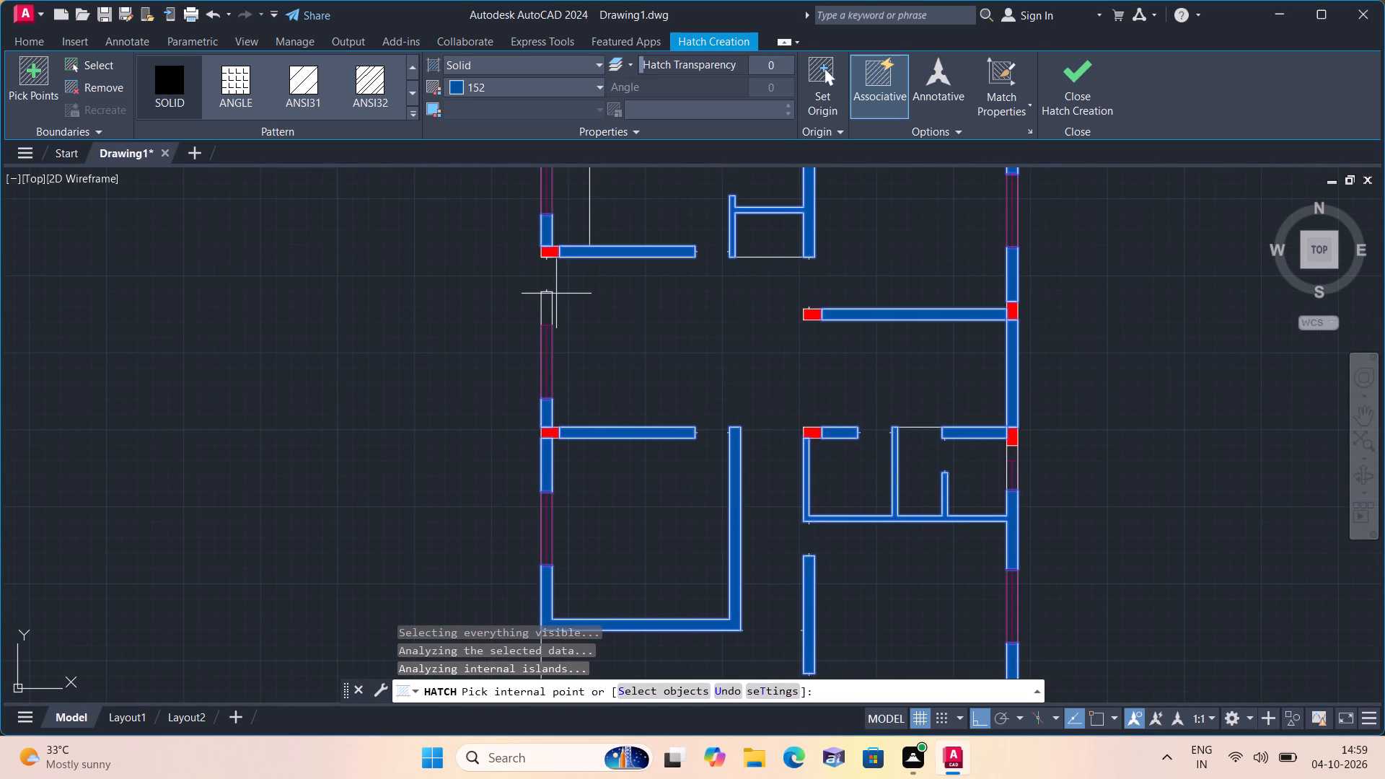
{"action": "left_click", "coordinate": [552, 300]}
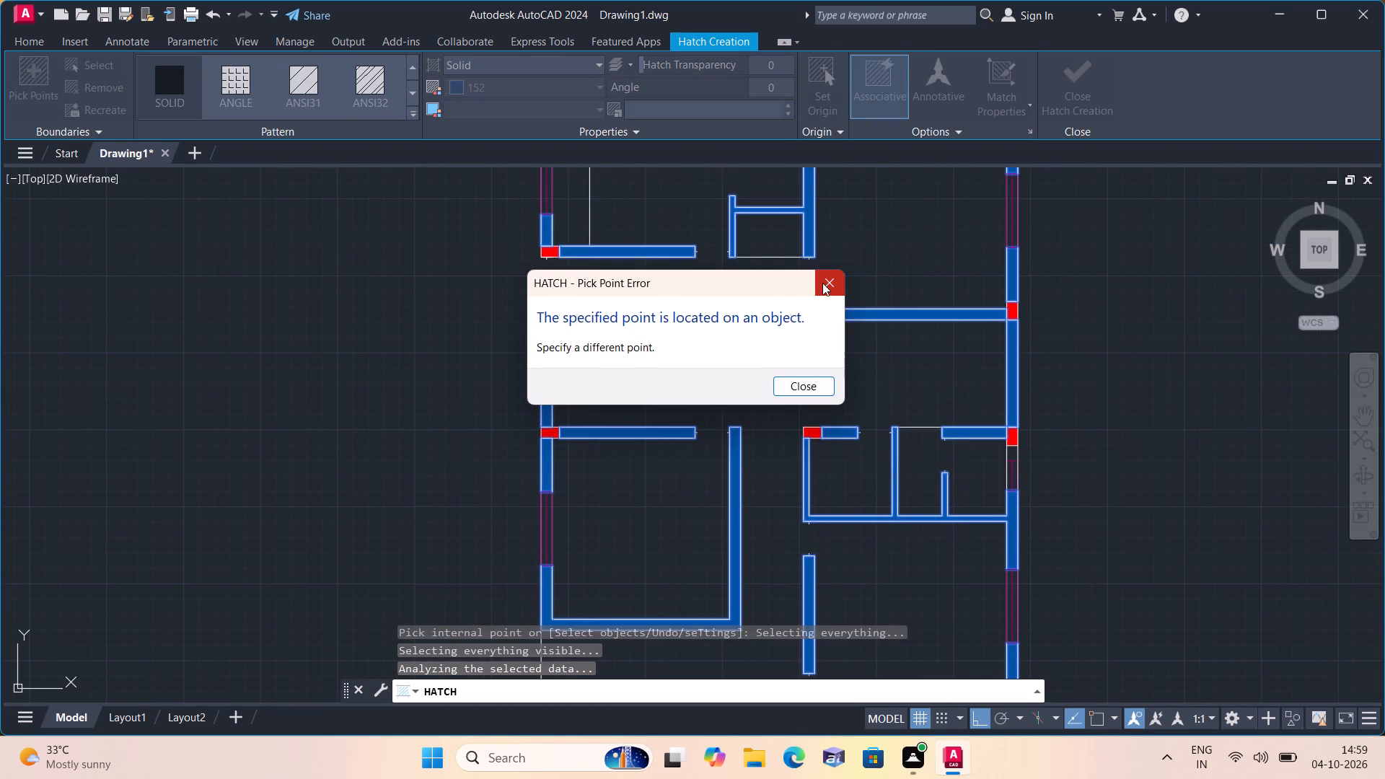
{"action": "left_click", "coordinate": [822, 282]}
{"action": "scroll", "coordinate": [597, 330], "scroll_direction": "up", "scroll_amount": 2}
{"action": "left_click", "coordinate": [472, 278]}
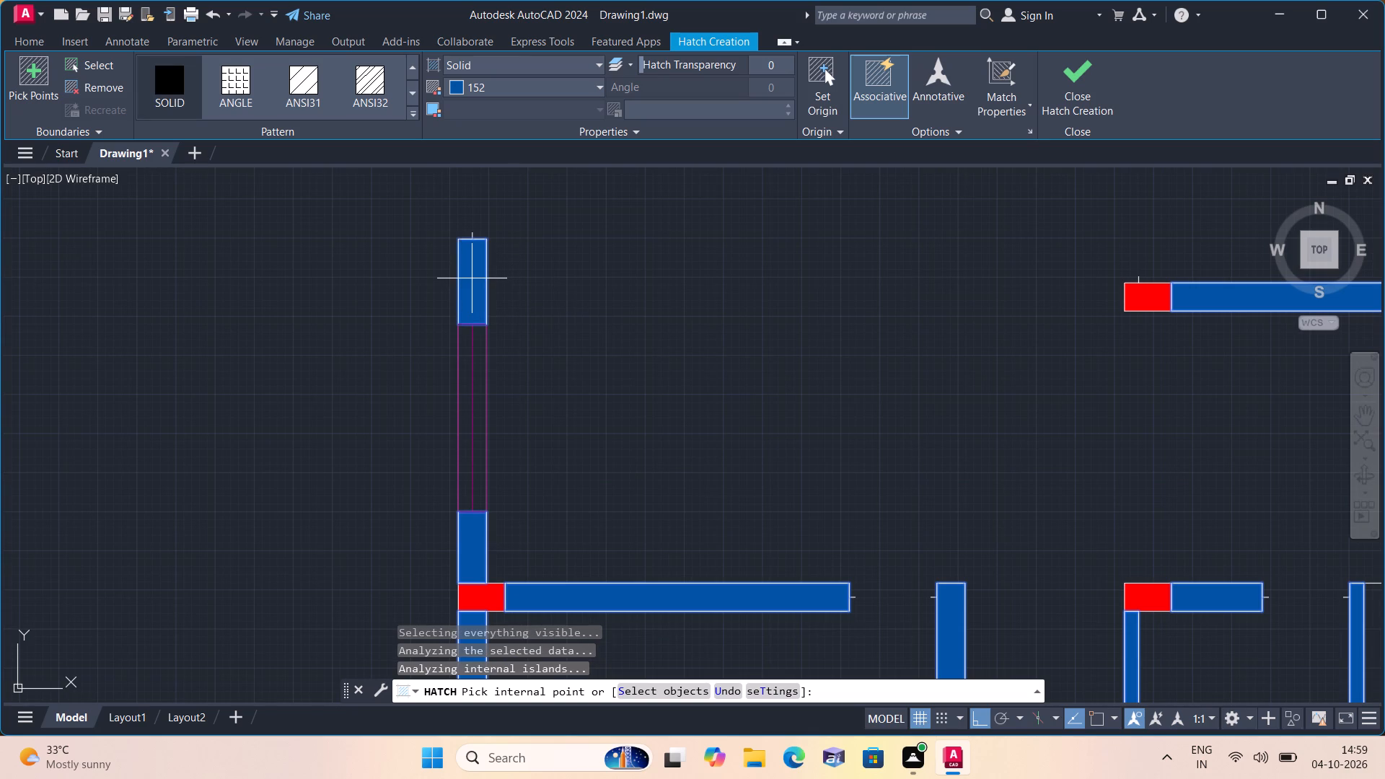
{"action": "key", "text": "Escape"}
Add a linear dimension for the plan's overall width between the outer top corners, placed above the top exterior wall.
{"action": "scroll", "coordinate": [472, 284], "scroll_direction": "down", "scroll_amount": 4}
{"action": "scroll", "coordinate": [461, 423], "scroll_direction": "down", "scroll_amount": 1}
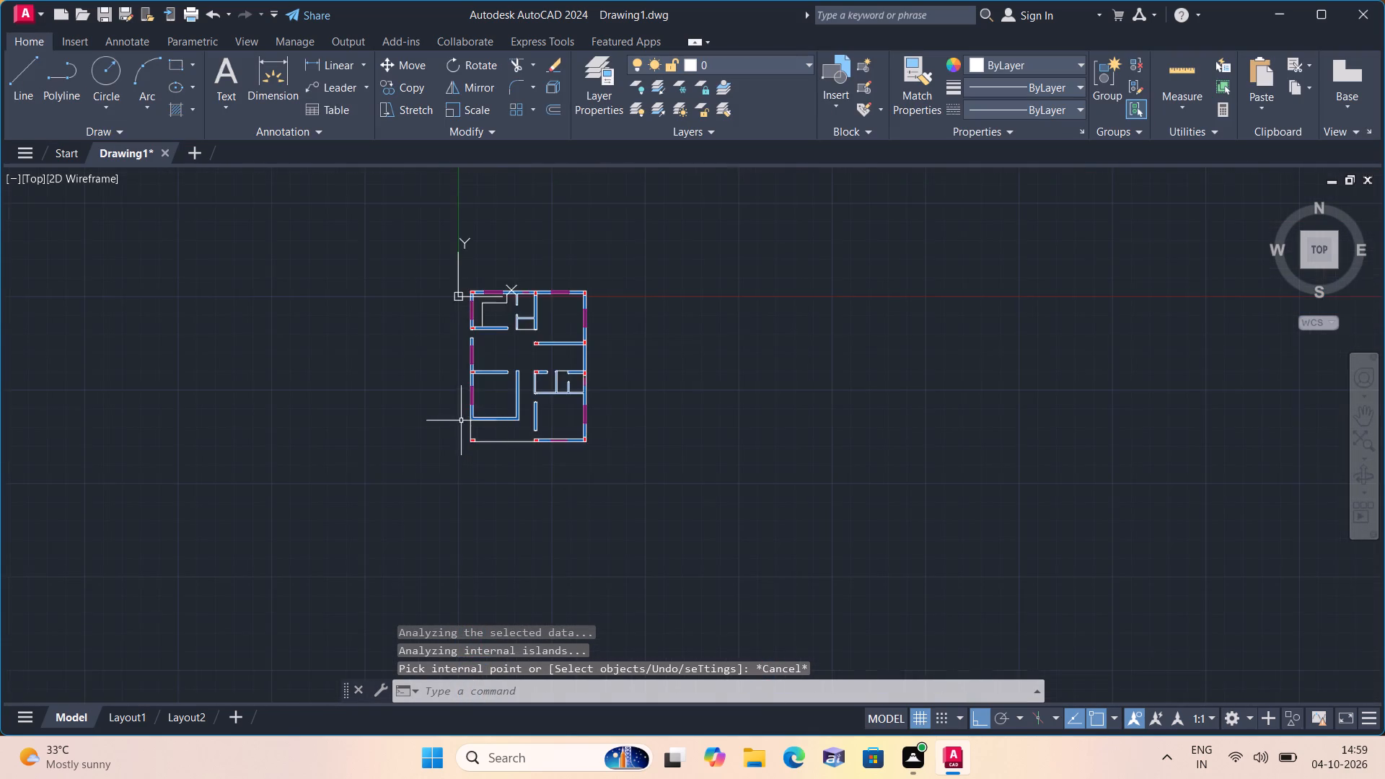
{"action": "scroll", "coordinate": [473, 334], "scroll_direction": "up", "scroll_amount": 1}
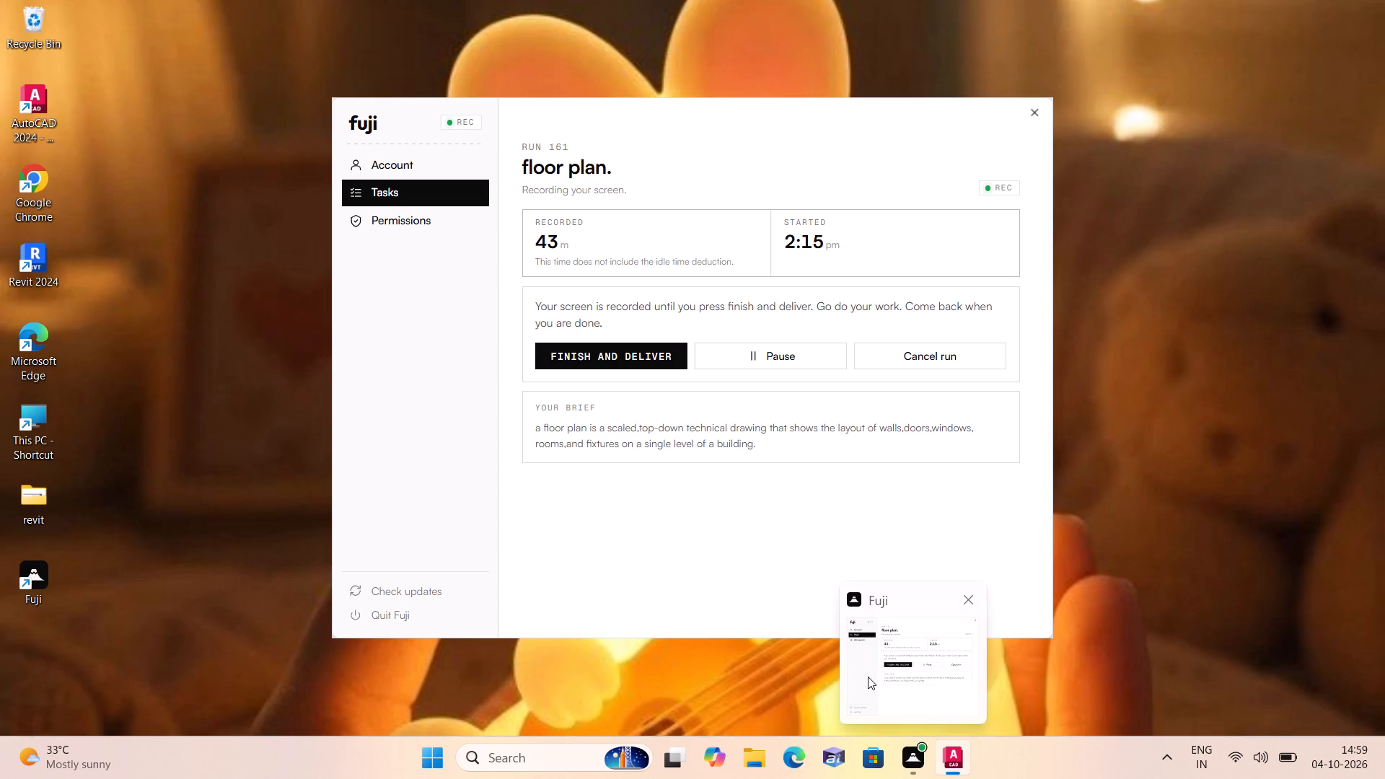
{"action": "scroll", "coordinate": [582, 483], "scroll_direction": "up", "scroll_amount": 1}
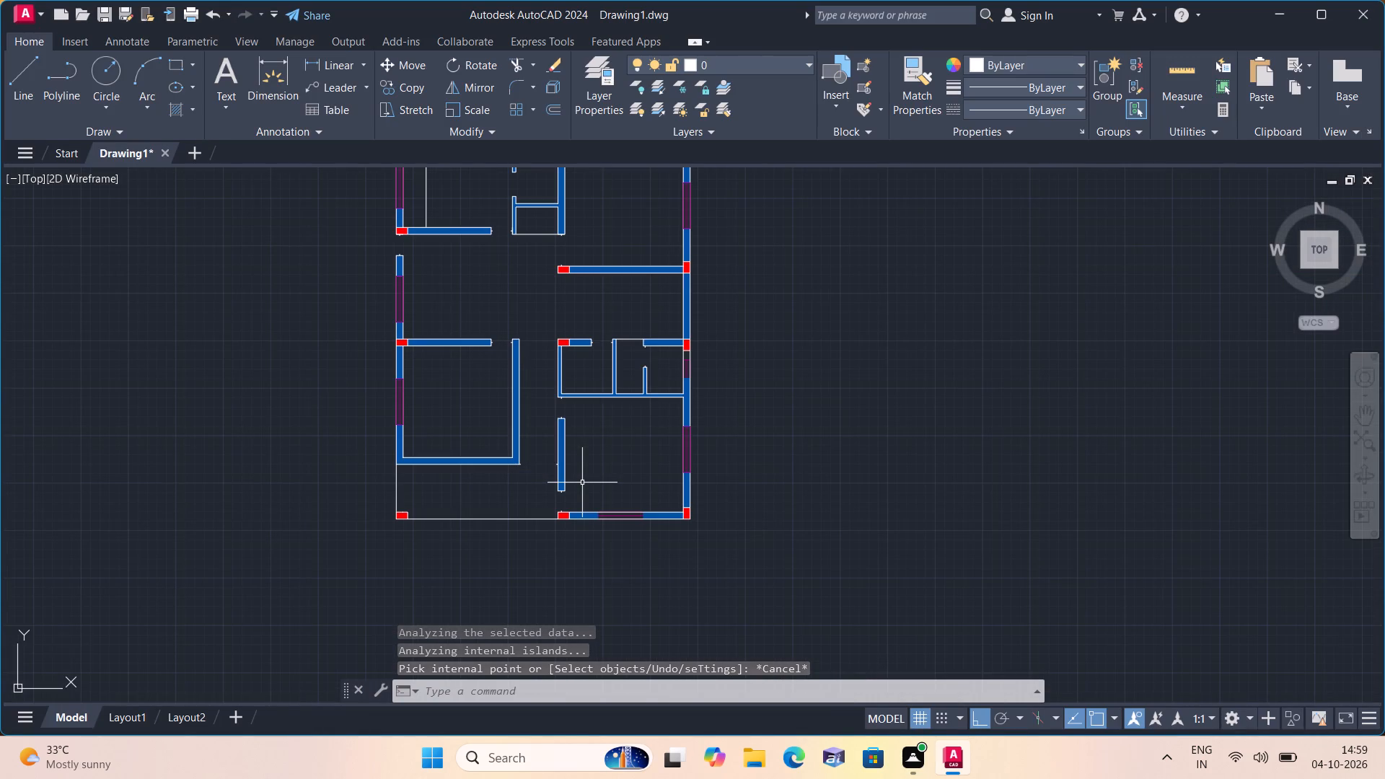
{"action": "middle_click_drag", "start_coordinate": [584, 459], "coordinate": [672, 685]}
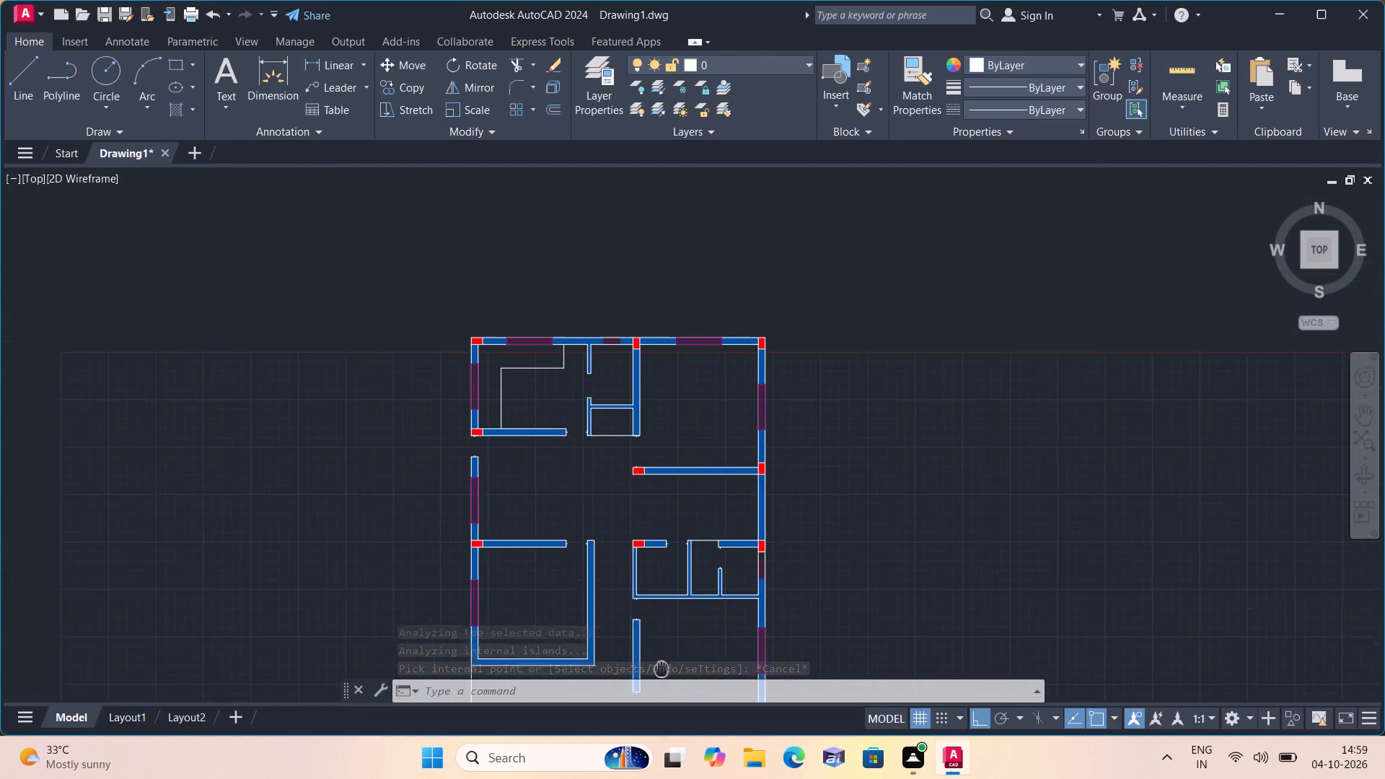
{"action": "left_click_drag", "start_coordinate": [347, 64], "coordinate": [353, 80]}
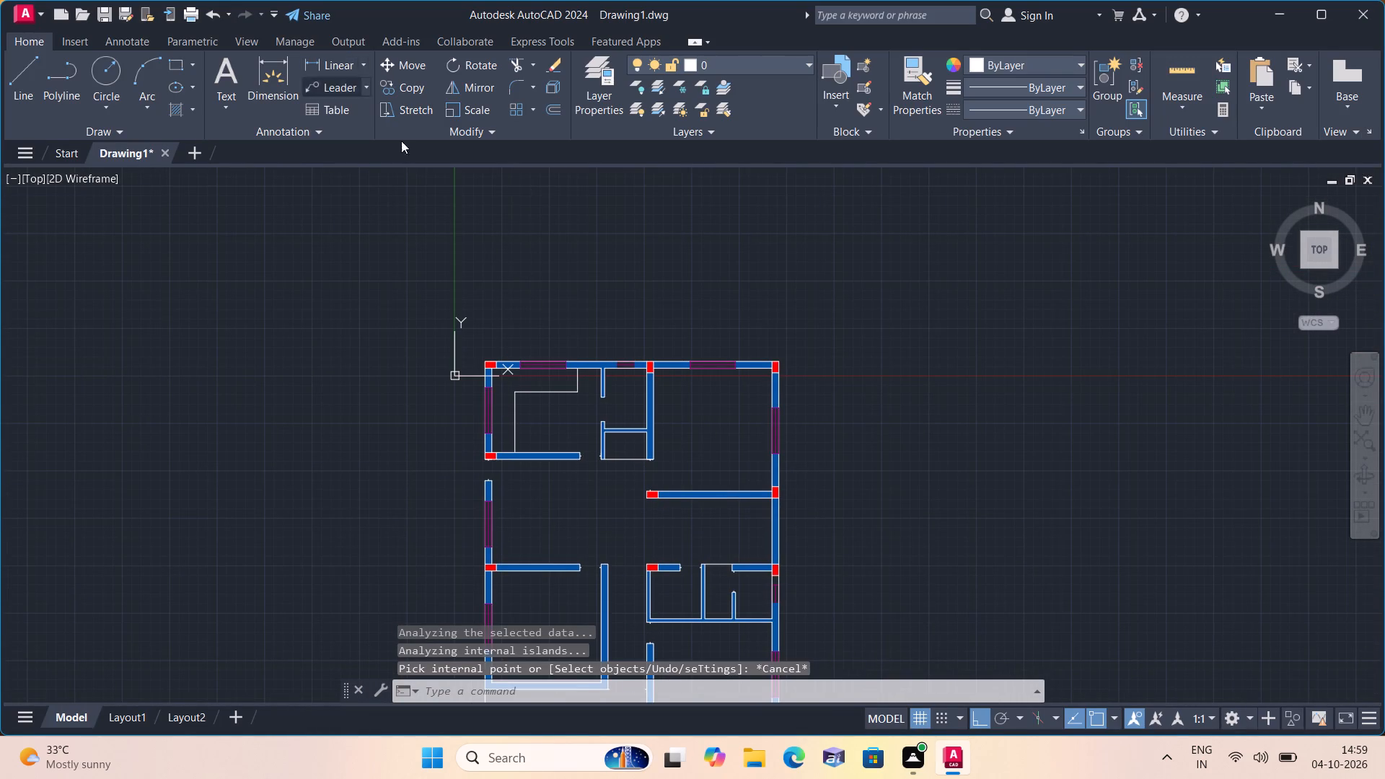
{"action": "scroll", "coordinate": [491, 360], "scroll_direction": "up", "scroll_amount": 2}
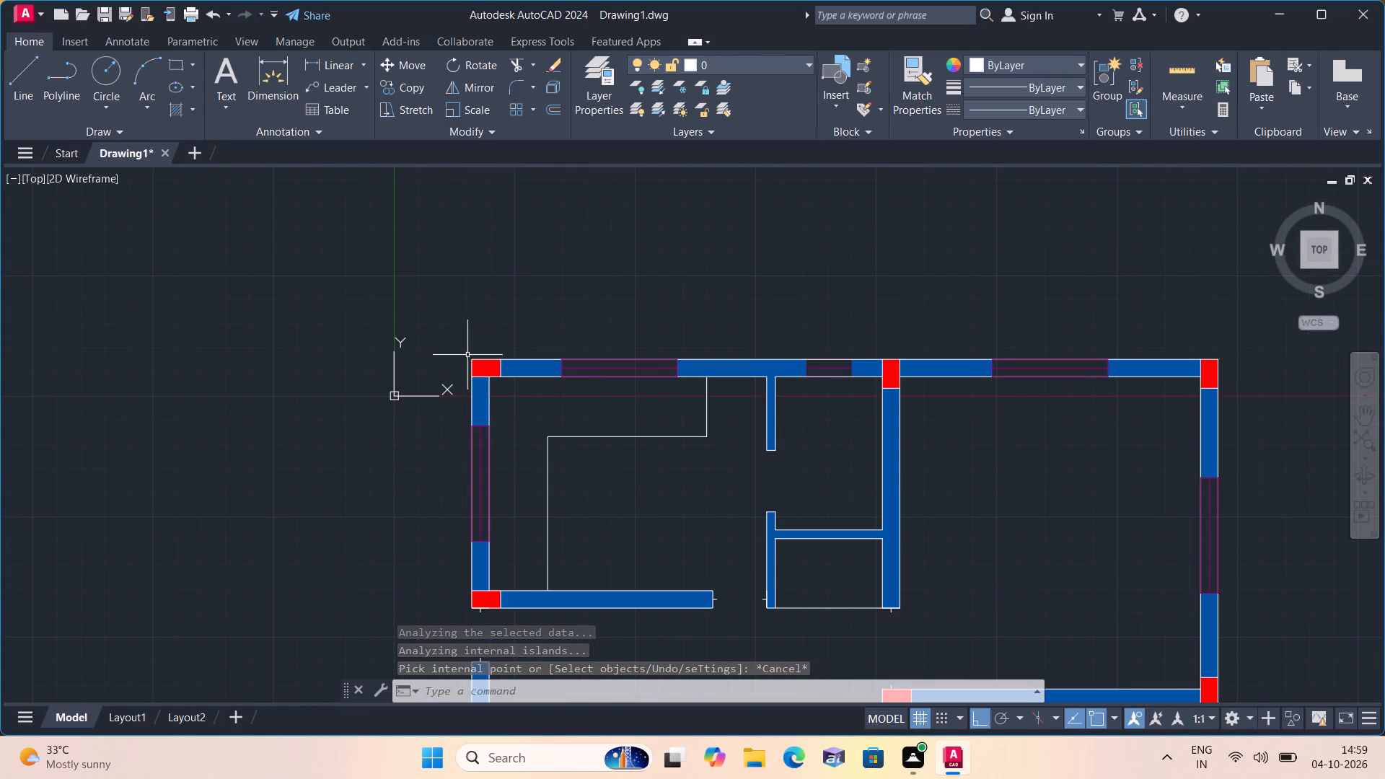
{"action": "left_click", "coordinate": [329, 61]}
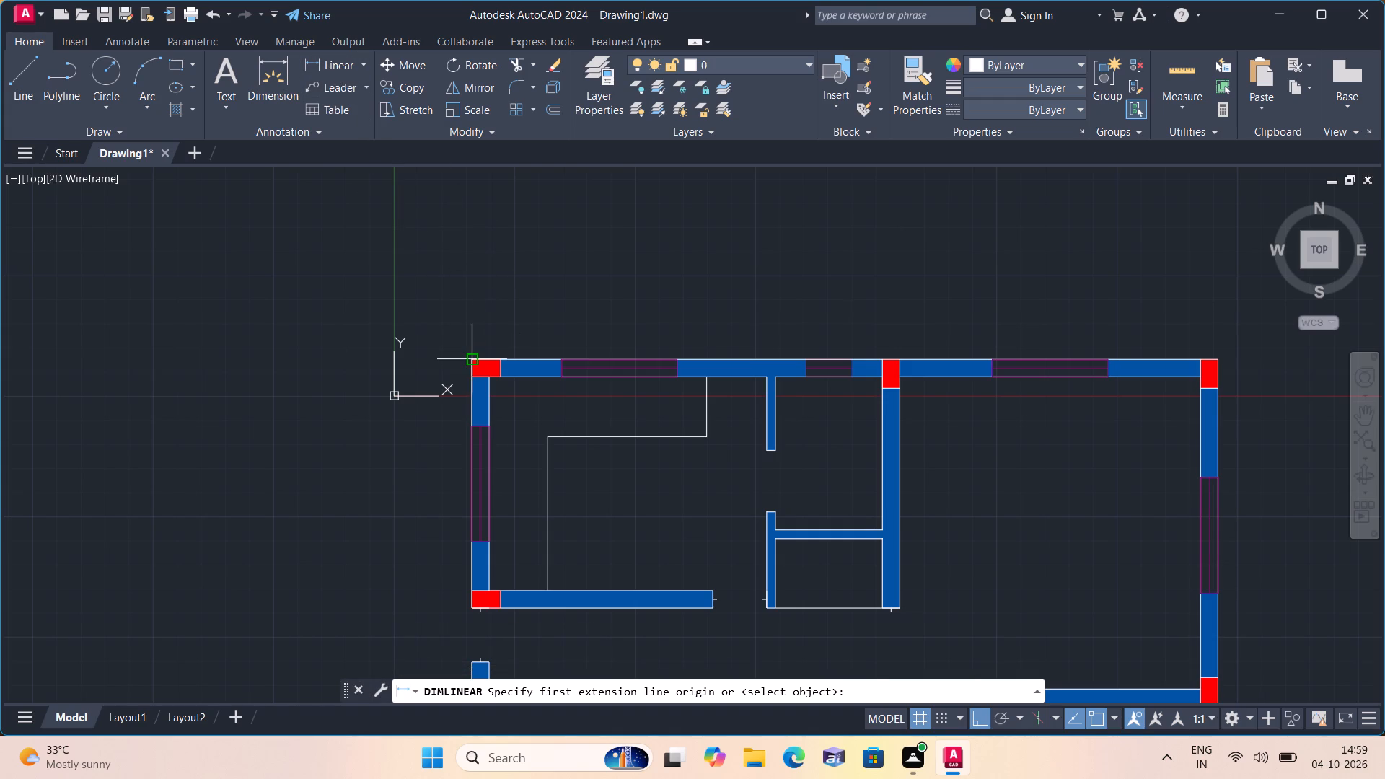
{"action": "left_click", "coordinate": [471, 359]}
{"action": "scroll", "coordinate": [471, 359], "scroll_direction": "up", "scroll_amount": 1}
{"action": "scroll", "coordinate": [498, 328], "scroll_direction": "down", "scroll_amount": 1}
{"action": "scroll", "coordinate": [907, 294], "scroll_direction": "up", "scroll_amount": 1}
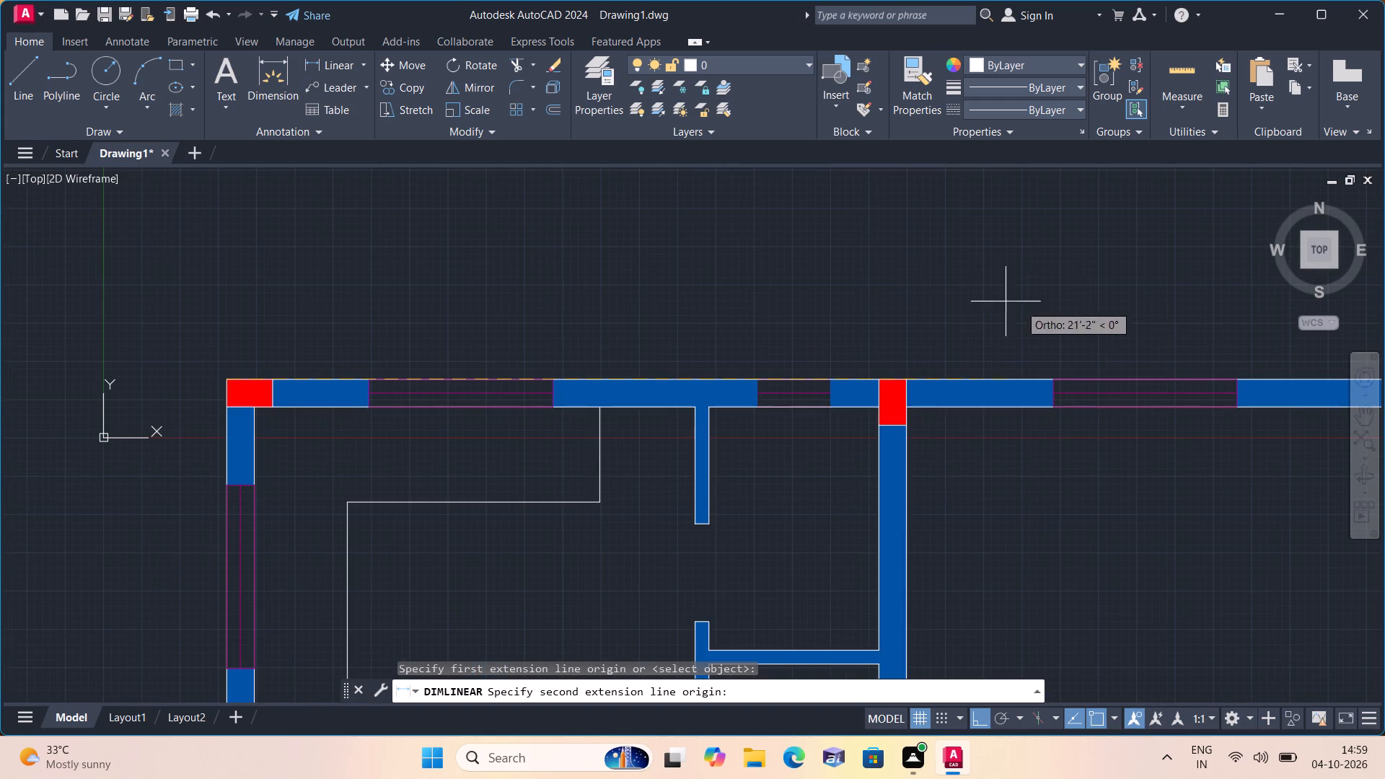
{"action": "middle_click_drag", "start_coordinate": [1099, 330], "coordinate": [623, 382]}
{"action": "scroll", "coordinate": [619, 379], "scroll_direction": "down", "scroll_amount": 1}
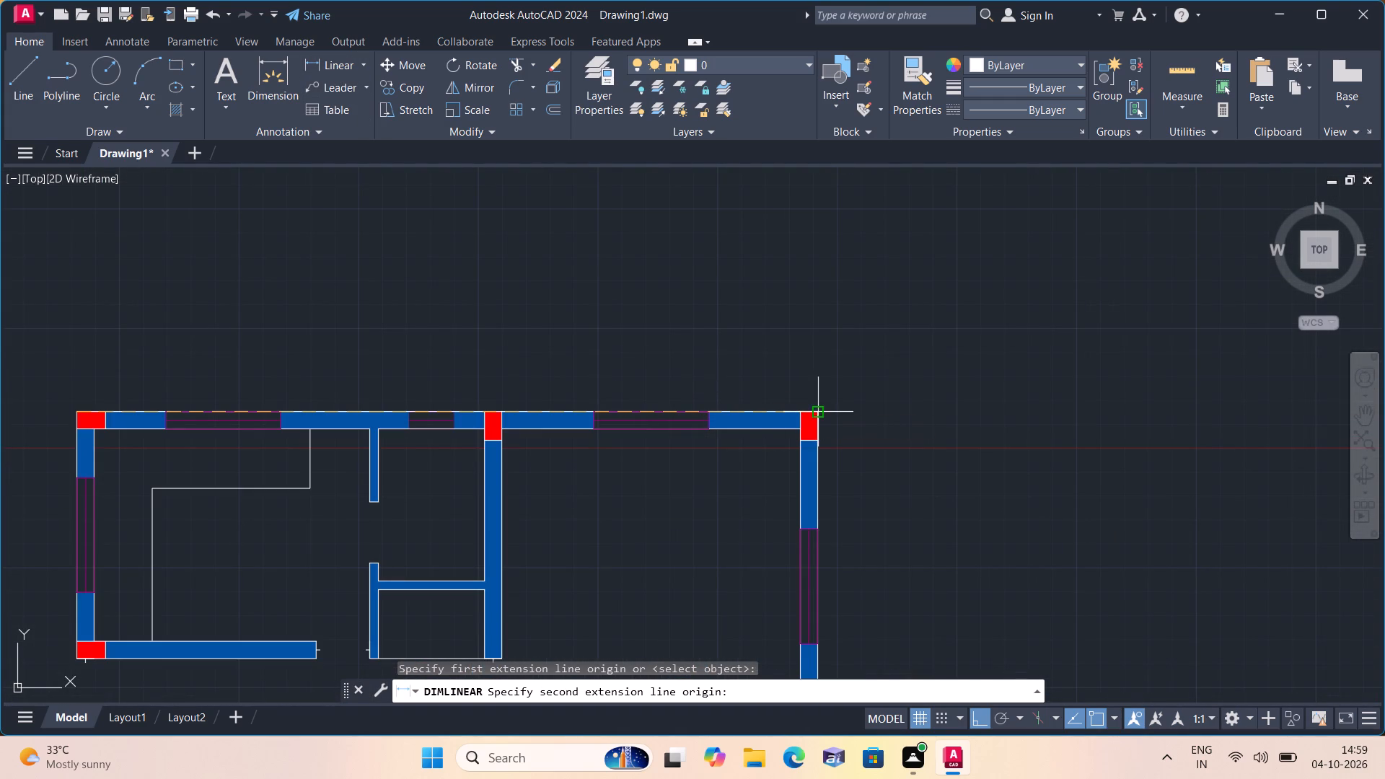
{"action": "left_click", "coordinate": [815, 408]}
{"action": "left_click", "coordinate": [814, 346]}
Add a vertical linear dimension for the plan's overall length along its left side, placed outside the exterior wall.
{"action": "middle_click_drag", "start_coordinate": [808, 339], "coordinate": [848, 304]}
{"action": "scroll", "coordinate": [808, 339], "scroll_direction": "down", "scroll_amount": 1}
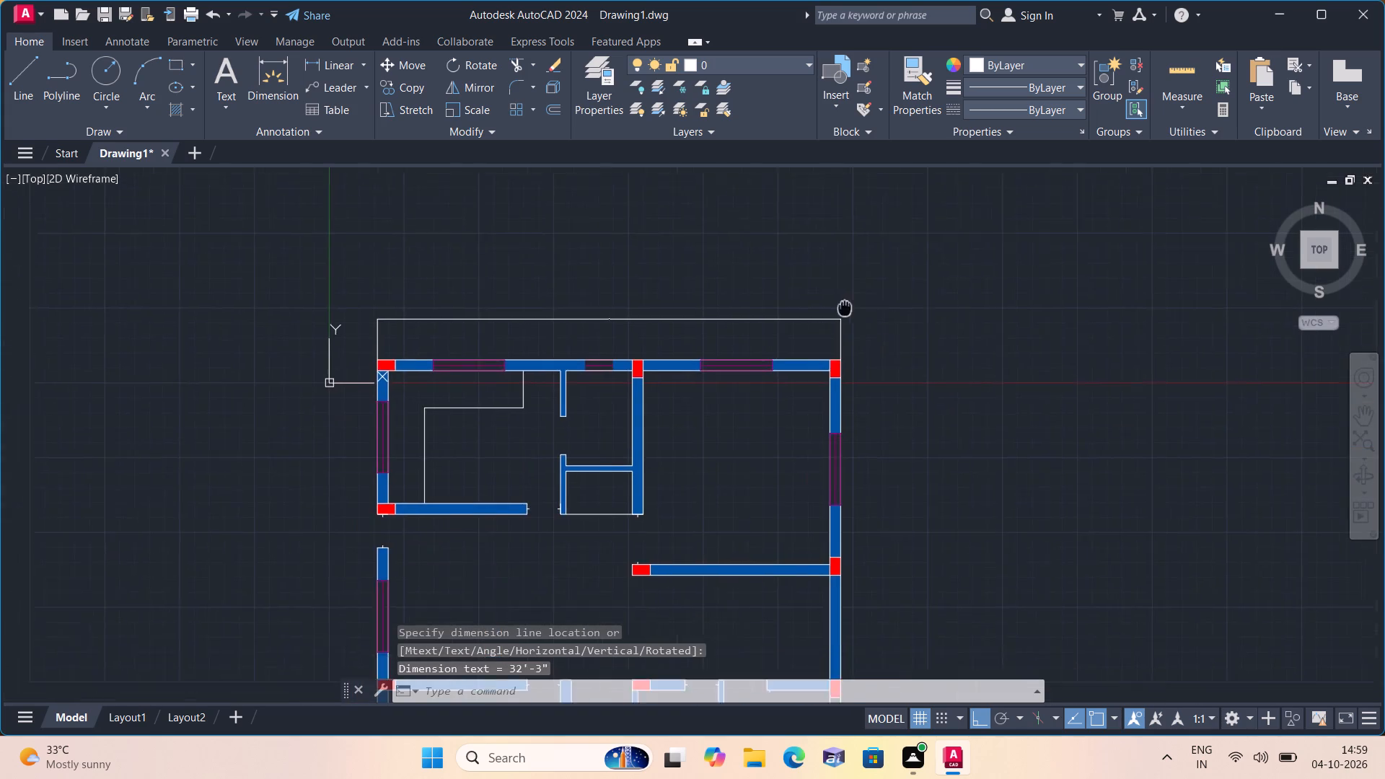
{"action": "scroll", "coordinate": [865, 291], "scroll_direction": "down", "scroll_amount": 1}
{"action": "left_click", "coordinate": [346, 63]}
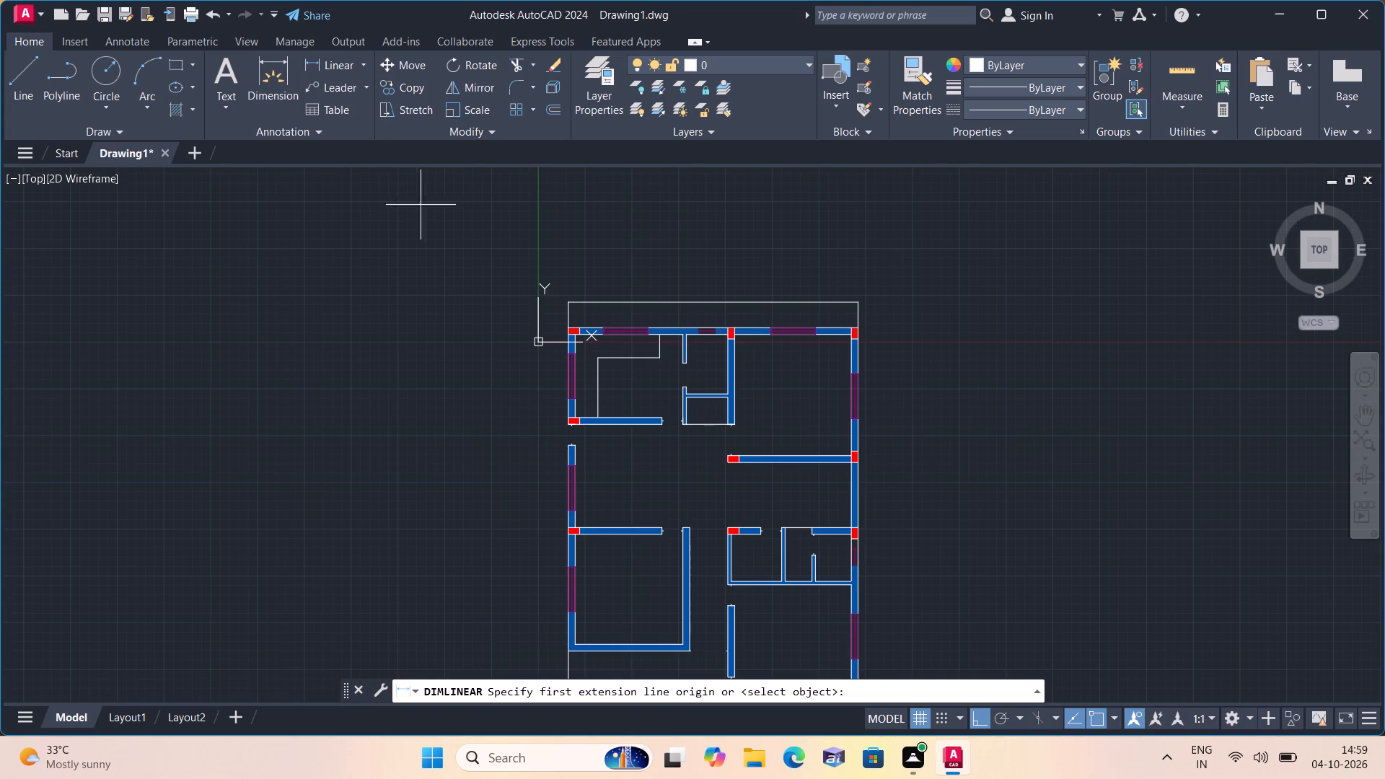
{"action": "scroll", "coordinate": [567, 314], "scroll_direction": "up", "scroll_amount": 1}
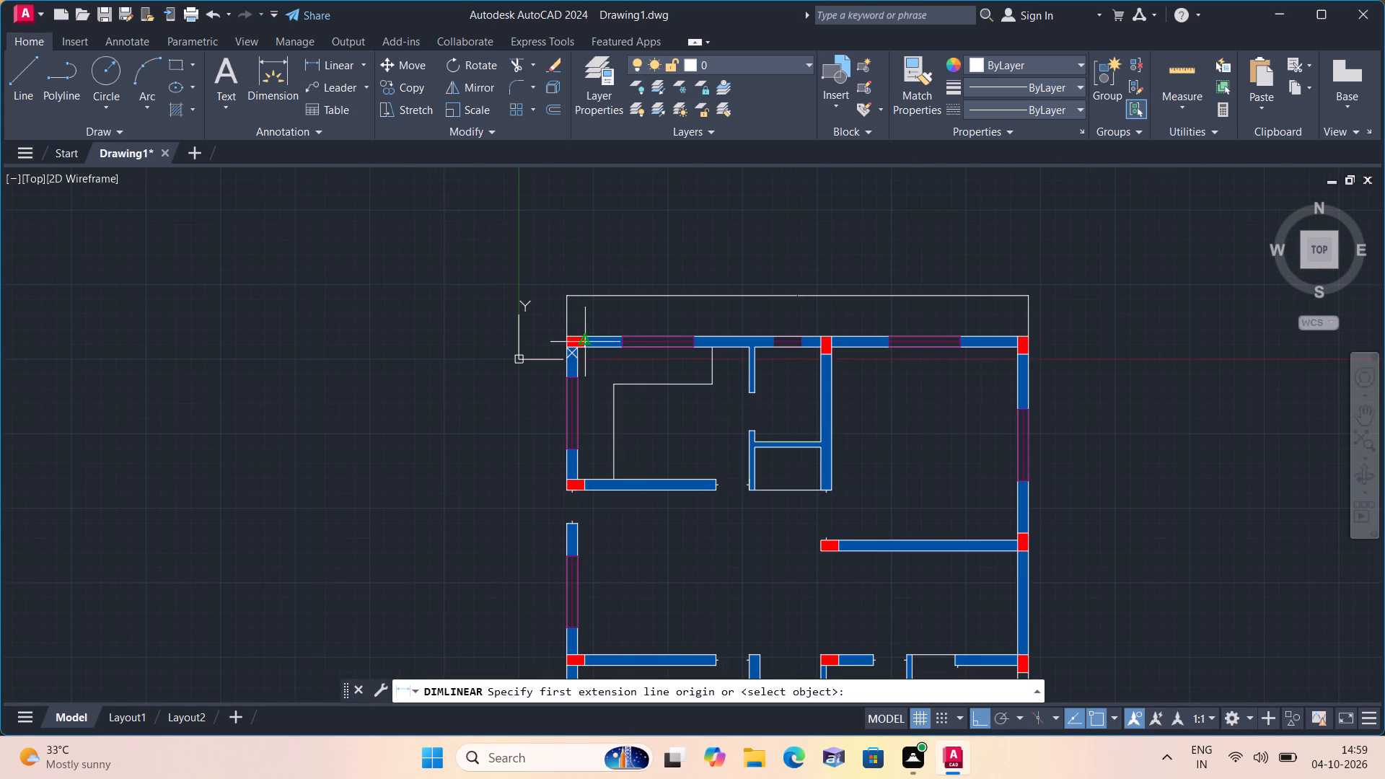
{"action": "left_click", "coordinate": [565, 336]}
{"action": "middle_click_drag", "start_coordinate": [547, 399], "coordinate": [571, 157]}
{"action": "scroll", "coordinate": [549, 327], "scroll_direction": "down", "scroll_amount": 1}
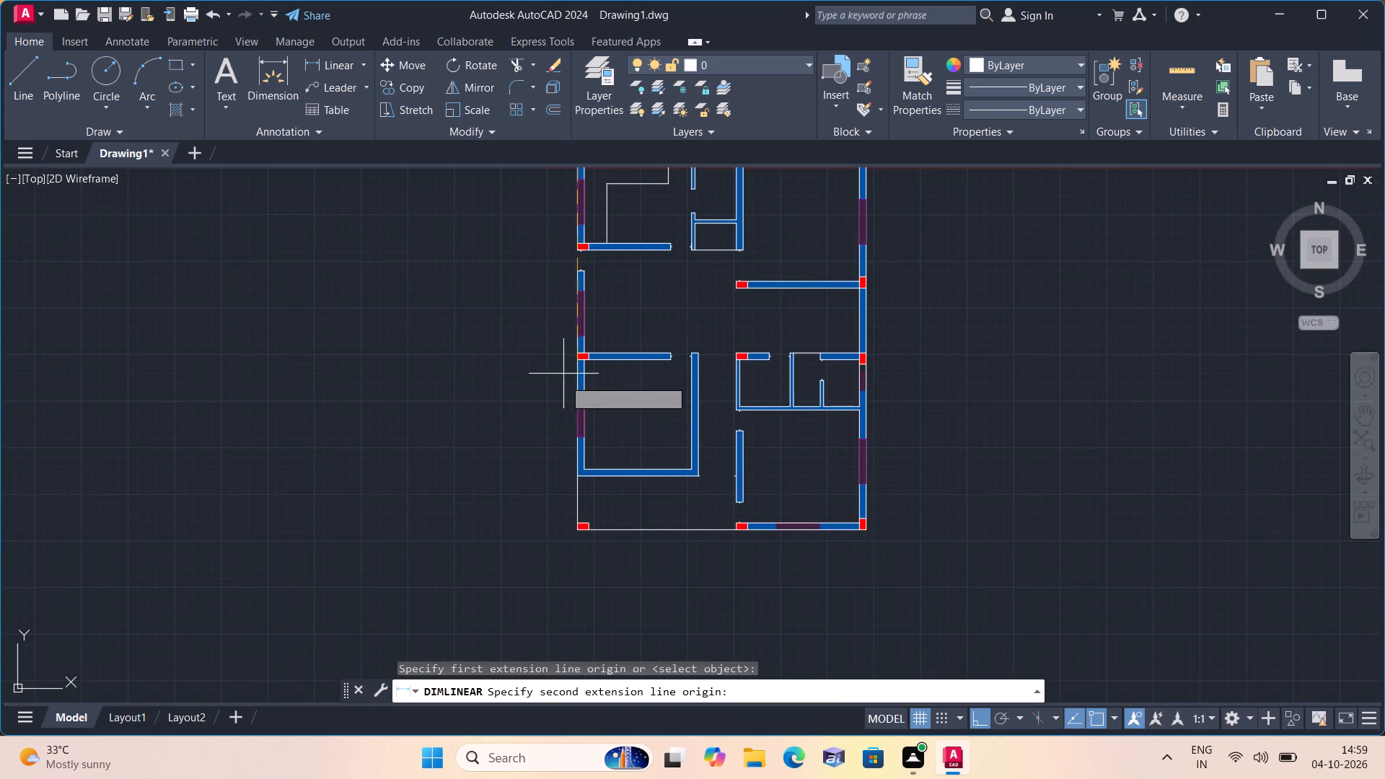
{"action": "scroll", "coordinate": [555, 475], "scroll_direction": "up", "scroll_amount": 3}
{"action": "middle_click_drag", "start_coordinate": [595, 596], "coordinate": [568, 328]}
{"action": "scroll", "coordinate": [591, 593], "scroll_direction": "down", "scroll_amount": 1}
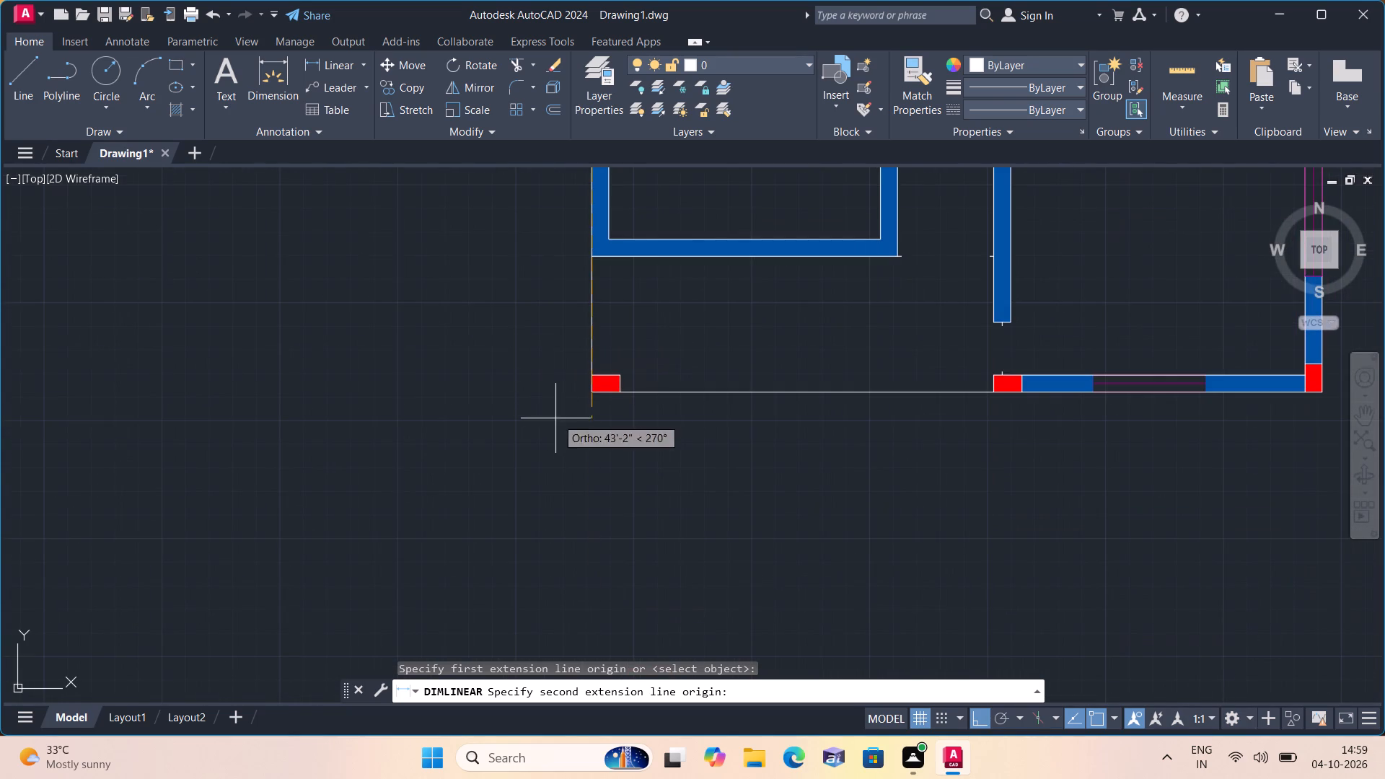
{"action": "left_click", "coordinate": [589, 389]}
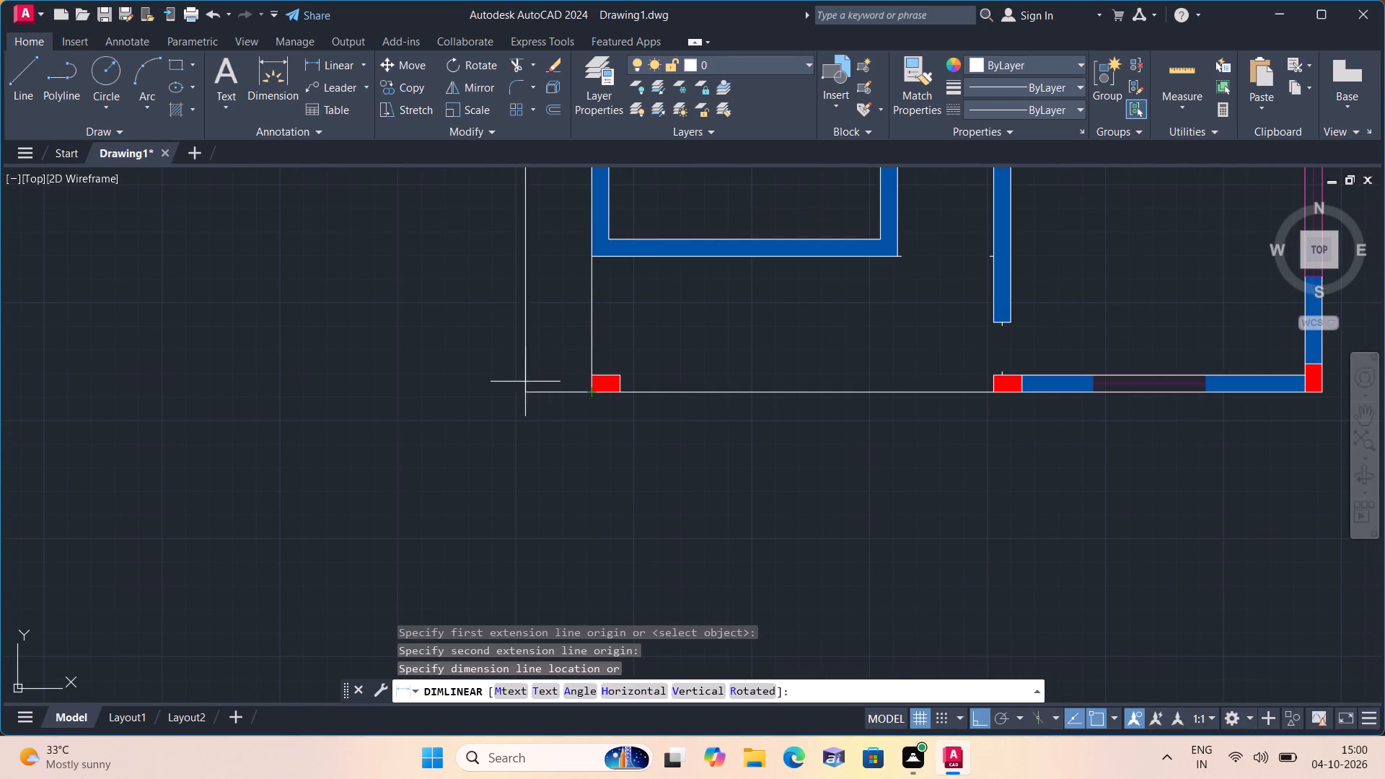
{"action": "left_click", "coordinate": [507, 377]}
Add a horizontal linear dimension across the passage between the lower-left room's right wall and the freestanding partition.
{"action": "middle_click_drag", "start_coordinate": [465, 359], "coordinate": [428, 402]}
{"action": "left_click", "coordinate": [330, 61]}
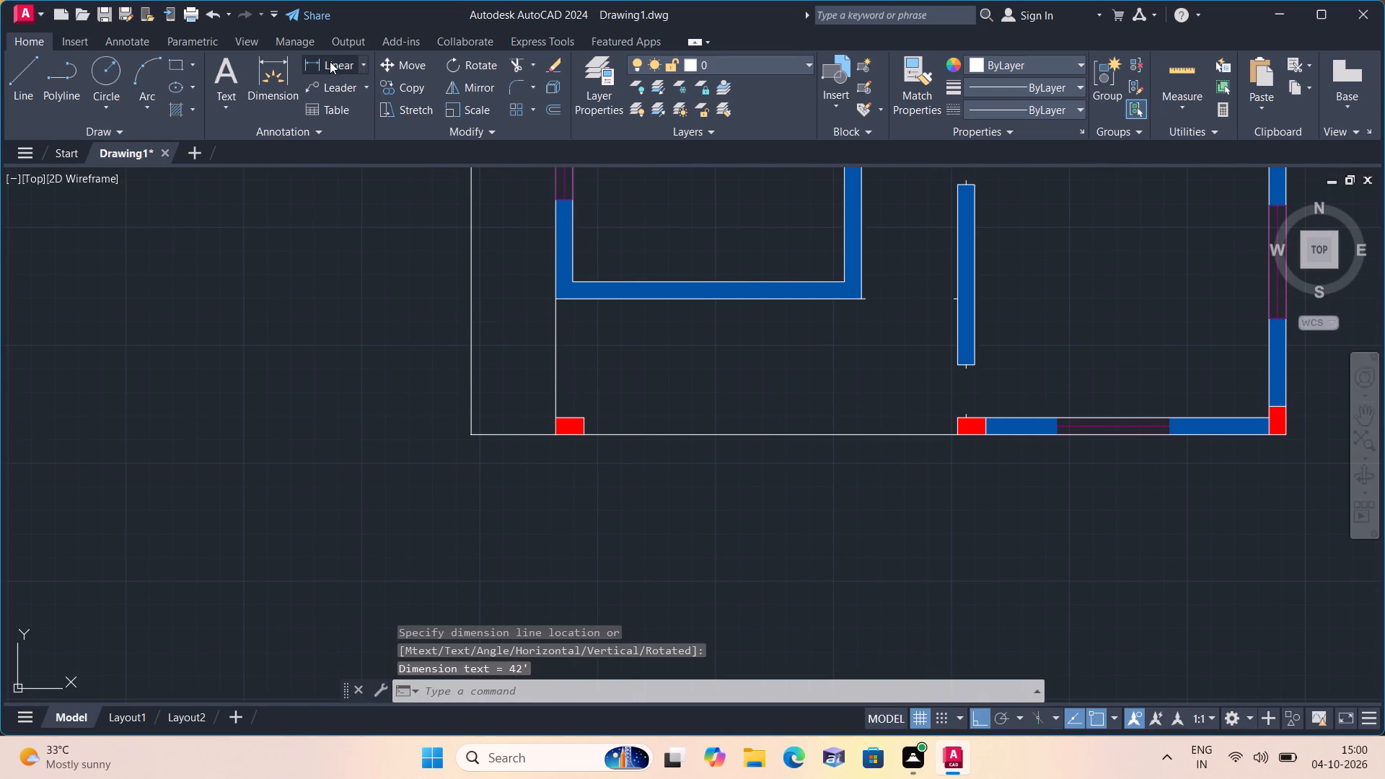
{"action": "middle_click_drag", "start_coordinate": [825, 336], "coordinate": [791, 426]}
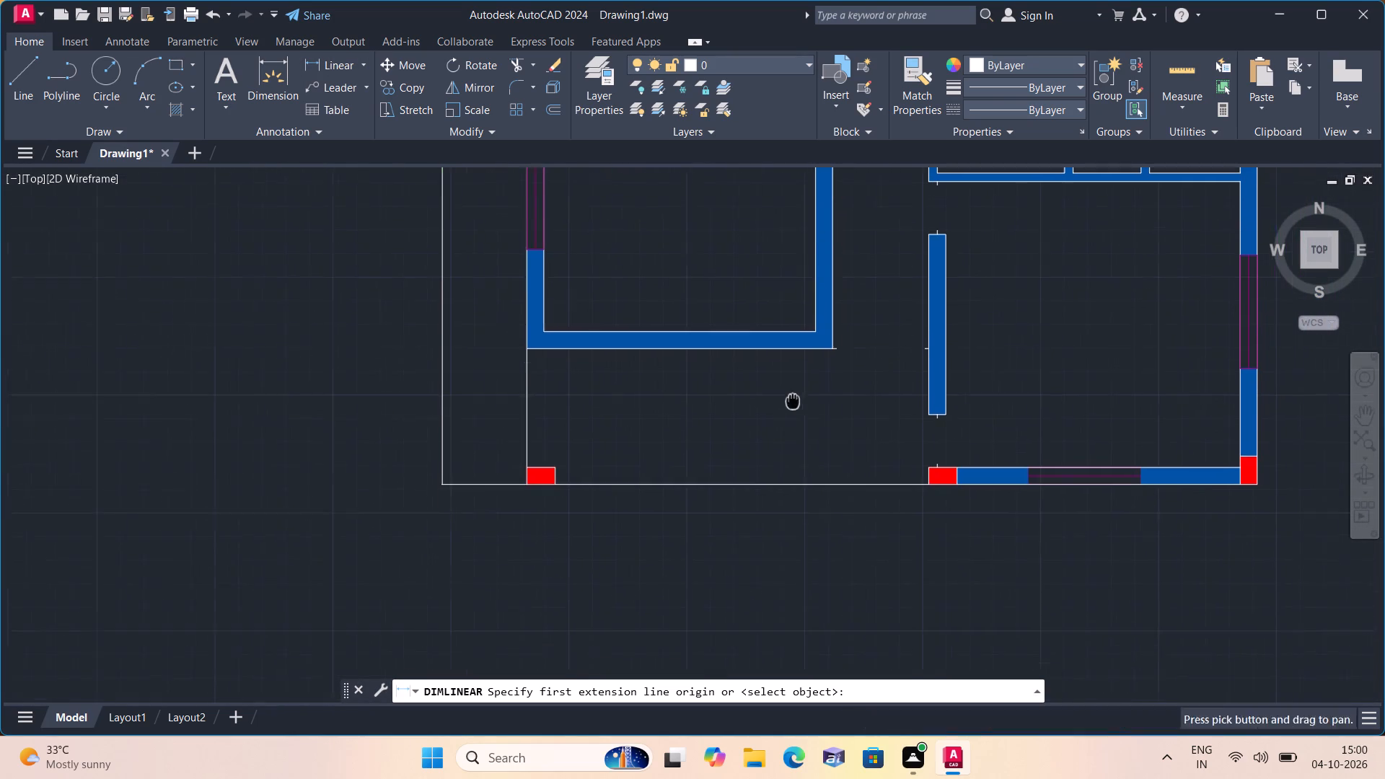
{"action": "scroll", "coordinate": [897, 322], "scroll_direction": "up", "scroll_amount": 2}
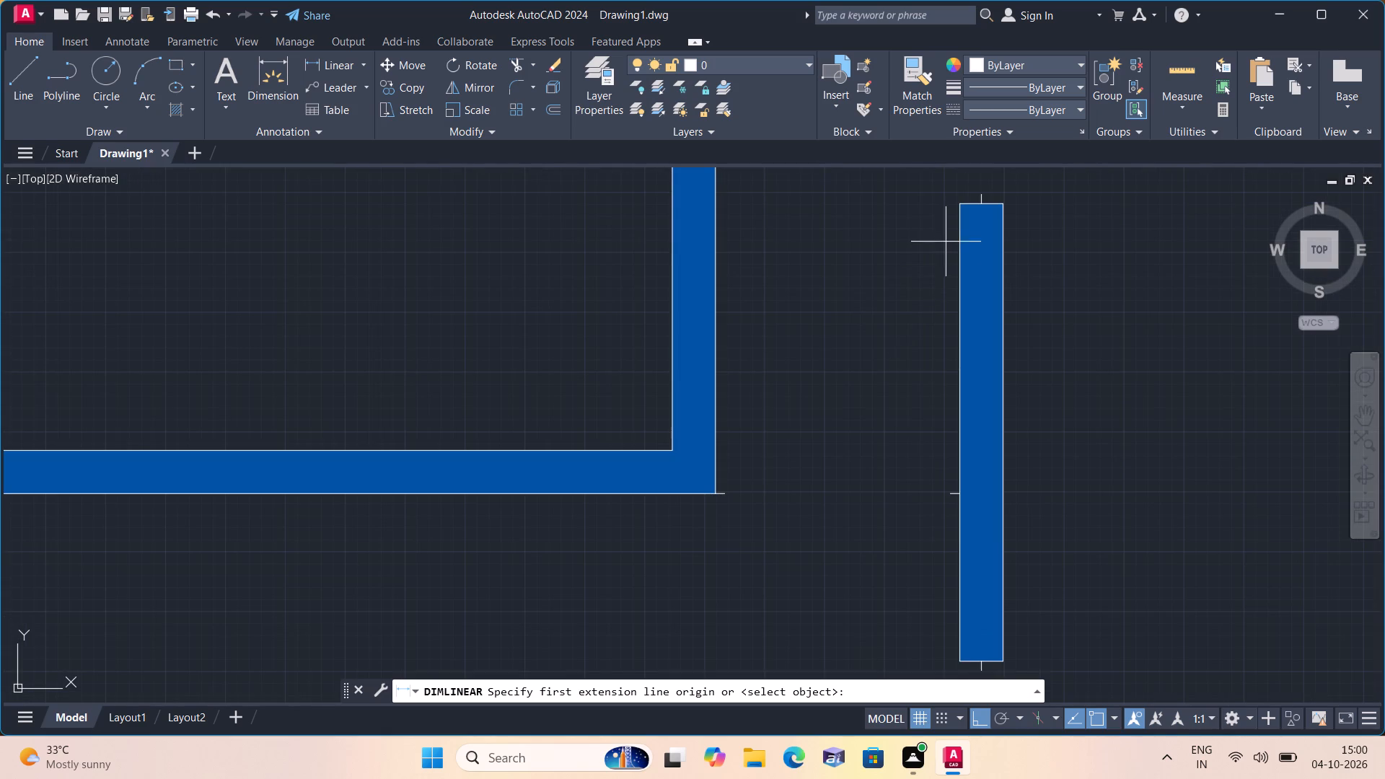
{"action": "left_click", "coordinate": [959, 239]}
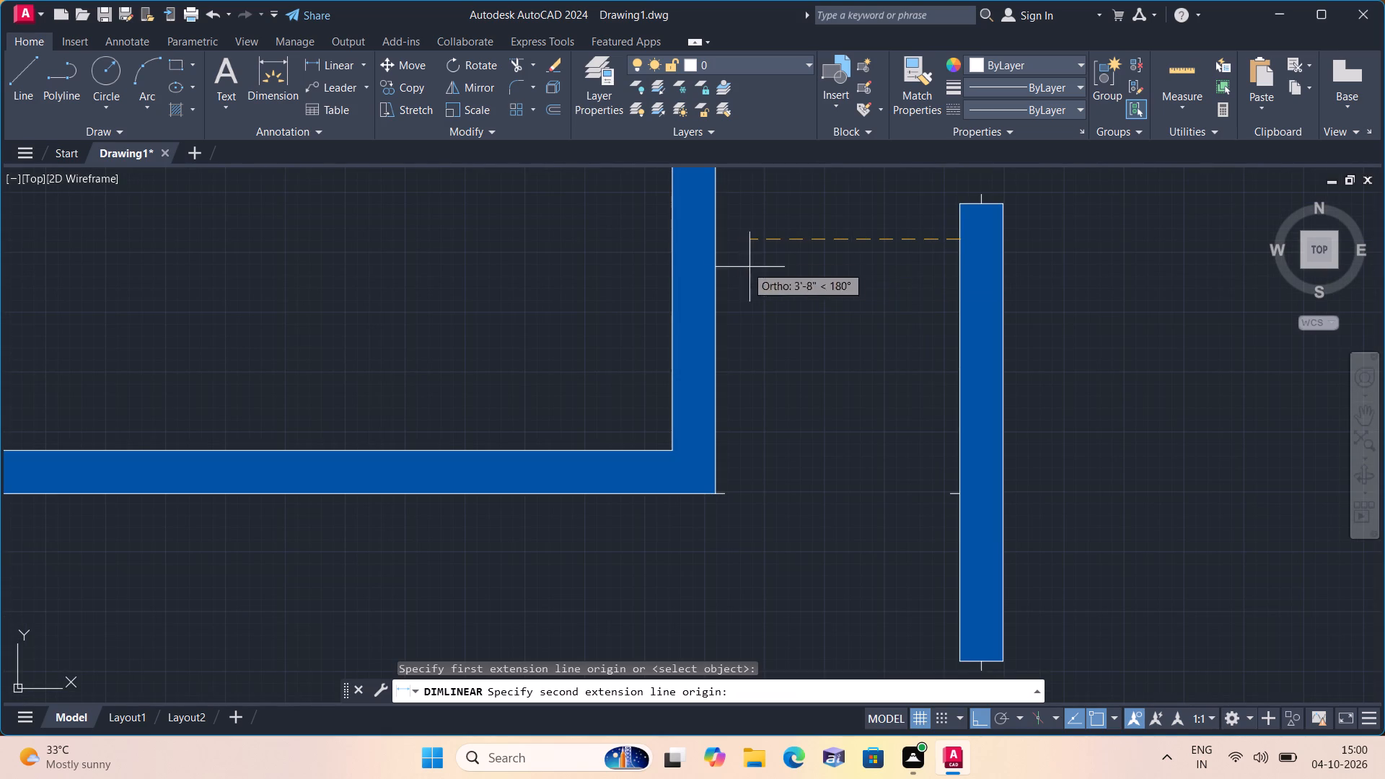
{"action": "left_click", "coordinate": [718, 240]}
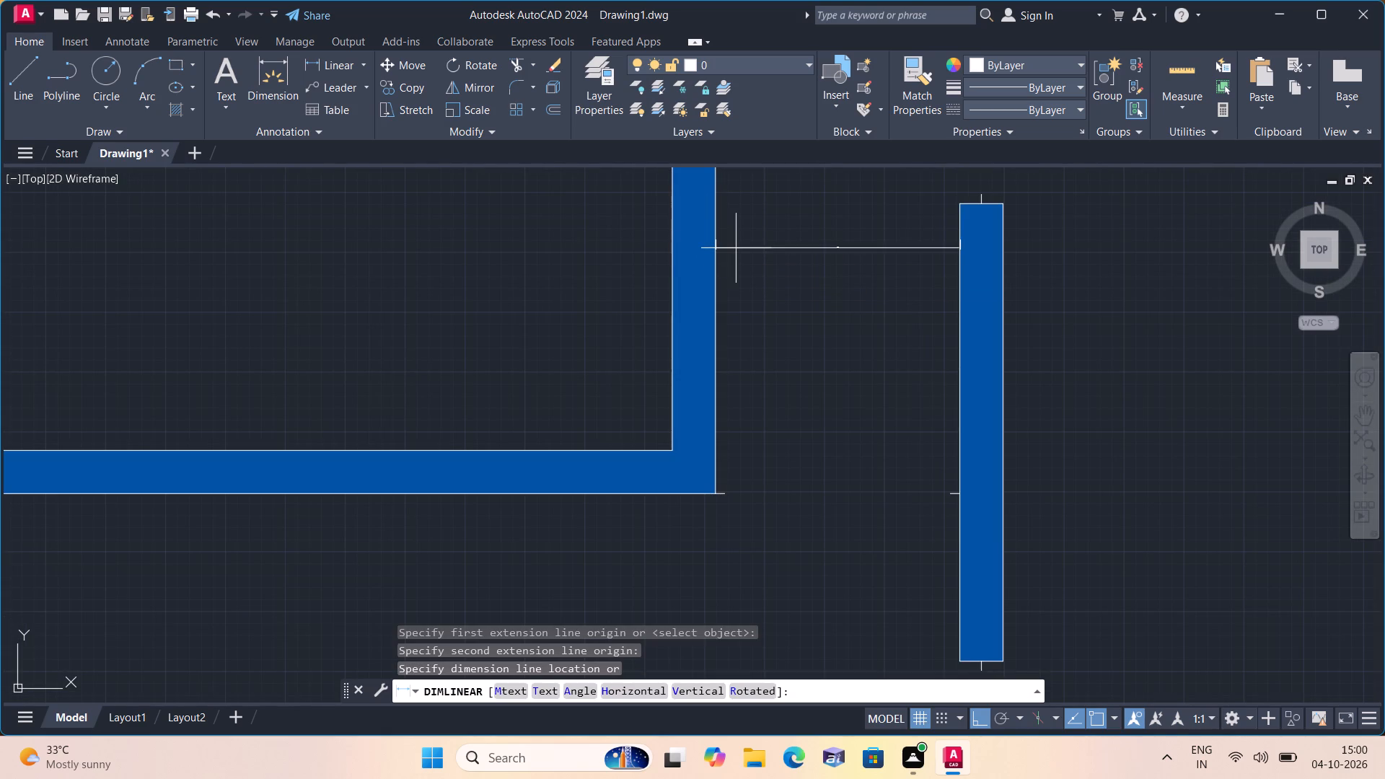
{"action": "left_click", "coordinate": [736, 248]}
Add a vertical linear dimension inside the small compartment beside the upper central wall, from the thin cross wall to the bottom line.
{"action": "middle_click_drag", "start_coordinate": [747, 232], "coordinate": [734, 373]}
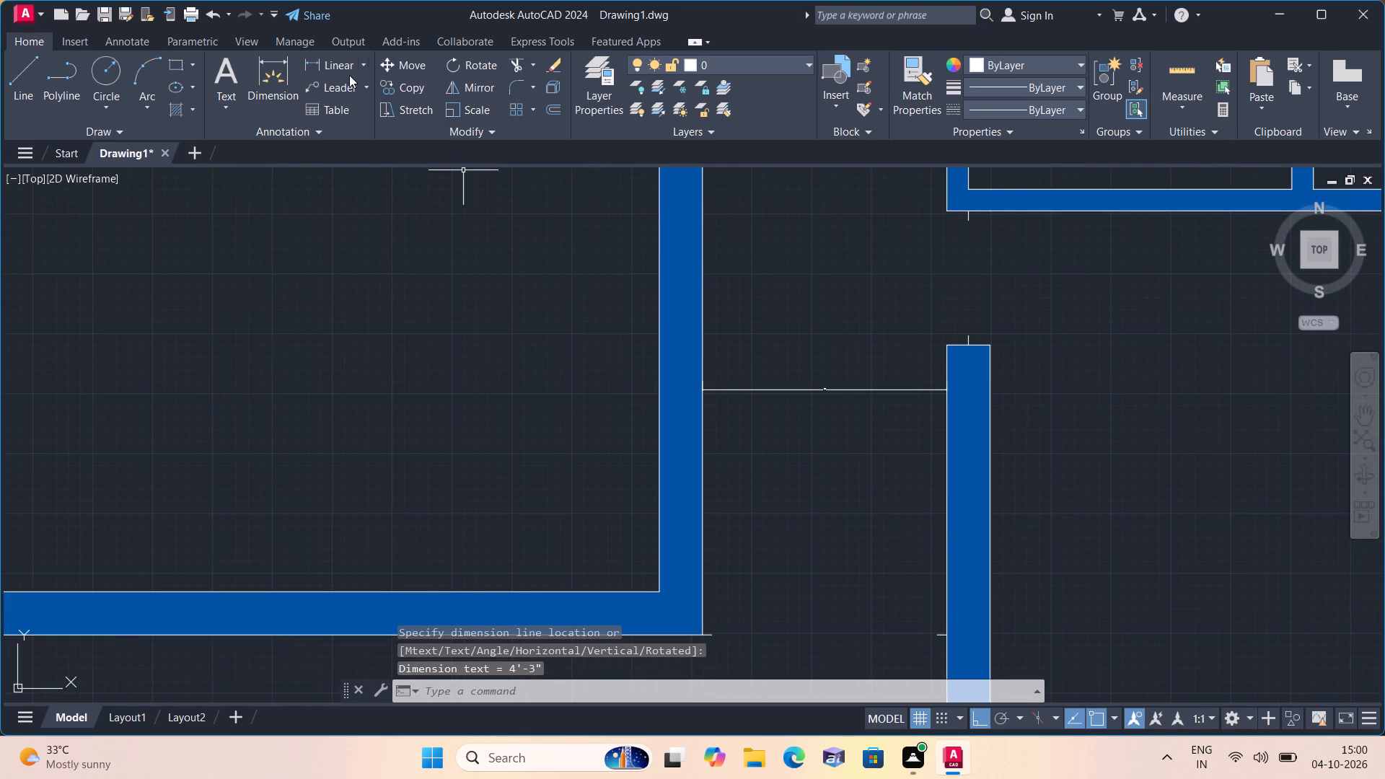
{"action": "left_click", "coordinate": [344, 59]}
{"action": "scroll", "coordinate": [370, 299], "scroll_direction": "down", "scroll_amount": 1}
{"action": "middle_click_drag", "start_coordinate": [361, 300], "coordinate": [411, 503]}
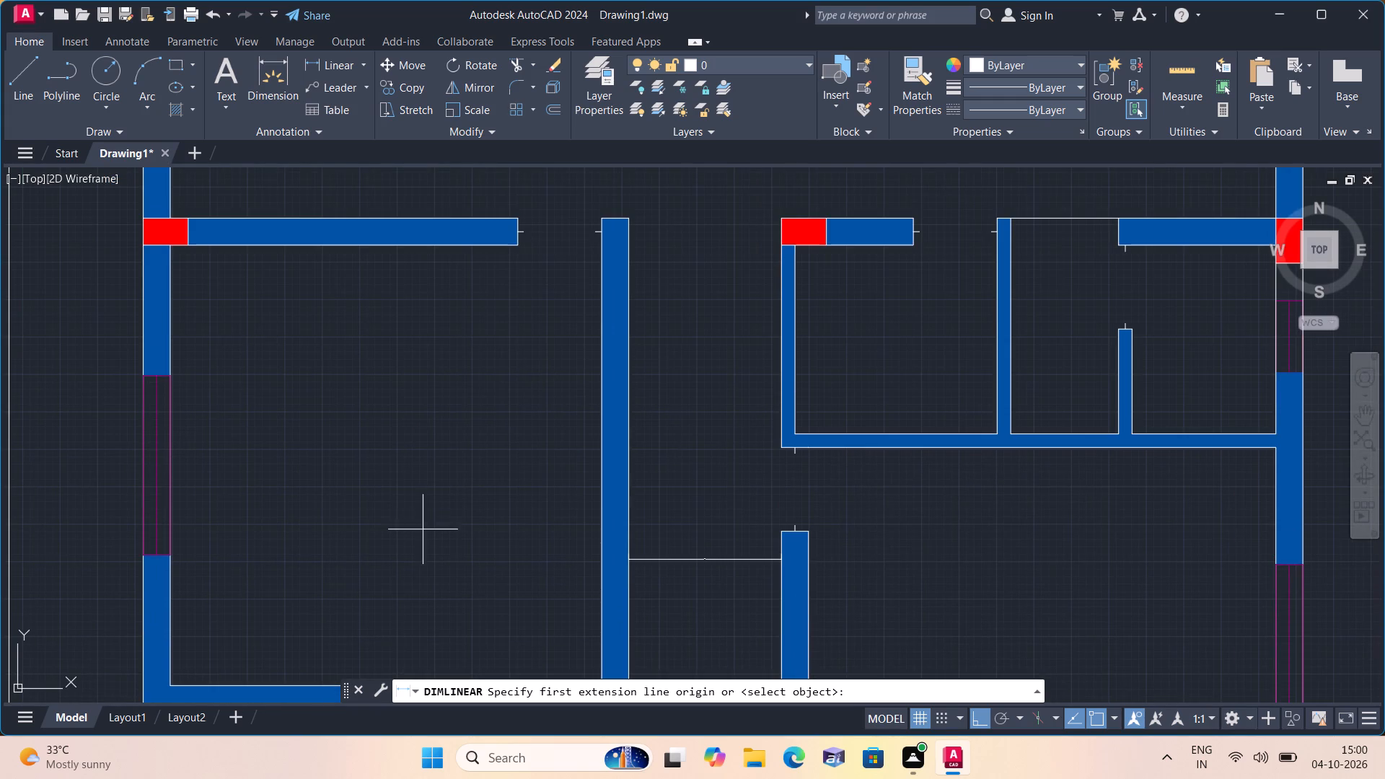
{"action": "middle_click_drag", "start_coordinate": [502, 364], "coordinate": [480, 452]}
{"action": "middle_click_drag", "start_coordinate": [480, 452], "coordinate": [479, 548]}
{"action": "scroll", "coordinate": [479, 575], "scroll_direction": "down", "scroll_amount": 1}
{"action": "middle_click_drag", "start_coordinate": [614, 294], "coordinate": [629, 426]}
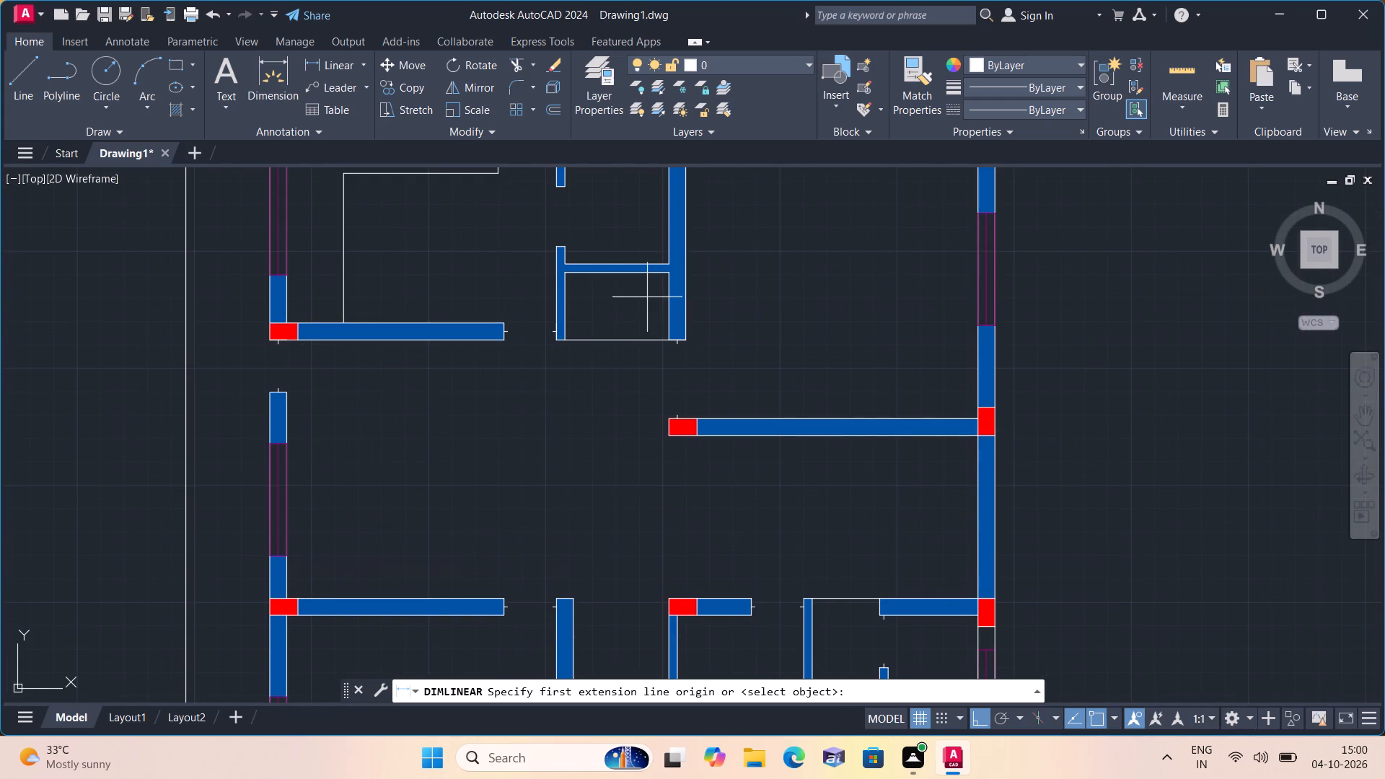
{"action": "scroll", "coordinate": [649, 283], "scroll_direction": "up", "scroll_amount": 2}
{"action": "left_click", "coordinate": [666, 259]}
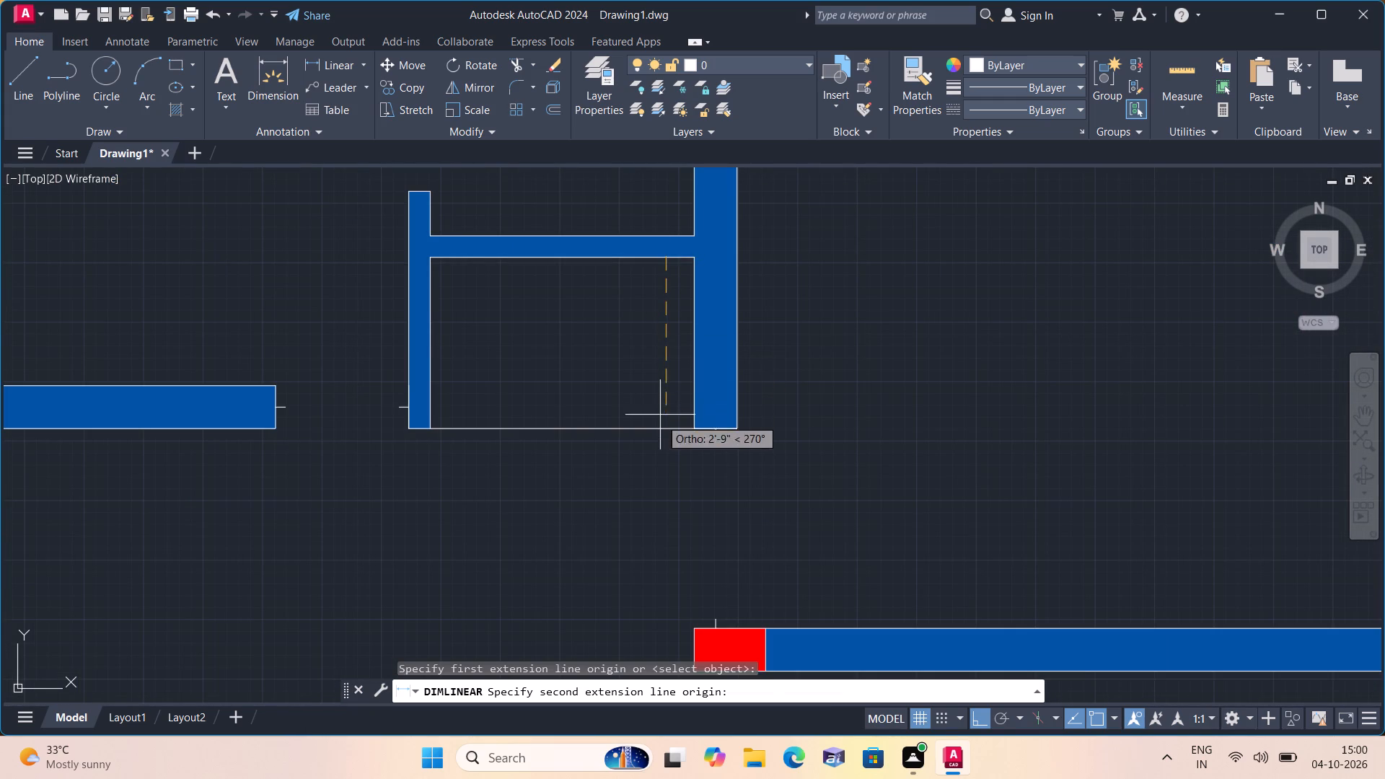
{"action": "left_click", "coordinate": [661, 424]}
{"action": "left_click", "coordinate": [661, 423]}
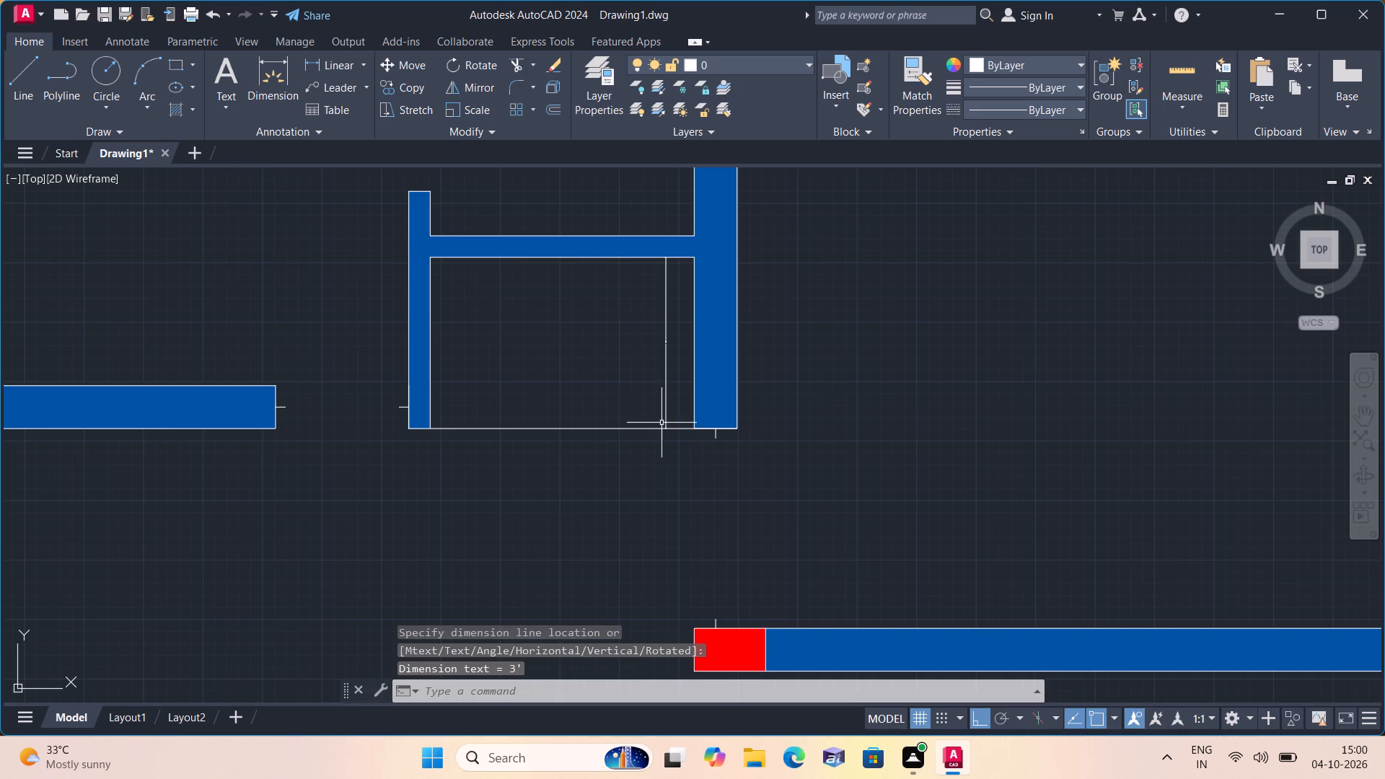
Add a vertical linear dimension between the middle-right horizontal wall and the wall below it, near the right exterior wall.
{"action": "left_click", "coordinate": [340, 63]}
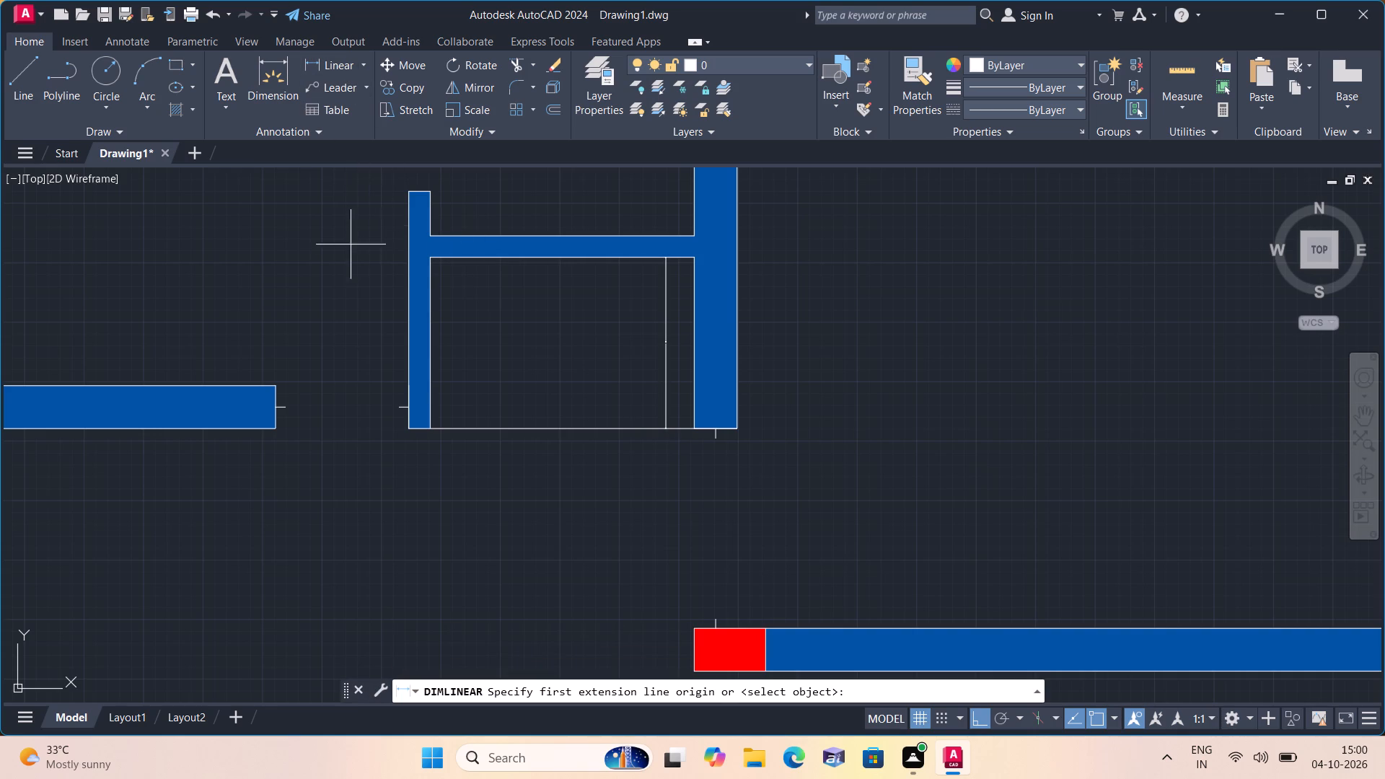
{"action": "scroll", "coordinate": [349, 283], "scroll_direction": "down", "scroll_amount": 1}
{"action": "middle_click_drag", "start_coordinate": [359, 340], "coordinate": [301, 286]}
{"action": "scroll", "coordinate": [438, 363], "scroll_direction": "down", "scroll_amount": 1}
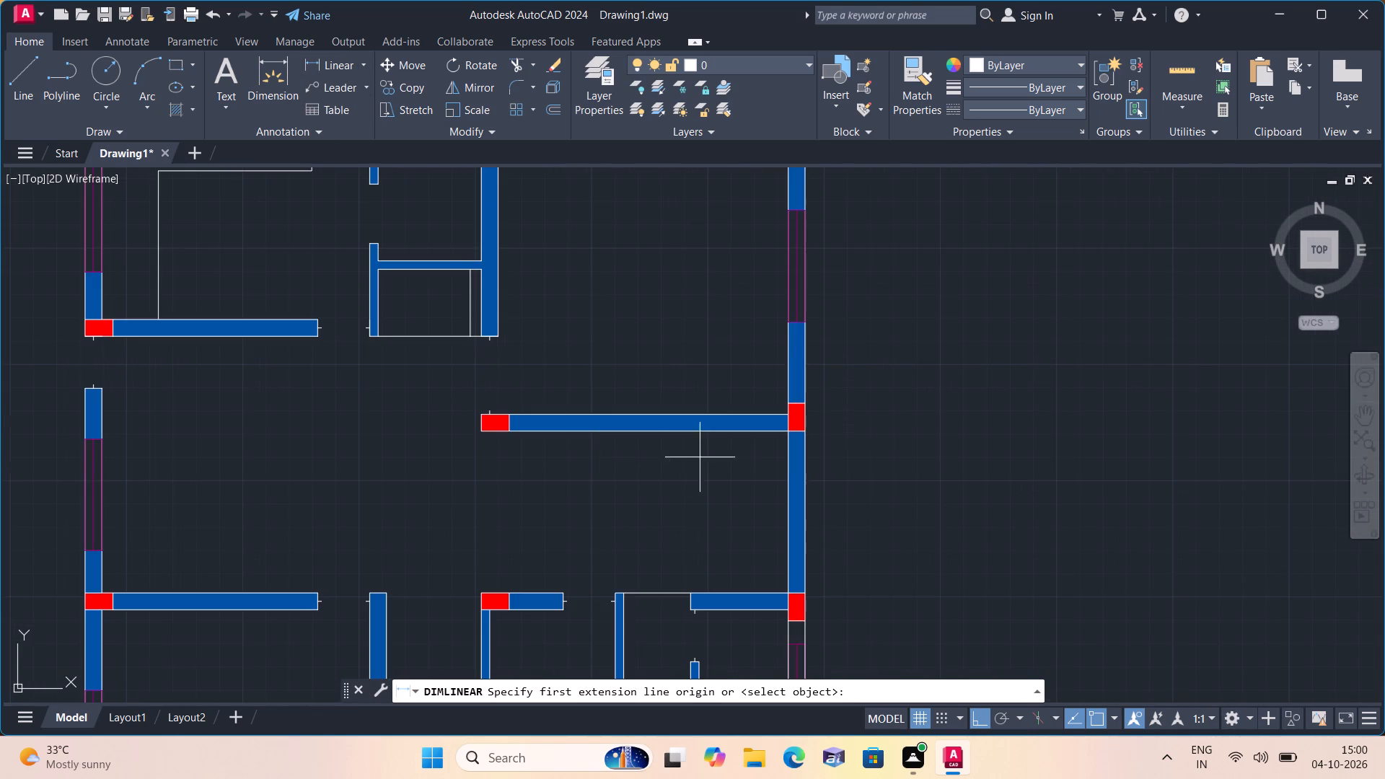
{"action": "scroll", "coordinate": [733, 441], "scroll_direction": "up", "scroll_amount": 1}
{"action": "left_click_drag", "start_coordinate": [783, 422], "coordinate": [783, 429]}
{"action": "middle_click_drag", "start_coordinate": [759, 515], "coordinate": [765, 390]}
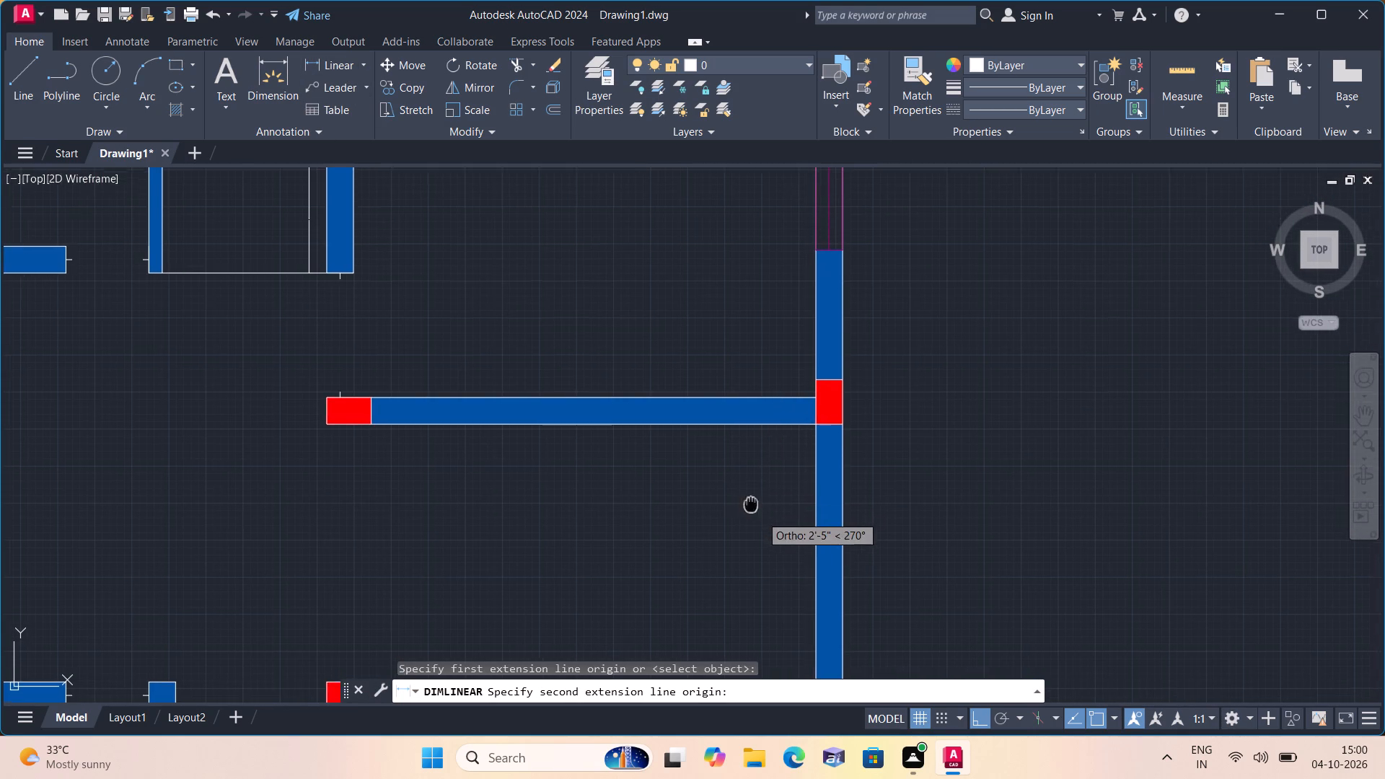
{"action": "middle_click_drag", "start_coordinate": [765, 390], "coordinate": [767, 369]}
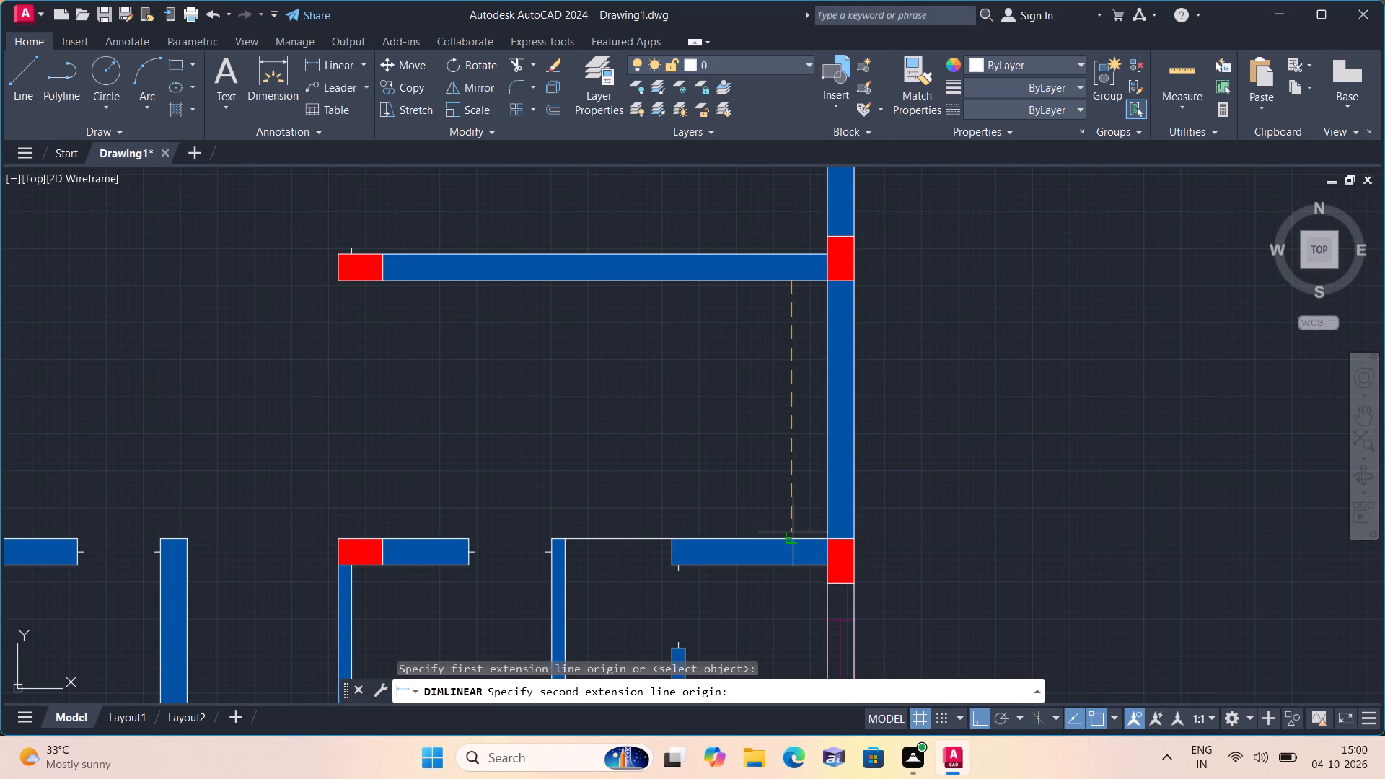
{"action": "left_click", "coordinate": [793, 533]}
{"action": "left_click", "coordinate": [797, 490]}
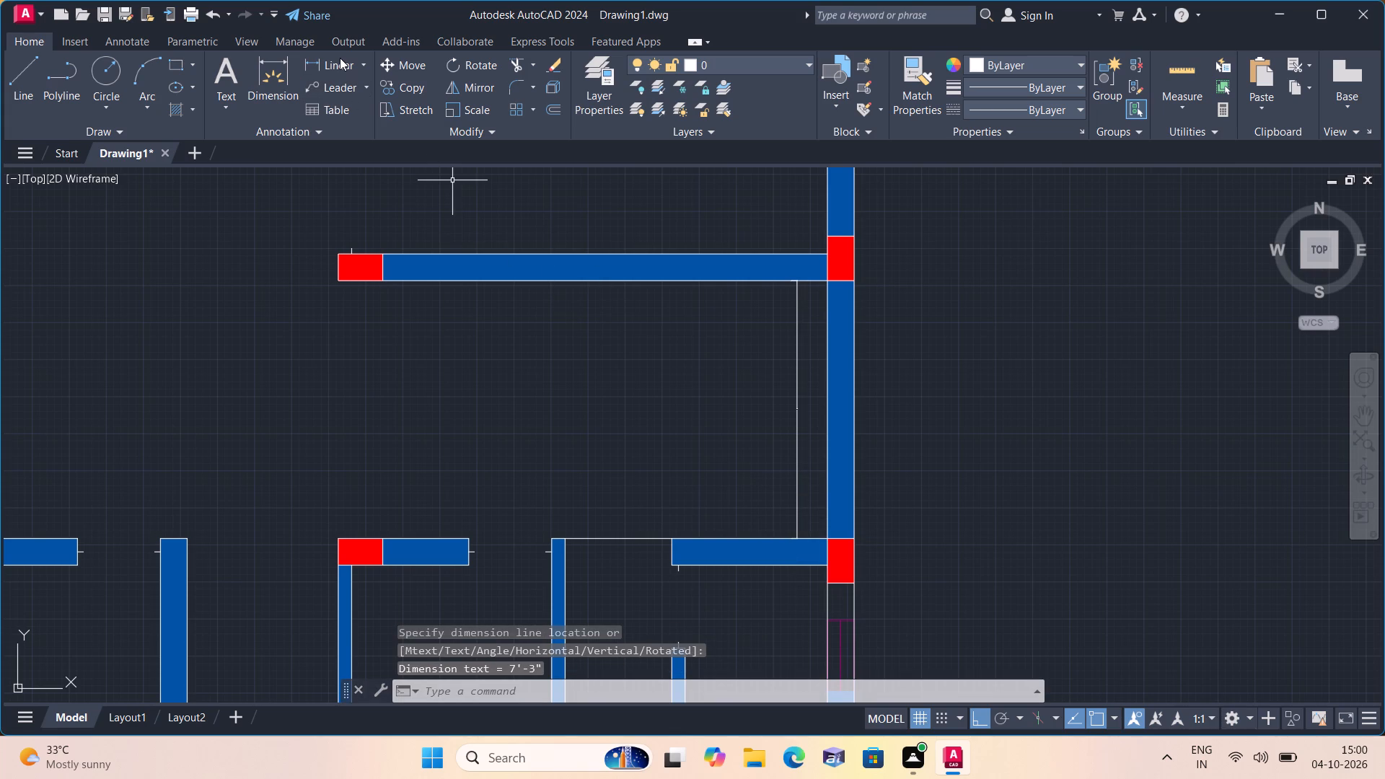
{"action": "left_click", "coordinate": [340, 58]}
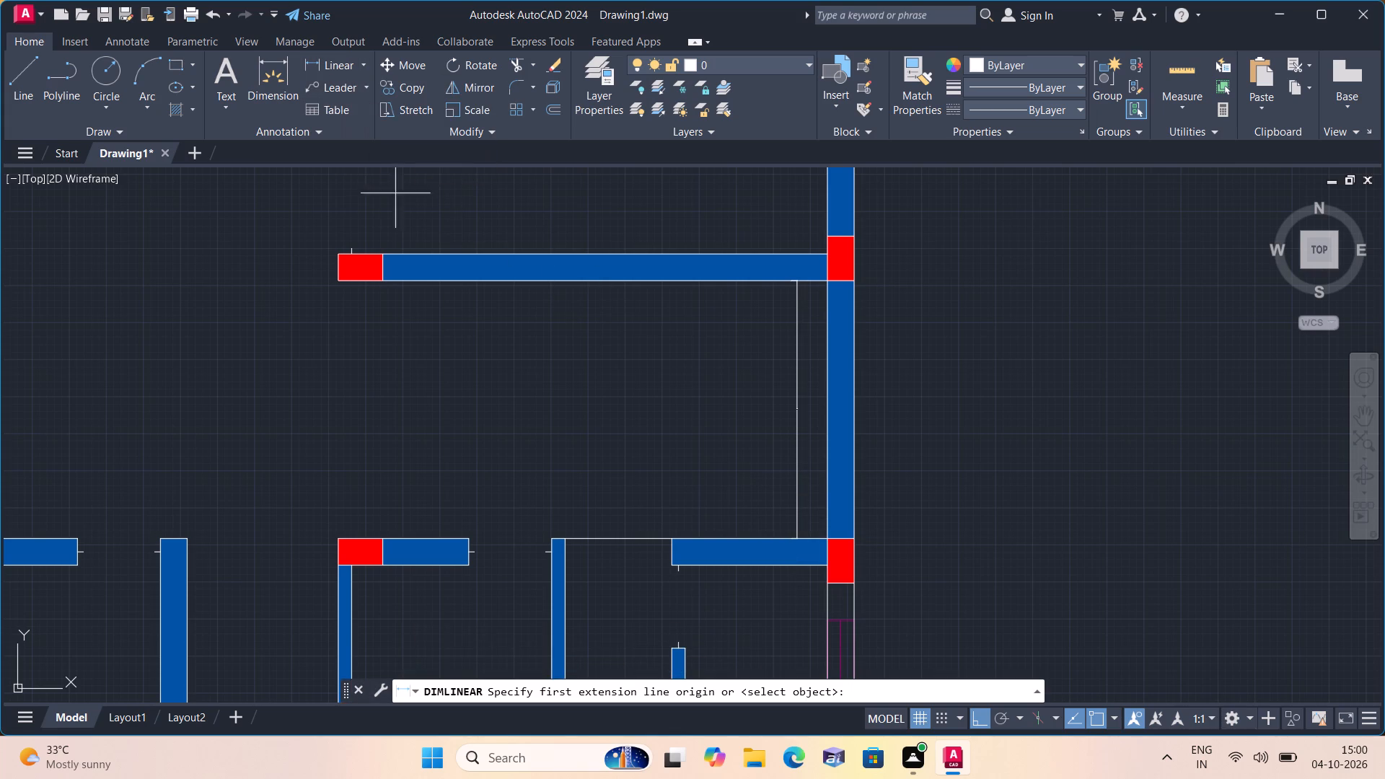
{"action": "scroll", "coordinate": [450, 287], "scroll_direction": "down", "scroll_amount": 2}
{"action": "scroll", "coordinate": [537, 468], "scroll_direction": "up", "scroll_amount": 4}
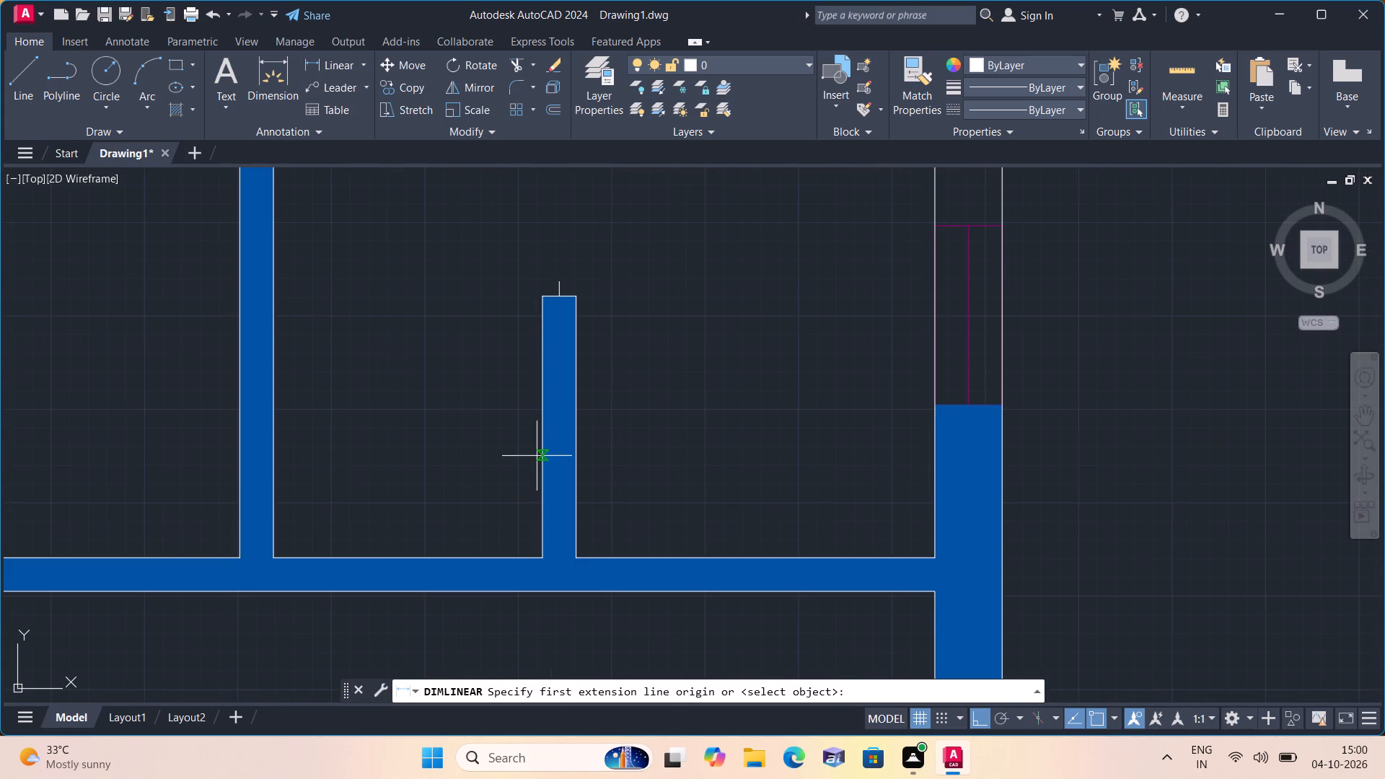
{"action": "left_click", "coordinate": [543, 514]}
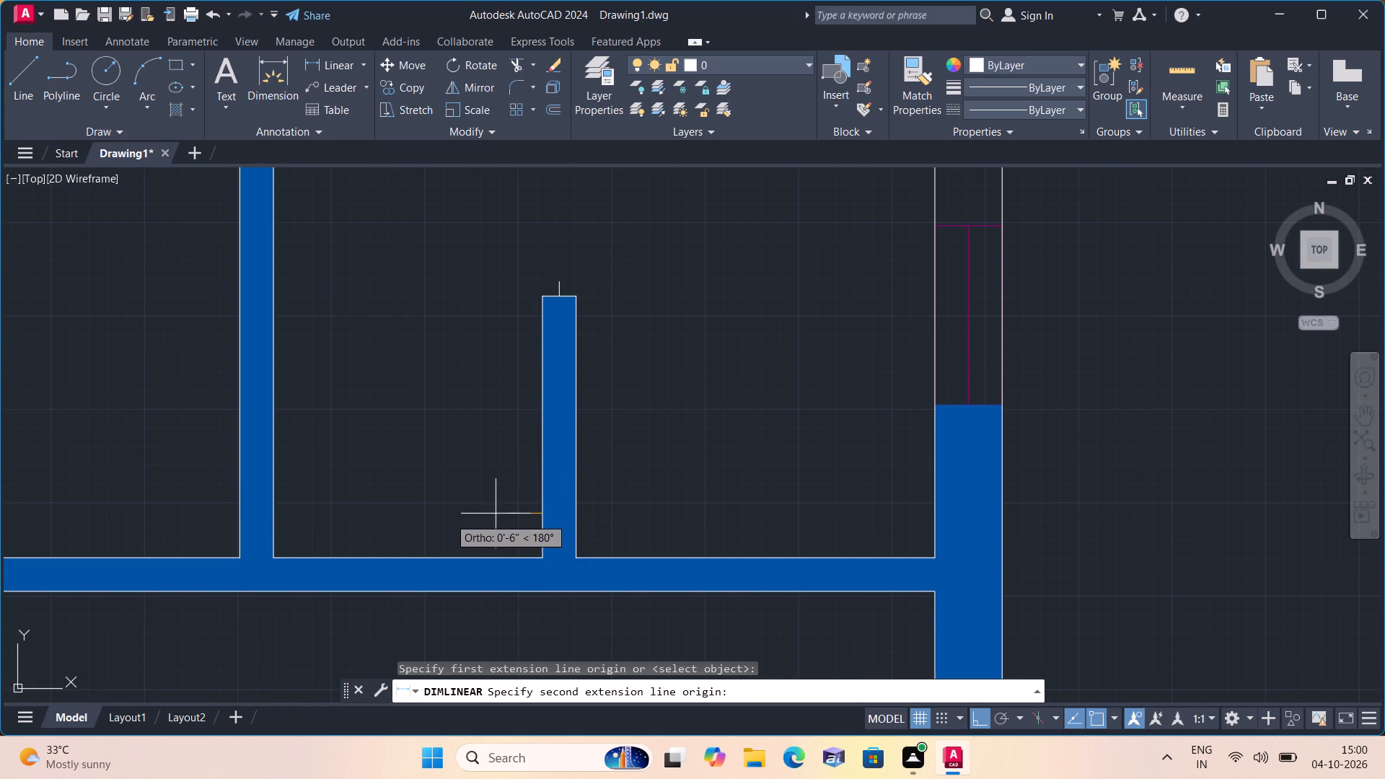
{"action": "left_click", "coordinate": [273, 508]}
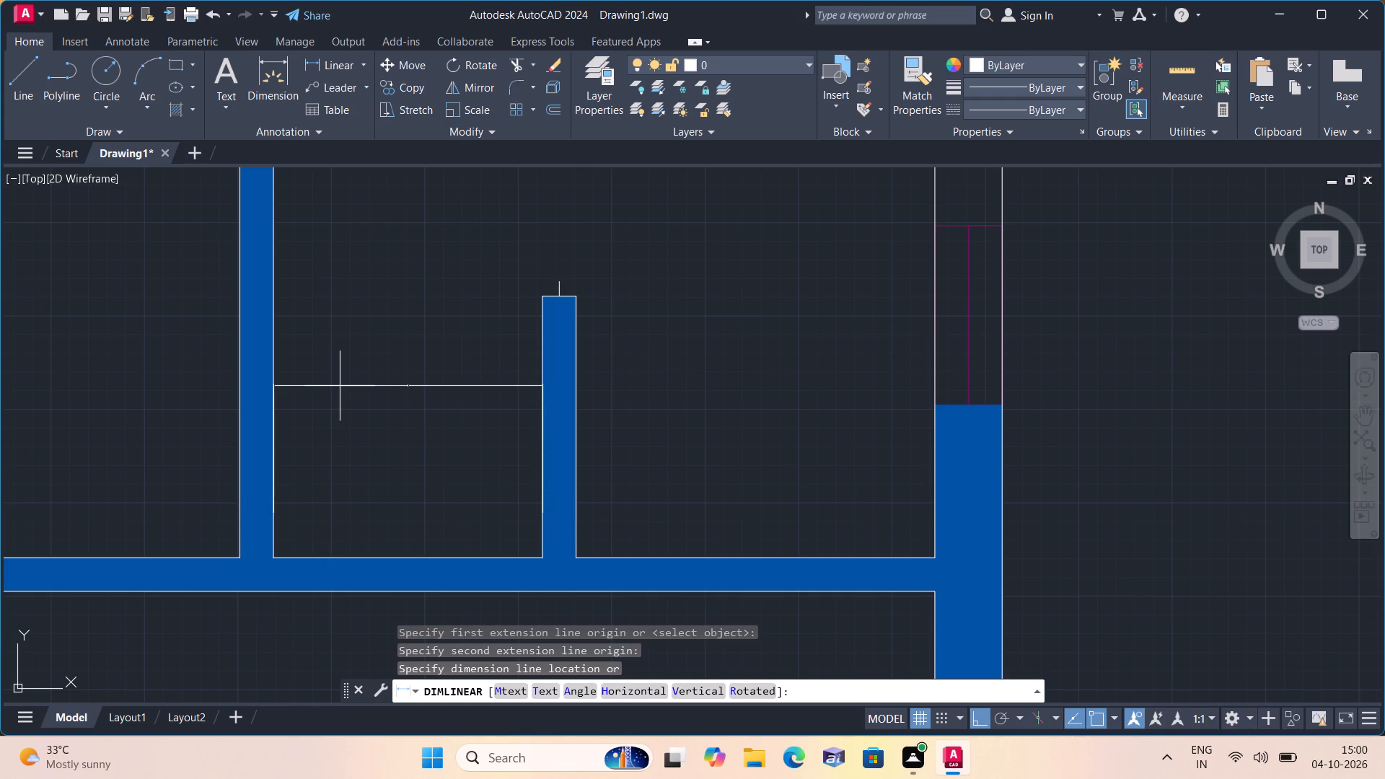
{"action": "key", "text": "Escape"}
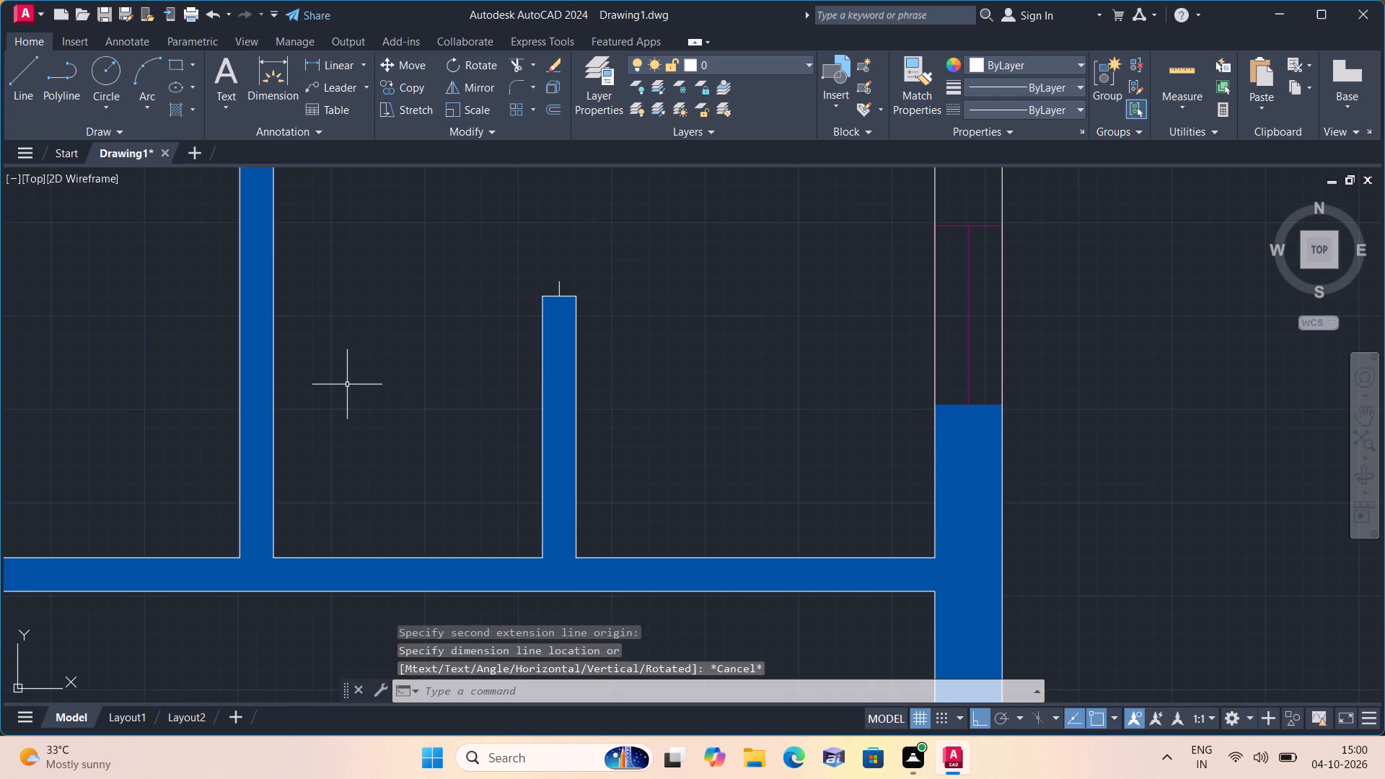
Add a horizontal linear dimension between the full-height partition and the short stub partition in the lower-right small rooms.
{"action": "key", "text": "space"}
{"action": "scroll", "coordinate": [304, 368], "scroll_direction": "up", "scroll_amount": 1}
{"action": "left_click", "coordinate": [252, 330]}
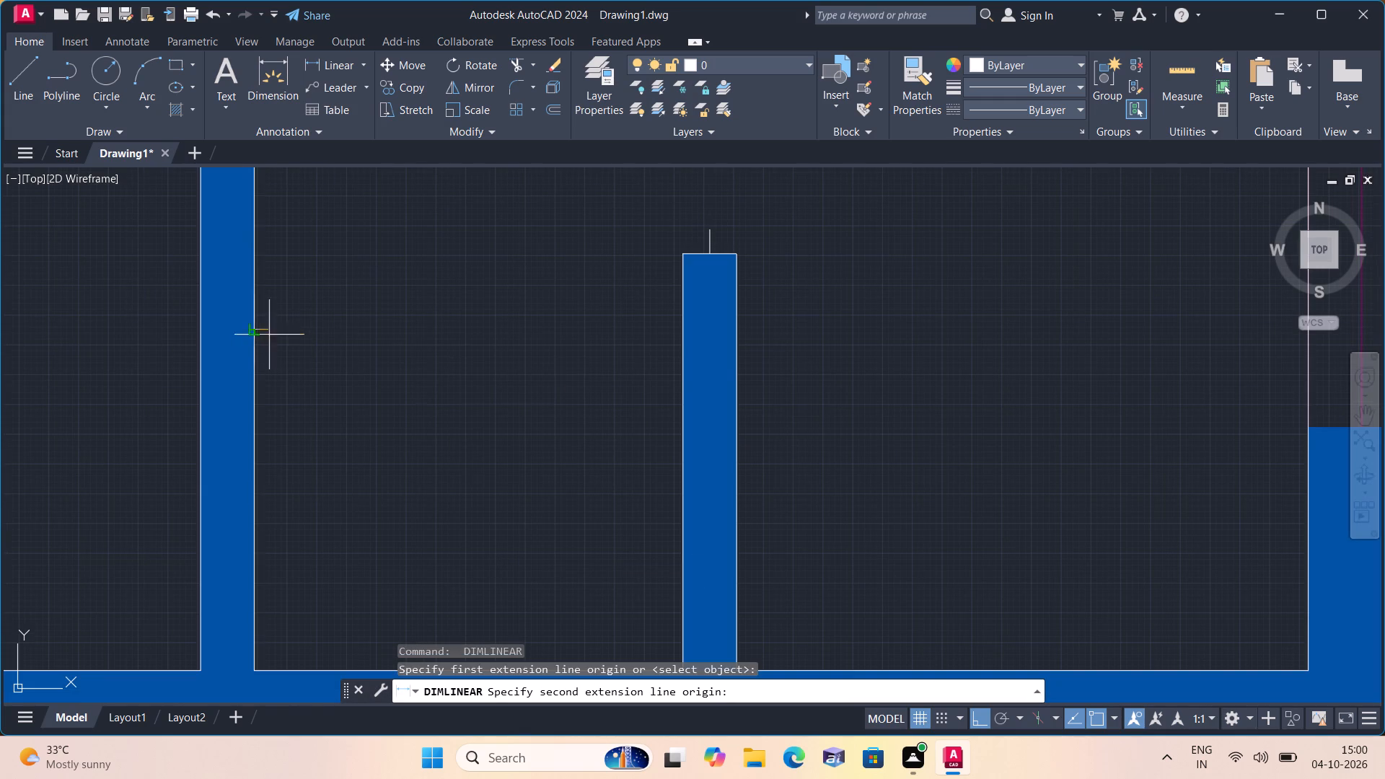
{"action": "left_click", "coordinate": [682, 327]}
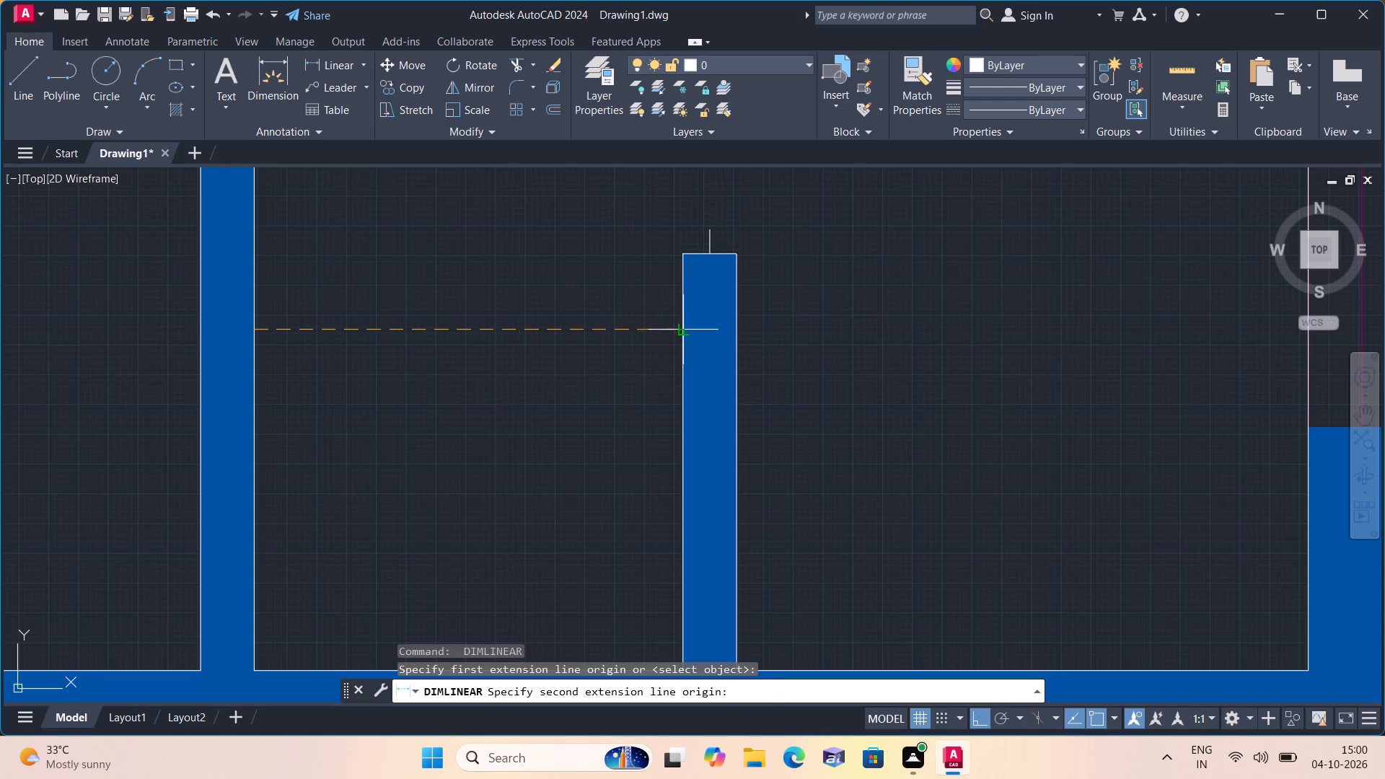
{"action": "left_click", "coordinate": [627, 342]}
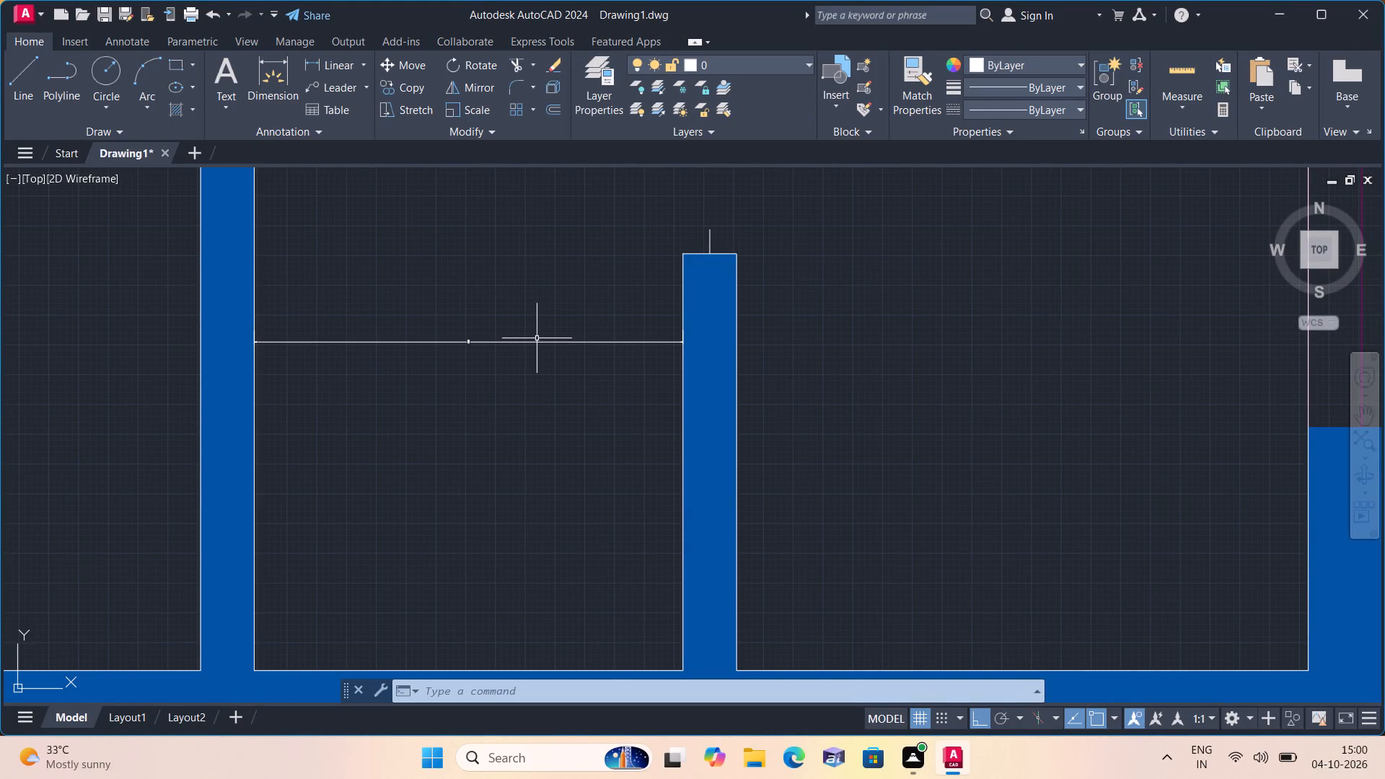
Select all similar linear dimensions in the plan and set their text height to 6".
{"action": "scroll", "coordinate": [539, 338], "scroll_direction": "down", "scroll_amount": 1}
{"action": "scroll", "coordinate": [382, 408], "scroll_direction": "up", "scroll_amount": 1}
{"action": "left_click", "coordinate": [427, 418]}
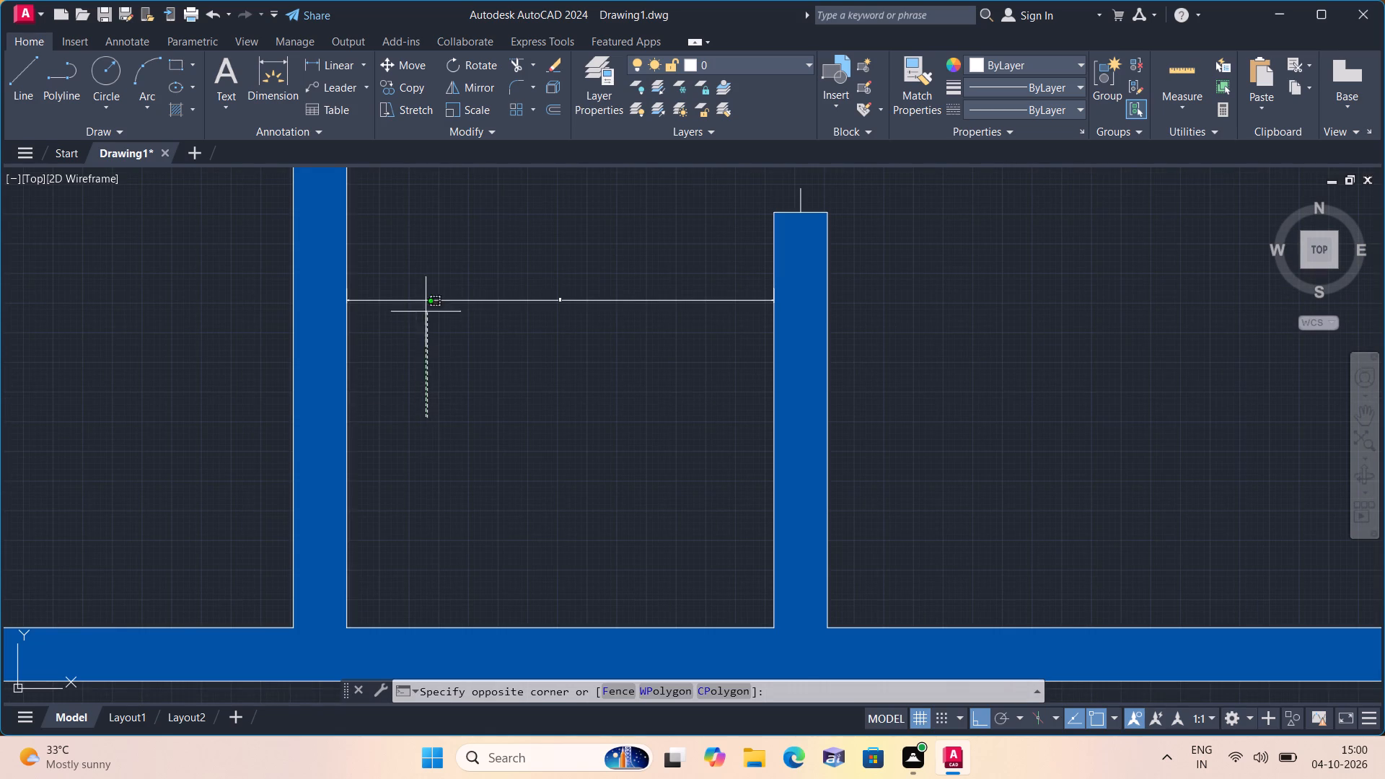
{"action": "left_click", "coordinate": [429, 276]}
{"action": "left_click", "coordinate": [434, 286]}
{"action": "left_click", "coordinate": [440, 309]}
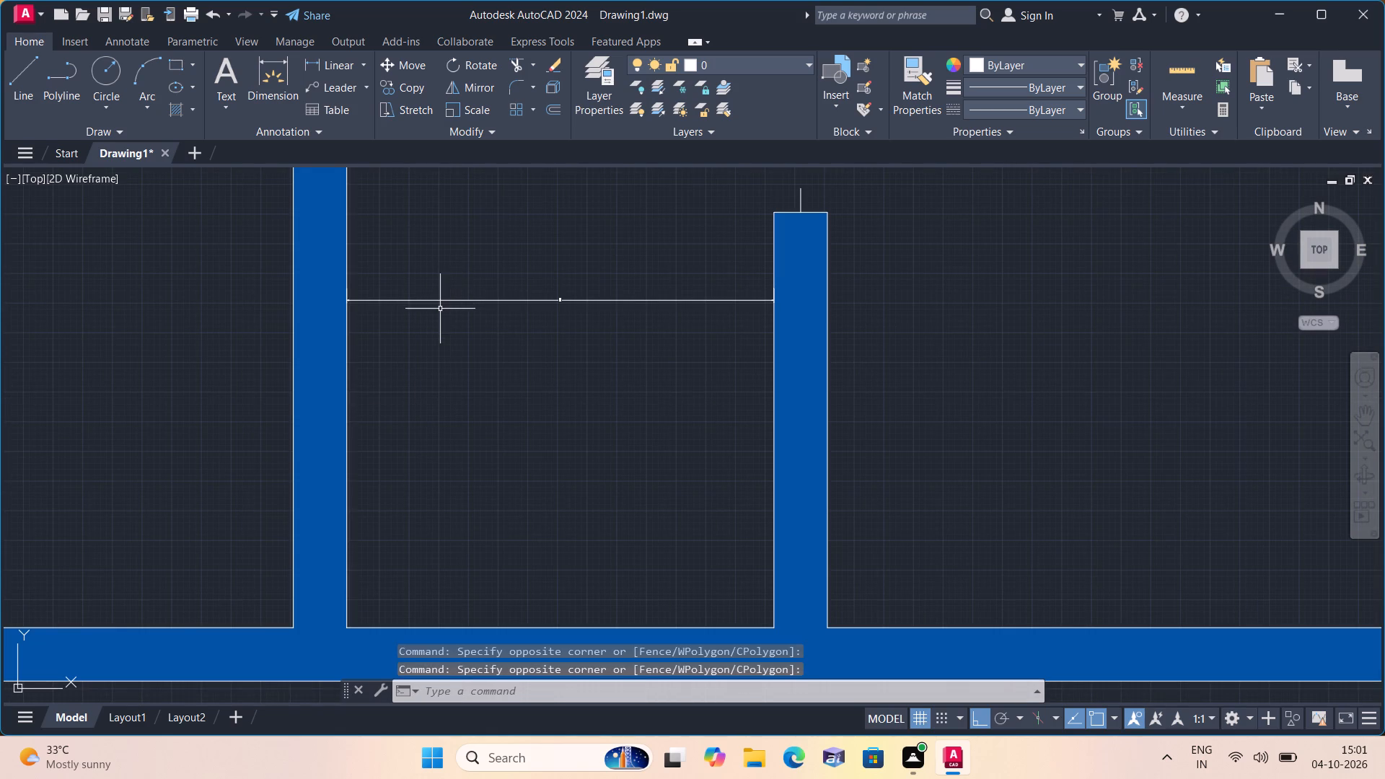
{"action": "left_click", "coordinate": [479, 302]}
{"action": "right_click", "coordinate": [466, 276]}
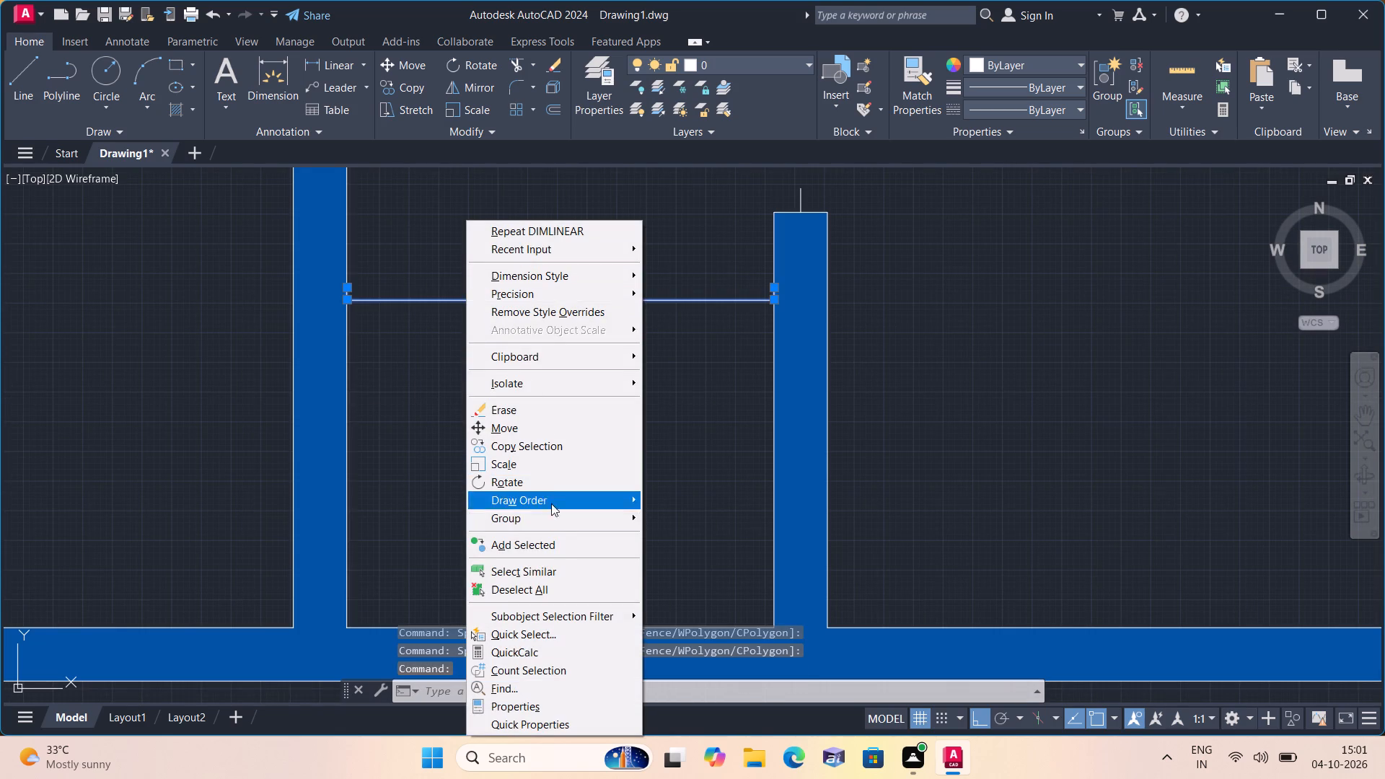
{"action": "left_click", "coordinate": [553, 563]}
{"action": "right_click", "coordinate": [518, 389]}
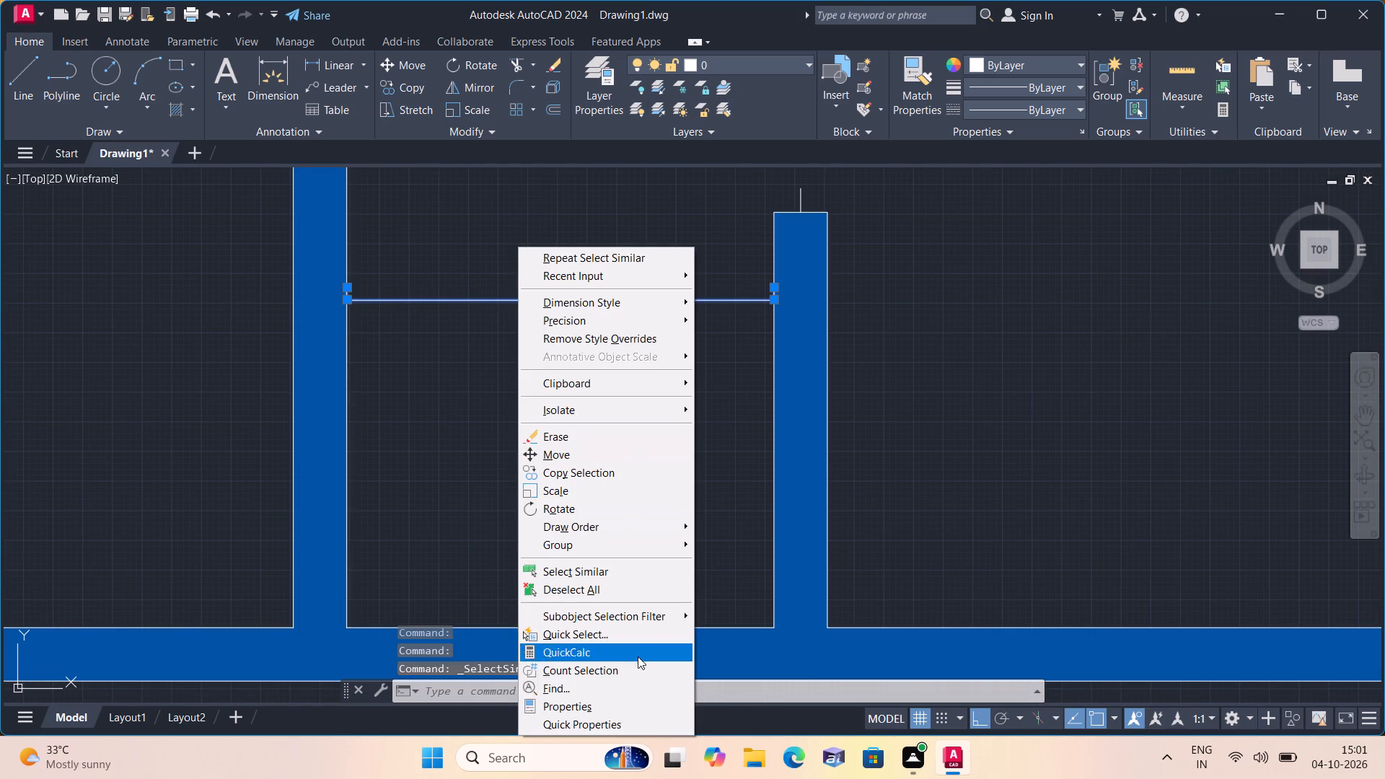
{"action": "left_click", "coordinate": [651, 705]}
{"action": "scroll", "coordinate": [123, 325], "scroll_direction": "down", "scroll_amount": 1}
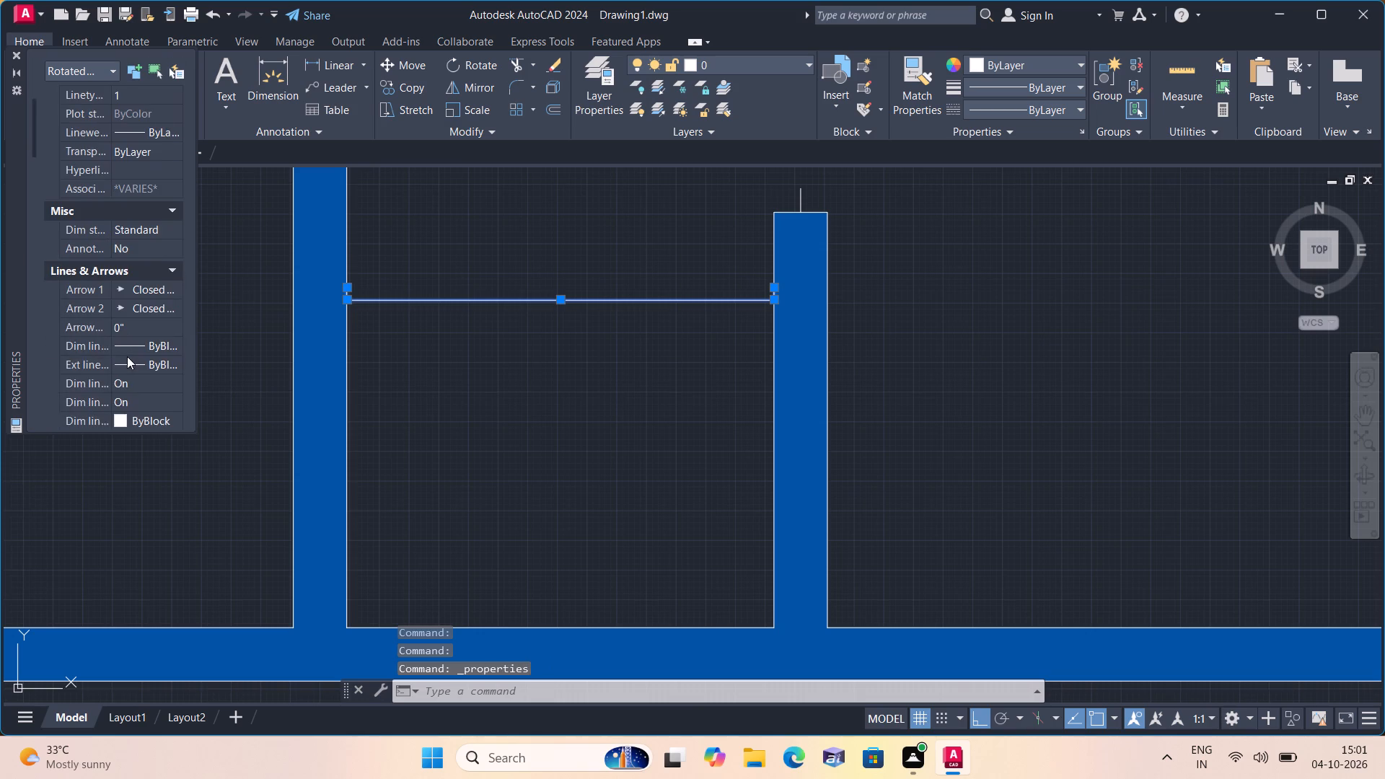
{"action": "scroll", "coordinate": [131, 379], "scroll_direction": "down", "scroll_amount": 5}
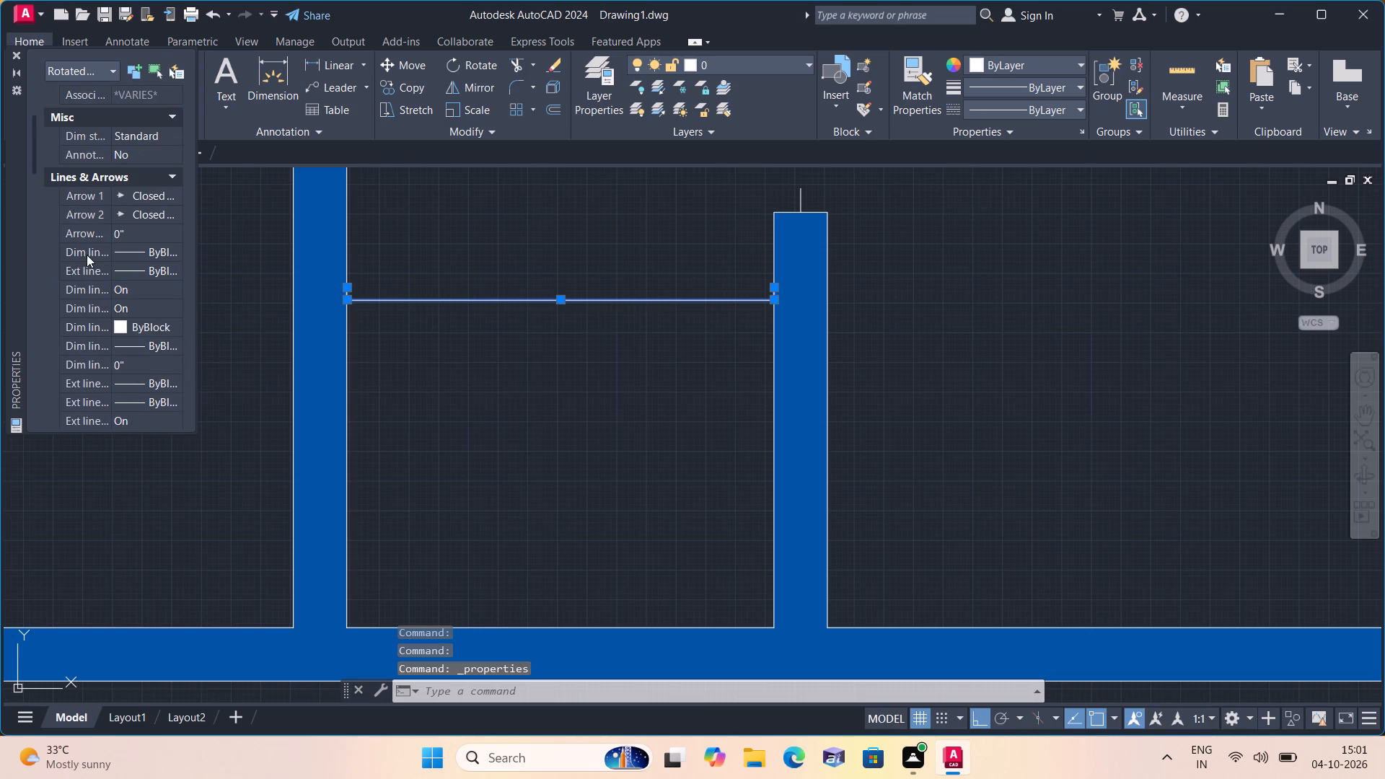
{"action": "scroll", "coordinate": [95, 205], "scroll_direction": "down", "scroll_amount": 3}
{"action": "left_click", "coordinate": [149, 380]}
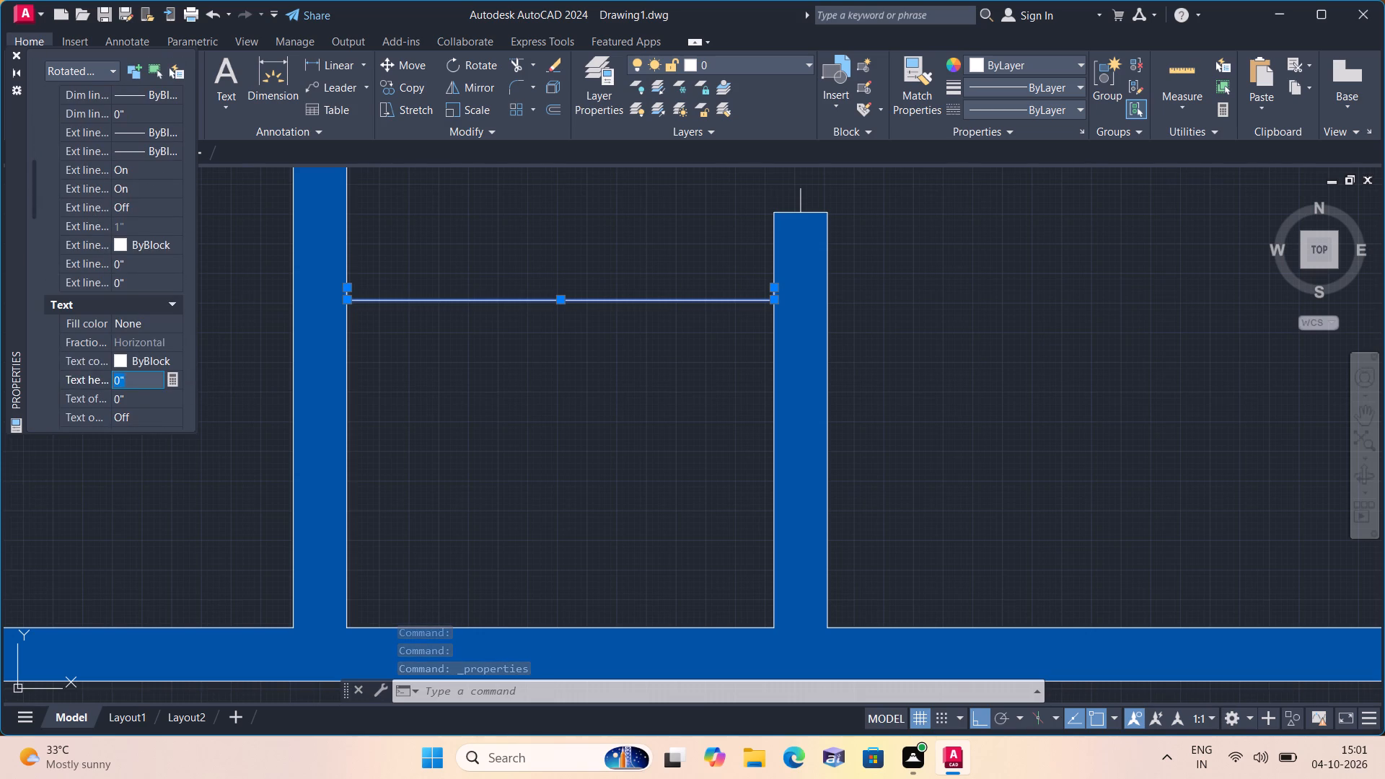
{"action": "key", "text": "BackSpace"}
{"action": "type", "text": "6\""}
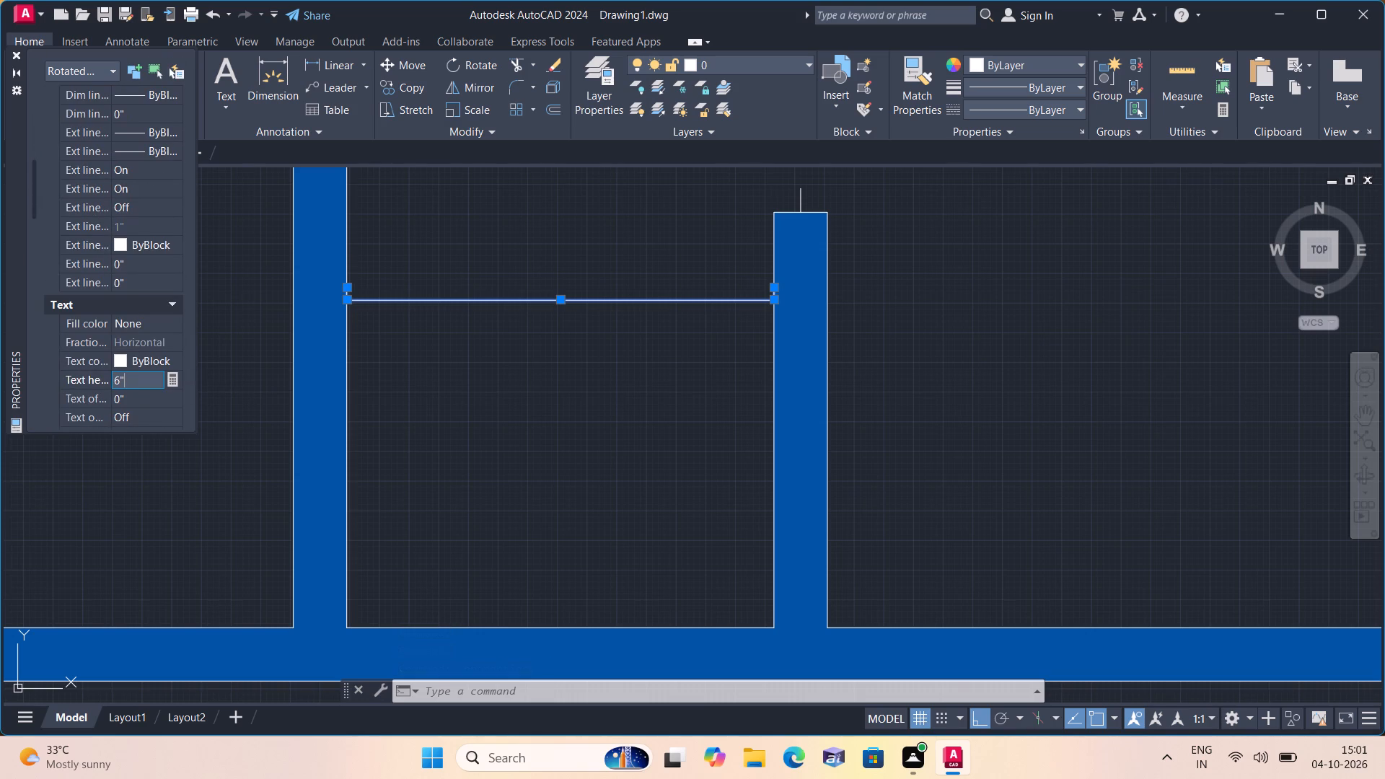
{"action": "left_click", "coordinate": [154, 530]}
{"action": "left_click", "coordinate": [17, 53]}
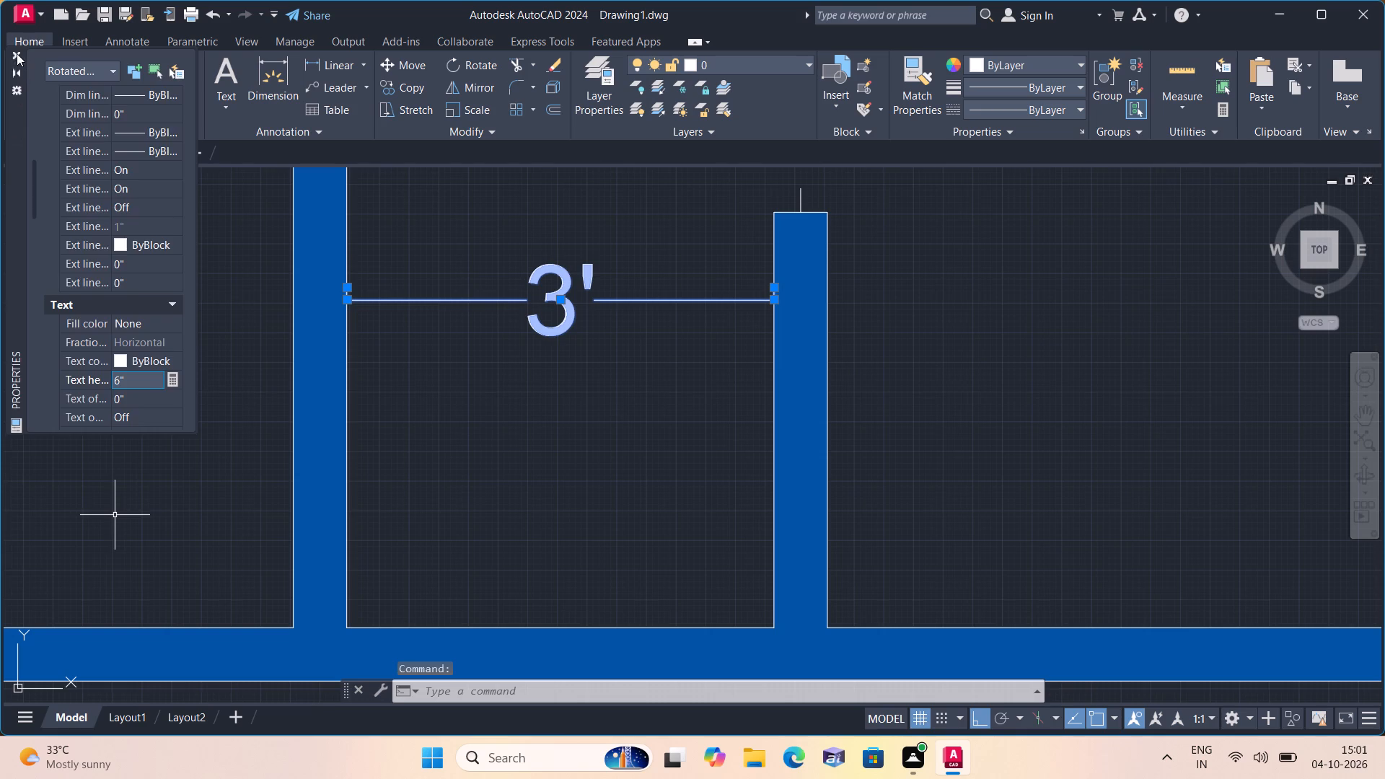
{"action": "key", "text": "Escape"}
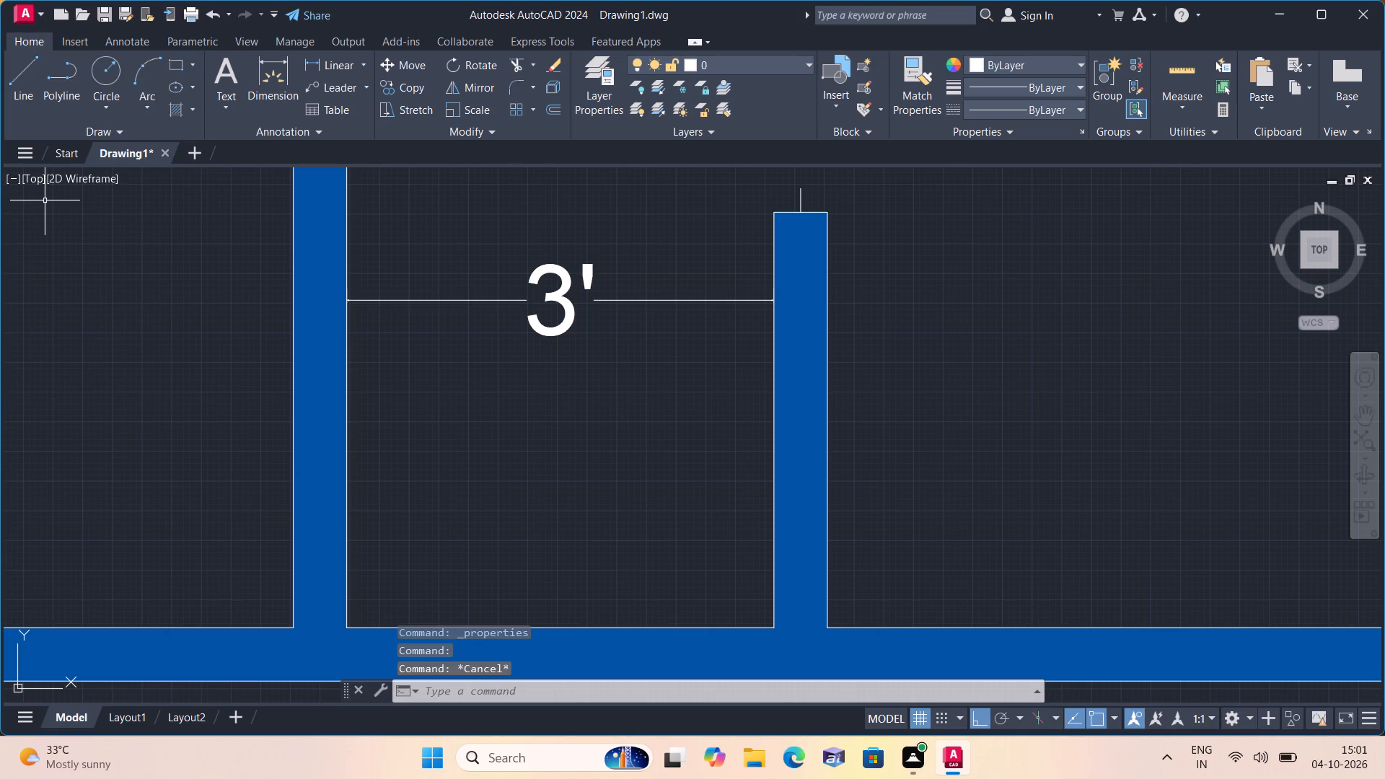
Examine the dimension text across the whole plan and in the small compartment beside the upper central wall.
{"action": "middle_click_drag", "start_coordinate": [45, 201], "coordinate": [133, 393]}
{"action": "scroll", "coordinate": [138, 402], "scroll_direction": "down", "scroll_amount": 5}
{"action": "middle_click_drag", "start_coordinate": [14, 247], "coordinate": [564, 555]}
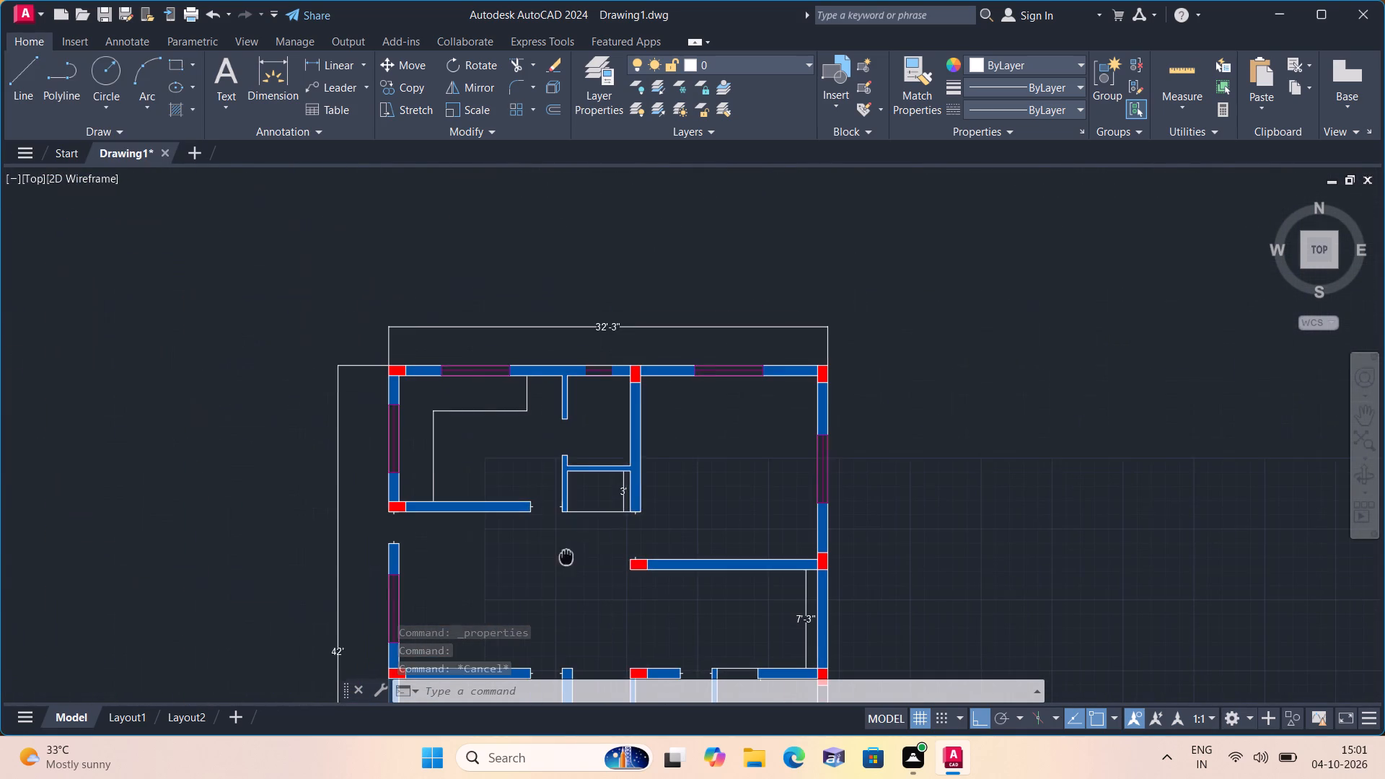
{"action": "scroll", "coordinate": [573, 352], "scroll_direction": "up", "scroll_amount": 2}
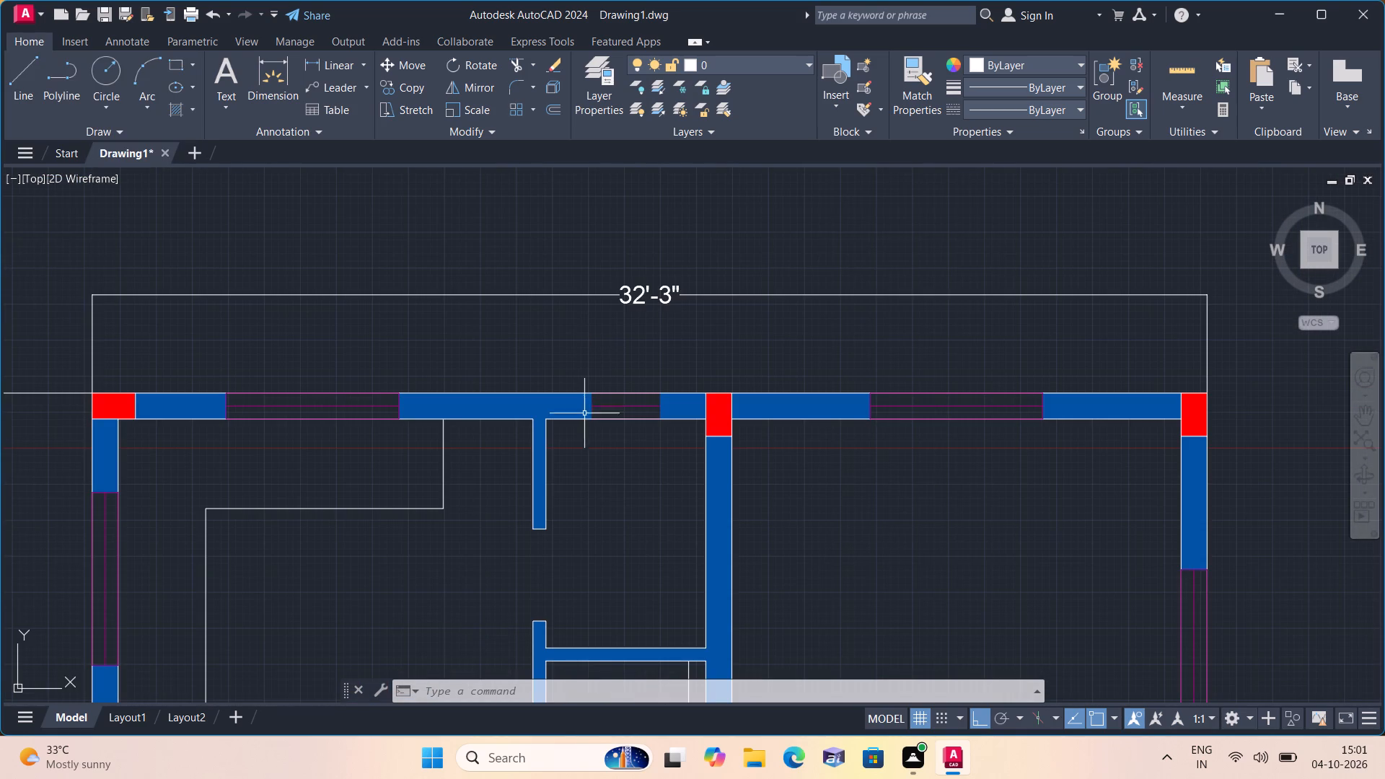
{"action": "middle_click_drag", "start_coordinate": [569, 509], "coordinate": [597, 356]}
{"action": "scroll", "coordinate": [587, 371], "scroll_direction": "down", "scroll_amount": 5}
{"action": "scroll", "coordinate": [588, 467], "scroll_direction": "up", "scroll_amount": 1}
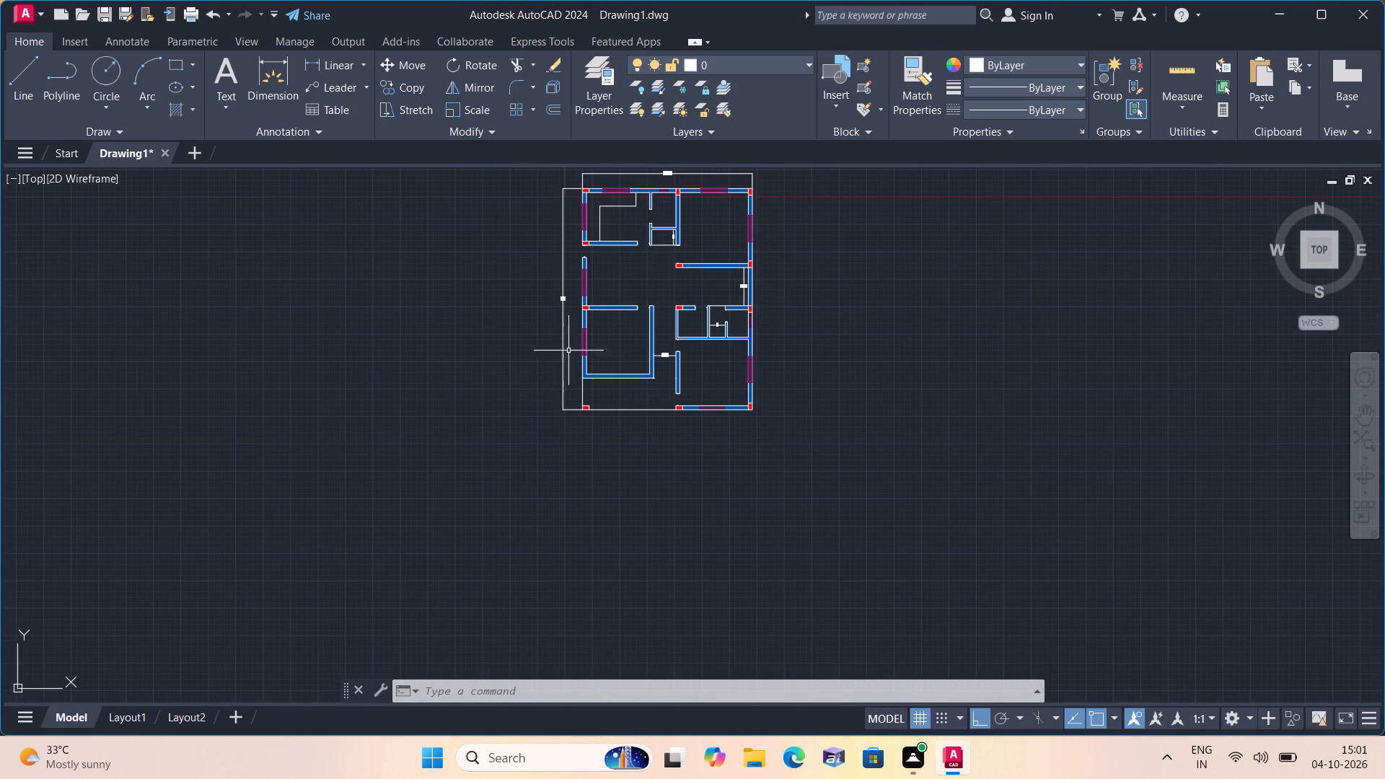
{"action": "scroll", "coordinate": [563, 290], "scroll_direction": "up", "scroll_amount": 4}
{"action": "scroll", "coordinate": [563, 296], "scroll_direction": "down", "scroll_amount": 3}
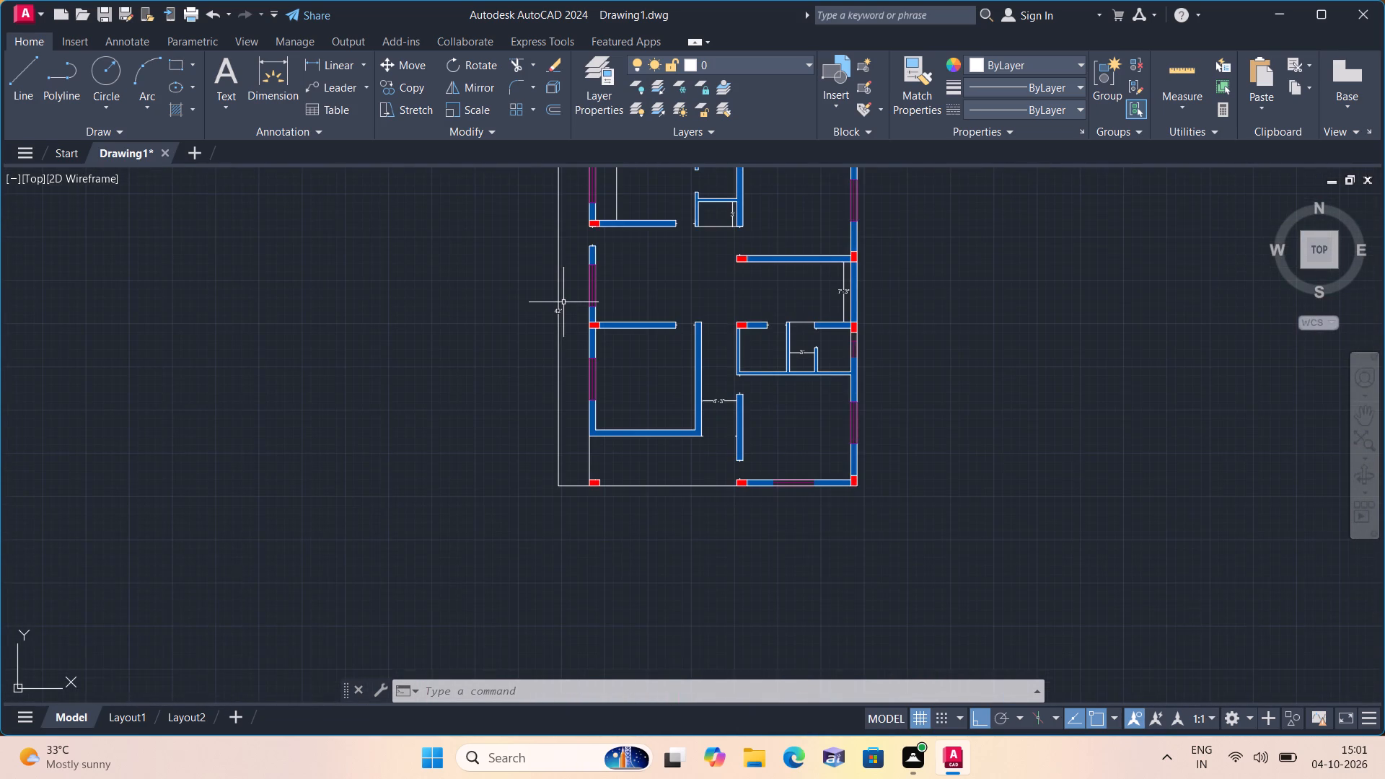
{"action": "scroll", "coordinate": [563, 302], "scroll_direction": "down", "scroll_amount": 2}
{"action": "middle_click_drag", "start_coordinate": [562, 302], "coordinate": [531, 562]}
{"action": "scroll", "coordinate": [616, 533], "scroll_direction": "up", "scroll_amount": 3}
{"action": "scroll", "coordinate": [542, 513], "scroll_direction": "up", "scroll_amount": 3}
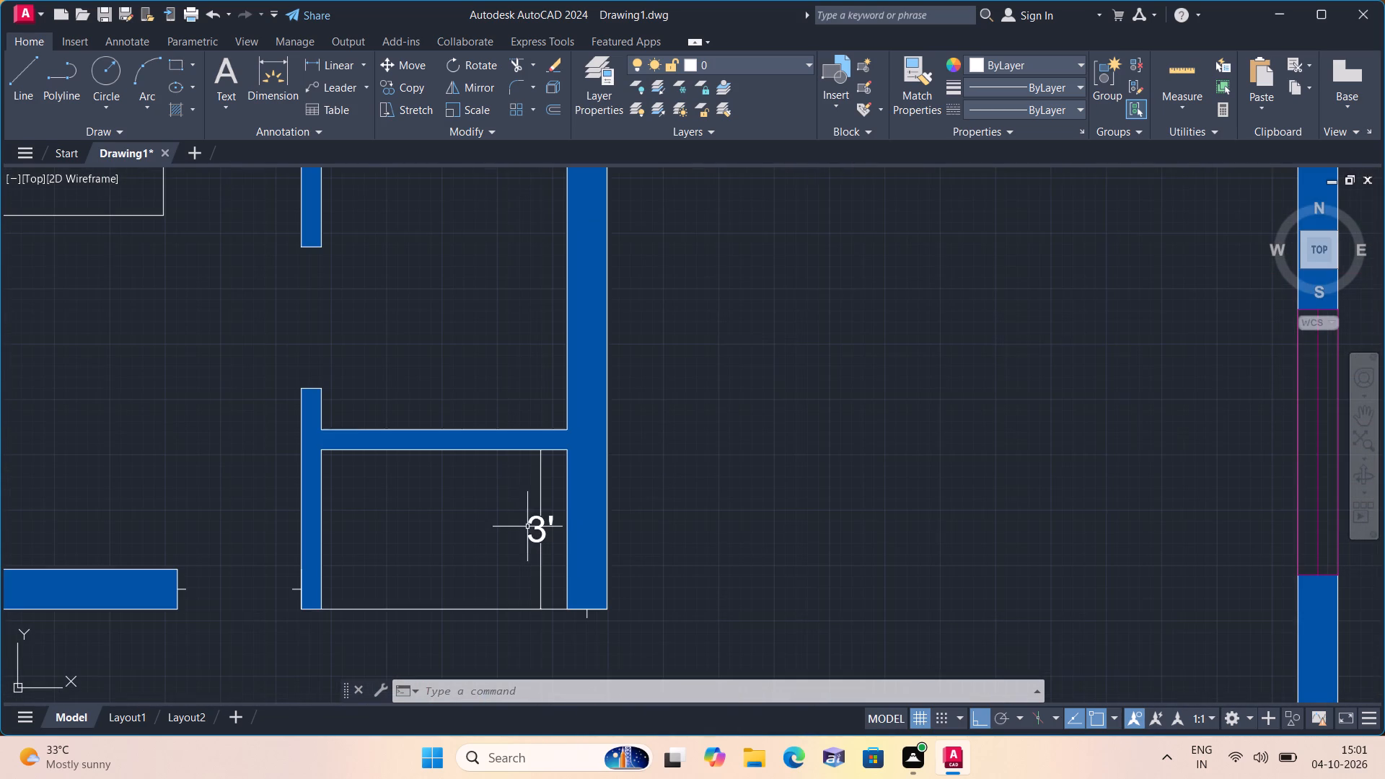
{"action": "scroll", "coordinate": [583, 570], "scroll_direction": "up", "scroll_amount": 1}
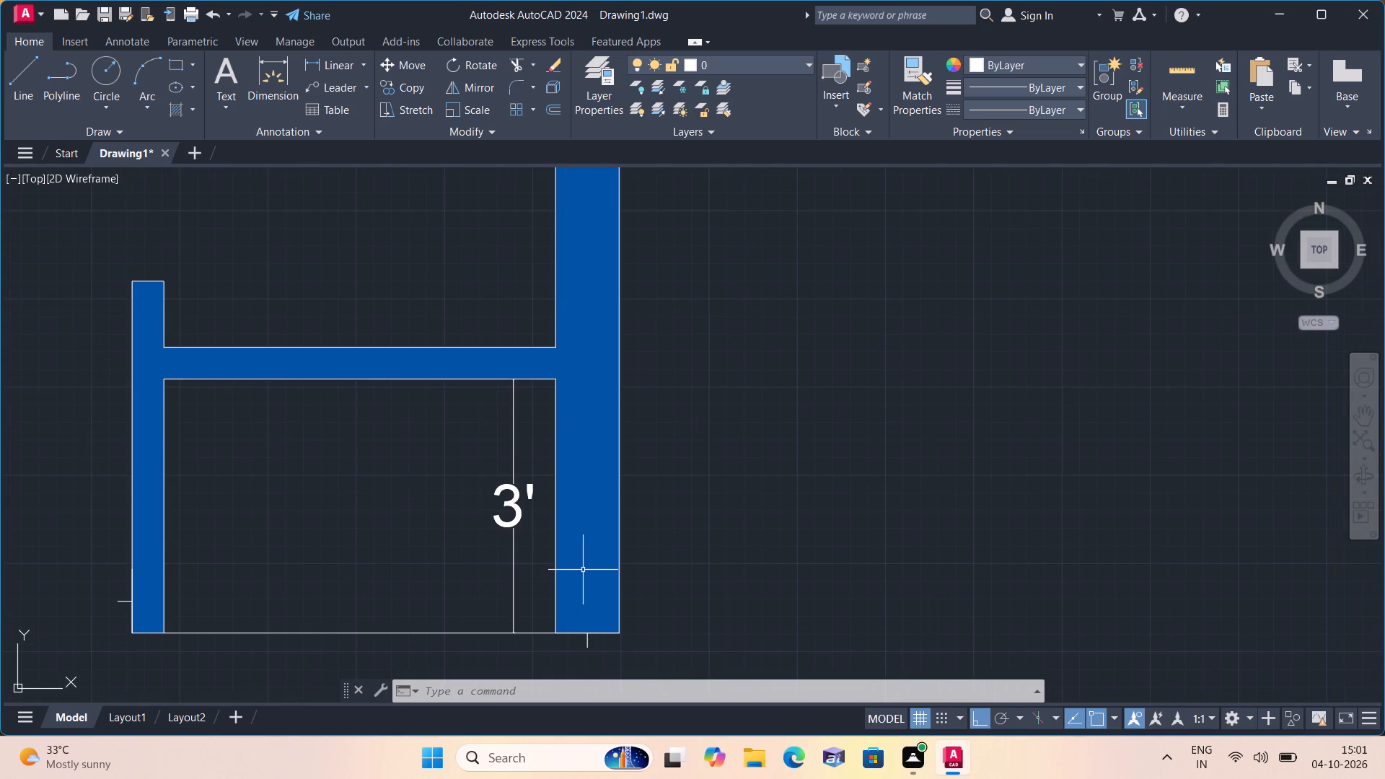
Examine the dimensions and room layout from the small upper compartment down to the lower rooms of the plan.
{"action": "middle_click_drag", "start_coordinate": [572, 563], "coordinate": [535, 395]}
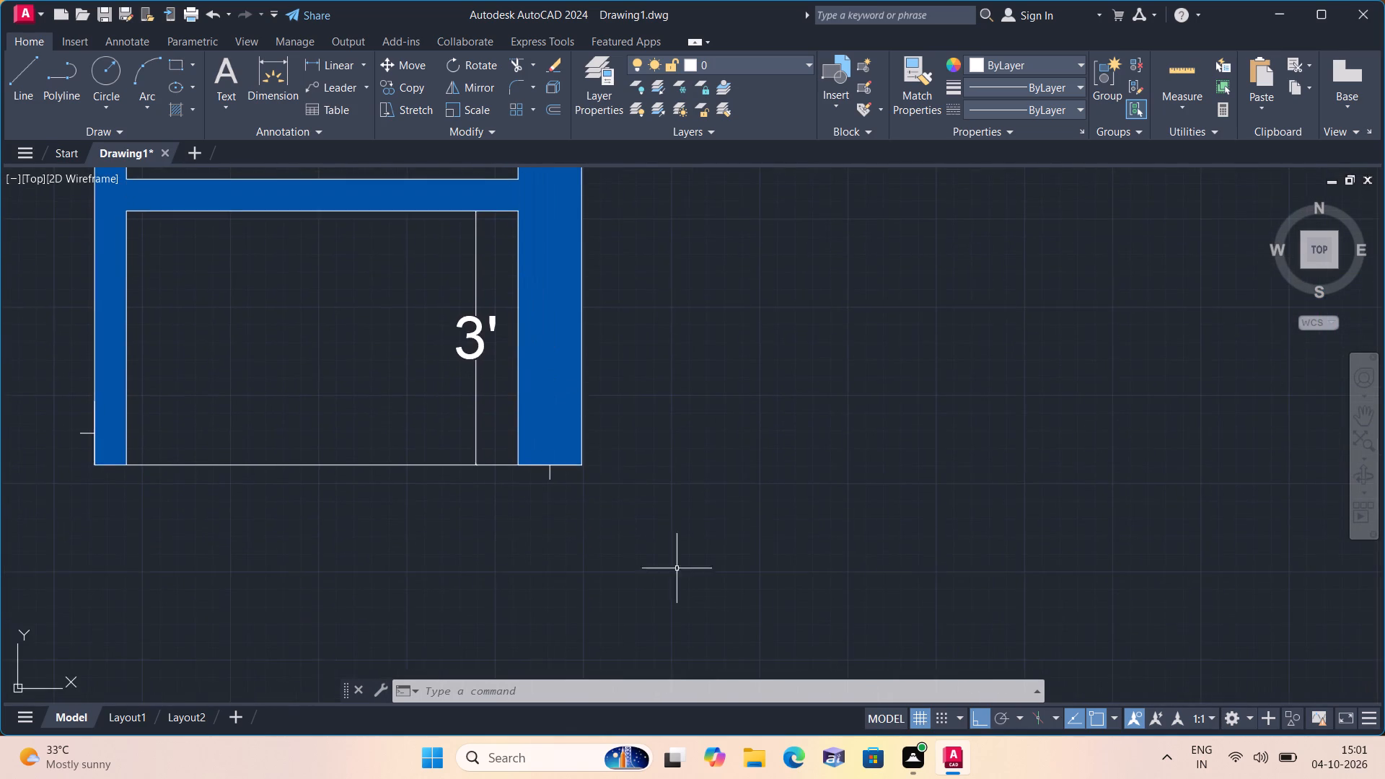
{"action": "scroll", "coordinate": [677, 568], "scroll_direction": "down", "scroll_amount": 3}
{"action": "middle_click_drag", "start_coordinate": [741, 566], "coordinate": [707, 499]}
{"action": "scroll", "coordinate": [733, 560], "scroll_direction": "down", "scroll_amount": 1}
{"action": "scroll", "coordinate": [800, 606], "scroll_direction": "up", "scroll_amount": 1}
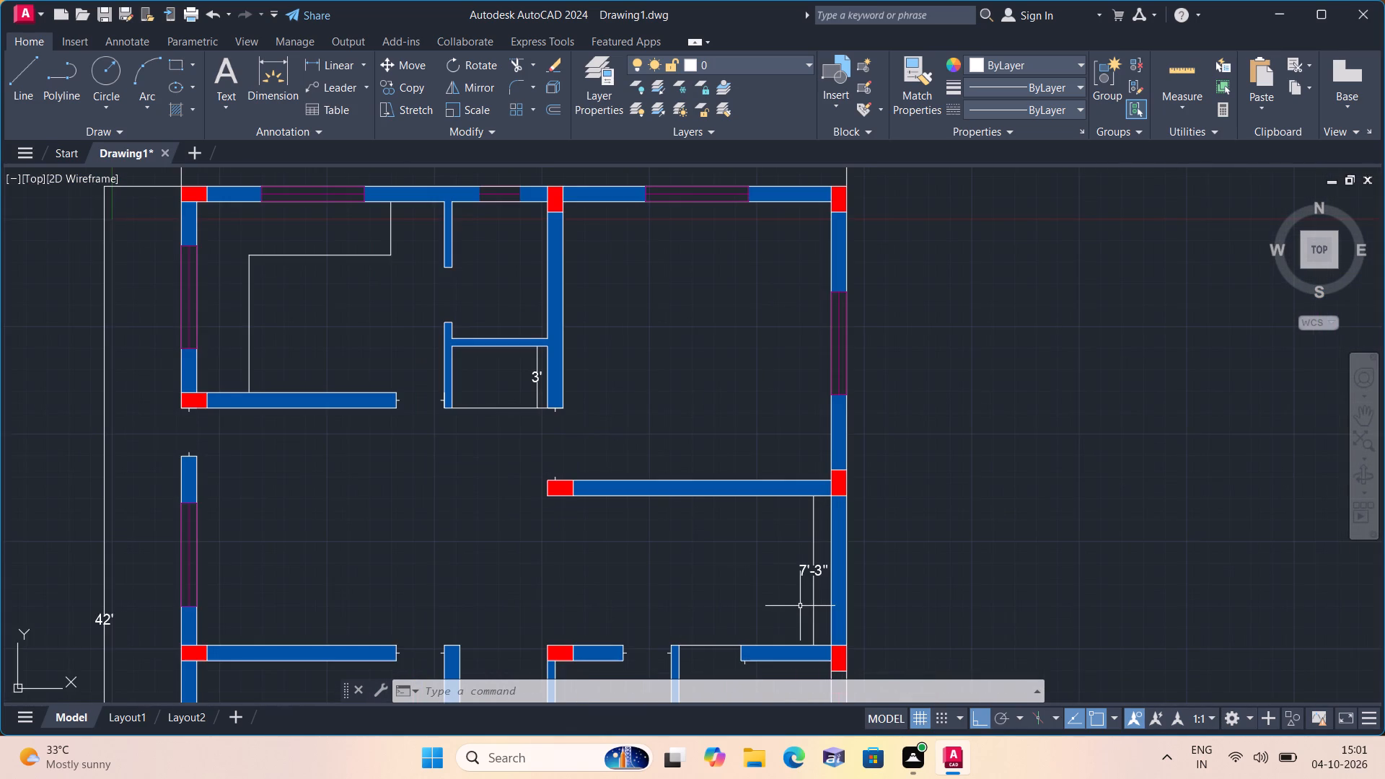
{"action": "middle_click_drag", "start_coordinate": [780, 594], "coordinate": [774, 402]}
{"action": "scroll", "coordinate": [674, 589], "scroll_direction": "up", "scroll_amount": 1}
{"action": "middle_click_drag", "start_coordinate": [752, 524], "coordinate": [757, 530]}
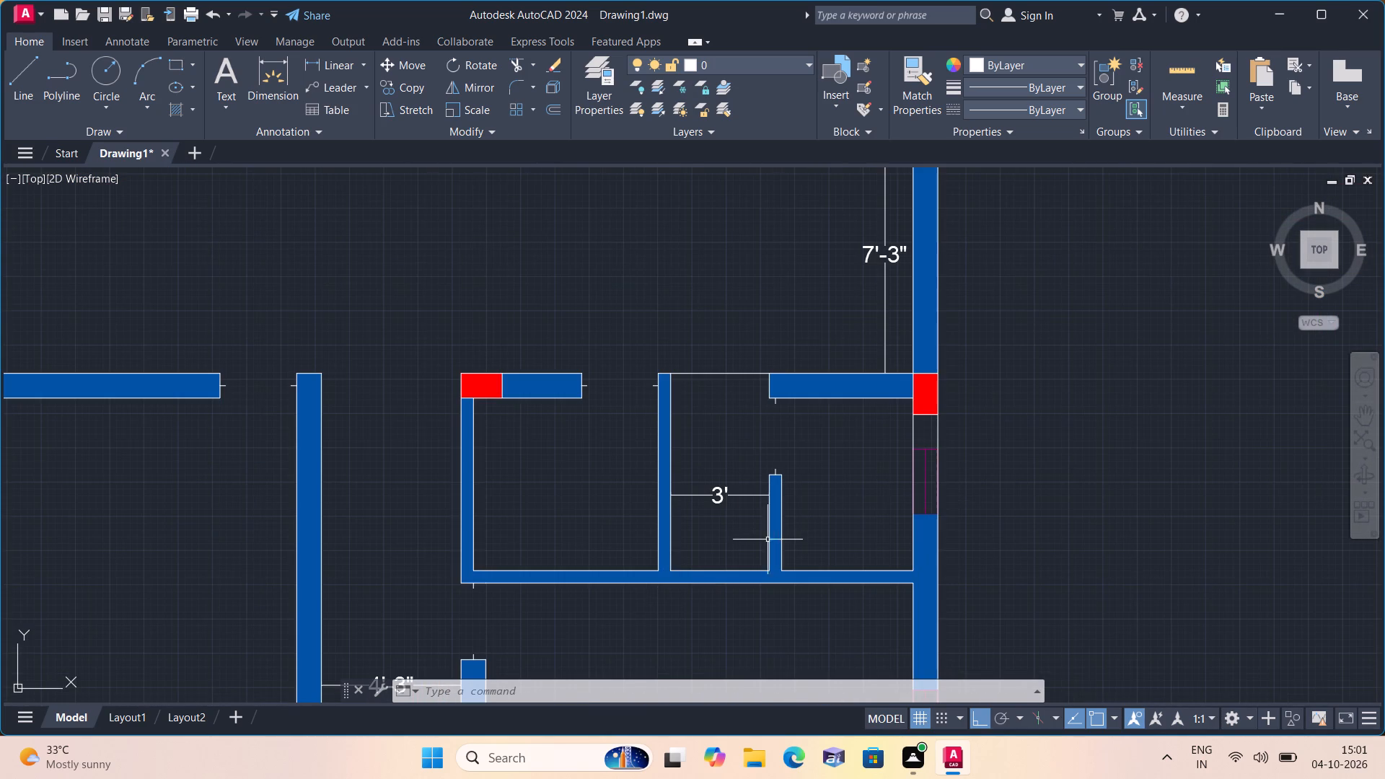
{"action": "scroll", "coordinate": [744, 498], "scroll_direction": "down", "scroll_amount": 1}
{"action": "middle_click_drag", "start_coordinate": [757, 530], "coordinate": [756, 337]}
{"action": "scroll", "coordinate": [506, 514], "scroll_direction": "up", "scroll_amount": 1}
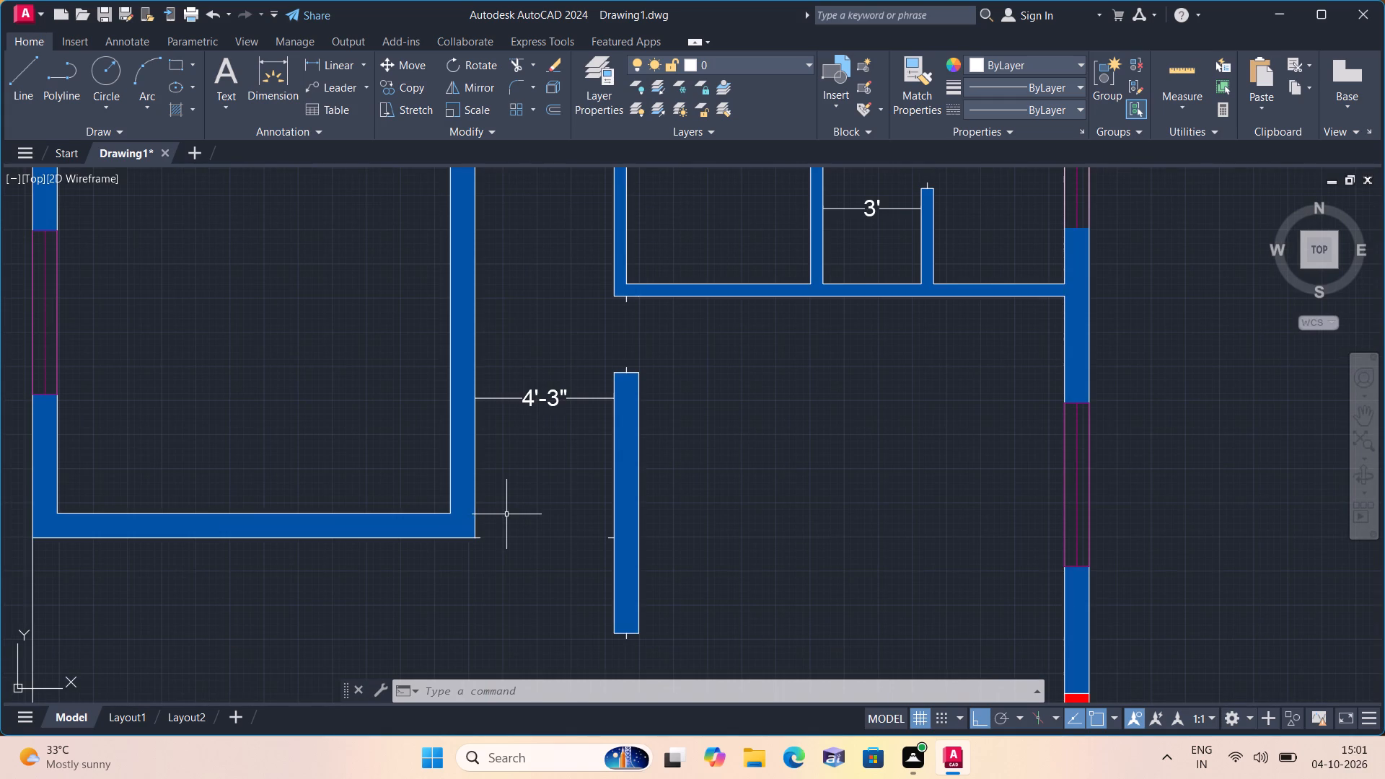
{"action": "scroll", "coordinate": [244, 474], "scroll_direction": "down", "scroll_amount": 1}
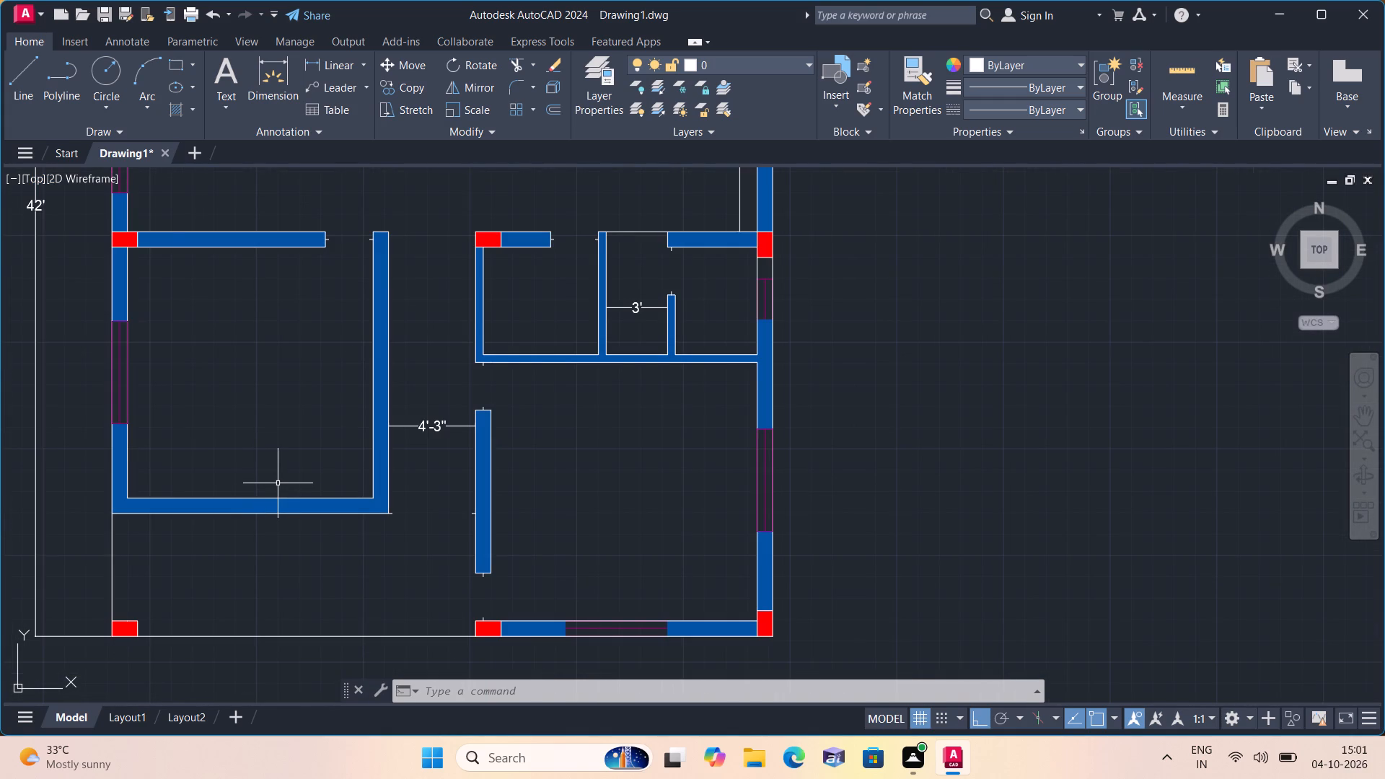
{"action": "scroll", "coordinate": [278, 483], "scroll_direction": "down", "scroll_amount": 1}
{"action": "scroll", "coordinate": [278, 483], "scroll_direction": "up", "scroll_amount": 1}
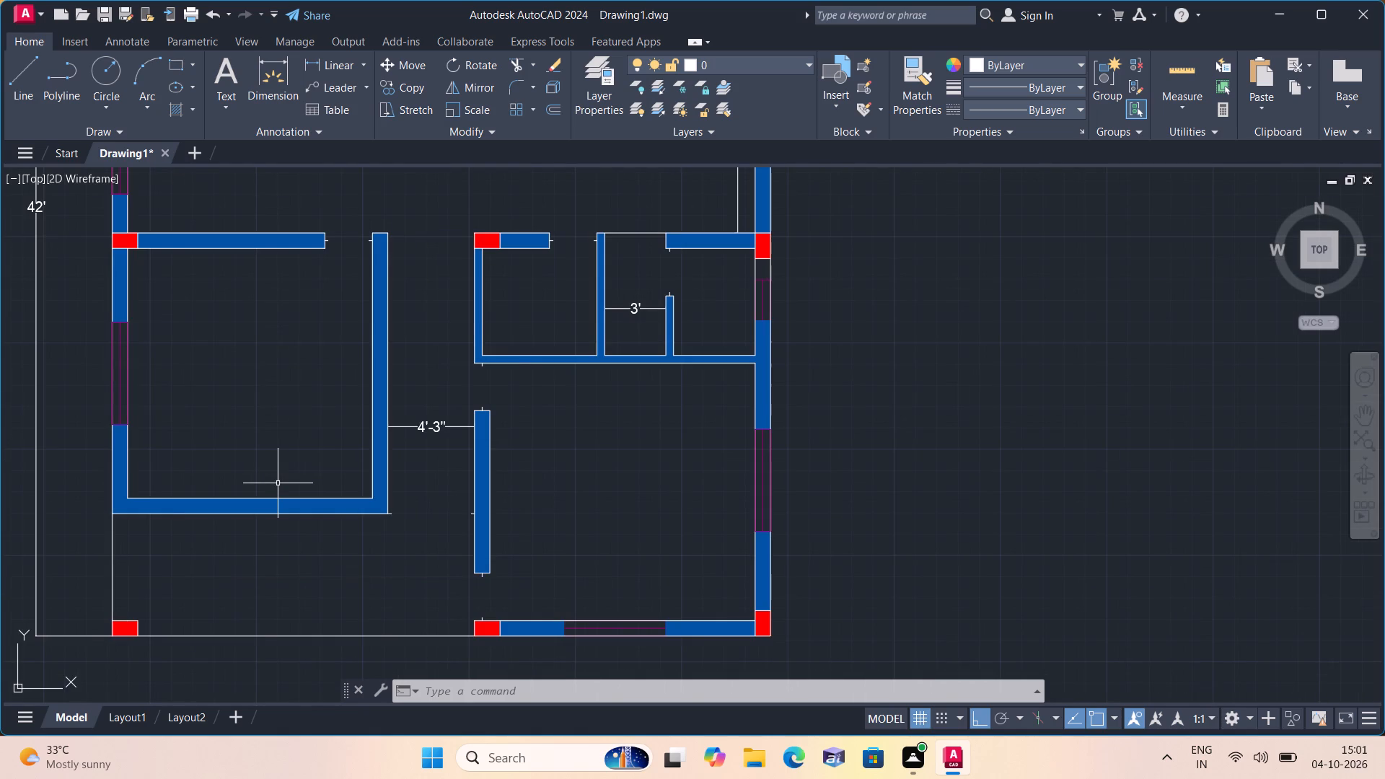
{"action": "scroll", "coordinate": [278, 483], "scroll_direction": "down", "scroll_amount": 2}
{"action": "middle_click_drag", "start_coordinate": [255, 462], "coordinate": [242, 441]}
{"action": "scroll", "coordinate": [242, 441], "scroll_direction": "down", "scroll_amount": 1}
{"action": "scroll", "coordinate": [242, 421], "scroll_direction": "up", "scroll_amount": 2}
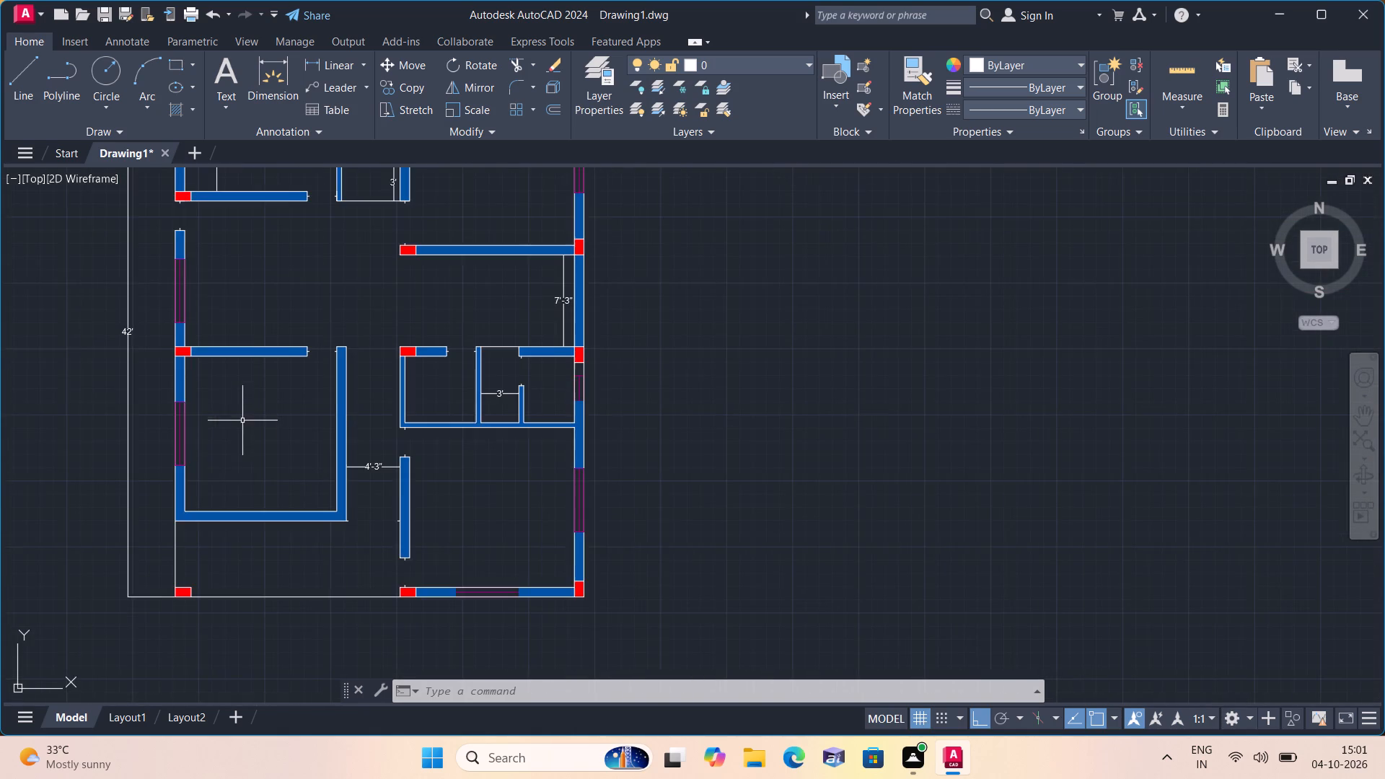
Draw a vertical line from the column at the inner end of the middle-right wall to the corner of the column below.
{"action": "middle_click_drag", "start_coordinate": [243, 421], "coordinate": [448, 462]}
{"action": "type", "text": "l"}
{"action": "key", "text": "space"}
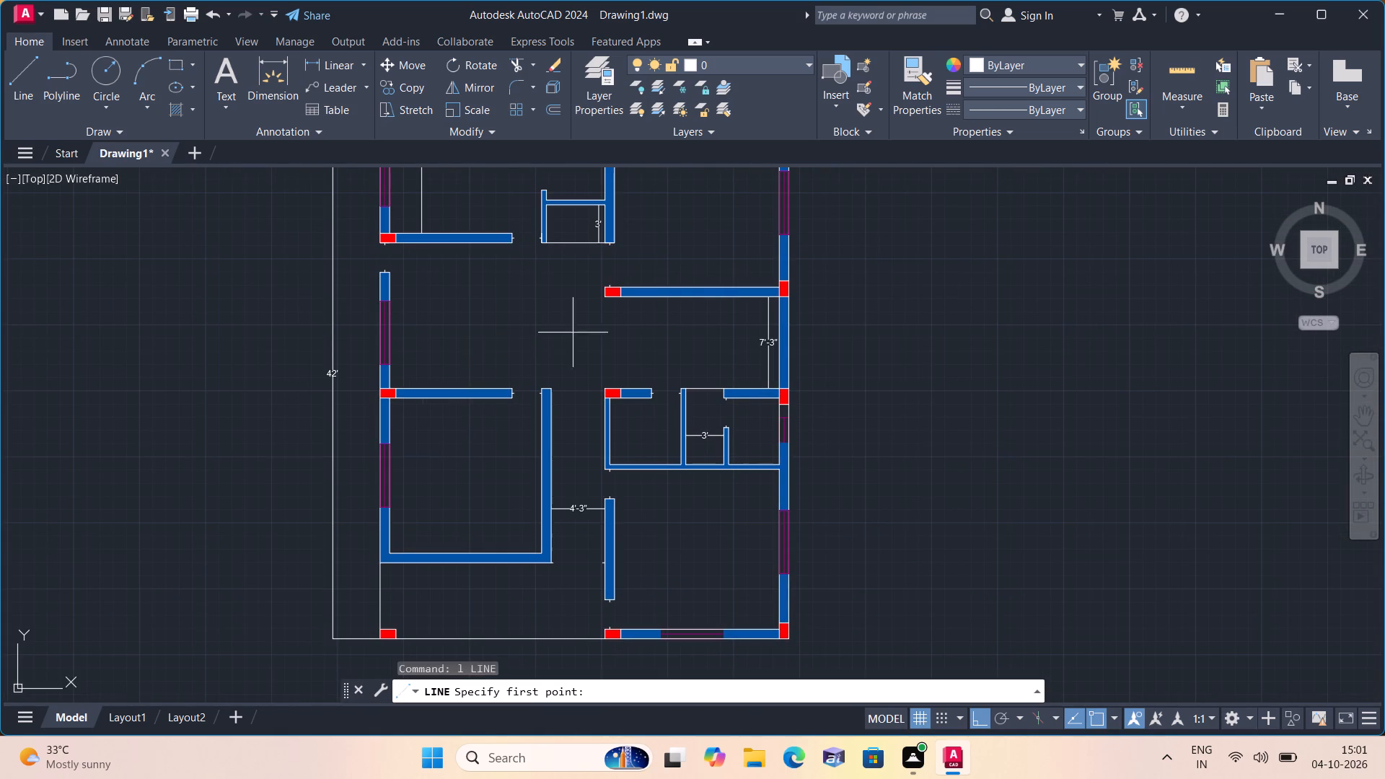
{"action": "scroll", "coordinate": [587, 328], "scroll_direction": "up", "scroll_amount": 3}
{"action": "left_click", "coordinate": [654, 202]}
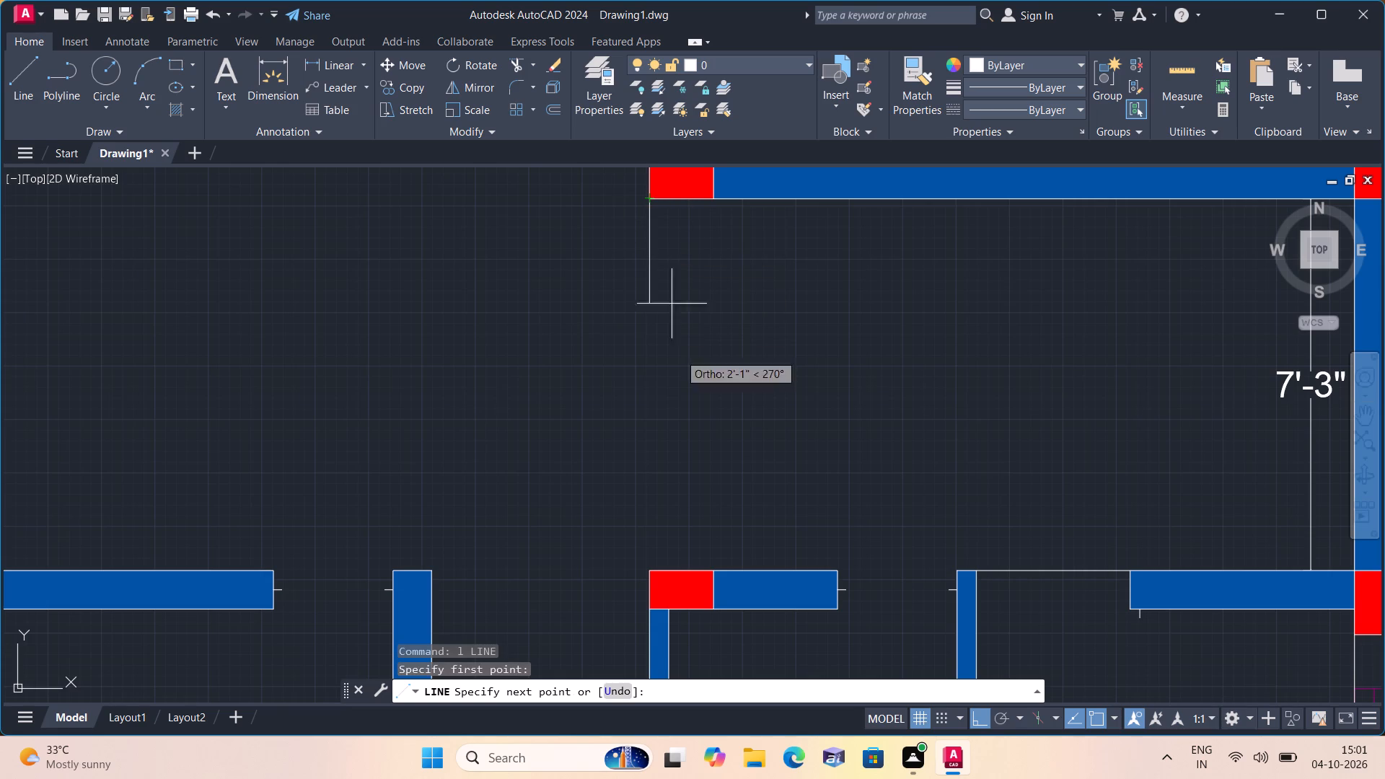
{"action": "left_click", "coordinate": [654, 571]}
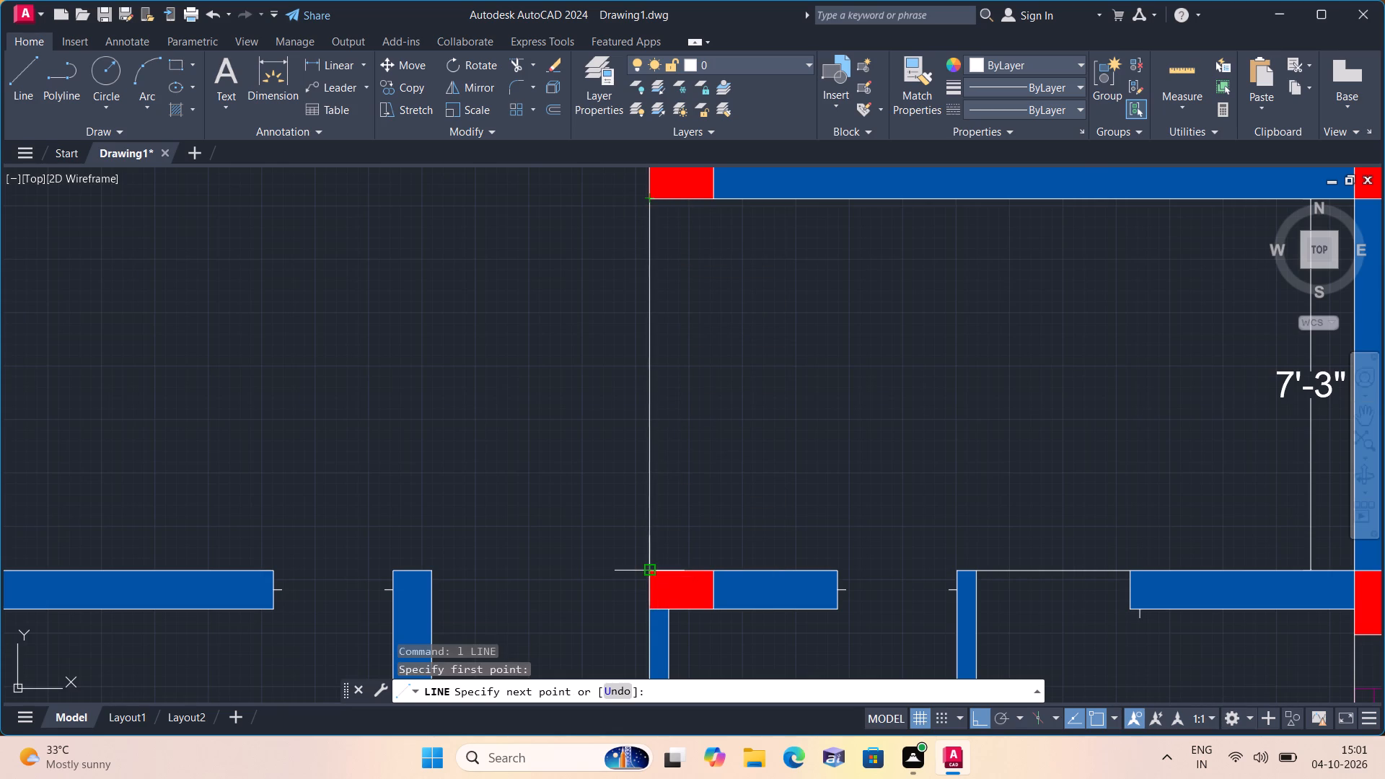
{"action": "key", "text": "space"}
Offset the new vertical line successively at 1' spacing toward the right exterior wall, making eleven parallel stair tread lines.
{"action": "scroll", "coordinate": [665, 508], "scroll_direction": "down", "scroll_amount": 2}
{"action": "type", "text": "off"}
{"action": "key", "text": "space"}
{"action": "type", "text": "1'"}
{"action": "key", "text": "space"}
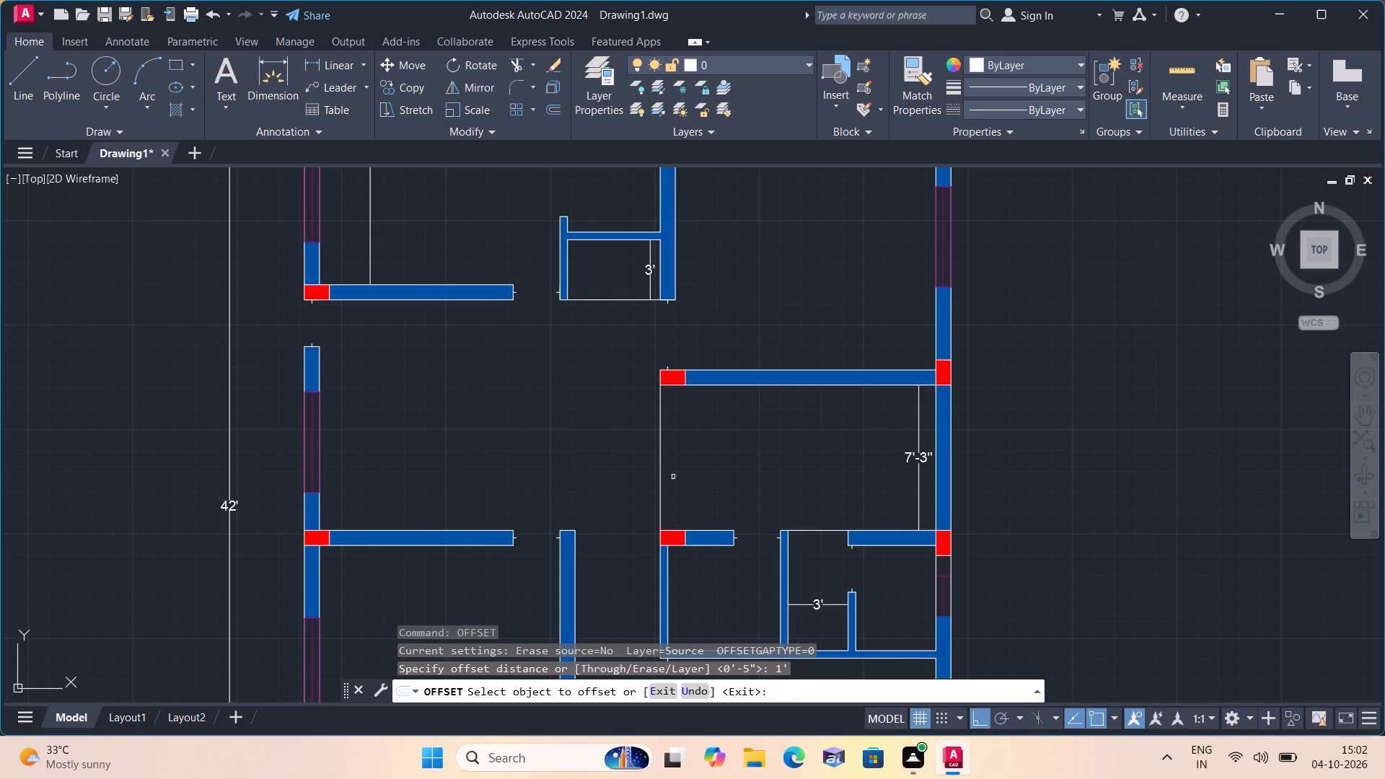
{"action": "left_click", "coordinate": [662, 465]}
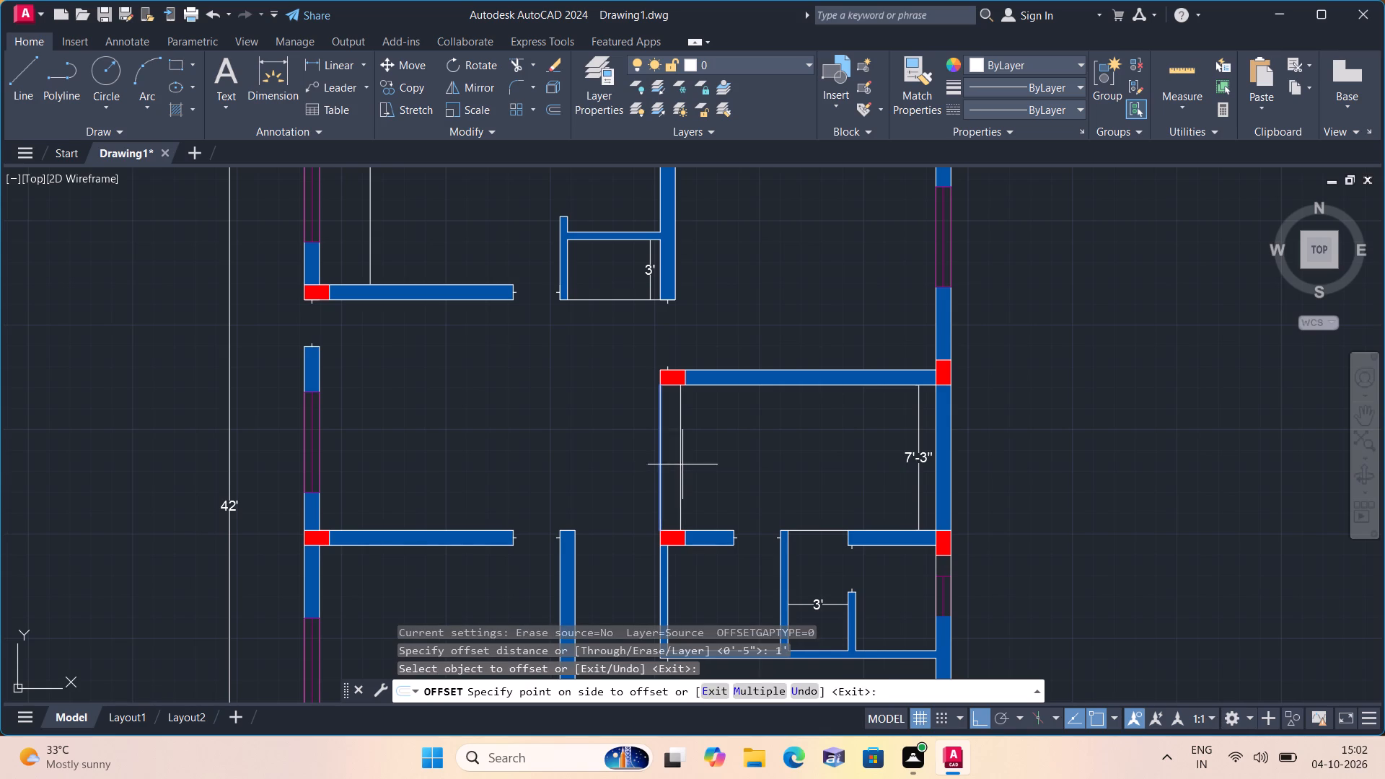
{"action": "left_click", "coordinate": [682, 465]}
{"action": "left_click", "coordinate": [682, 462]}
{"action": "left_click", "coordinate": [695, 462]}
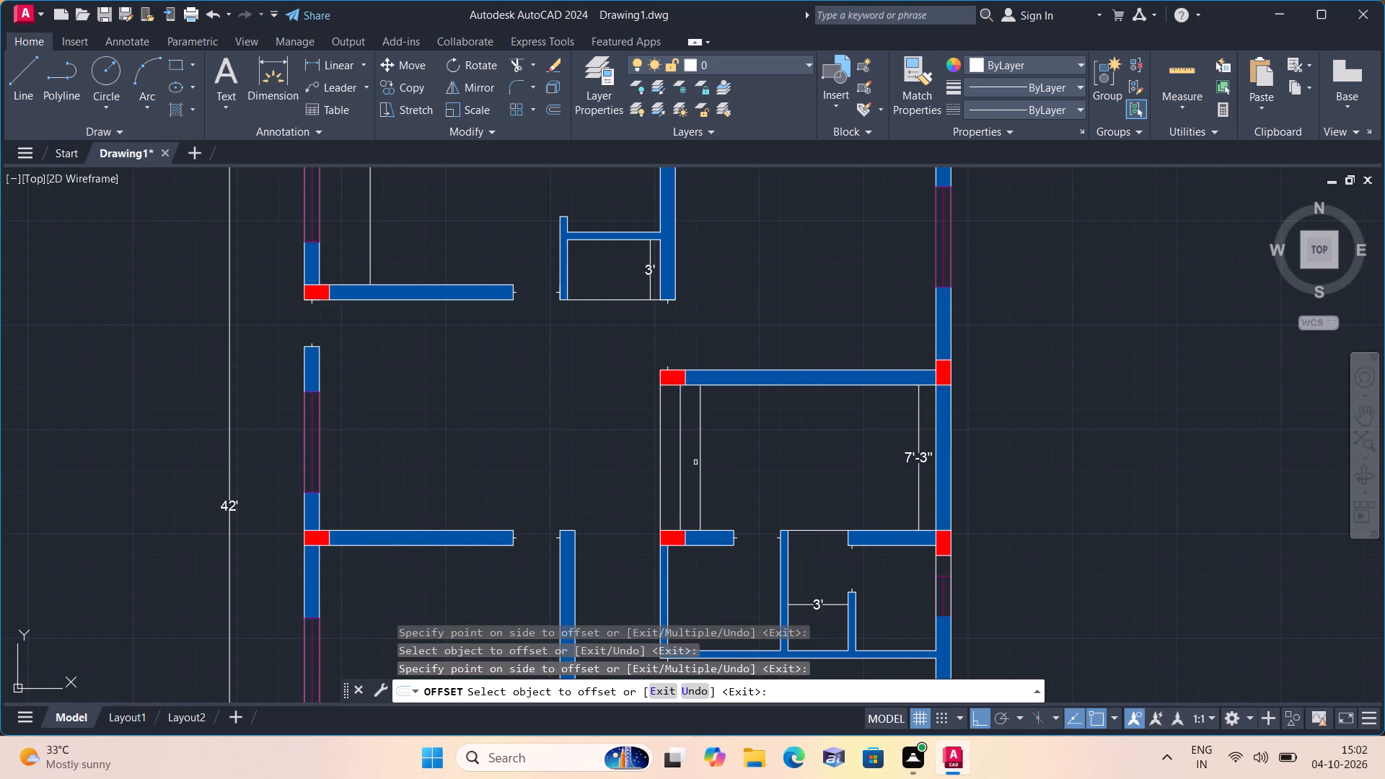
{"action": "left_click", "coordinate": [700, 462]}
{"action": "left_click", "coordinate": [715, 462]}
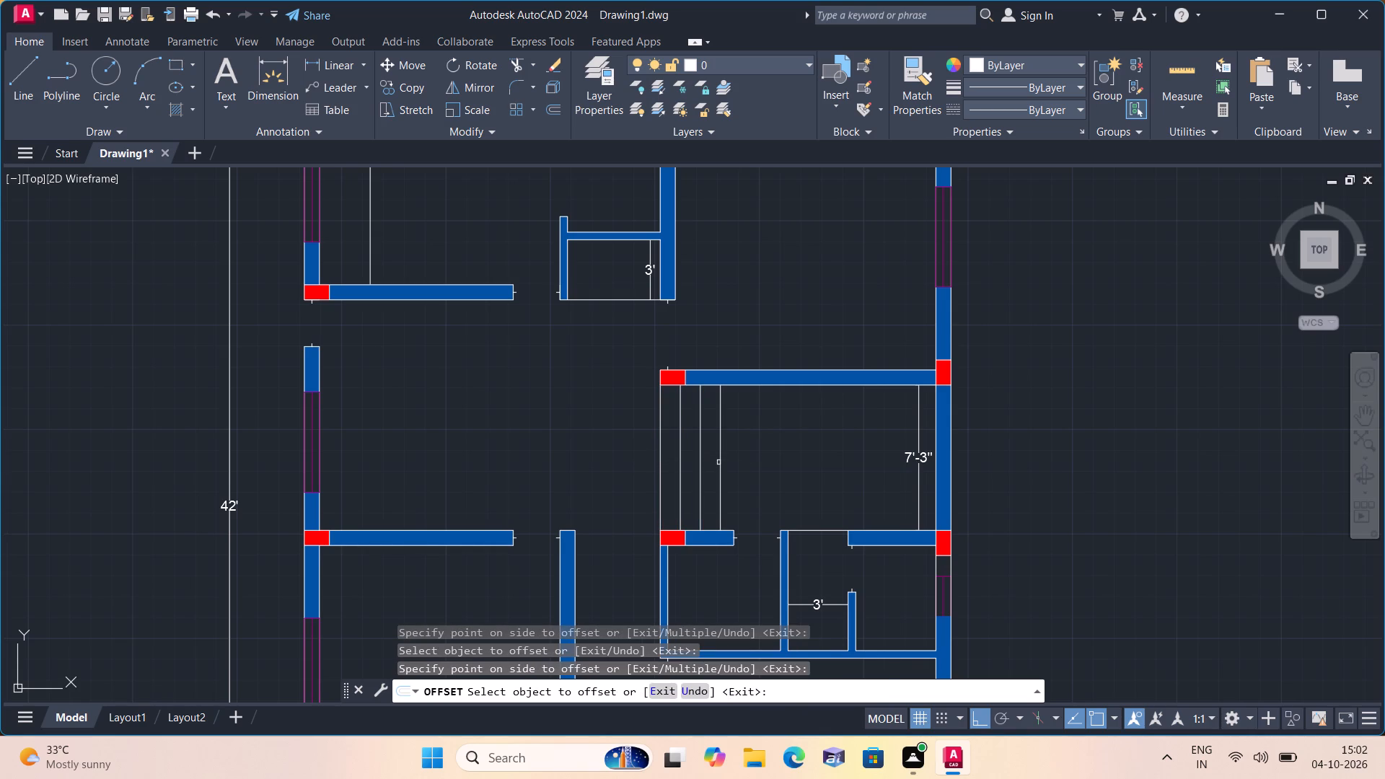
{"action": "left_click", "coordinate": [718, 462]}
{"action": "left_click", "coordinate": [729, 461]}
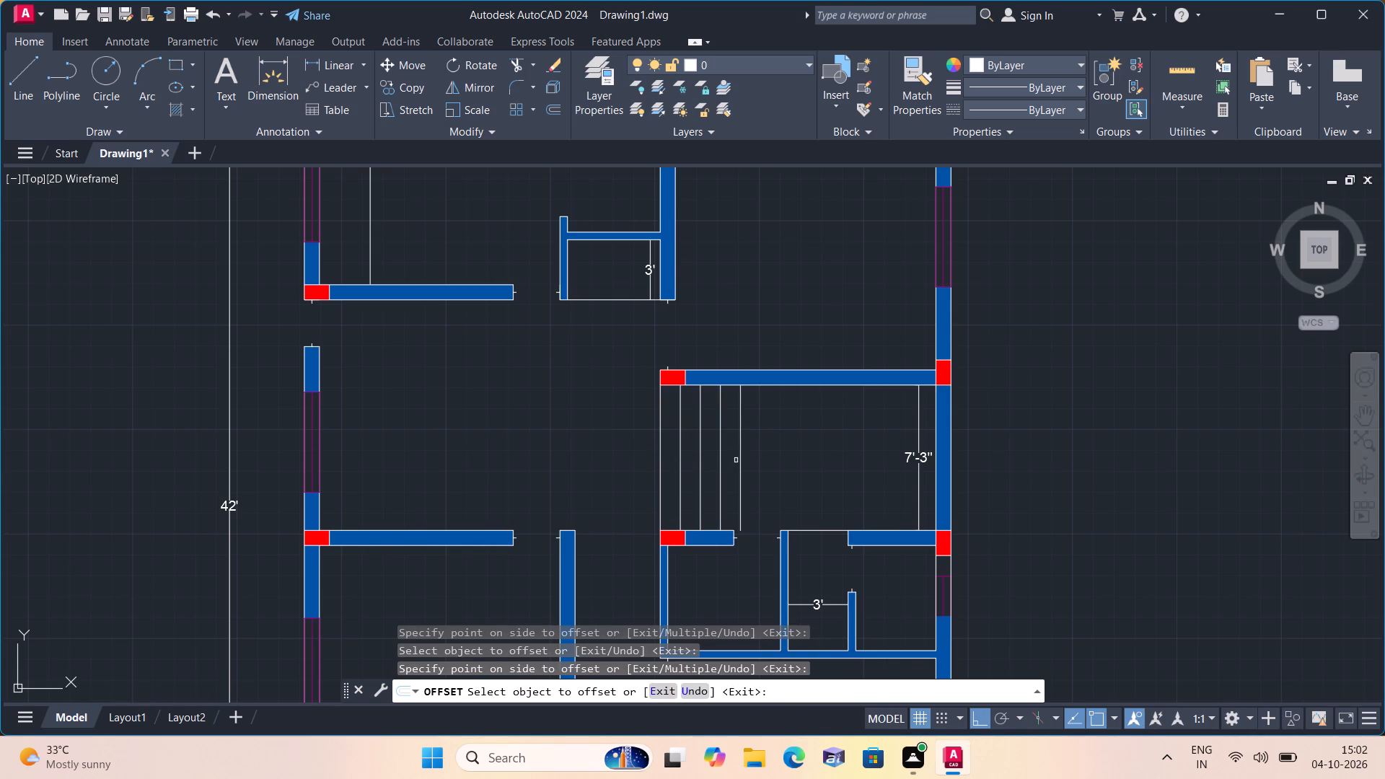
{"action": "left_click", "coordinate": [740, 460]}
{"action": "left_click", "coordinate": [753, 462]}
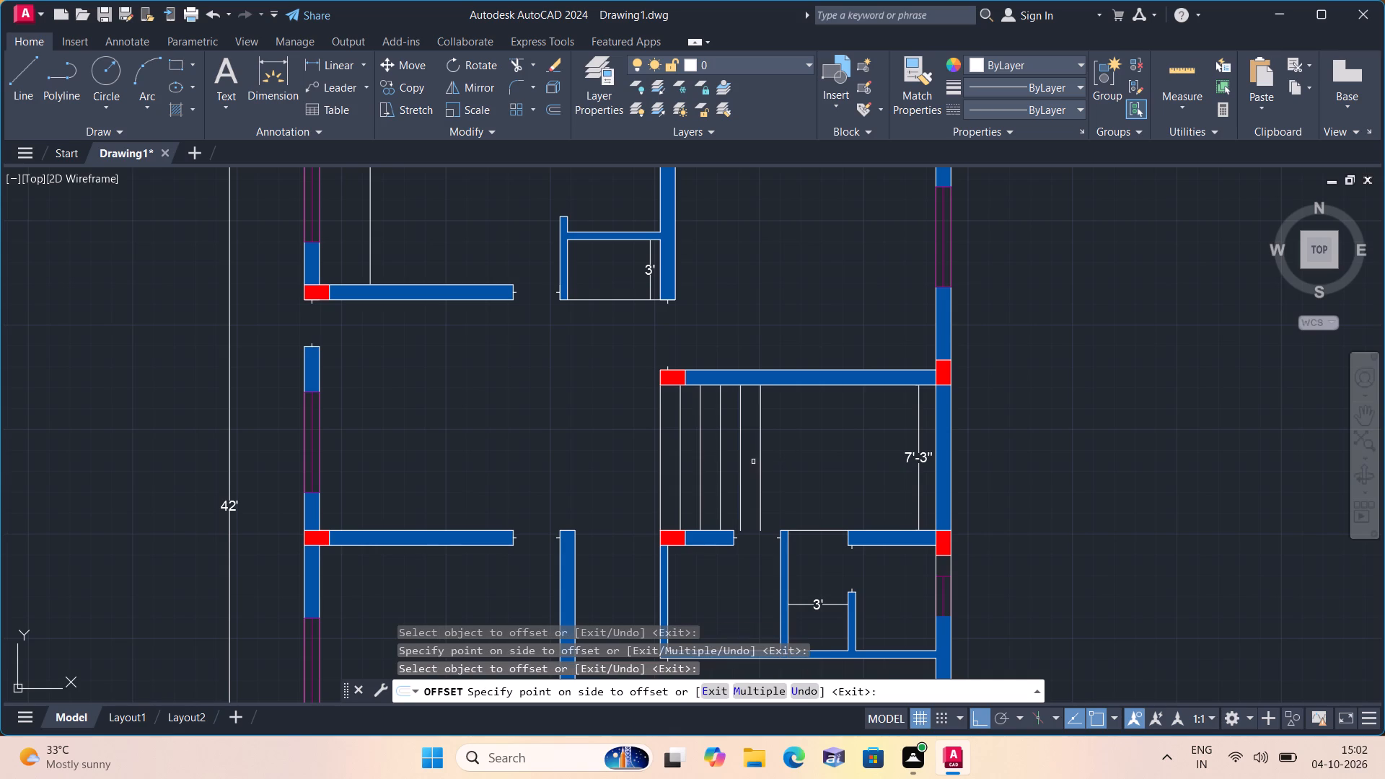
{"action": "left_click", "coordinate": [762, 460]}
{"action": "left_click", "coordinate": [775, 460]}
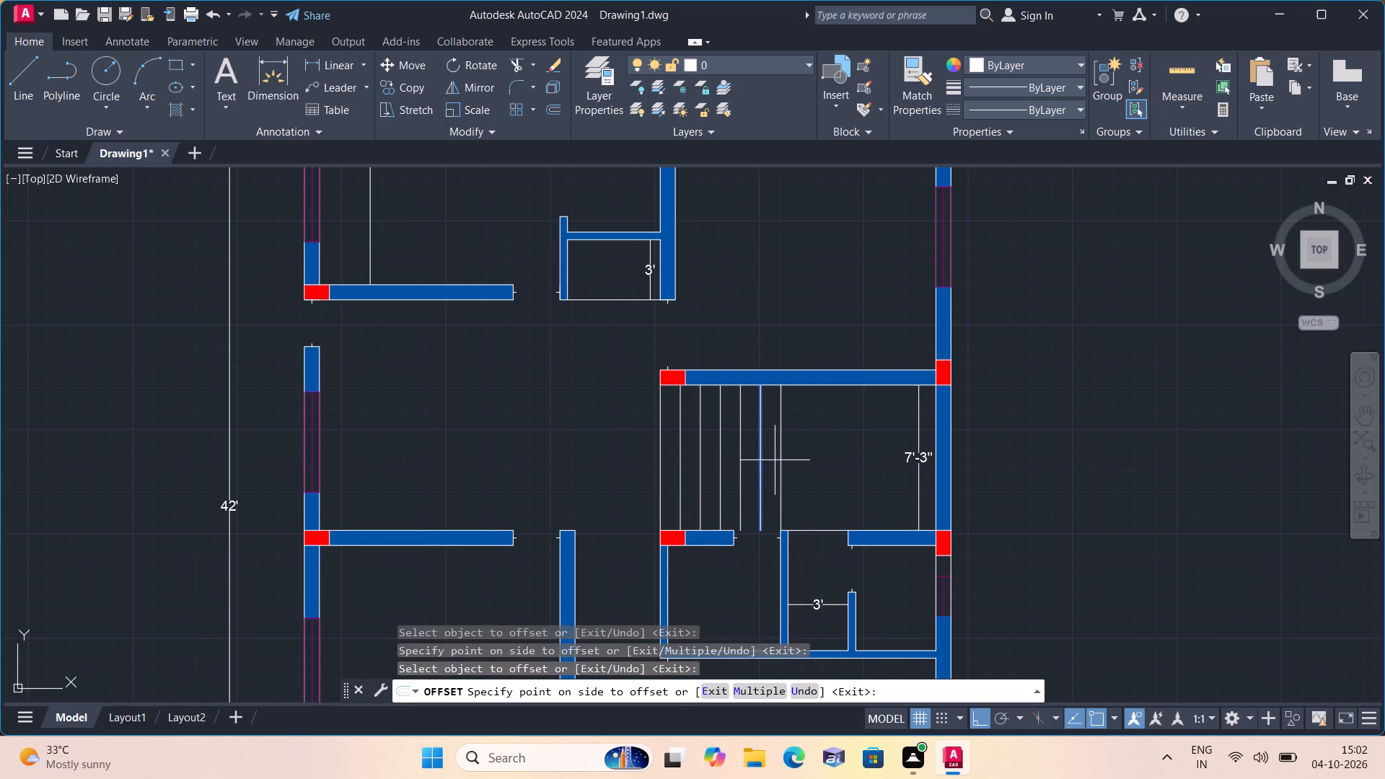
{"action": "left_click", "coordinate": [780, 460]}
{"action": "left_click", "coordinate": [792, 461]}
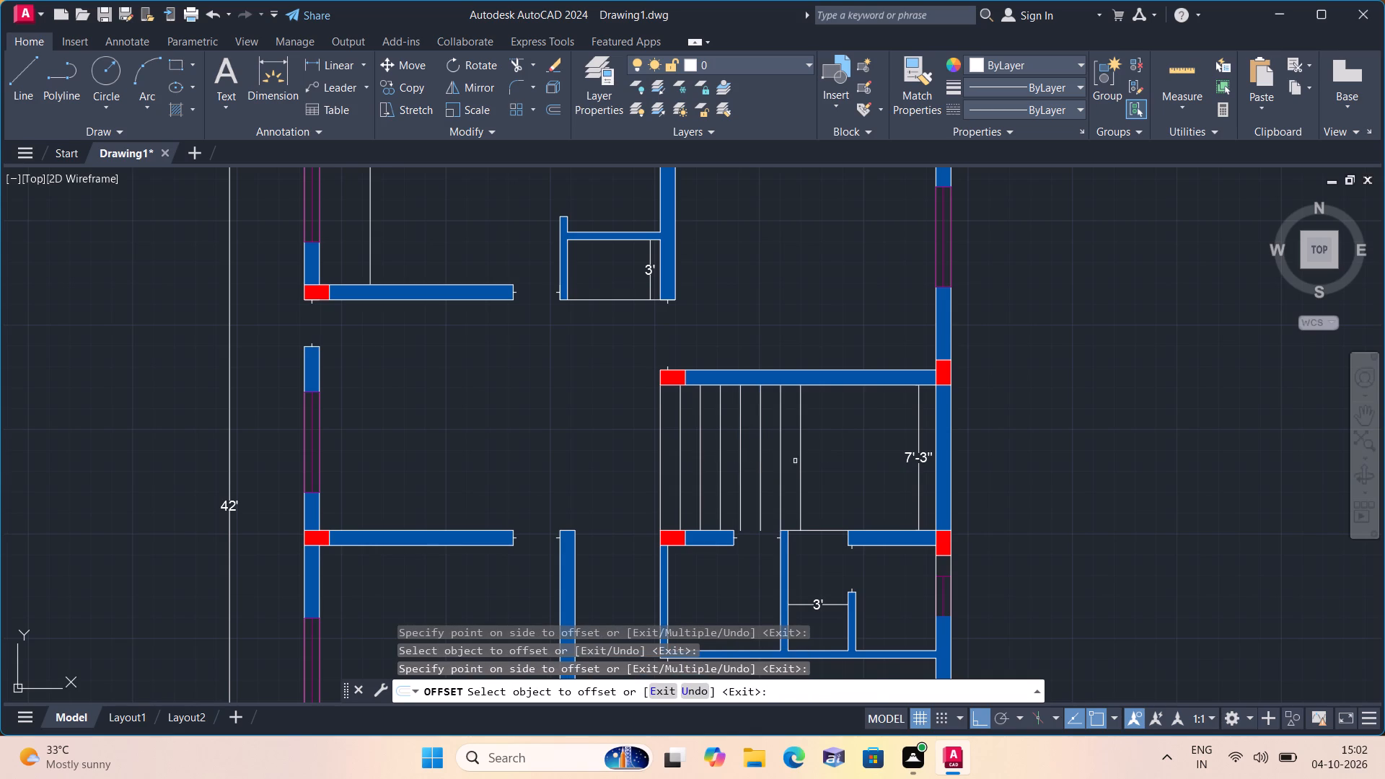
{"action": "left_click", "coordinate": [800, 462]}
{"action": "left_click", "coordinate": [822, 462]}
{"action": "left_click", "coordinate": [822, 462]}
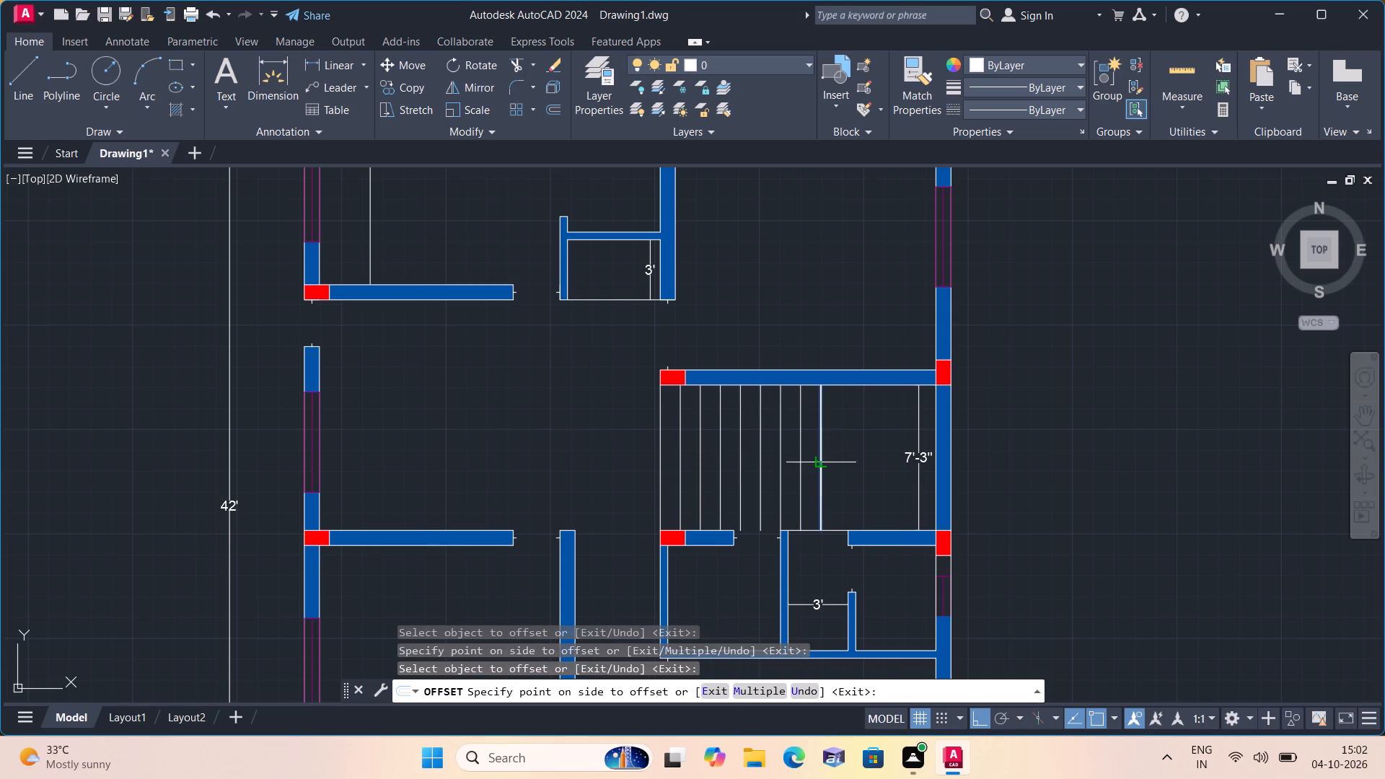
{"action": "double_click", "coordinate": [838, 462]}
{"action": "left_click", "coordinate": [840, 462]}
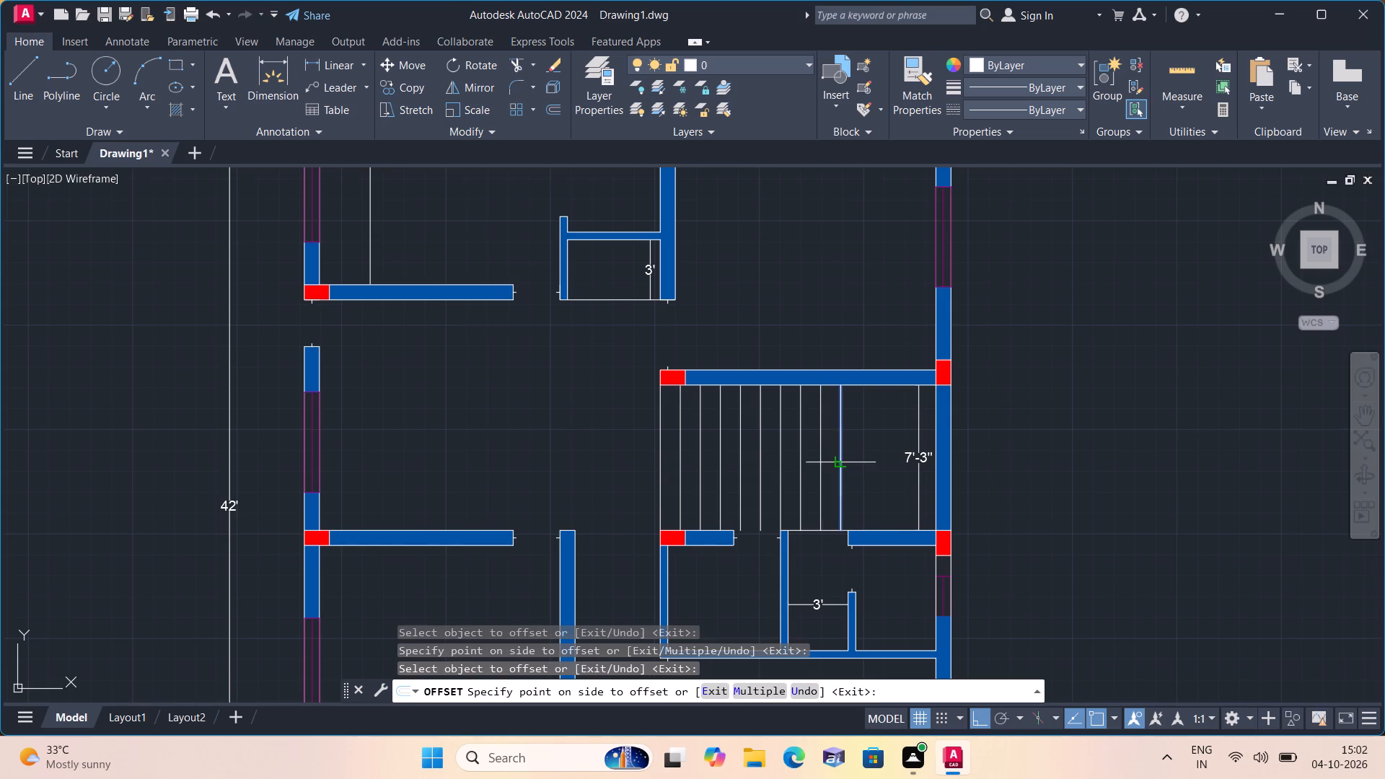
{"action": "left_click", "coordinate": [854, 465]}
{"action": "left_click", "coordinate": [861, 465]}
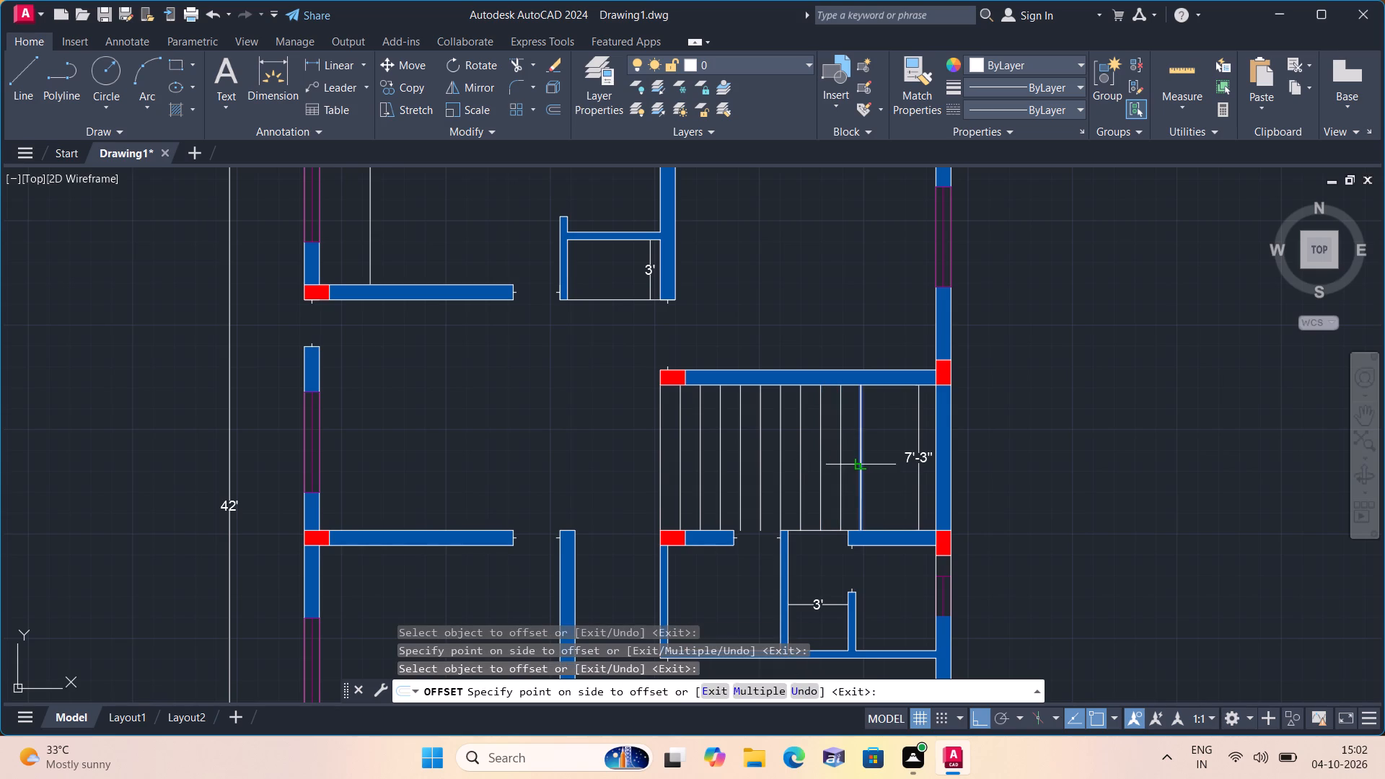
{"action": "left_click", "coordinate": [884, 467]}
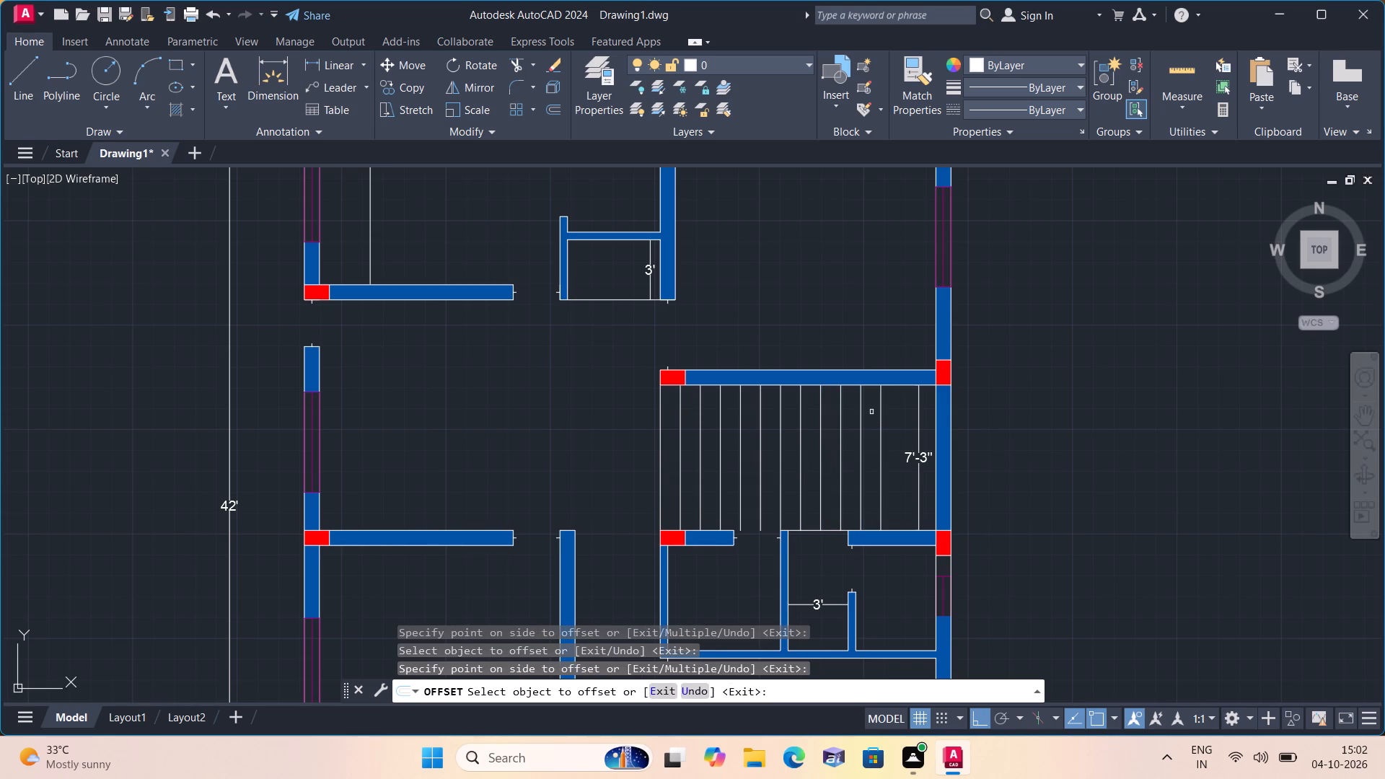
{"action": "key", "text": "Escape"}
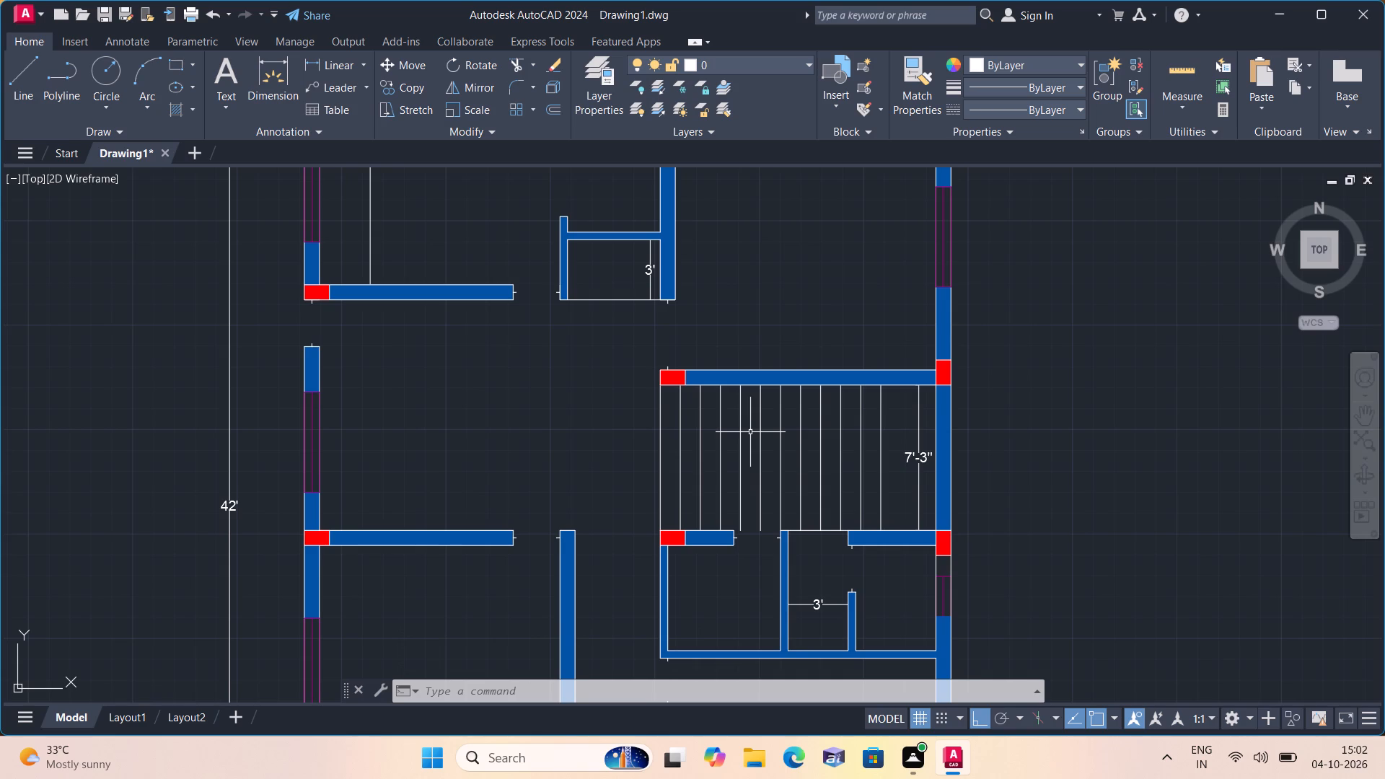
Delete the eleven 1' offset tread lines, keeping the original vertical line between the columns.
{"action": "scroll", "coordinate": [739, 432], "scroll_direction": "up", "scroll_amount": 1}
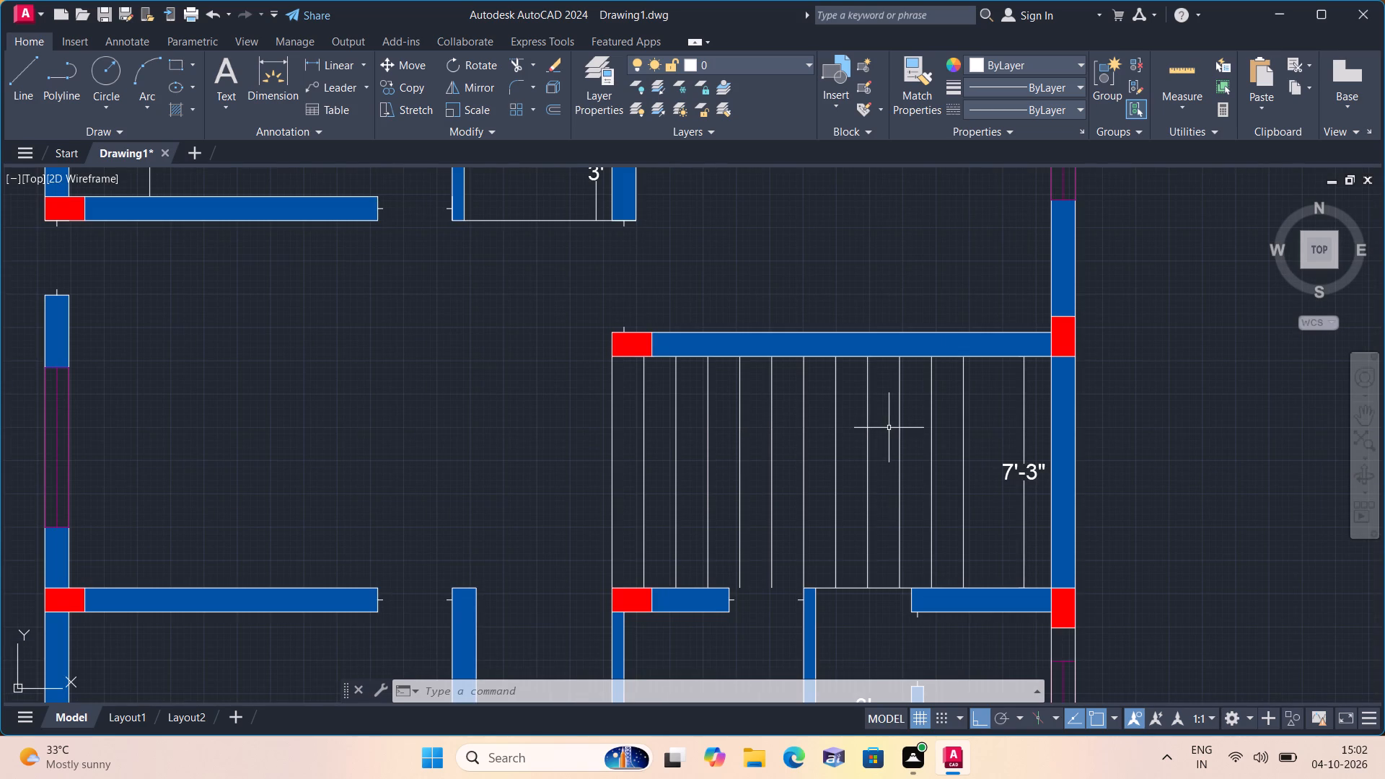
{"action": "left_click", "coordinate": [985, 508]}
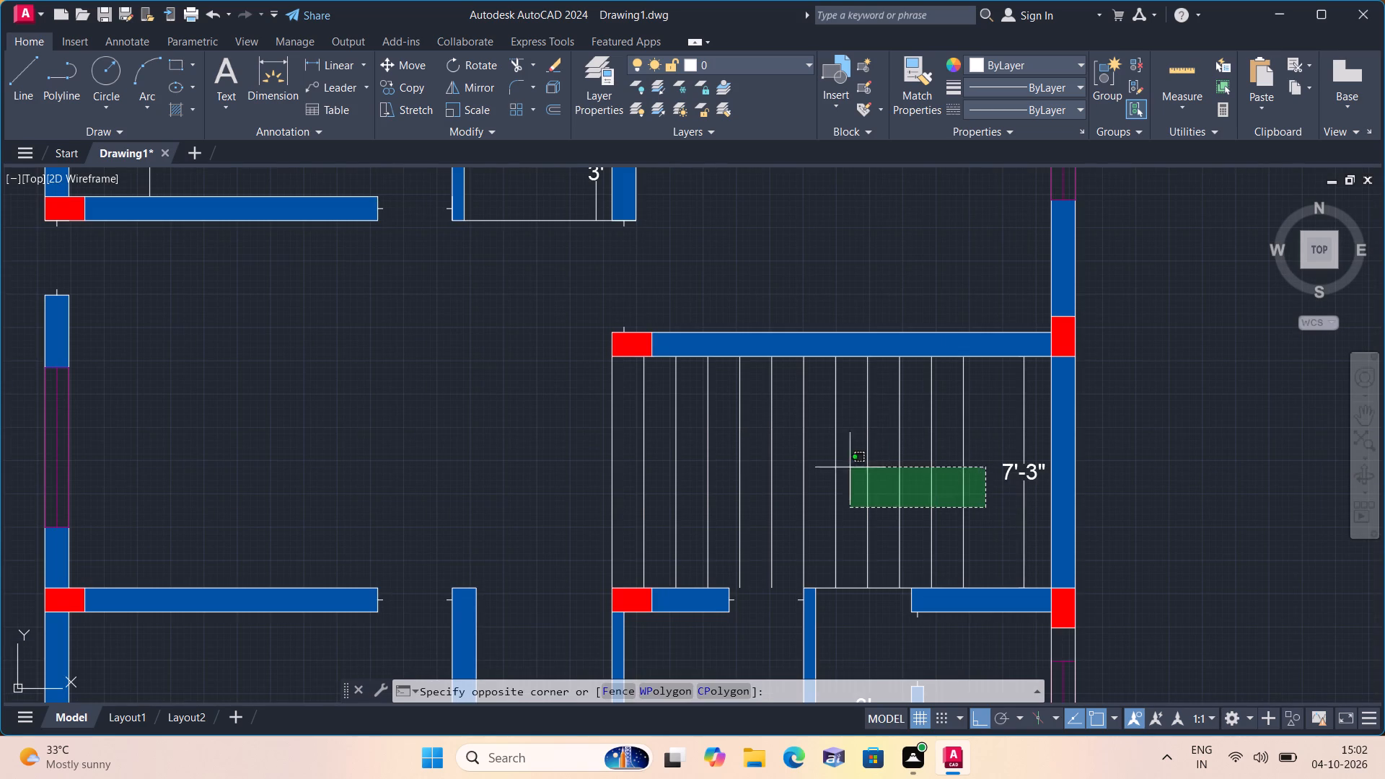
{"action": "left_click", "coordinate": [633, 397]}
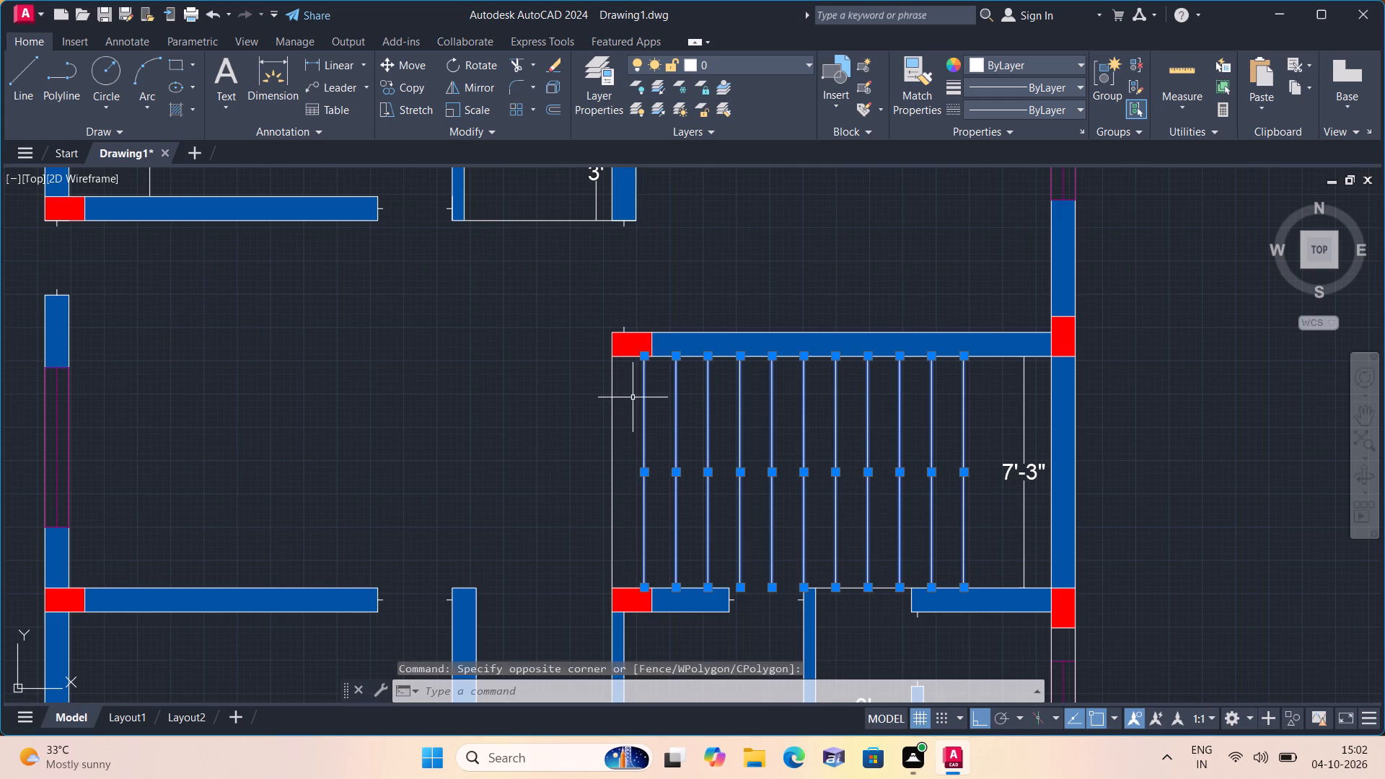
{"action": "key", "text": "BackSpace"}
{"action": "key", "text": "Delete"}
Offset the vertical line between the columns successively at 10" spacing toward the right exterior wall, making eleven parallel stair tread lines.
{"action": "type", "text": "off"}
{"action": "key", "text": "space"}
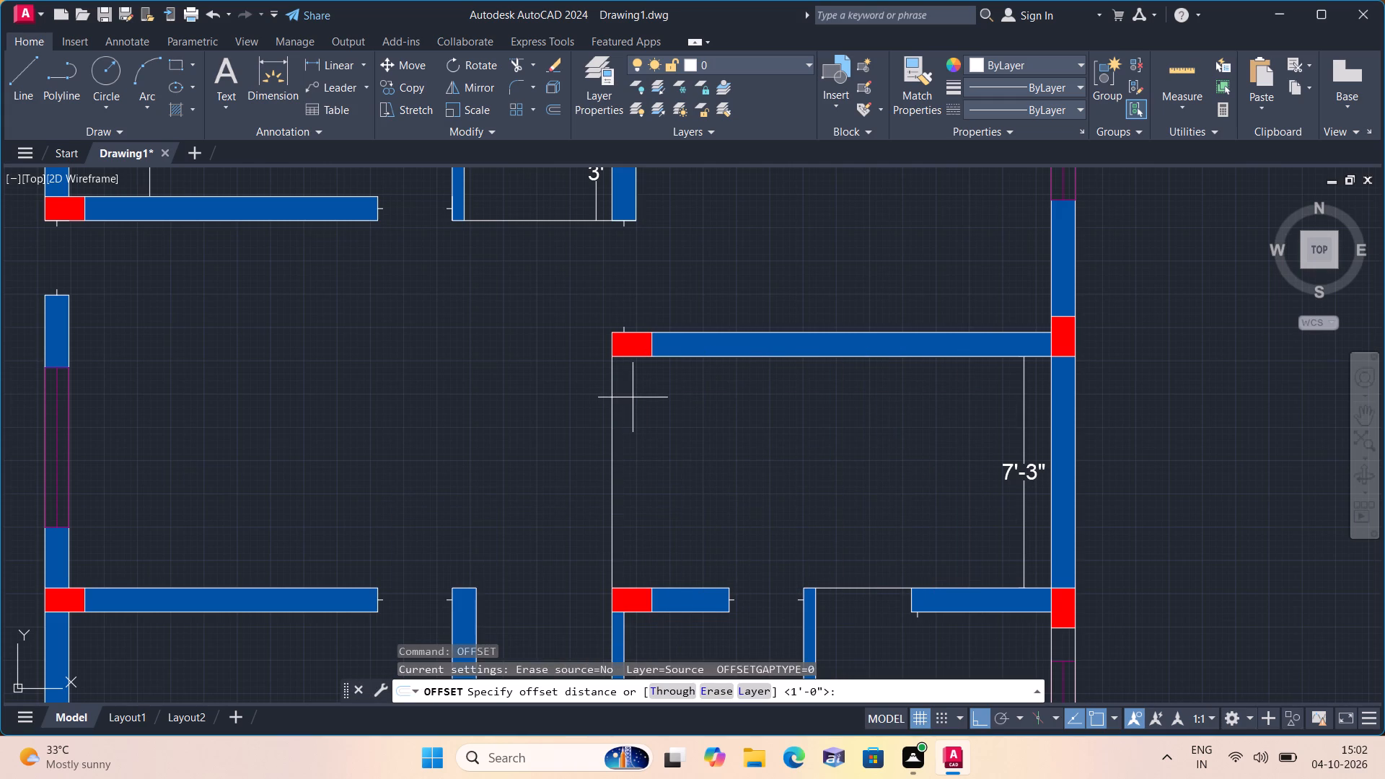
{"action": "type", "text": "10\""}
{"action": "key", "text": "space"}
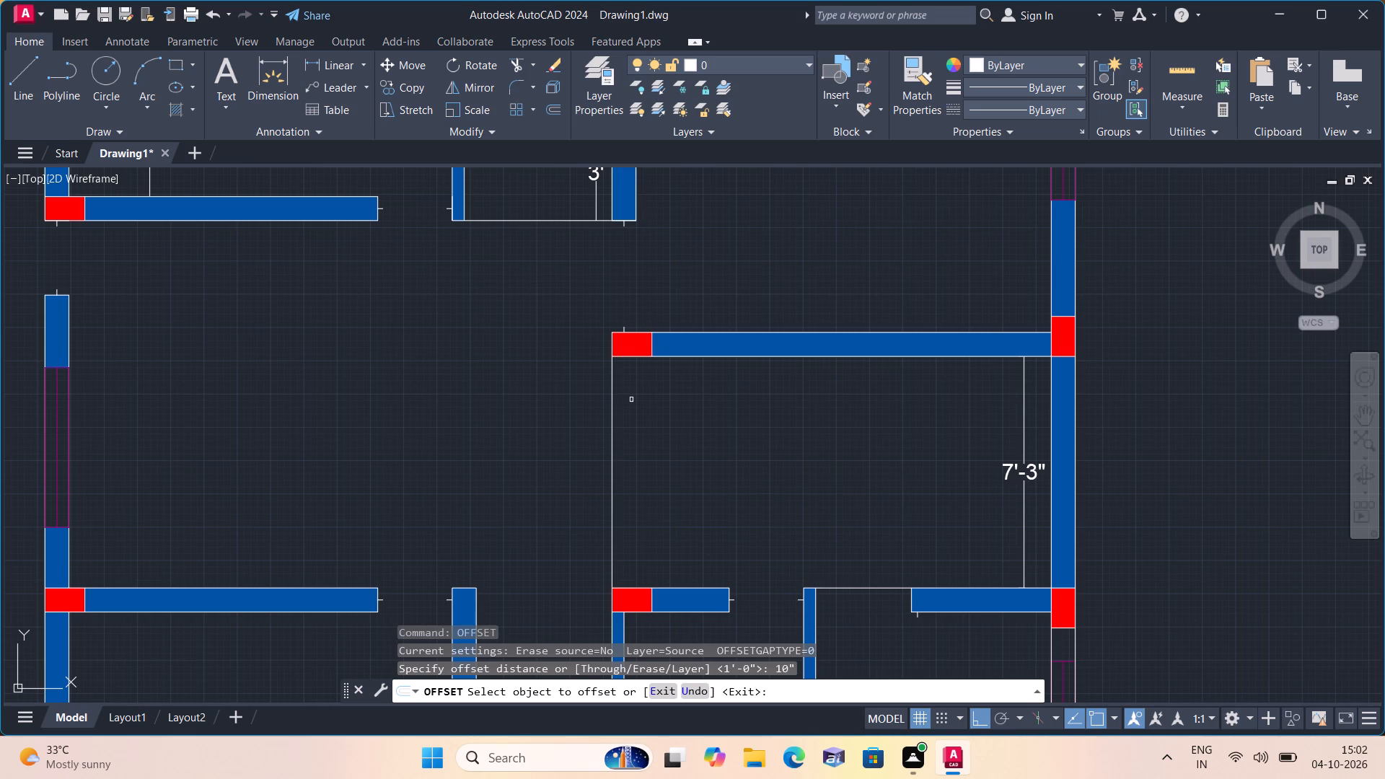
{"action": "left_click", "coordinate": [613, 392]}
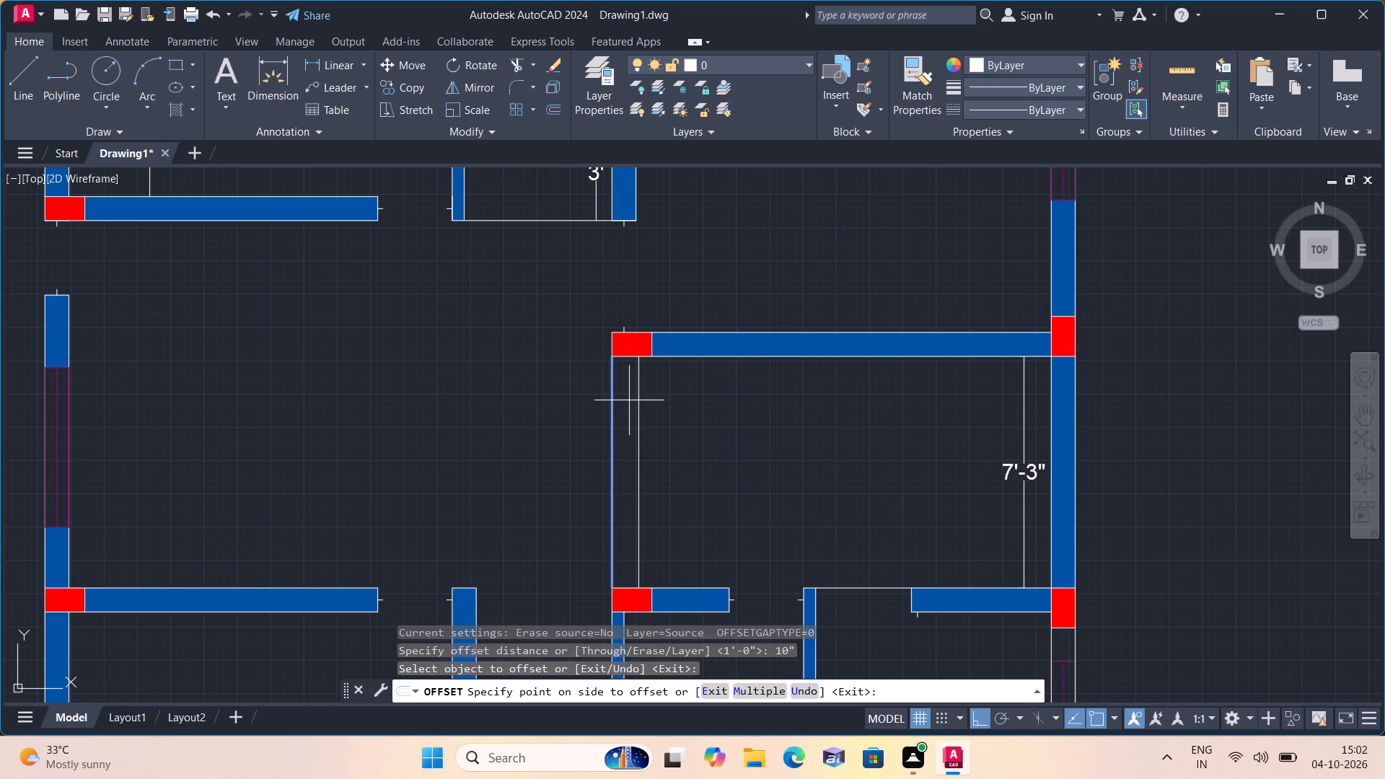
{"action": "left_click", "coordinate": [646, 405]}
{"action": "left_click", "coordinate": [641, 398]}
{"action": "left_click", "coordinate": [657, 405]}
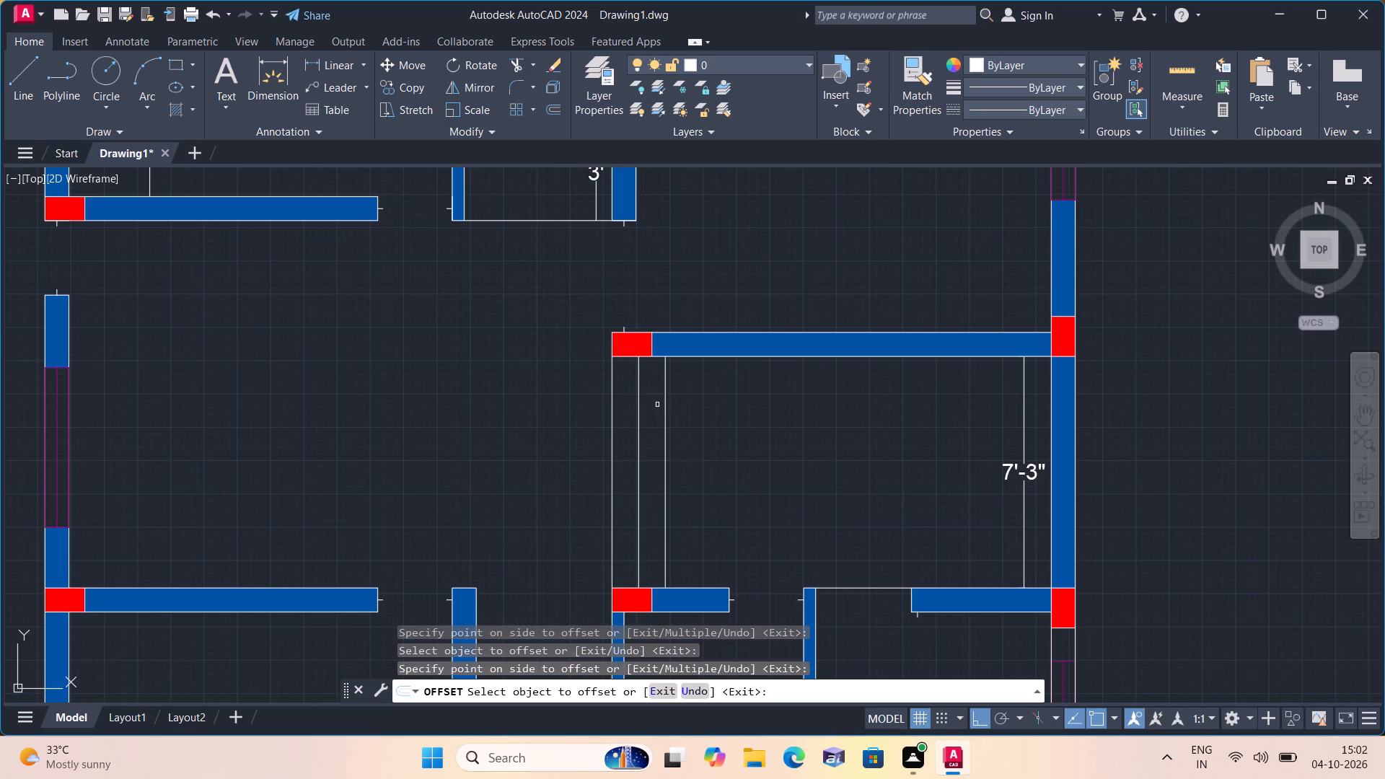
{"action": "left_click", "coordinate": [666, 408]}
{"action": "left_click", "coordinate": [679, 413]}
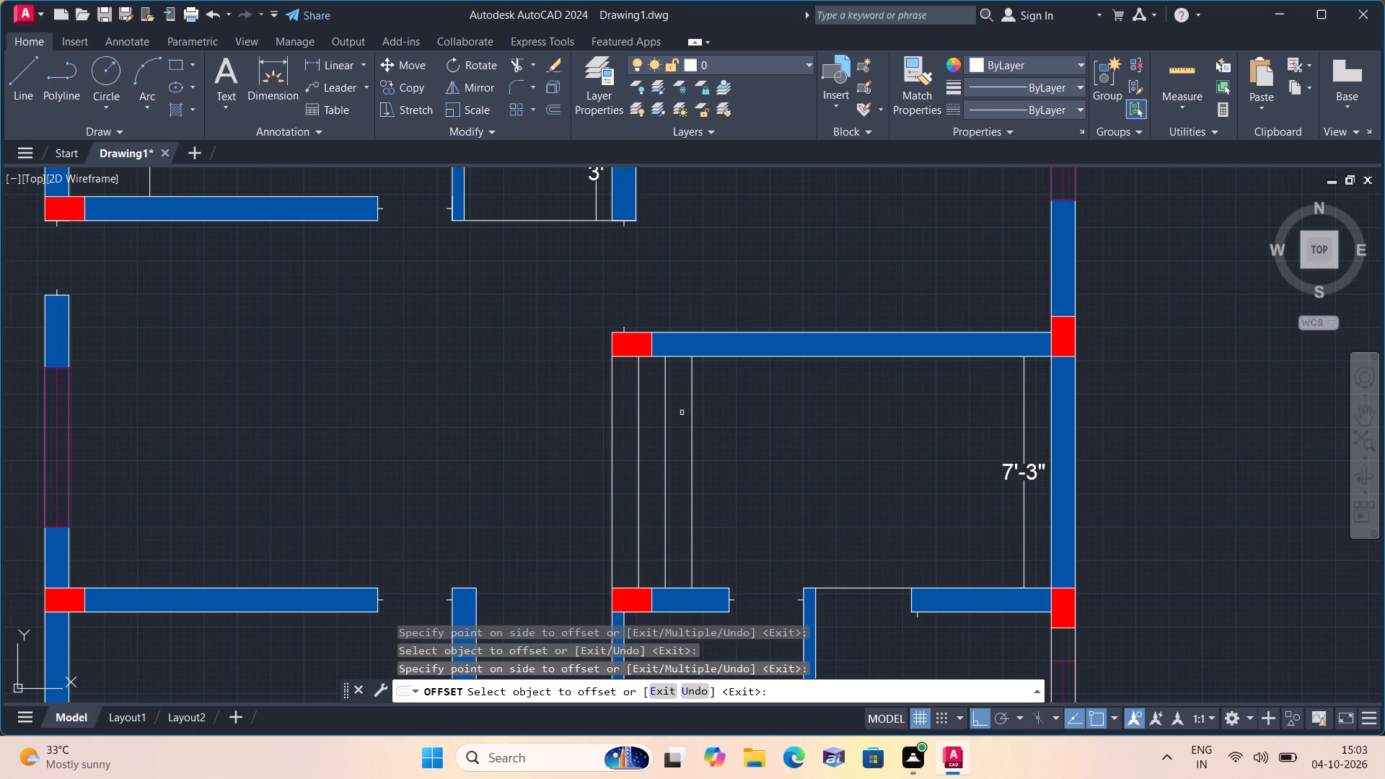
{"action": "left_click", "coordinate": [690, 416]}
{"action": "left_click", "coordinate": [715, 423]}
{"action": "left_click", "coordinate": [718, 423]}
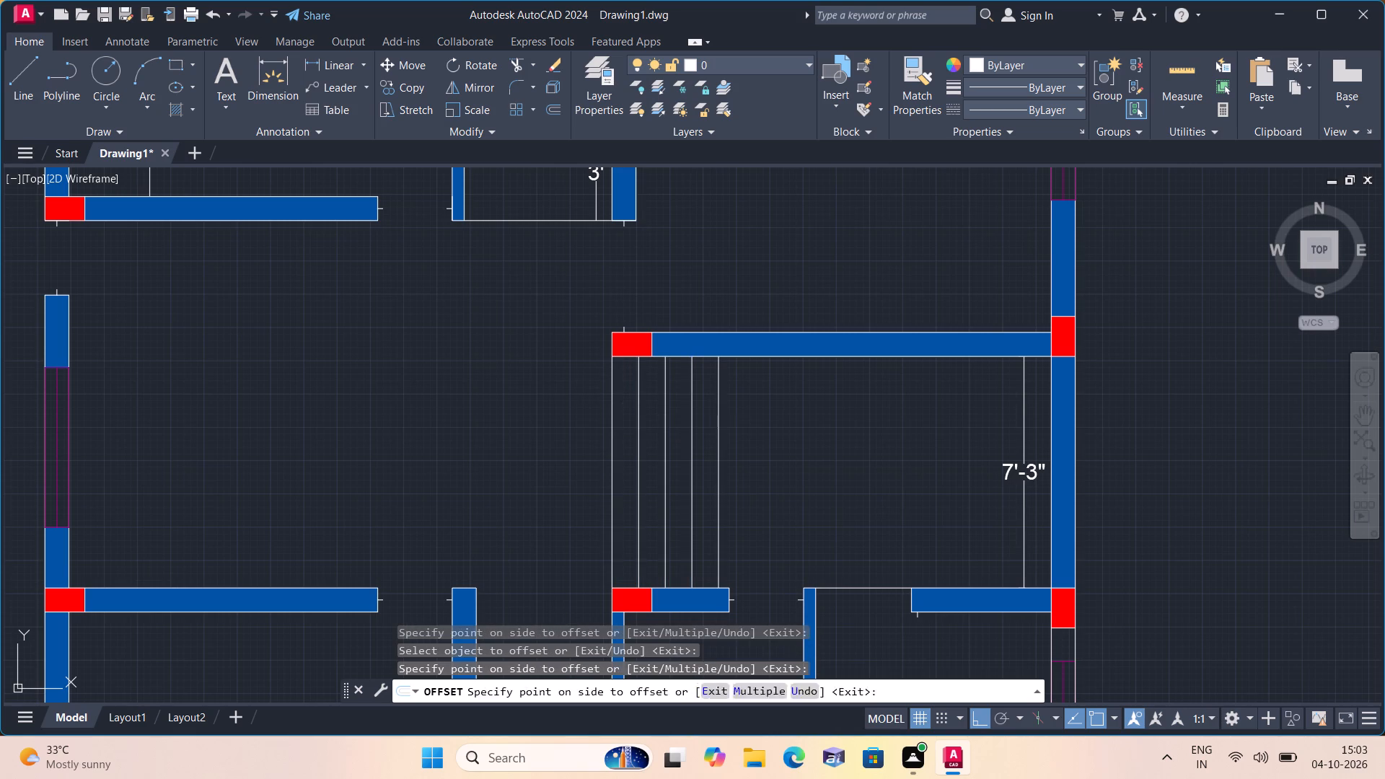
{"action": "left_click", "coordinate": [752, 430]}
{"action": "left_click", "coordinate": [747, 421]}
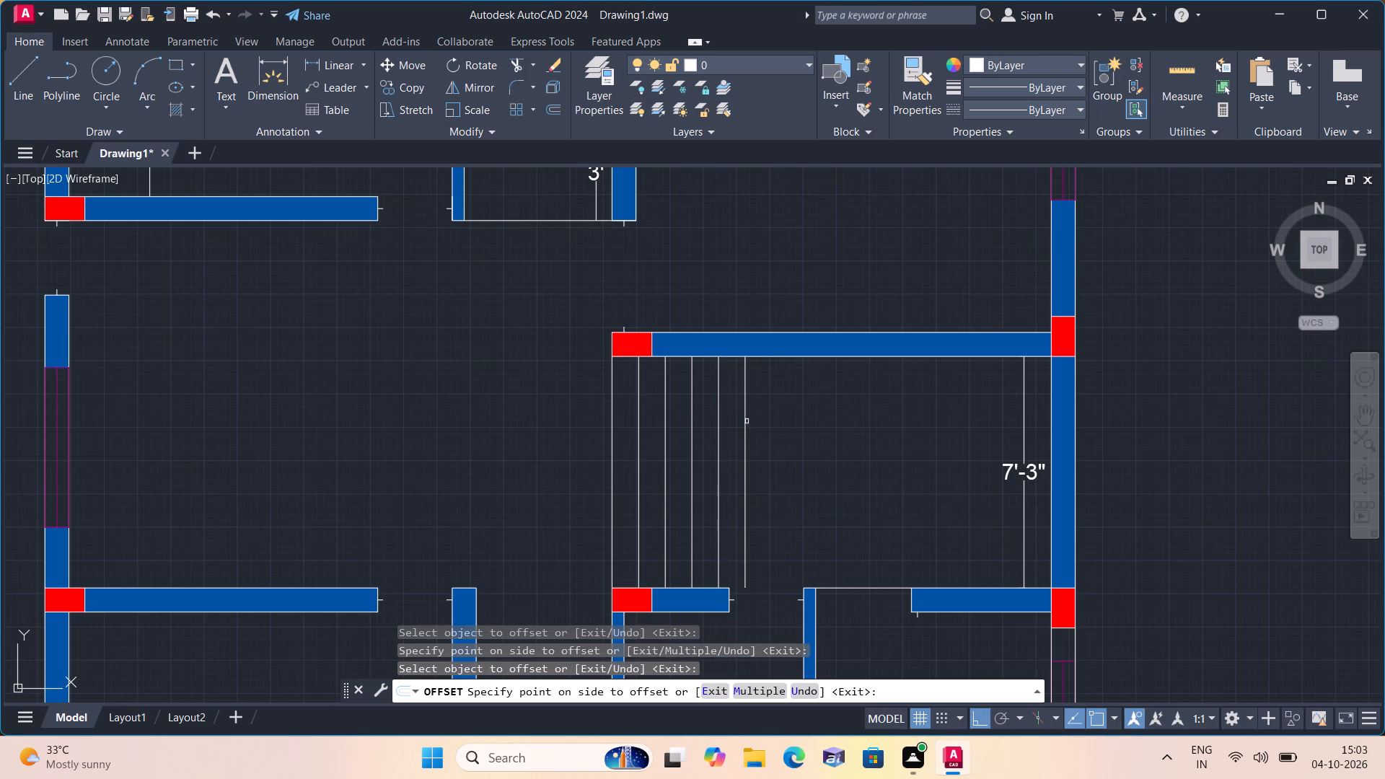
{"action": "left_click", "coordinate": [760, 431]}
{"action": "left_click", "coordinate": [769, 433]}
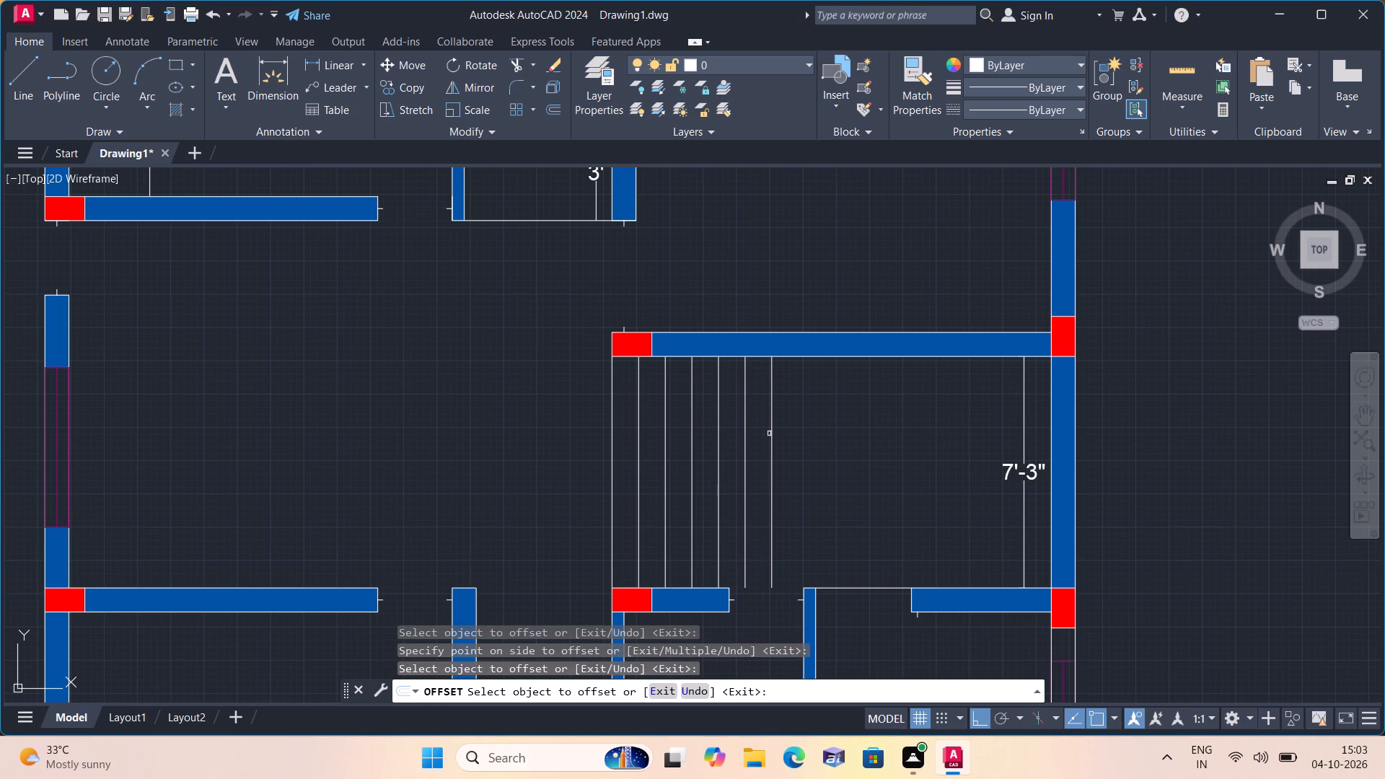
{"action": "left_click", "coordinate": [776, 435]}
{"action": "left_click", "coordinate": [776, 433]}
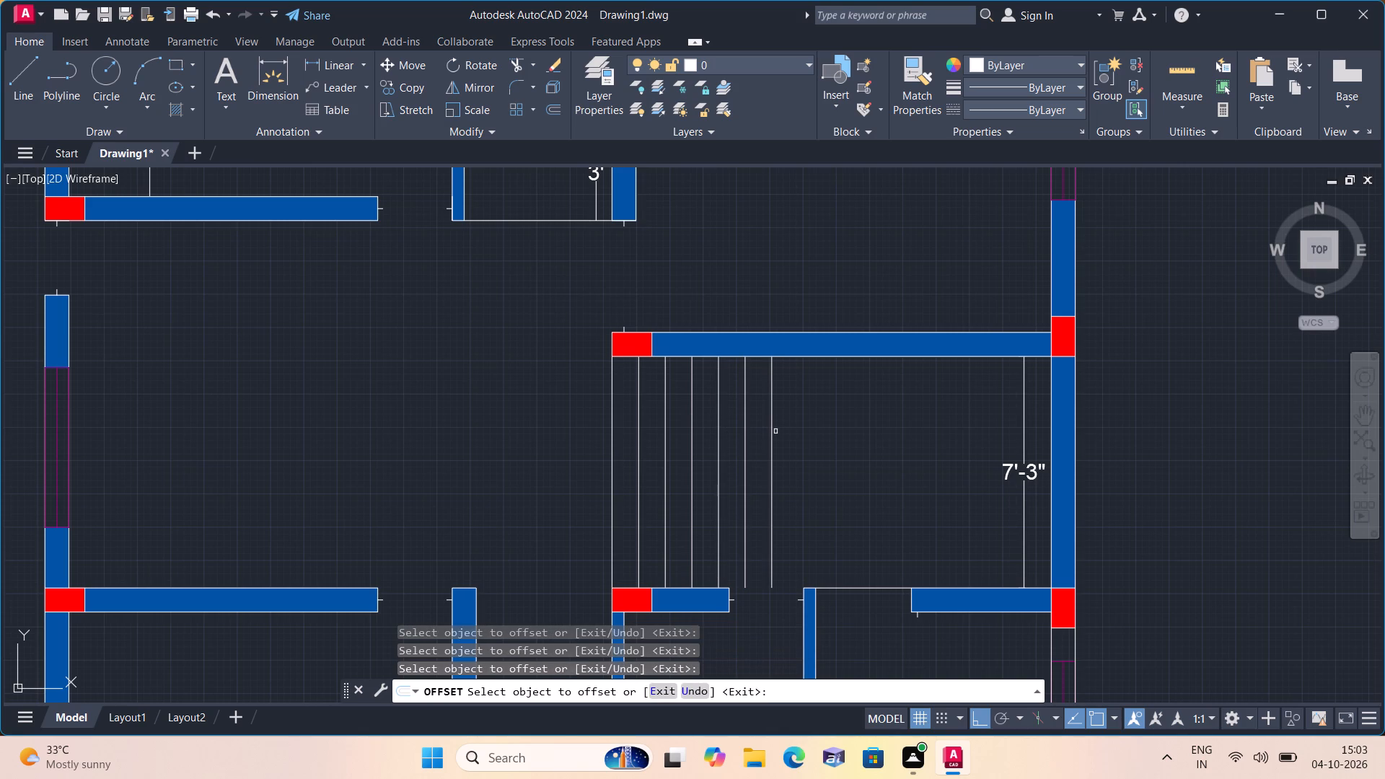
{"action": "left_click", "coordinate": [775, 431]}
{"action": "left_click", "coordinate": [773, 430]}
{"action": "left_click", "coordinate": [791, 437]}
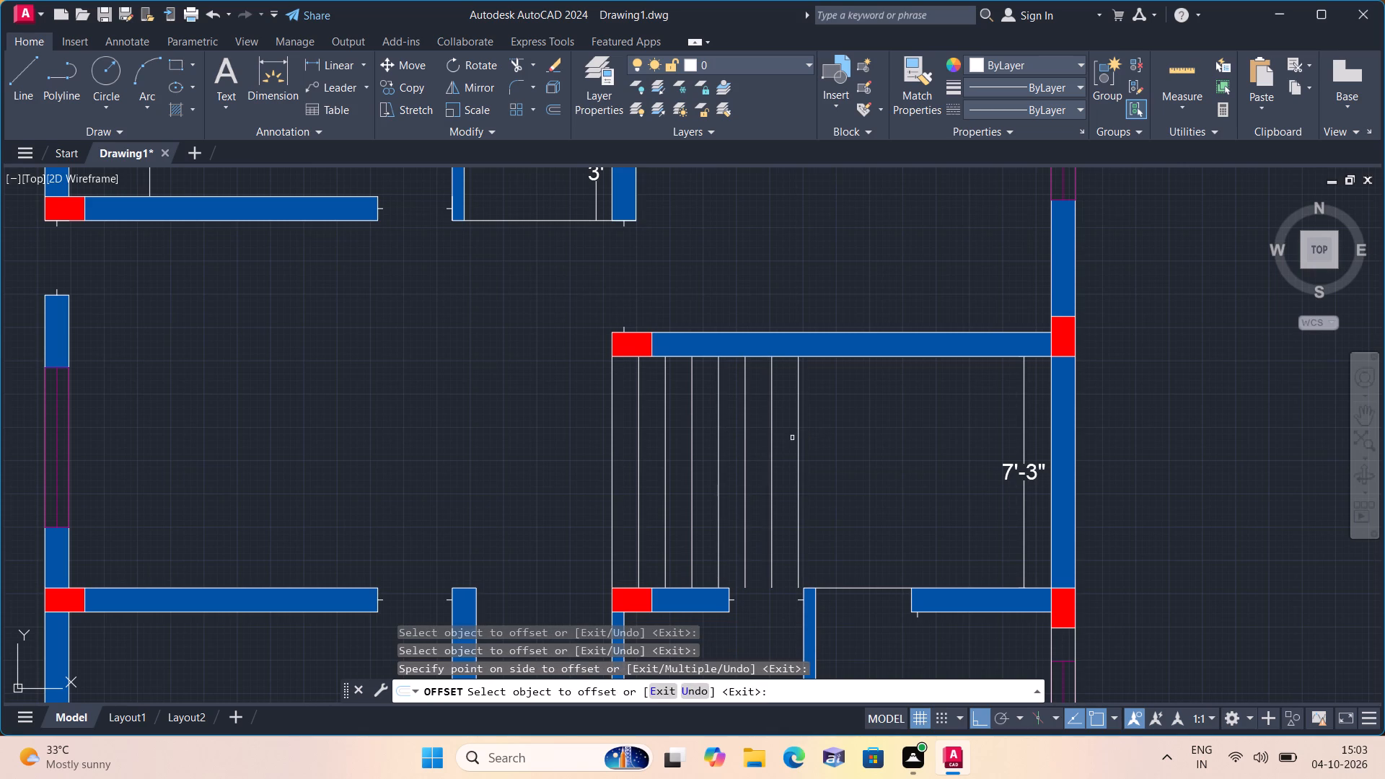
{"action": "left_click", "coordinate": [796, 439]}
{"action": "left_click", "coordinate": [813, 448]}
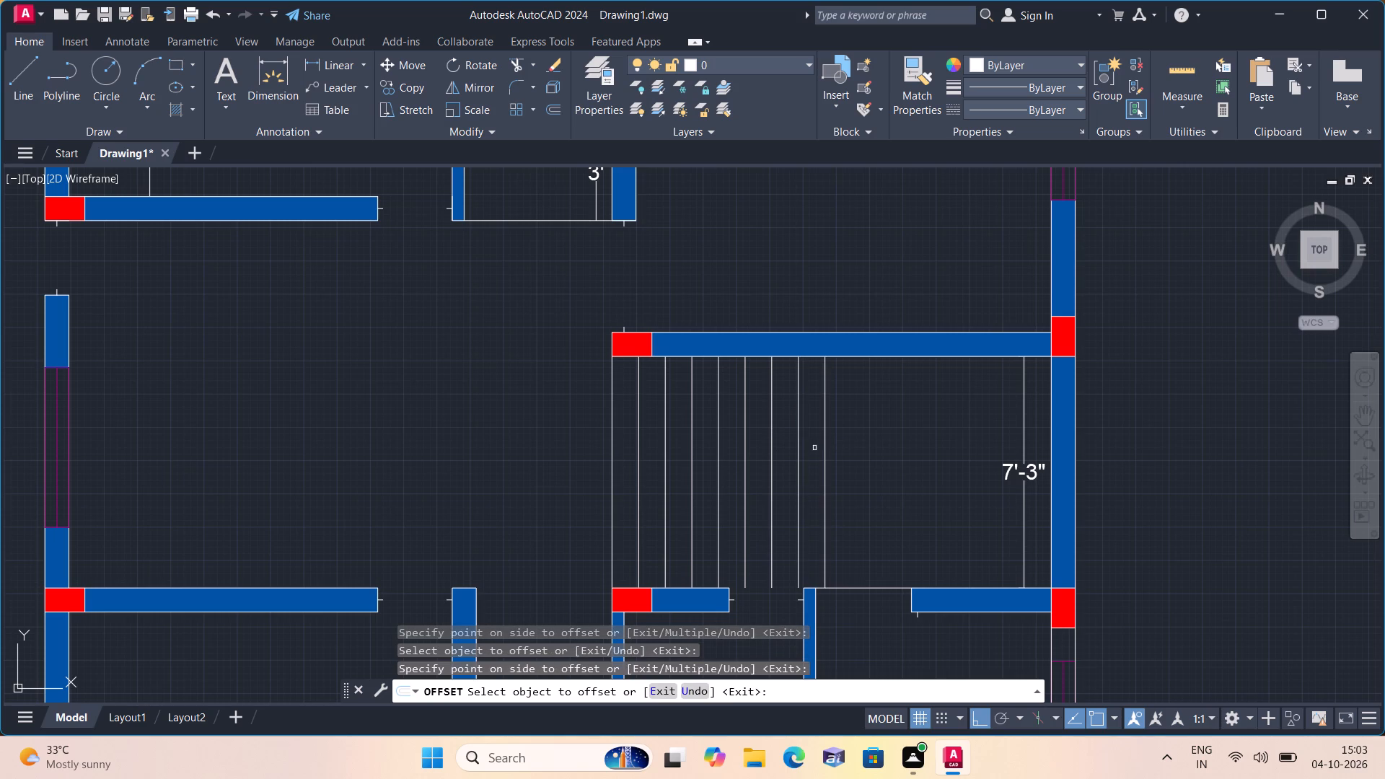
{"action": "left_click", "coordinate": [826, 452]}
{"action": "left_click", "coordinate": [843, 457]}
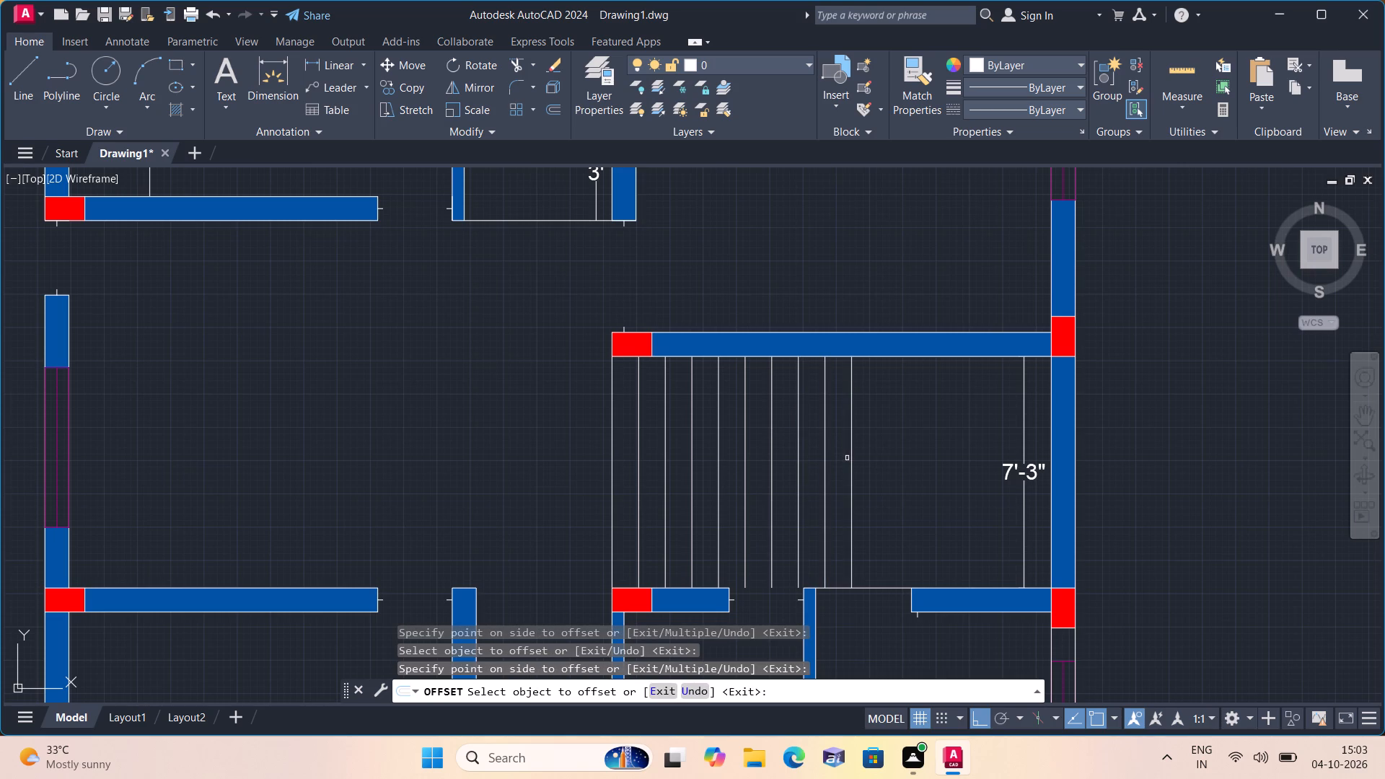
{"action": "left_click", "coordinate": [851, 459]}
{"action": "left_click", "coordinate": [869, 462]}
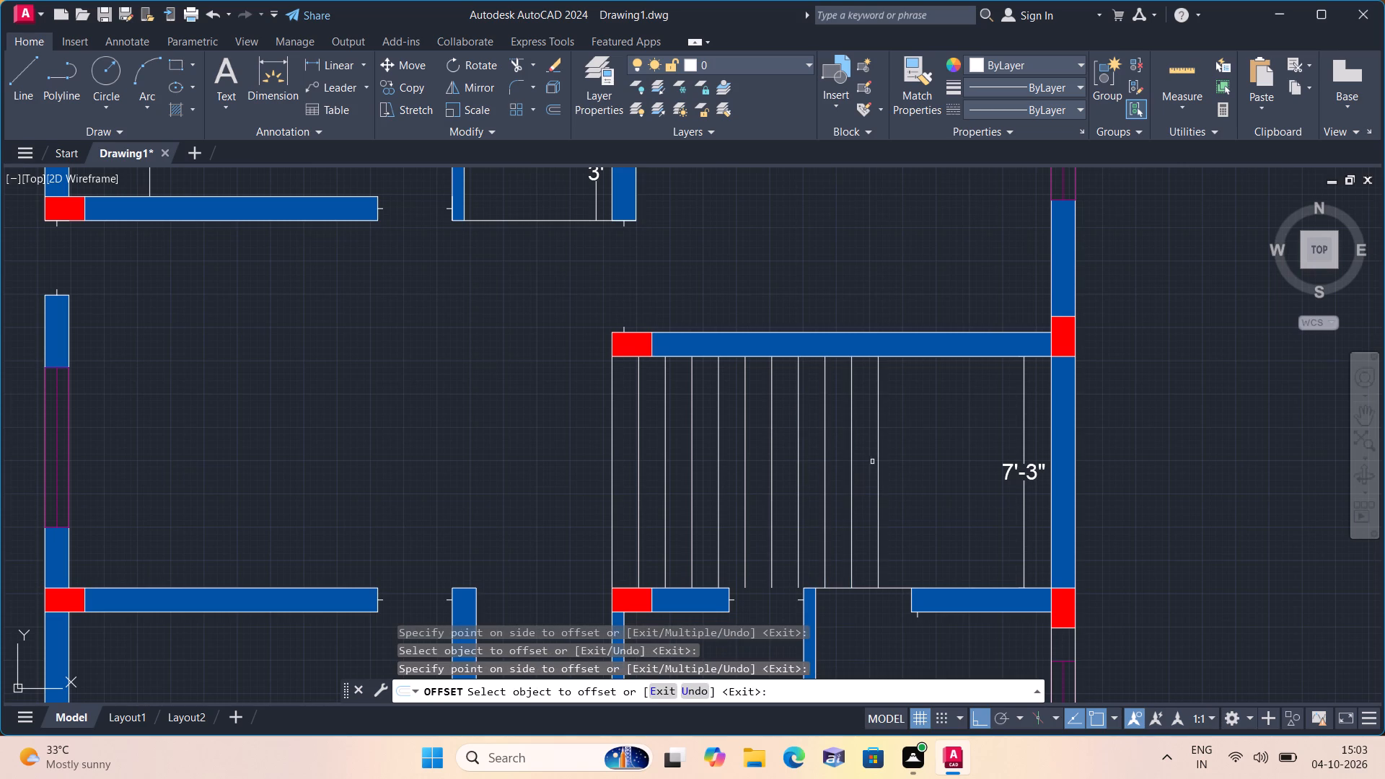
{"action": "left_click", "coordinate": [876, 462]}
{"action": "left_click", "coordinate": [927, 469]}
{"action": "key", "text": "Escape"}
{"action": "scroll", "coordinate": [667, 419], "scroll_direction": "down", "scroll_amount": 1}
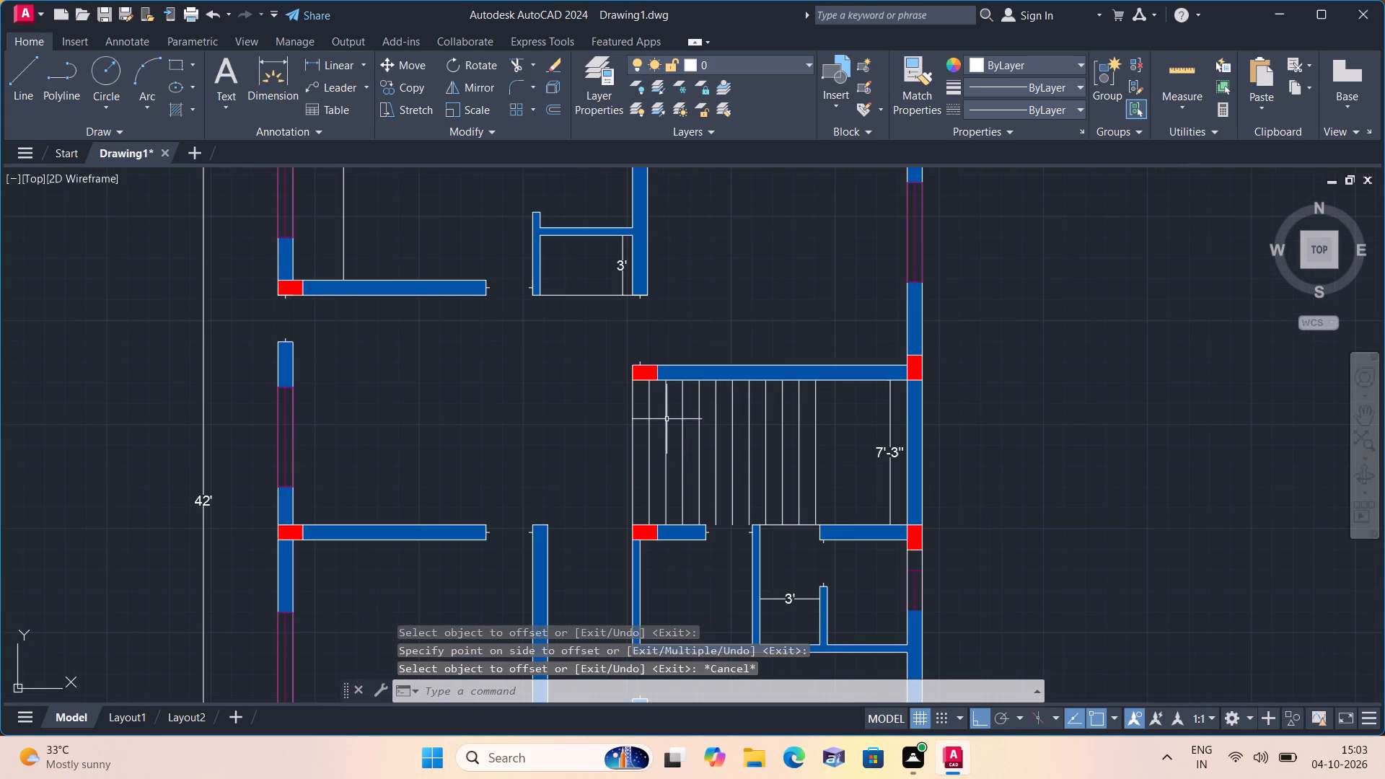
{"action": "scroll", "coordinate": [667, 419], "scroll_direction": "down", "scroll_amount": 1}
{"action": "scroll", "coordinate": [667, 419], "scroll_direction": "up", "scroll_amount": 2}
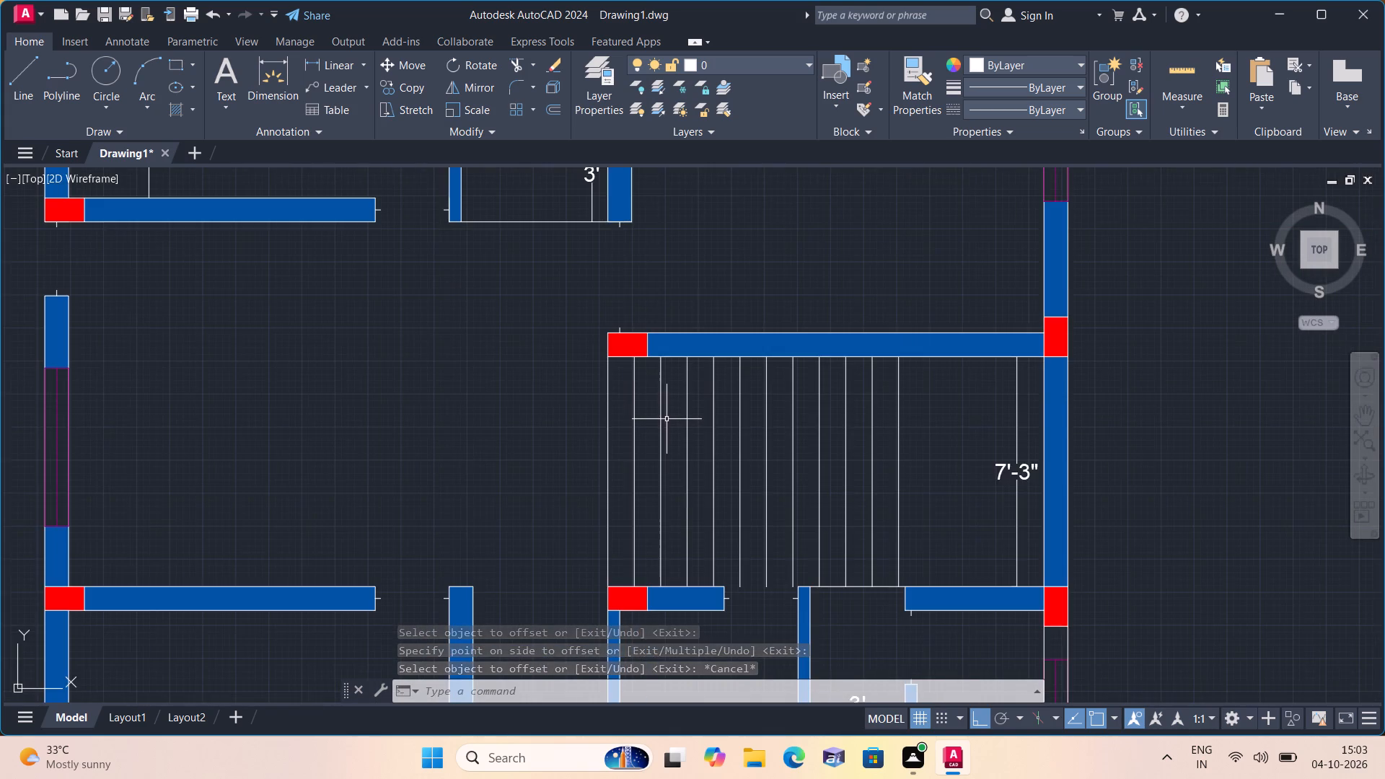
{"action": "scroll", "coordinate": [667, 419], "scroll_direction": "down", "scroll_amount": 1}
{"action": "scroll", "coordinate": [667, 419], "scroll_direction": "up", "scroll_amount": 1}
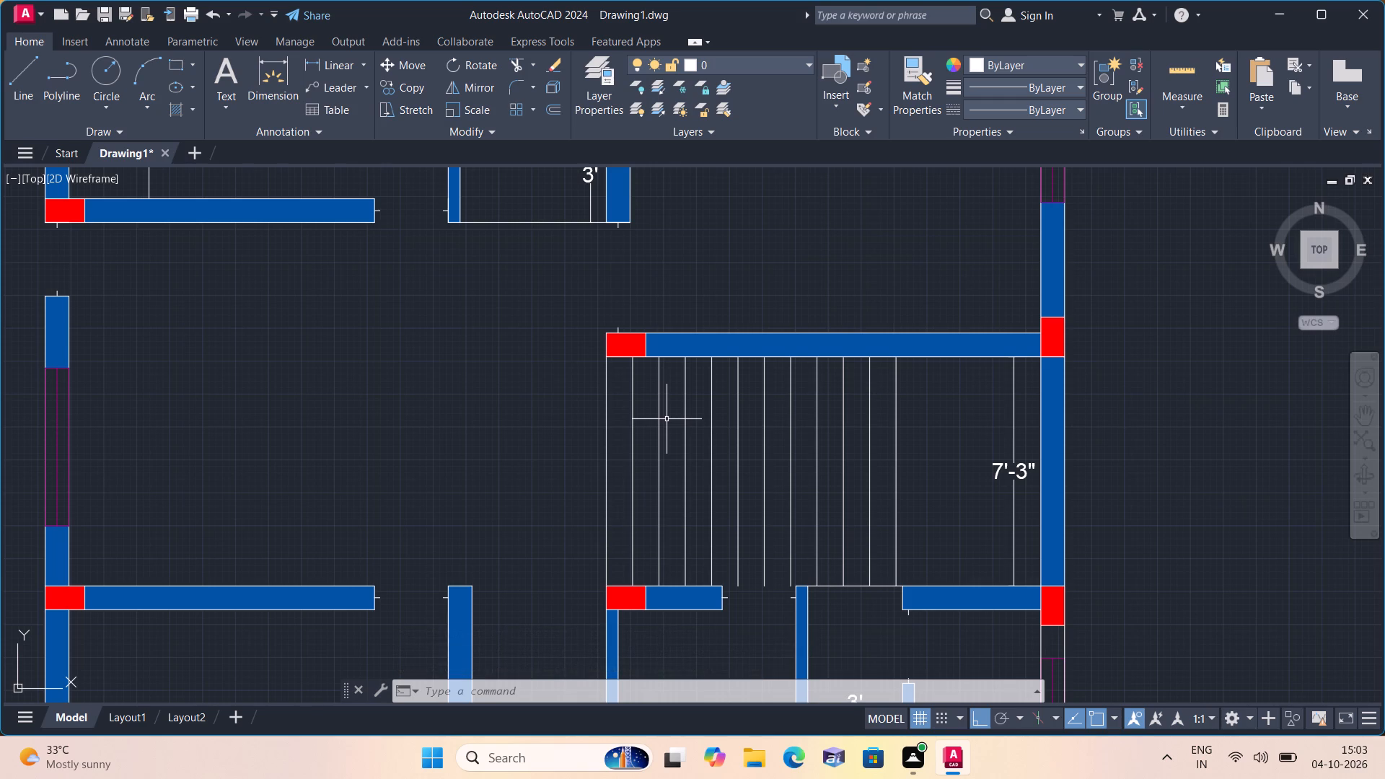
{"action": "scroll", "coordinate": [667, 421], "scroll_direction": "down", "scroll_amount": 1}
Draw a U-shaped stair direction line across the upper treads, about 4'-1" down beyond the last tread, and back to the second tread space.
{"action": "type", "text": "l"}
{"action": "key", "text": "space"}
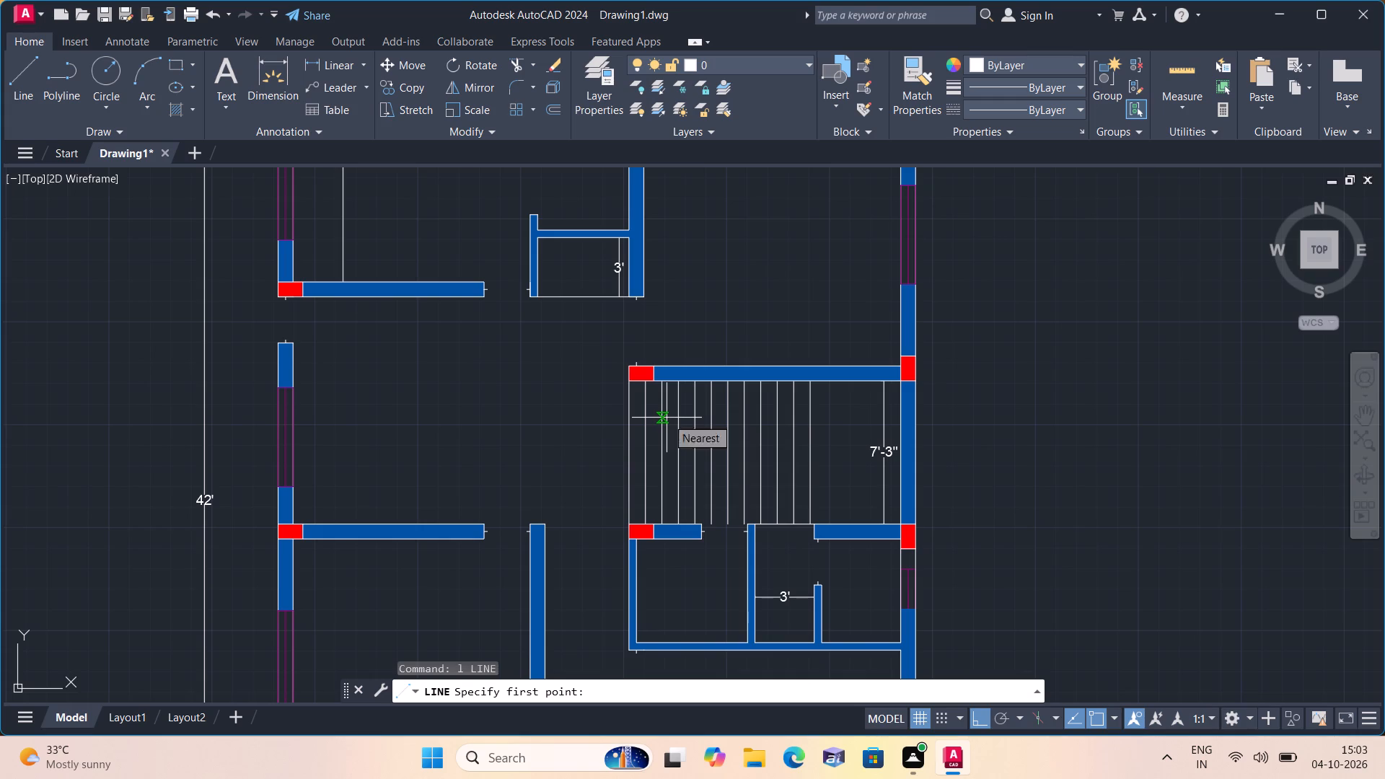
{"action": "middle_click_drag", "start_coordinate": [667, 418], "coordinate": [696, 466]}
{"action": "scroll", "coordinate": [638, 446], "scroll_direction": "up", "scroll_amount": 1}
{"action": "left_click", "coordinate": [638, 463]}
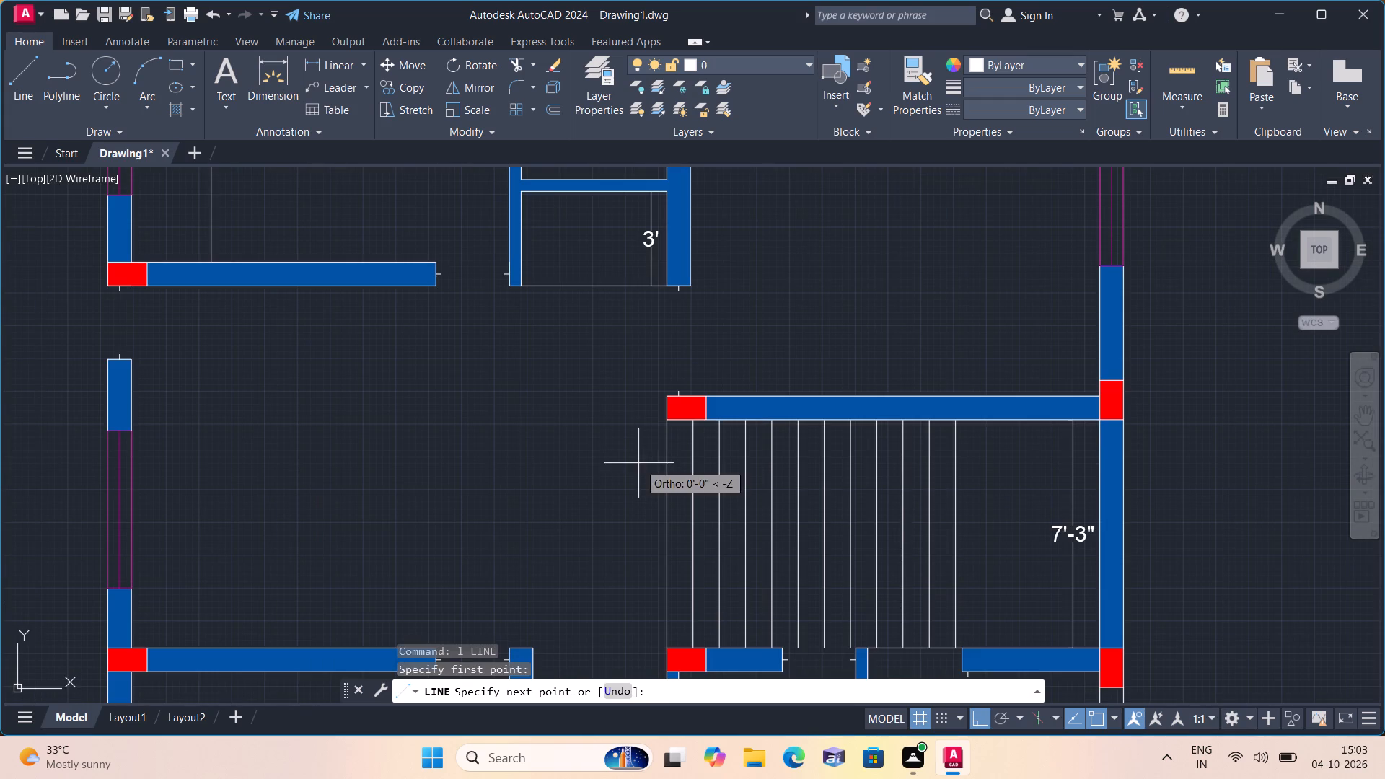
{"action": "left_click", "coordinate": [991, 464]}
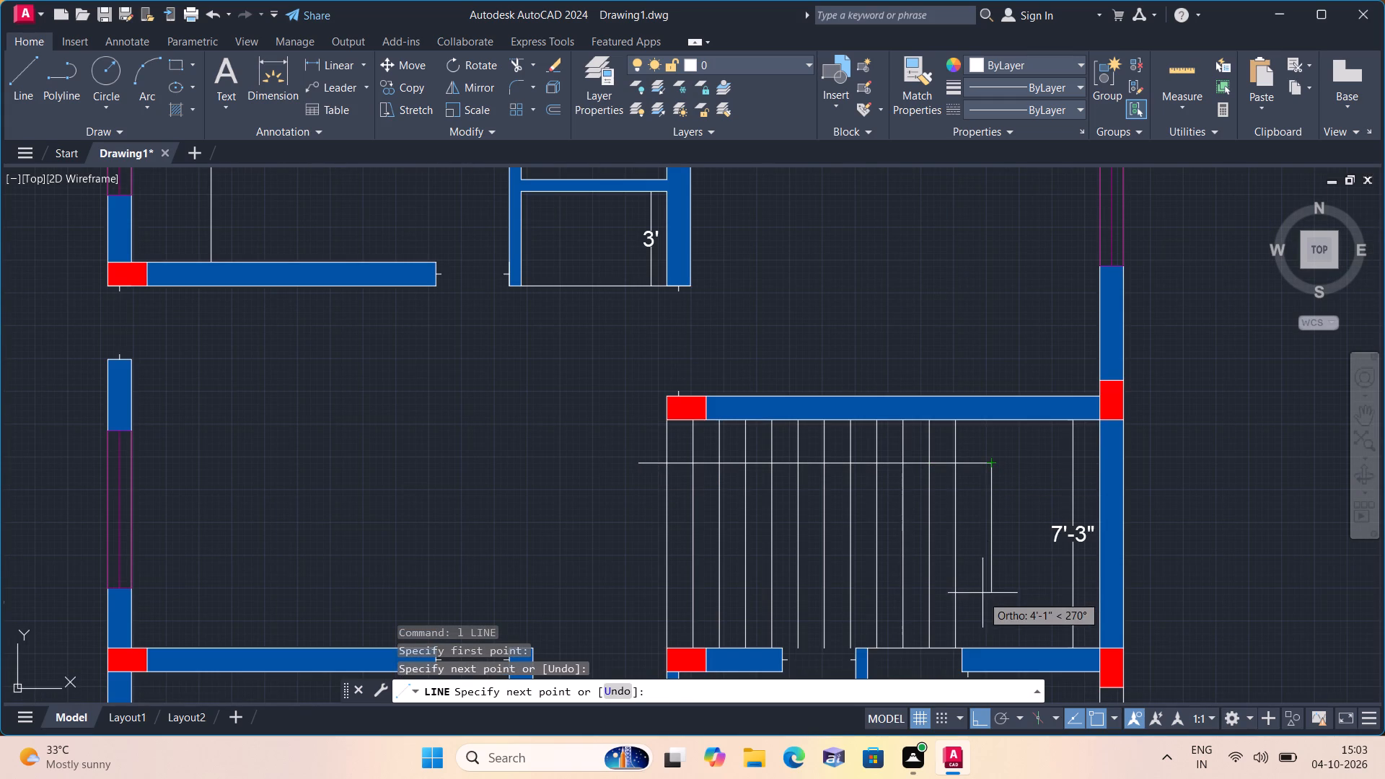
{"action": "left_click", "coordinate": [980, 594]}
{"action": "scroll", "coordinate": [711, 595], "scroll_direction": "up", "scroll_amount": 1}
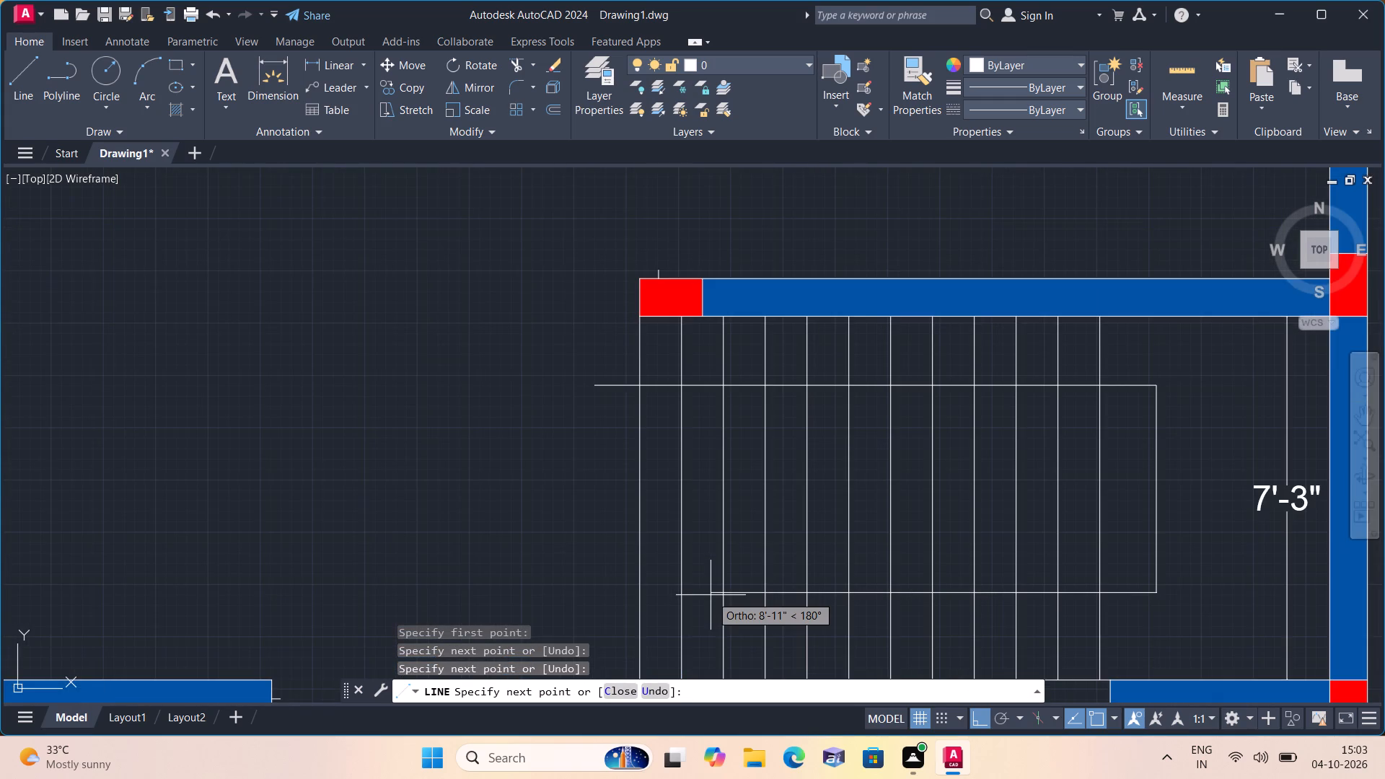
{"action": "scroll", "coordinate": [711, 595], "scroll_direction": "up", "scroll_amount": 2}
{"action": "left_click", "coordinate": [683, 575]}
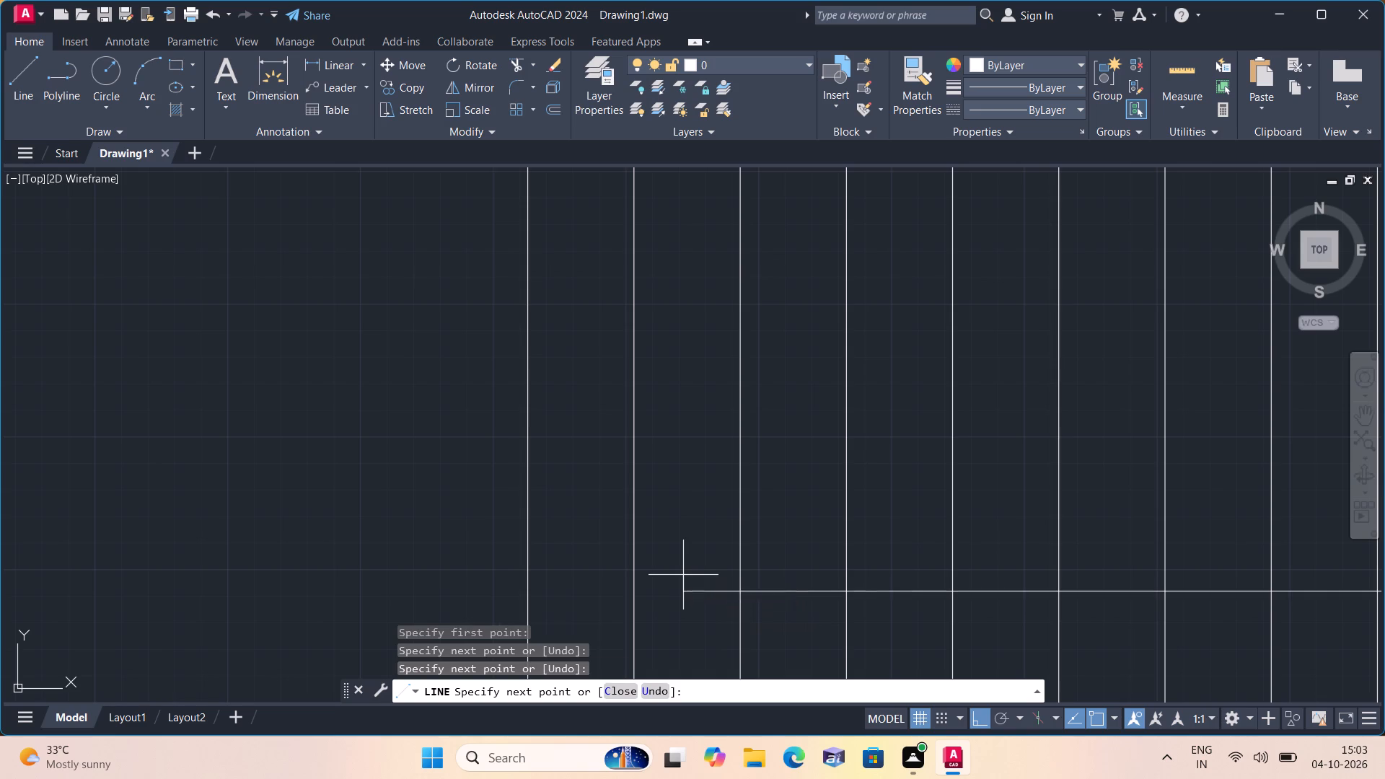
With Ortho off, draw two short diagonal lines forming an arrowhead at the lower end of the stair direction line.
{"action": "key", "text": "F8"}
{"action": "left_click", "coordinate": [712, 574]}
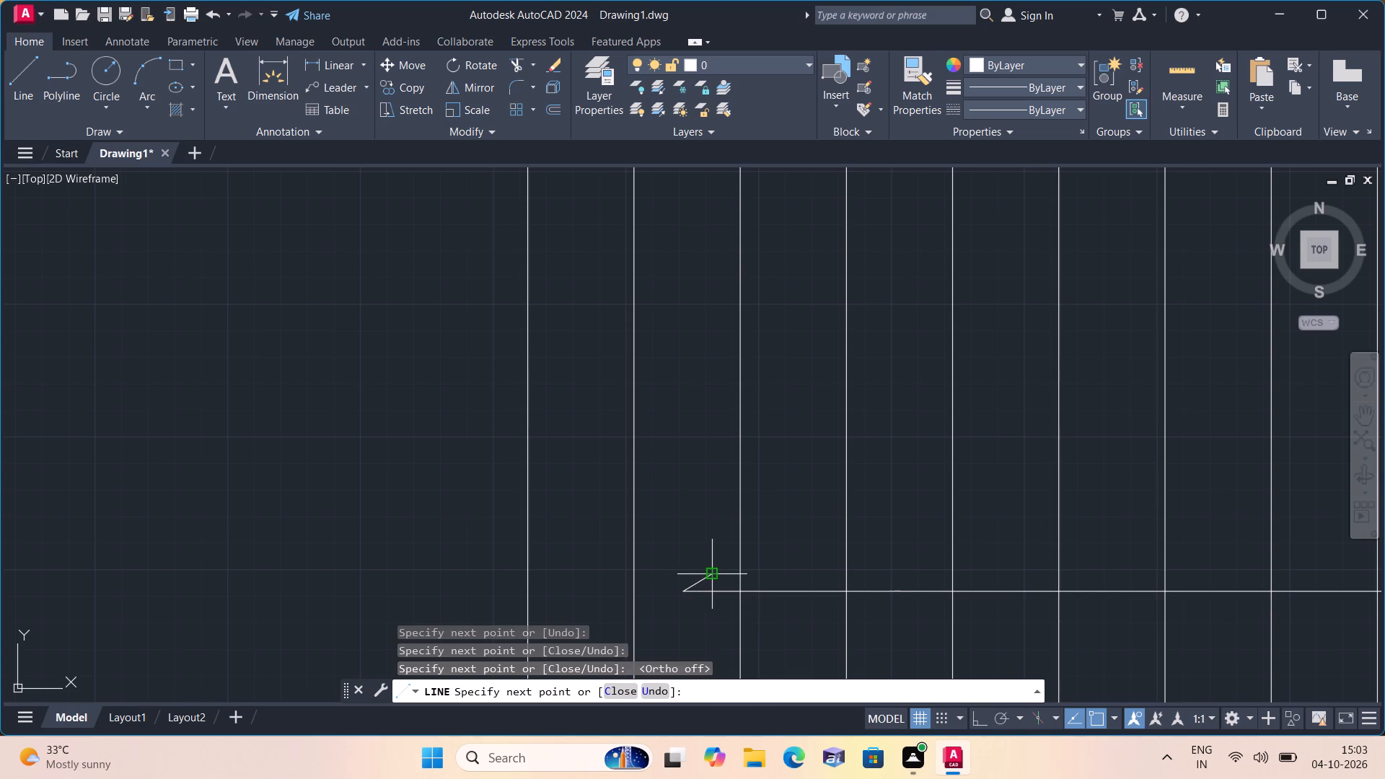
{"action": "key", "text": "F8"}
{"action": "key", "text": "F8"}
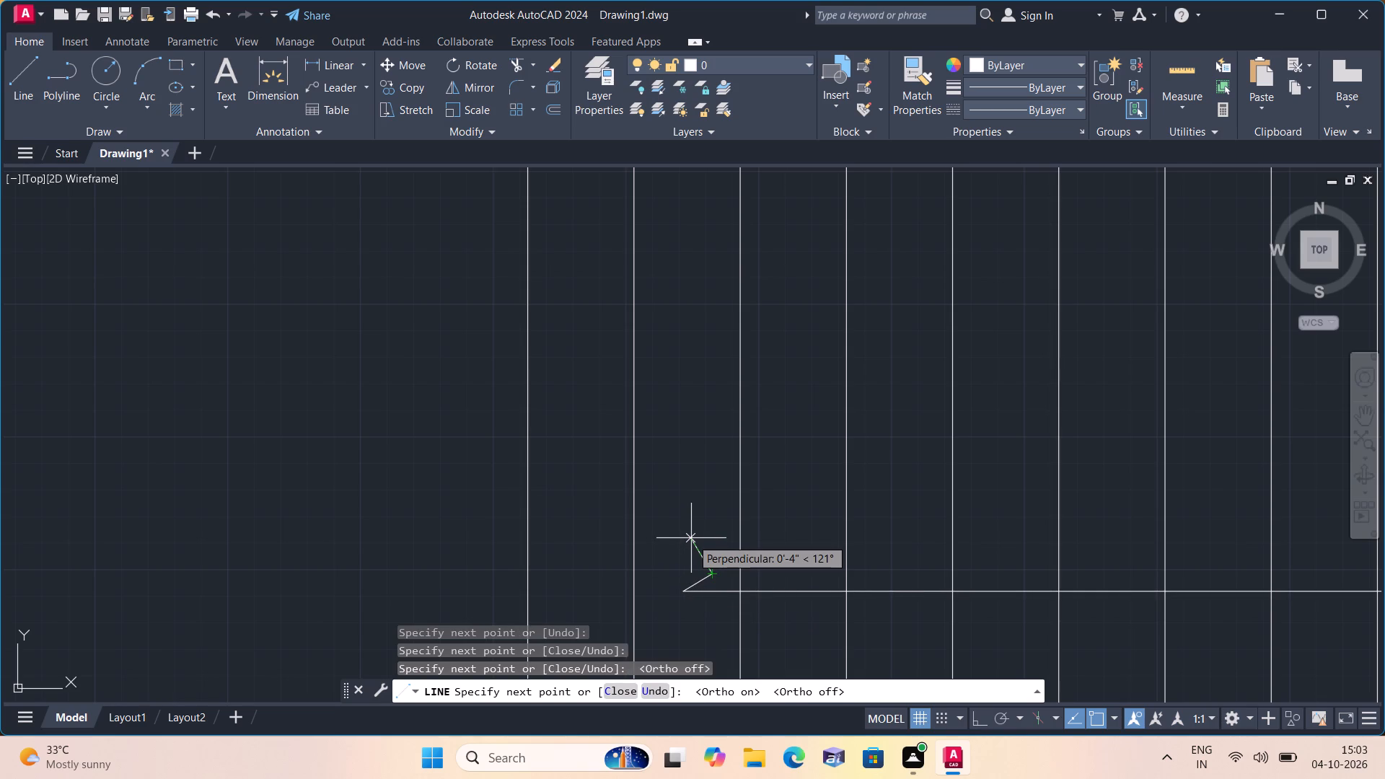
{"action": "key", "text": "Escape"}
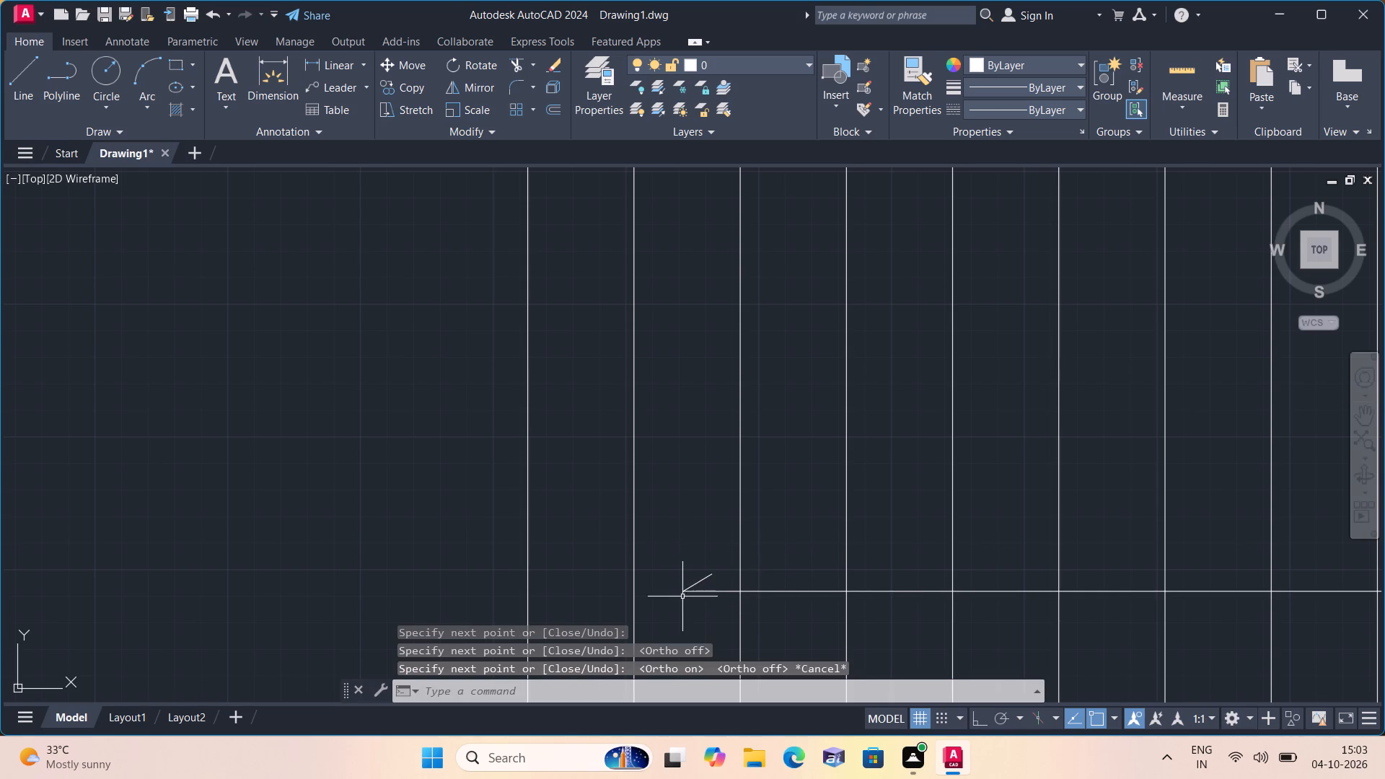
{"action": "key", "text": "space"}
{"action": "scroll", "coordinate": [682, 602], "scroll_direction": "up", "scroll_amount": 2}
{"action": "left_click", "coordinate": [686, 579]}
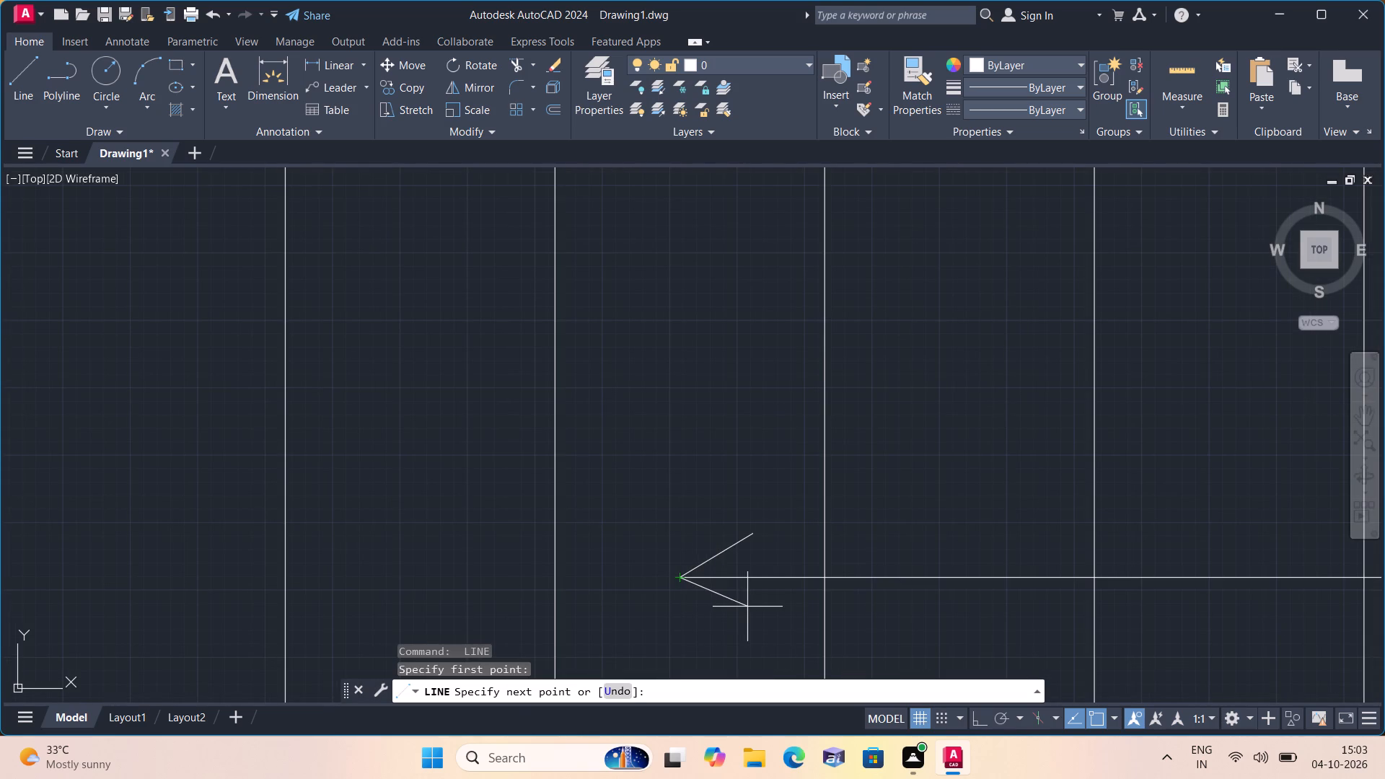
{"action": "left_click", "coordinate": [747, 607]}
{"action": "key", "text": "space"}
{"action": "scroll", "coordinate": [720, 581], "scroll_direction": "down", "scroll_amount": 1}
{"action": "middle_click_drag", "start_coordinate": [713, 577], "coordinate": [694, 522]}
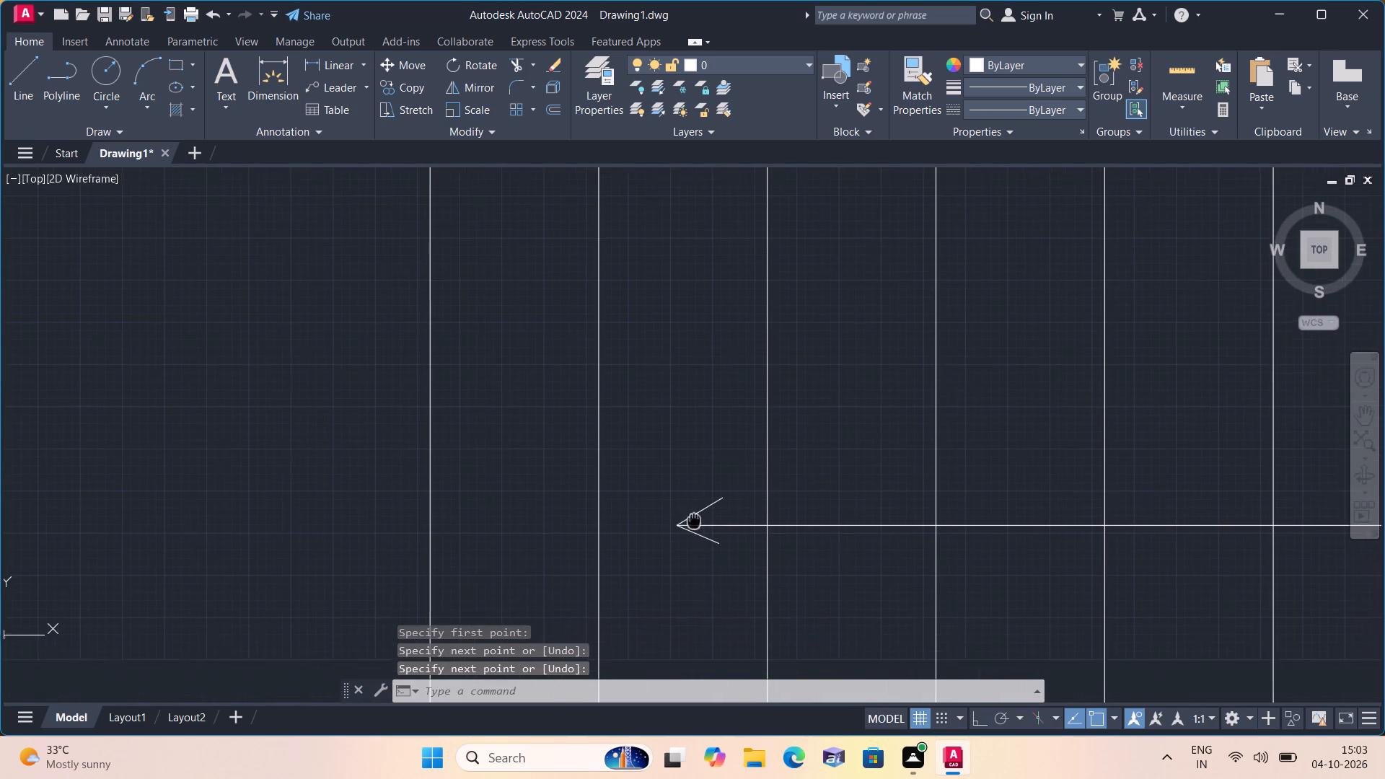
With Ortho on, draw a horizontal line through mid-stair from the first tread line to the vertical leg of the direction line.
{"action": "key", "text": "F8"}
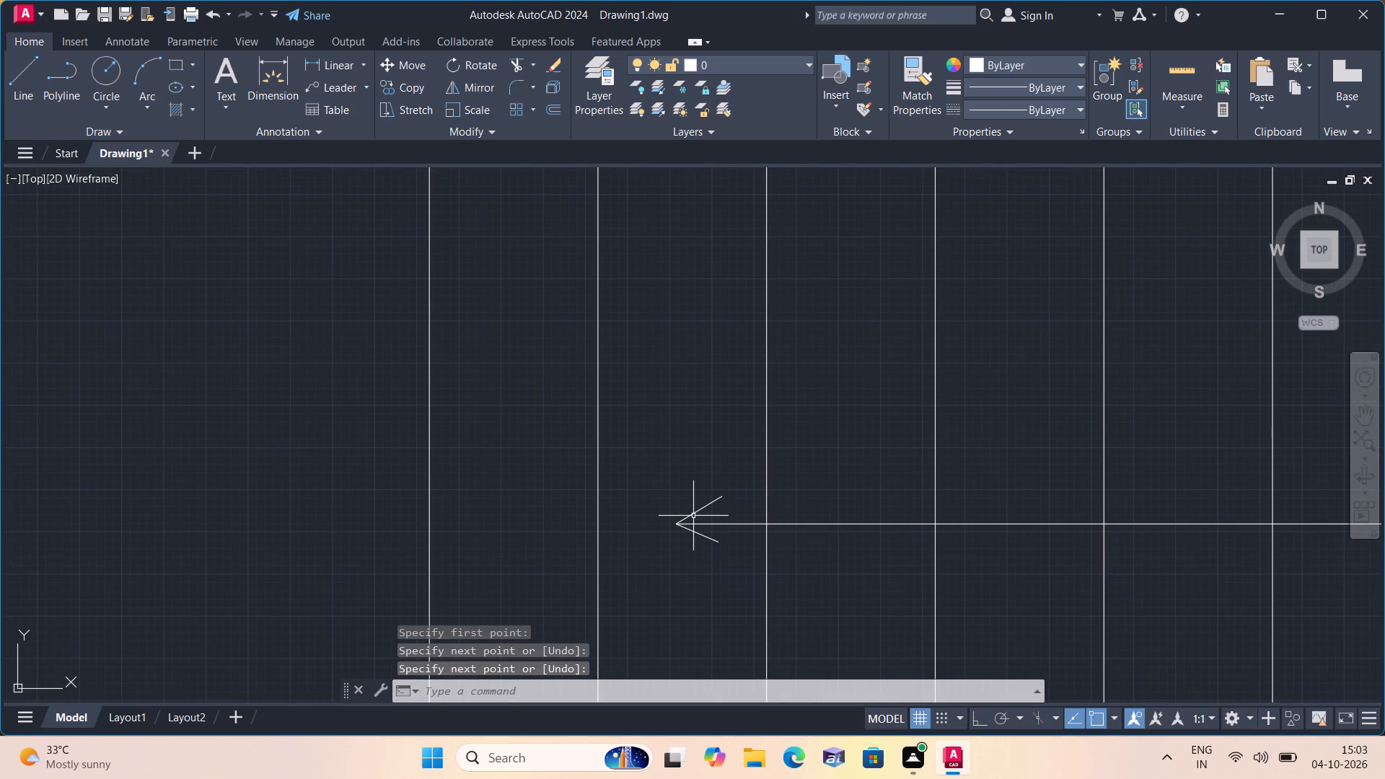
{"action": "key", "text": "space"}
{"action": "scroll", "coordinate": [681, 423], "scroll_direction": "down", "scroll_amount": 3}
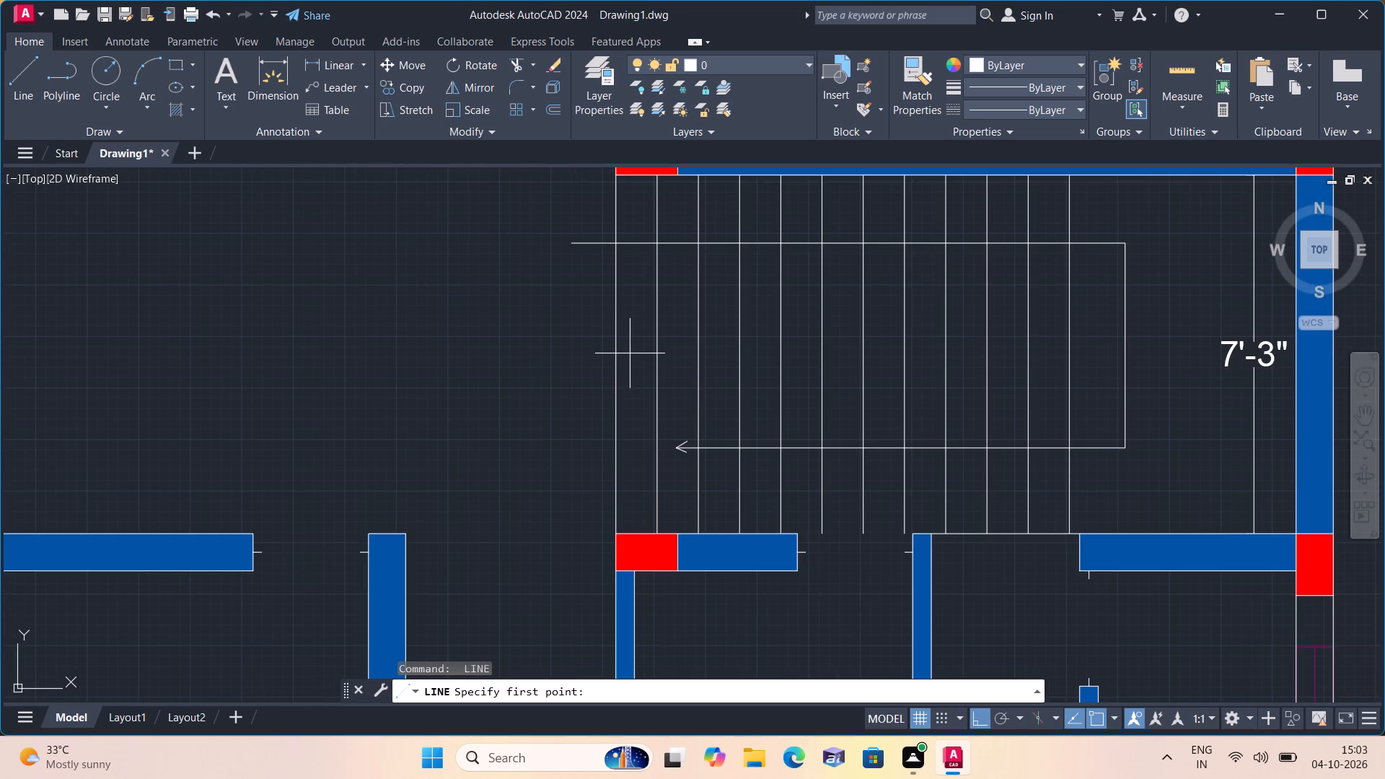
{"action": "left_click", "coordinate": [615, 354]}
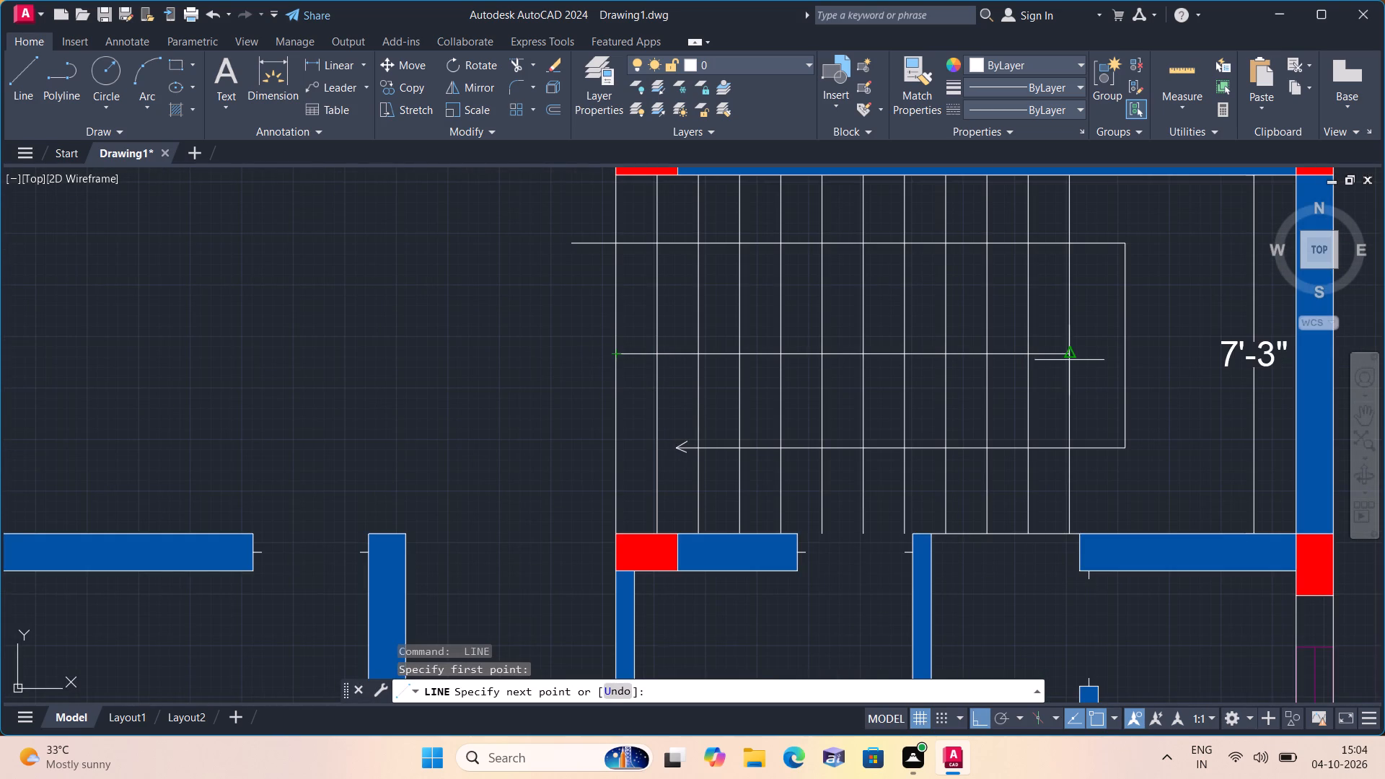
{"action": "left_click", "coordinate": [1125, 356]}
{"action": "key", "text": "space"}
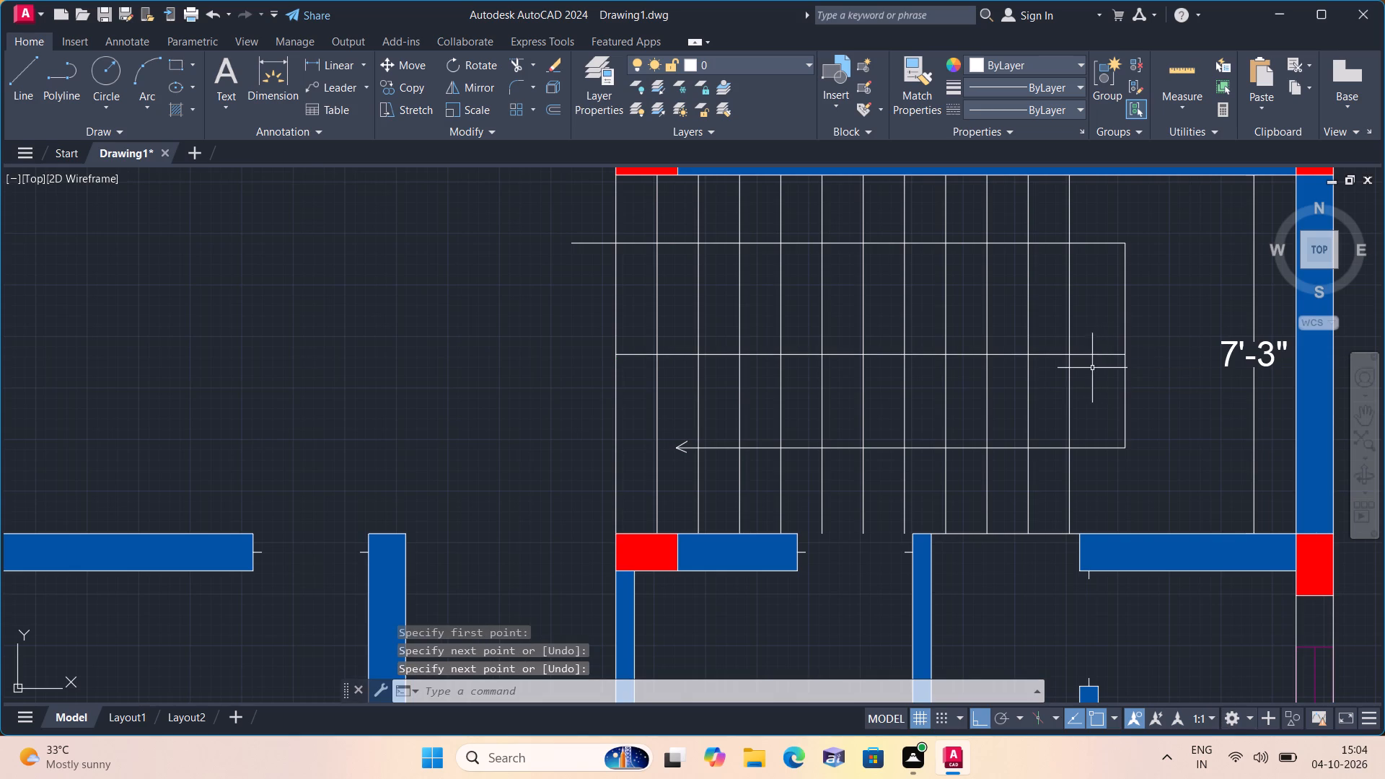
Offset the horizontal mid-stair line 2" upward and 2" downward to form the central divider.
{"action": "type", "text": "off 2\""}
{"action": "key", "text": "space"}
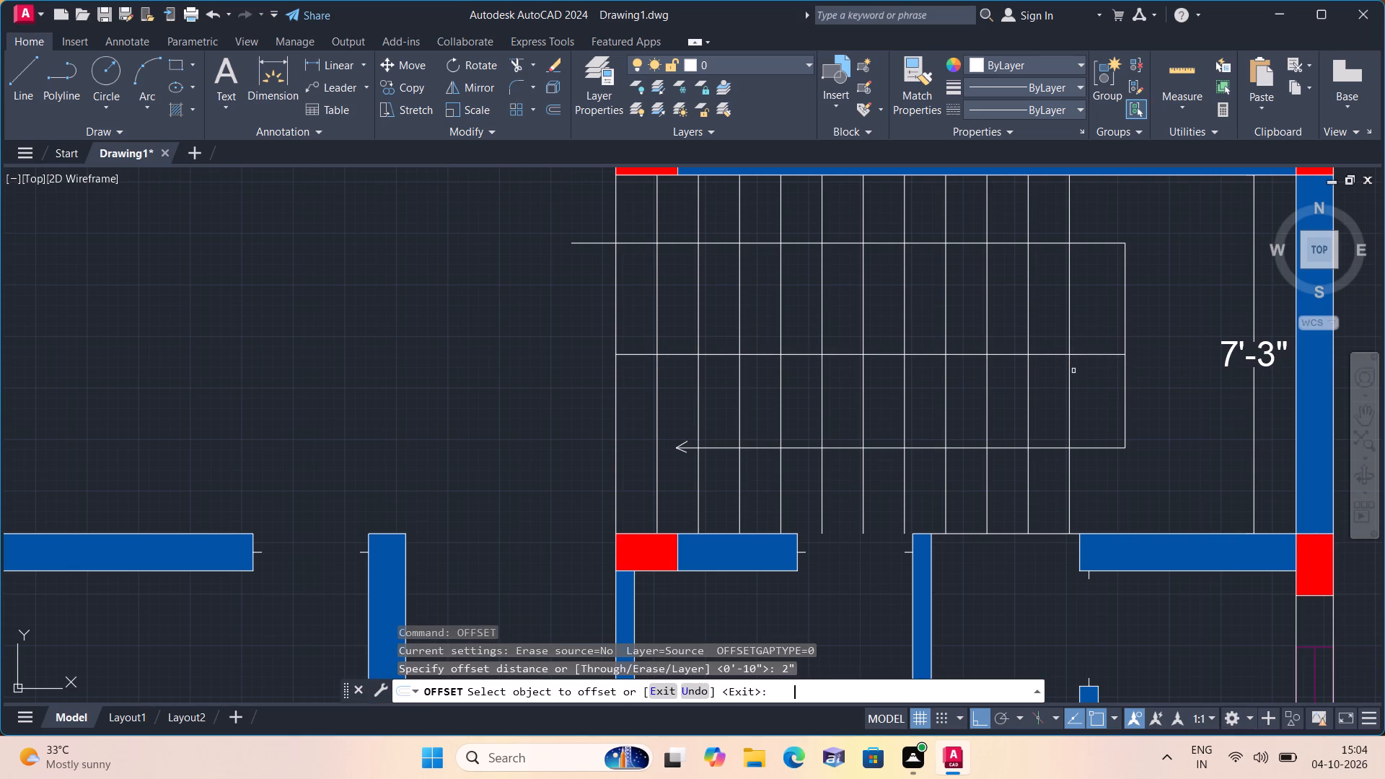
{"action": "left_click", "coordinate": [1050, 356]}
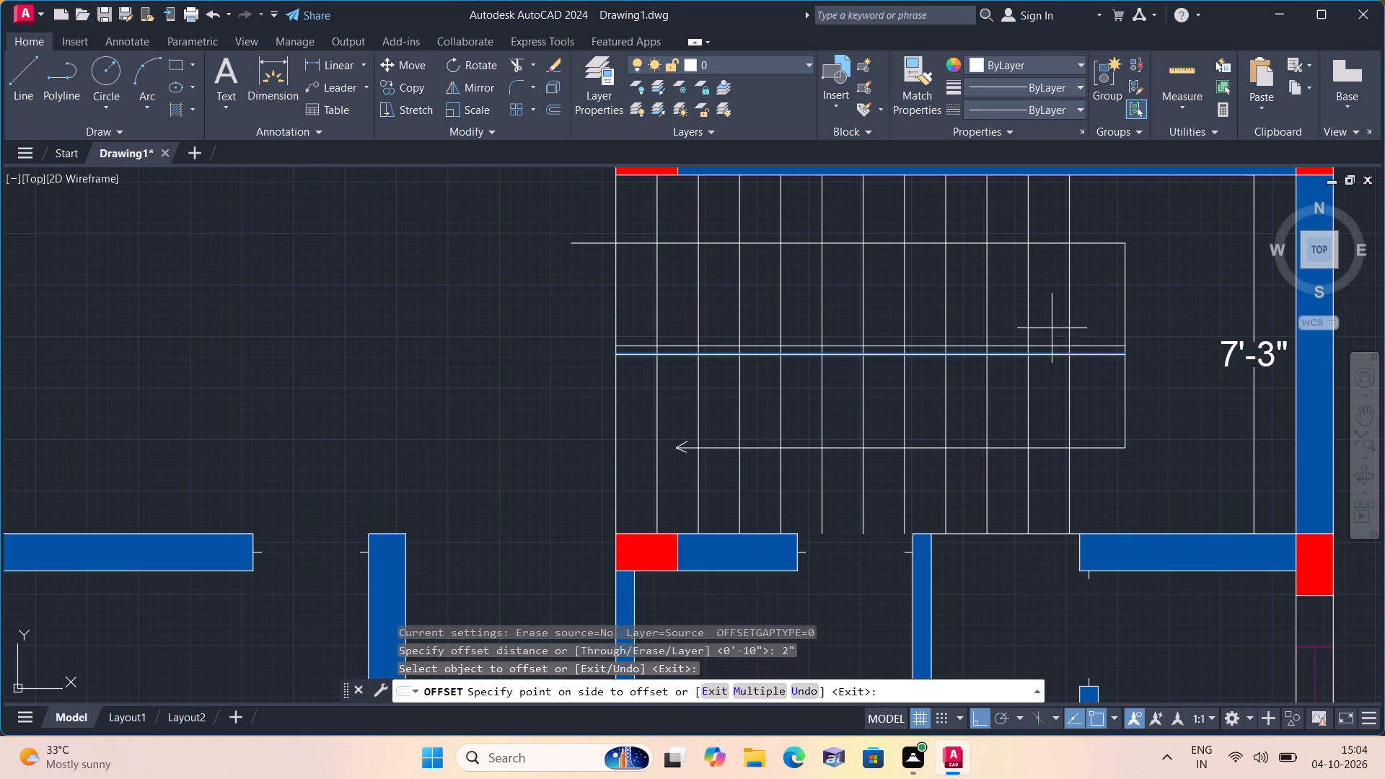
{"action": "left_click", "coordinate": [1055, 319]}
{"action": "left_click", "coordinate": [1055, 354]}
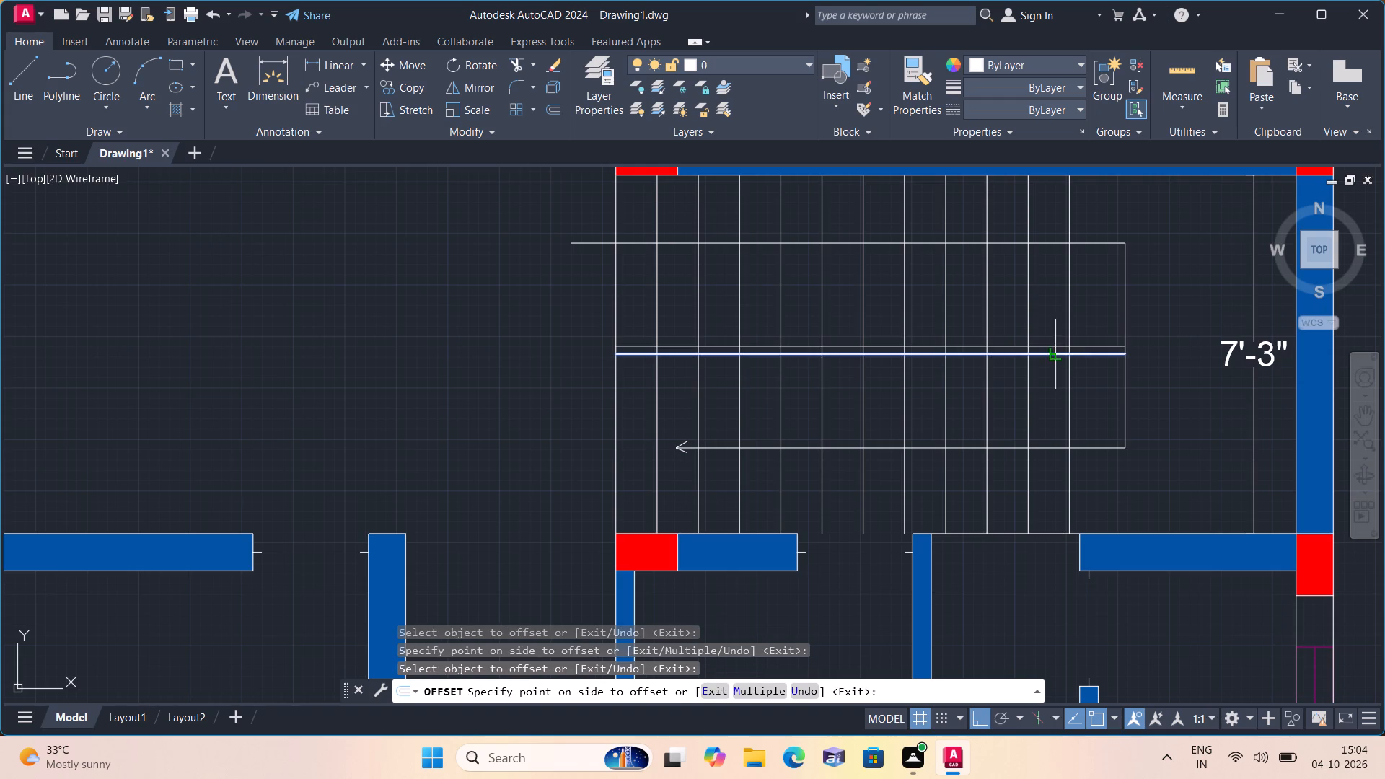
{"action": "left_click", "coordinate": [1047, 402]}
{"action": "key", "text": "space"}
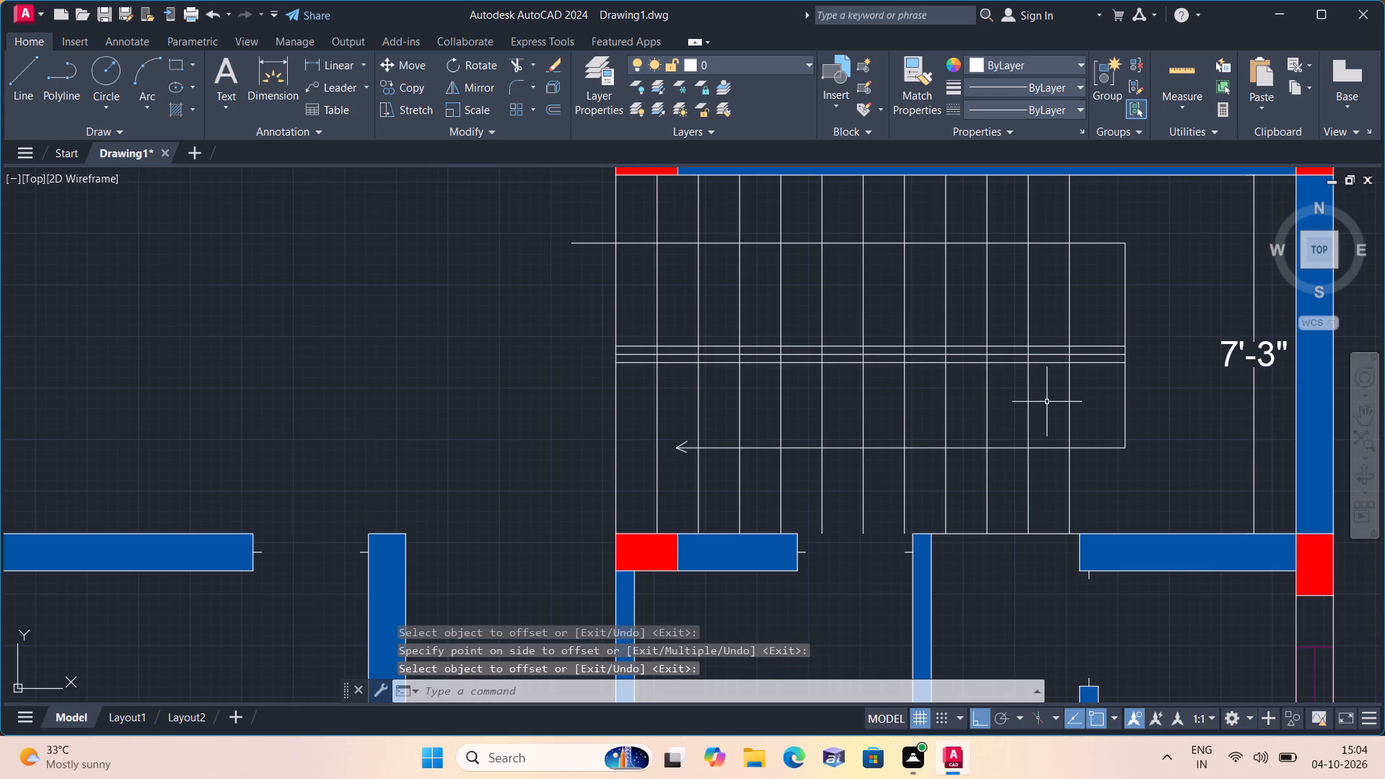
Trim the three horizontal divider lines back to the last tread line on the landing side.
{"action": "type", "text": "trim"}
{"action": "key", "text": "space"}
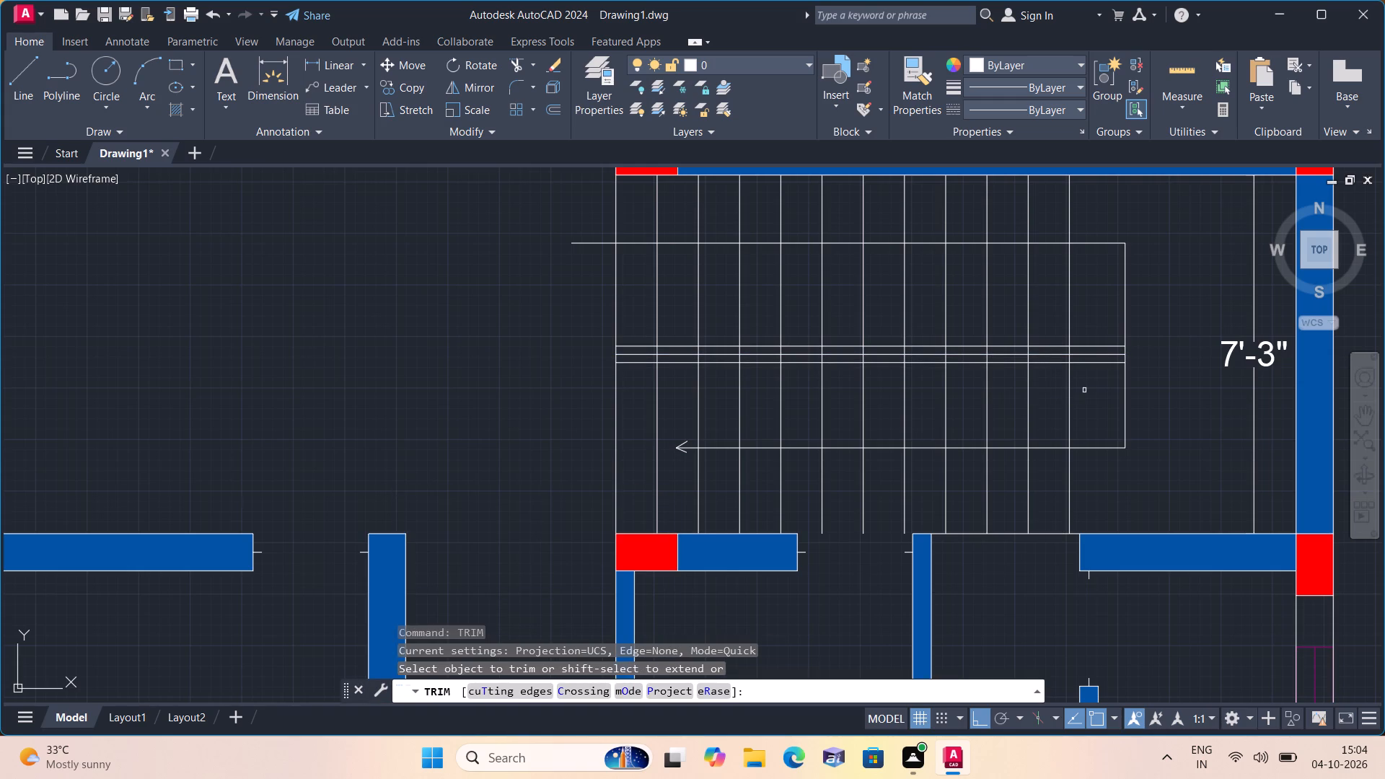
{"action": "left_click", "coordinate": [1092, 338]}
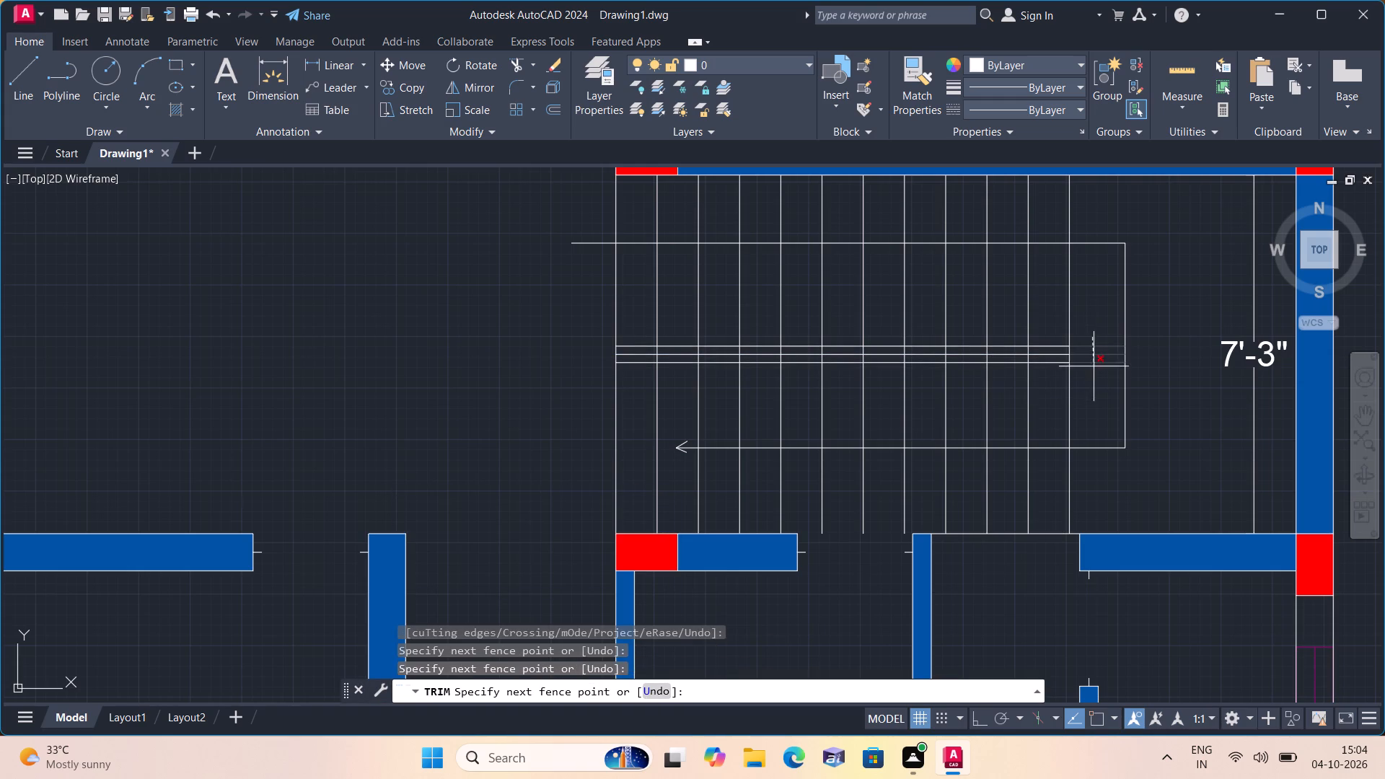
{"action": "left_click", "coordinate": [1094, 375]}
Trim the tread line segments lying between the middle and lower divider lines.
{"action": "scroll", "coordinate": [1029, 353], "scroll_direction": "up", "scroll_amount": 3}
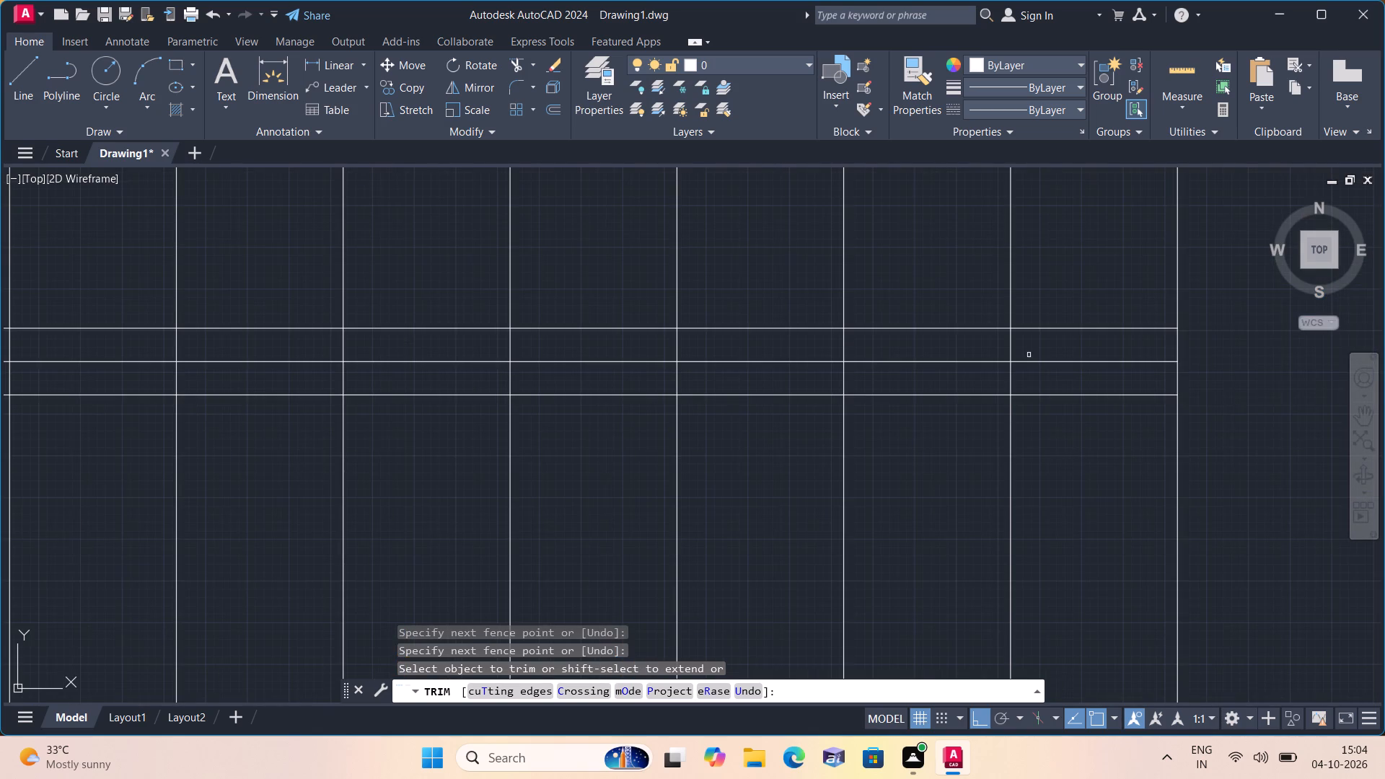
{"action": "left_click", "coordinate": [1035, 365]}
{"action": "scroll", "coordinate": [717, 376], "scroll_direction": "down", "scroll_amount": 3}
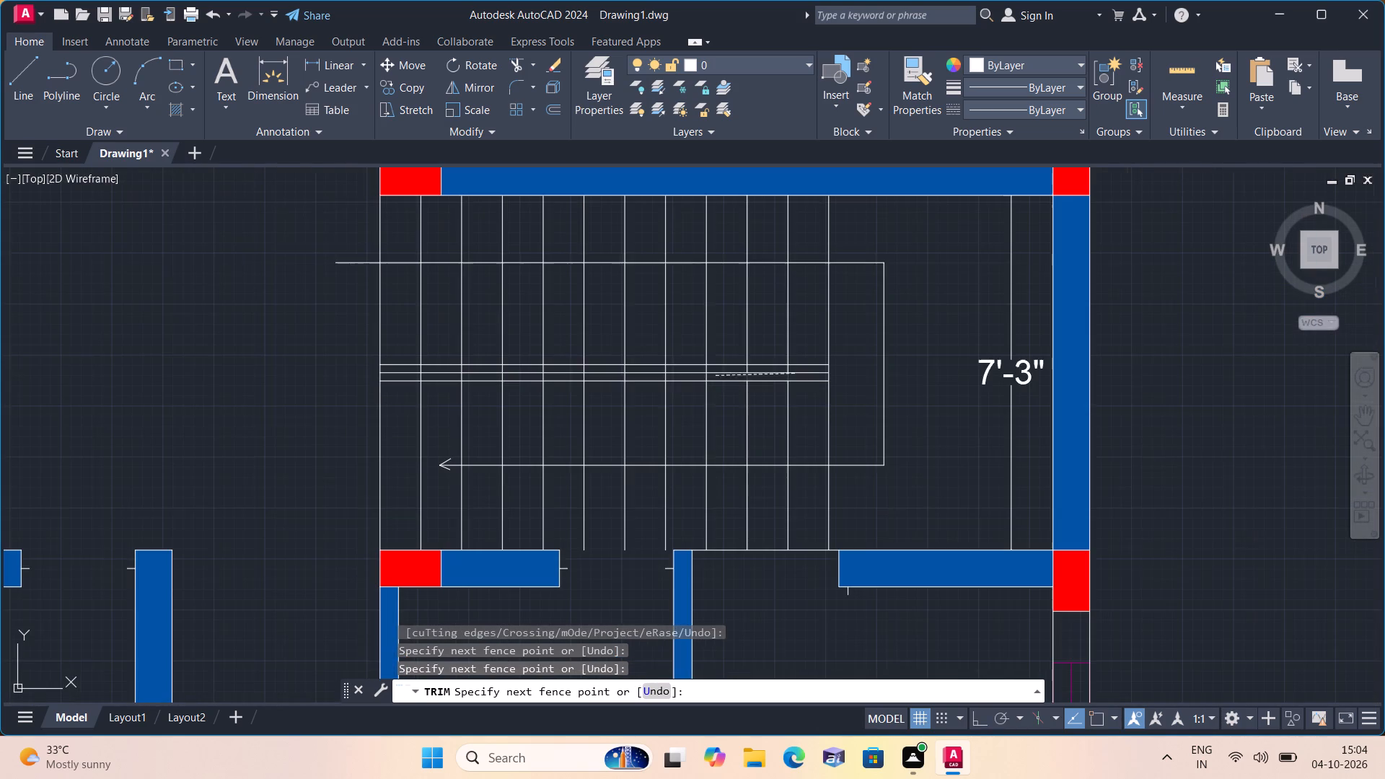
{"action": "scroll", "coordinate": [535, 379], "scroll_direction": "up", "scroll_amount": 2}
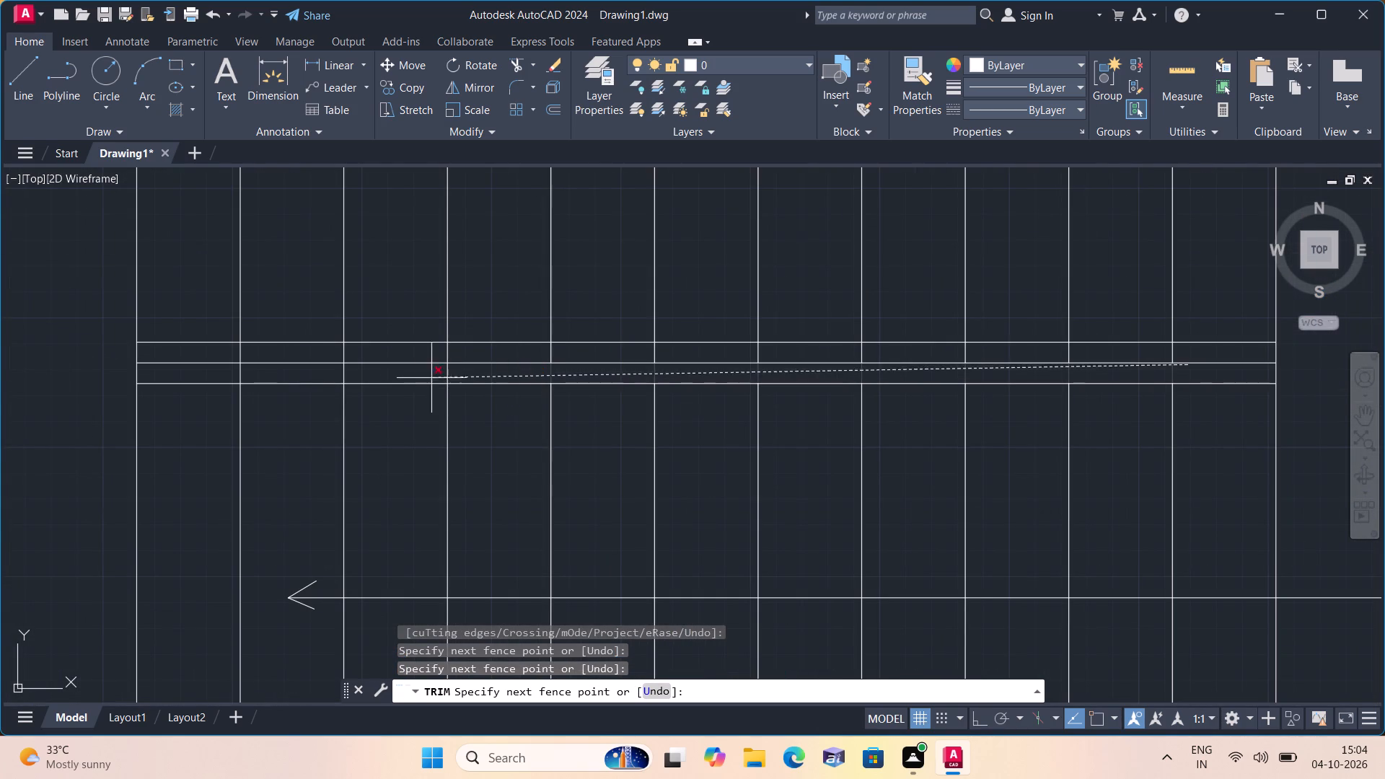
{"action": "left_click", "coordinate": [235, 372]}
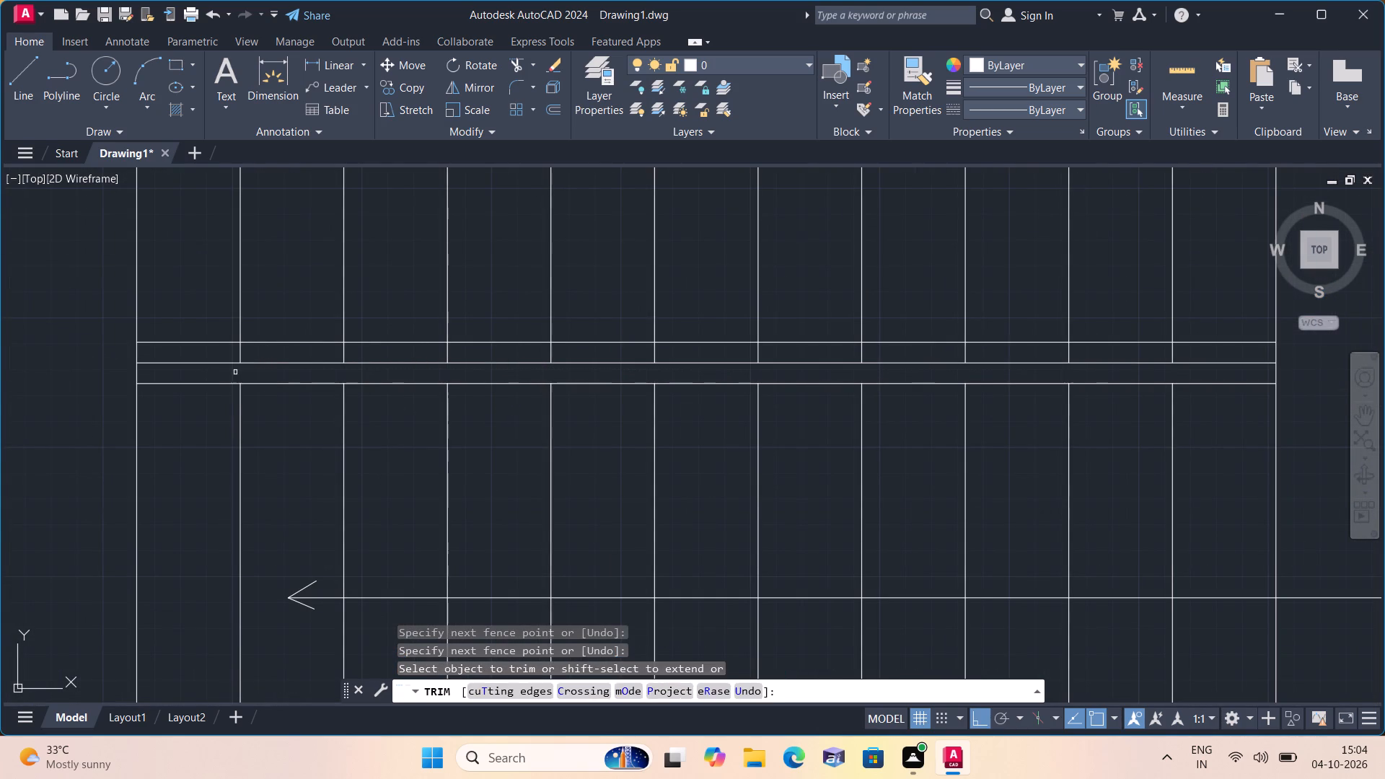
{"action": "key", "text": "space"}
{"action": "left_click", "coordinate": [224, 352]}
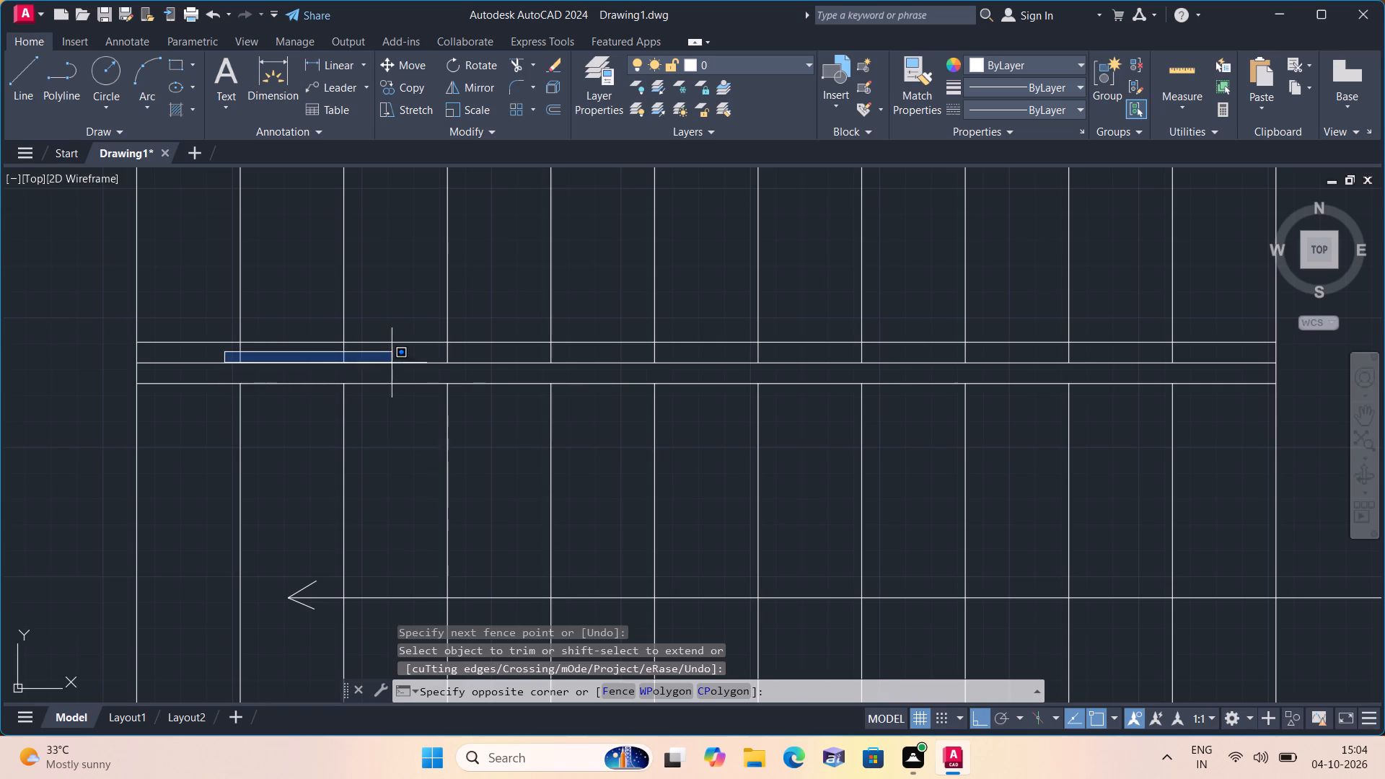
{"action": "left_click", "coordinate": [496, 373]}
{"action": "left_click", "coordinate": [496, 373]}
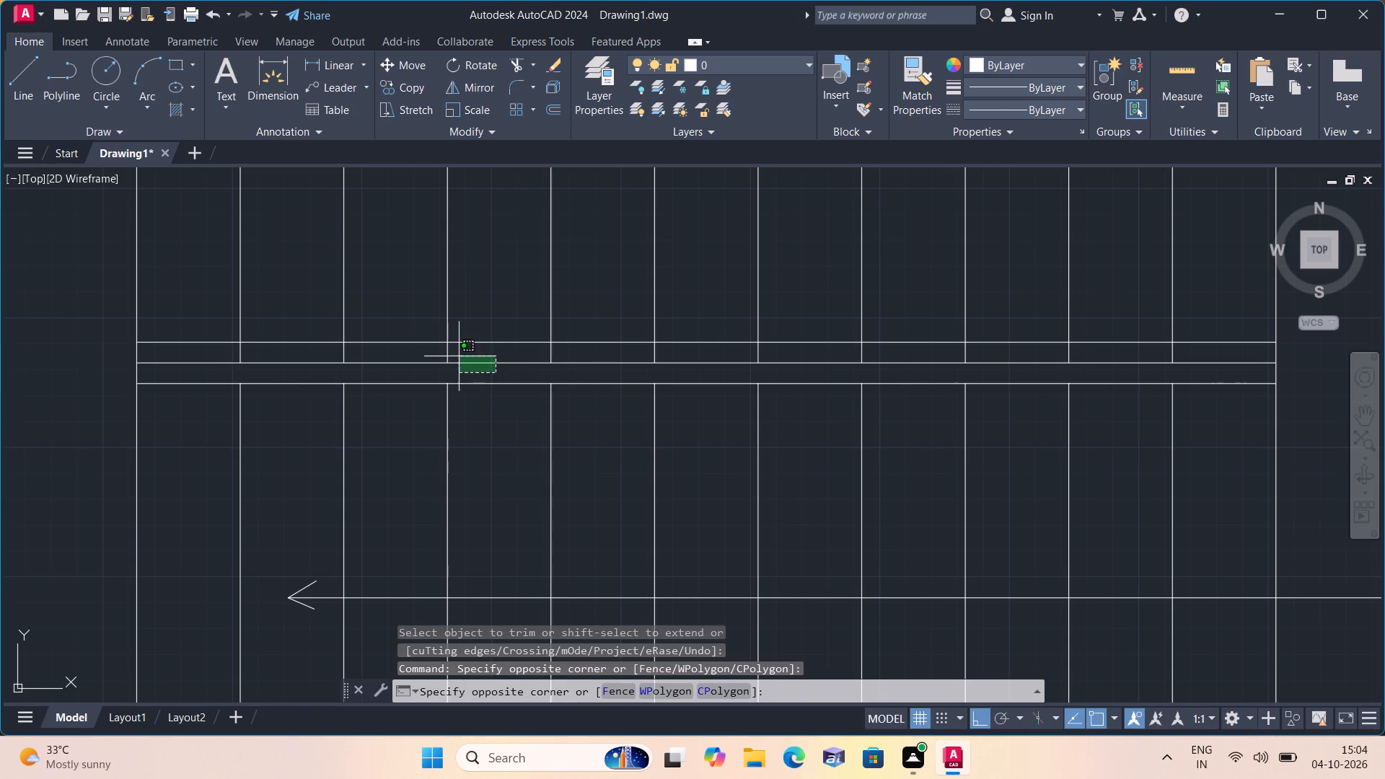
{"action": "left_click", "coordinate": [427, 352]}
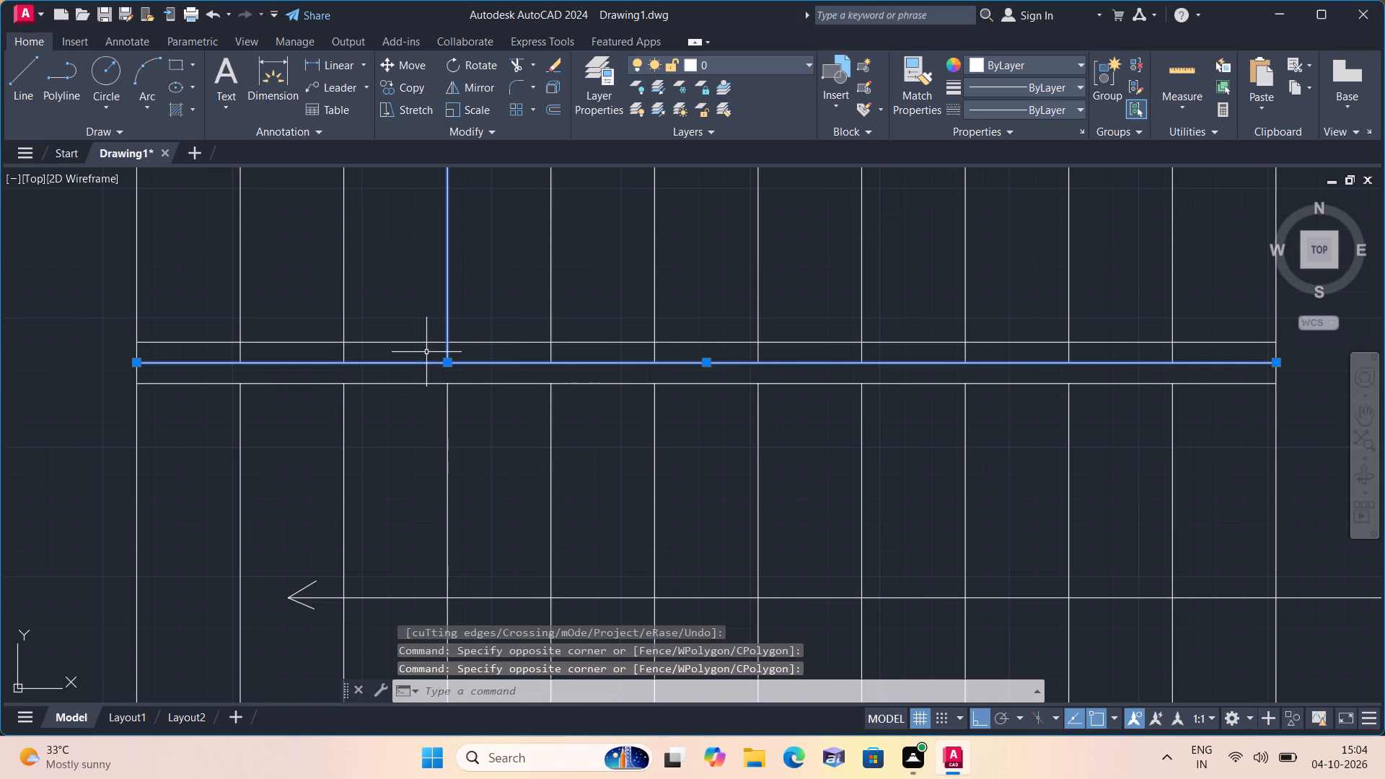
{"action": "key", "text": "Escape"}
Trim the tread line segments lying between the middle and upper divider lines across the whole flight.
{"action": "key", "text": "space"}
{"action": "scroll", "coordinate": [287, 364], "scroll_direction": "up", "scroll_amount": 1}
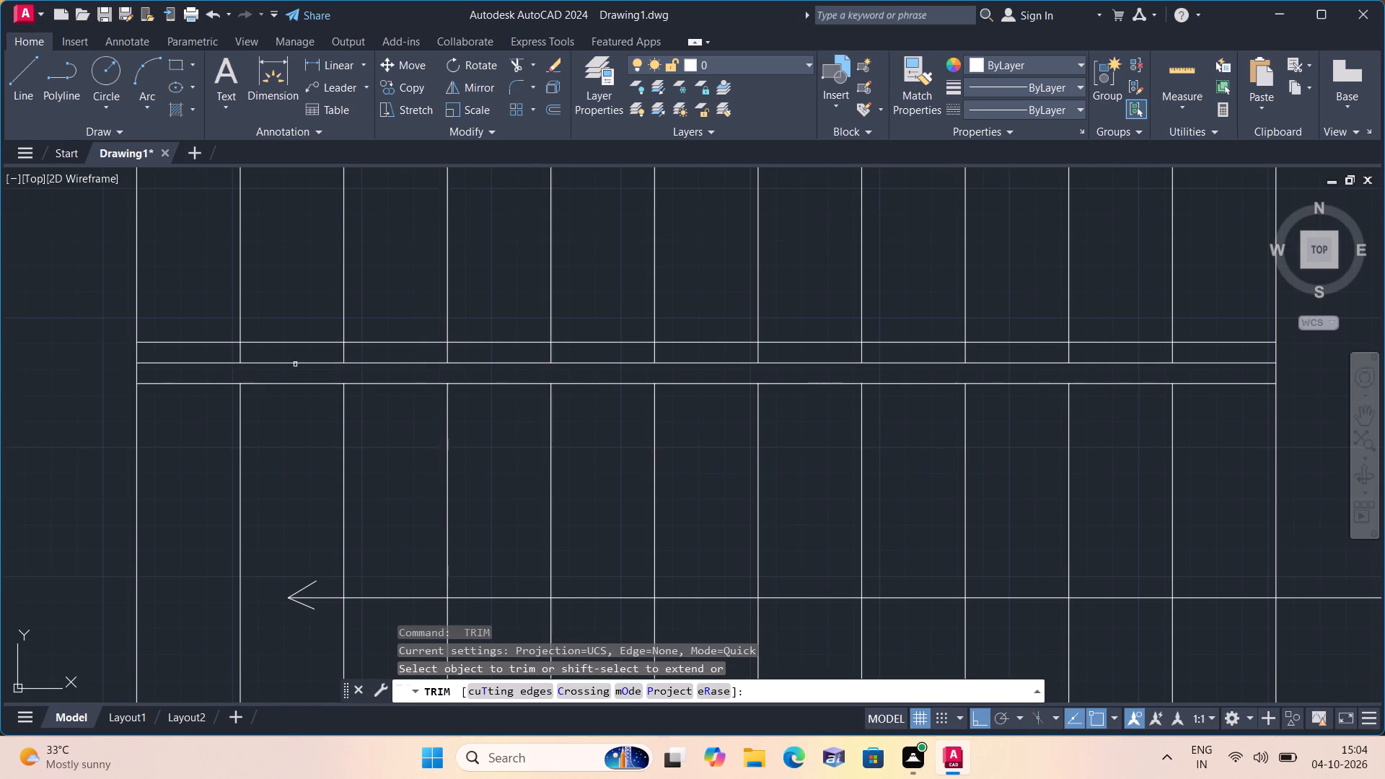
{"action": "left_click", "coordinate": [160, 354]}
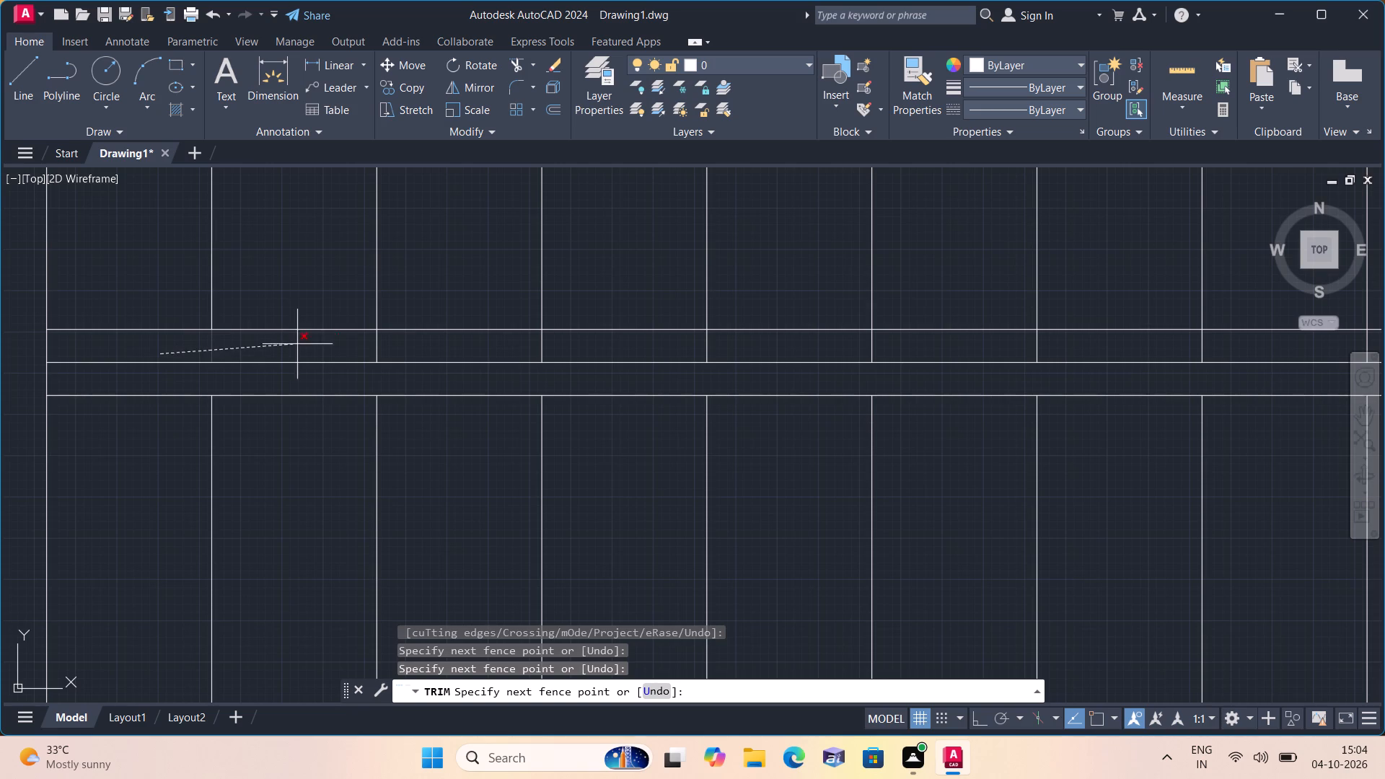
{"action": "left_click", "coordinate": [704, 349]}
{"action": "scroll", "coordinate": [704, 349], "scroll_direction": "down", "scroll_amount": 1}
{"action": "left_click", "coordinate": [702, 349]}
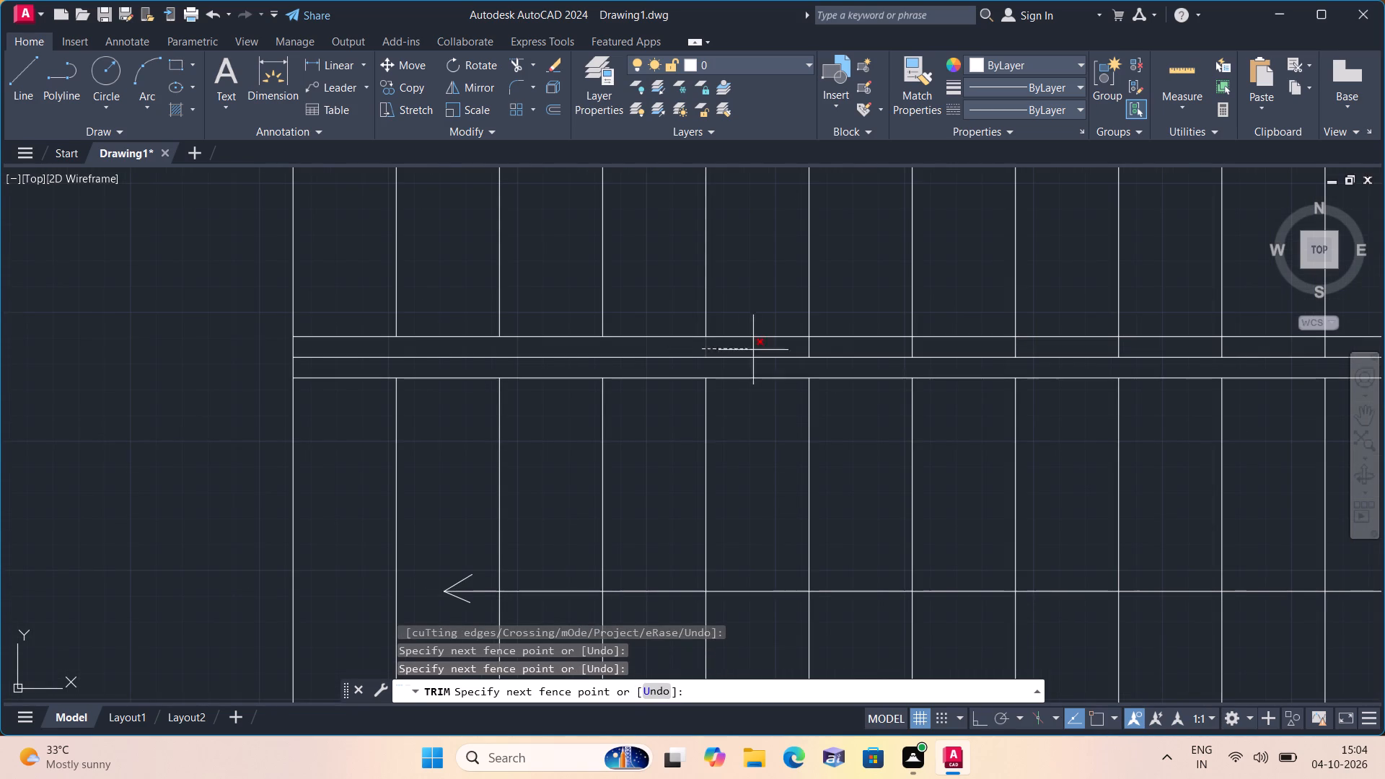
{"action": "left_click", "coordinate": [1154, 345]}
{"action": "middle_click_drag", "start_coordinate": [1148, 345], "coordinate": [910, 361]}
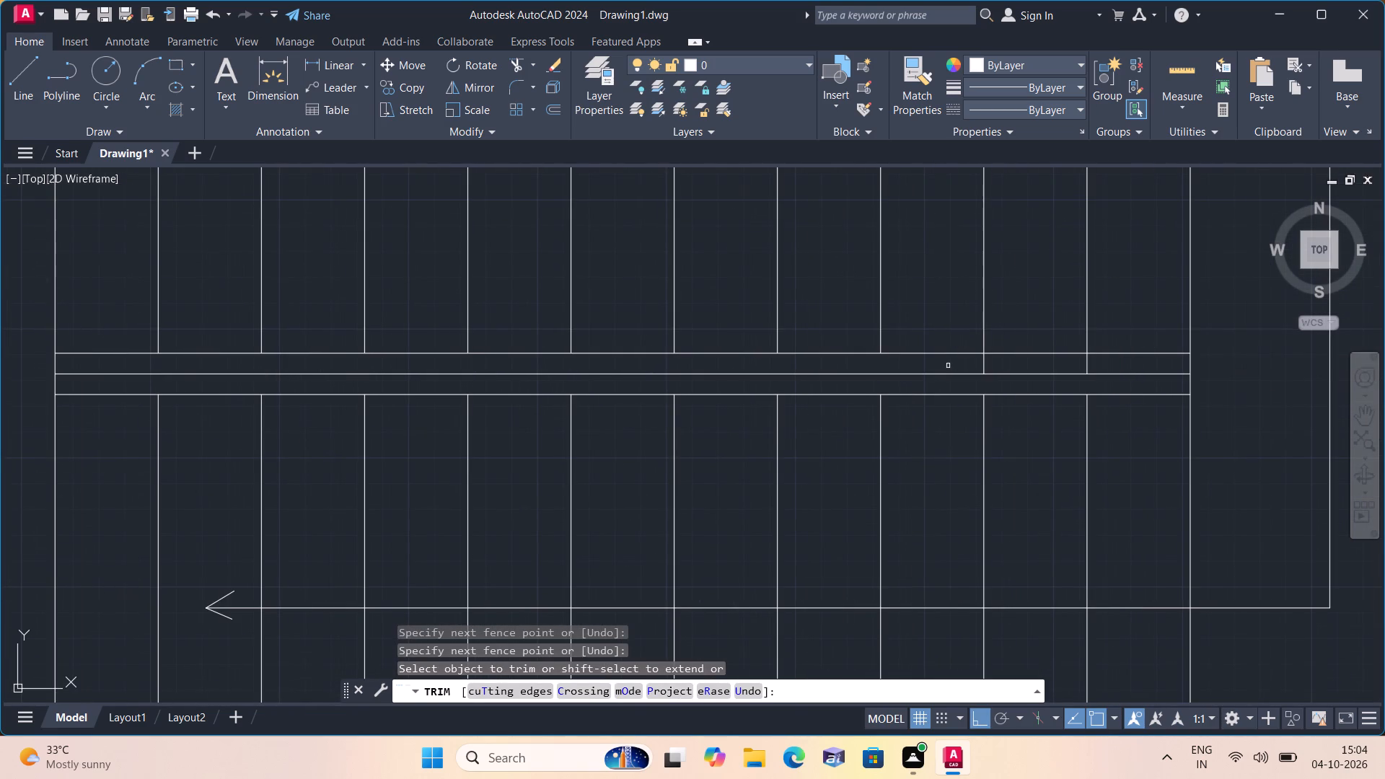
{"action": "left_click", "coordinate": [965, 364]}
{"action": "left_click", "coordinate": [1101, 361]}
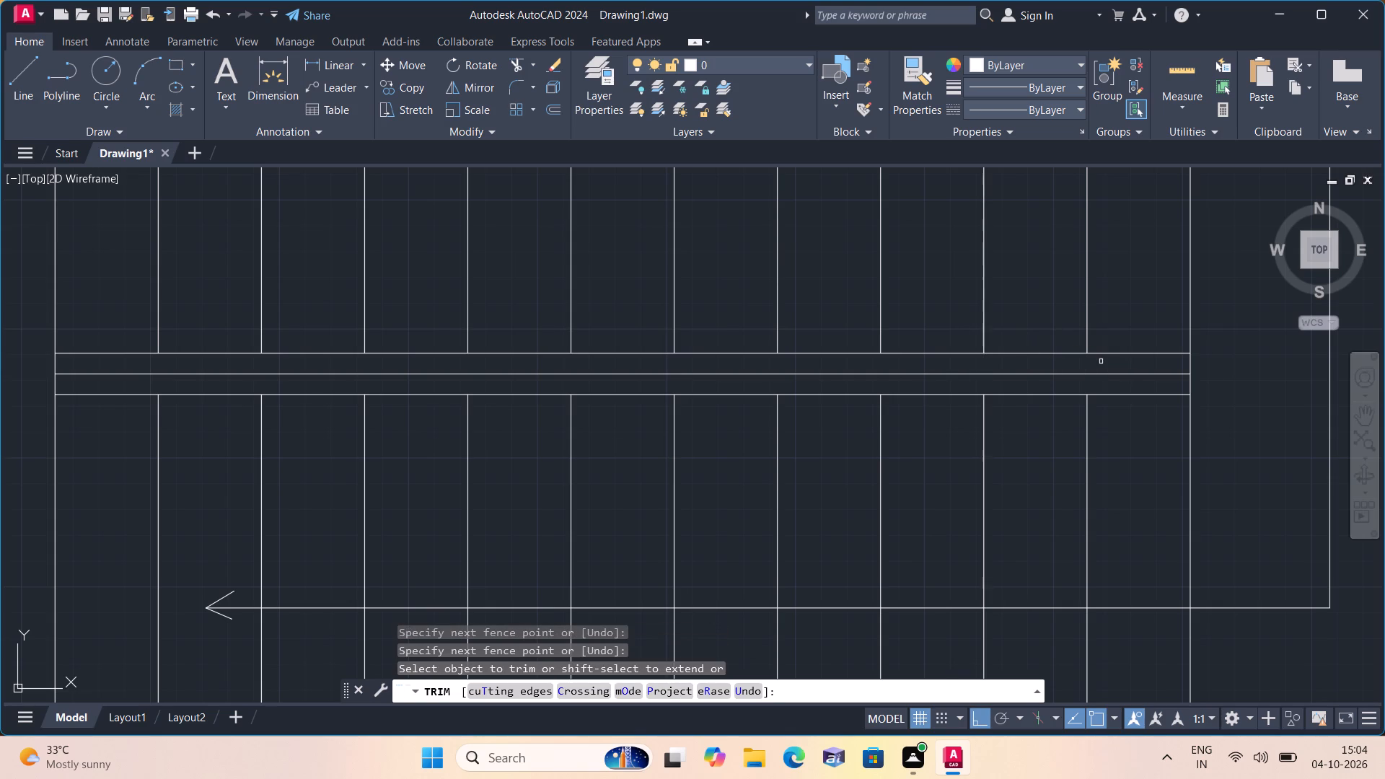
Remove the middle line of the stair divider with Trim, leaving the two outer lines.
{"action": "left_click", "coordinate": [1103, 371]}
{"action": "left_click", "coordinate": [1103, 374]}
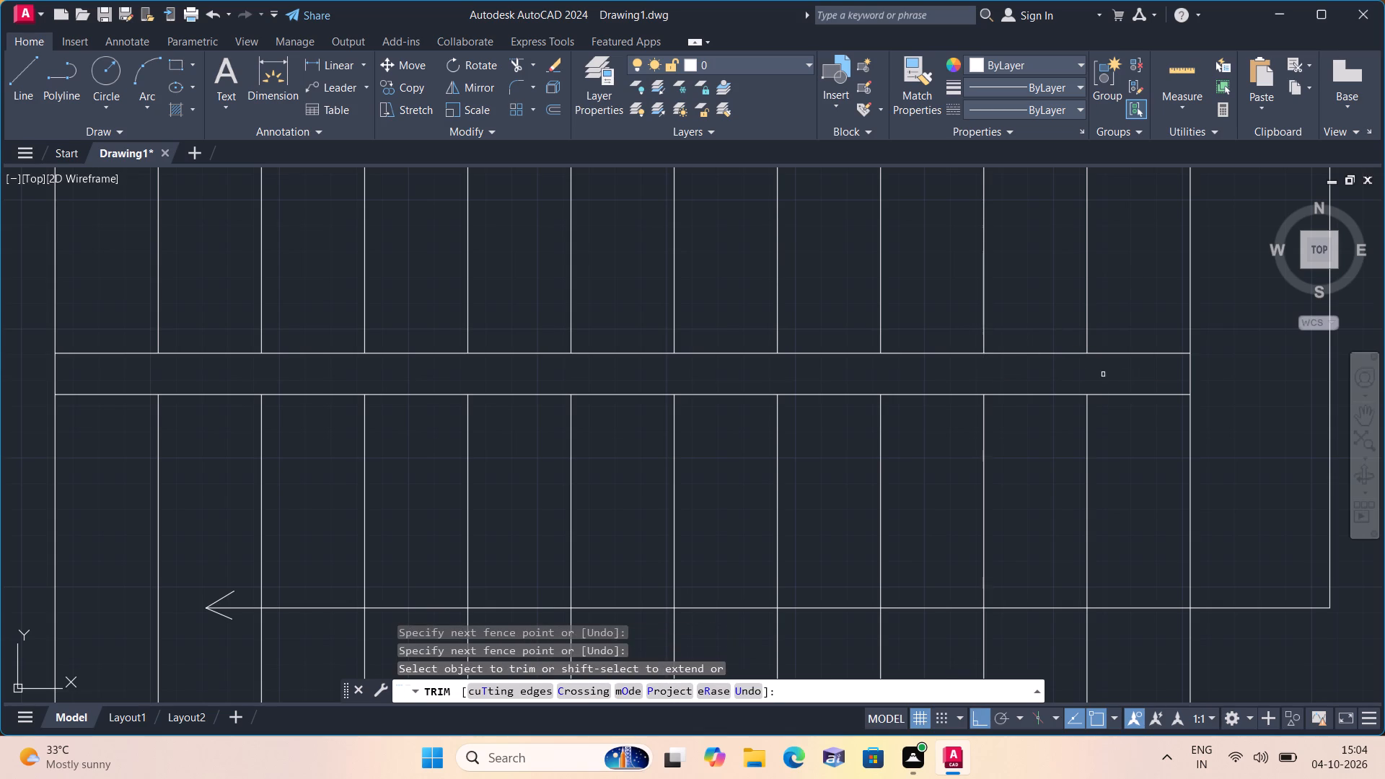
{"action": "scroll", "coordinate": [1103, 374], "scroll_direction": "down", "scroll_amount": 1}
{"action": "key", "text": "Escape"}
Add a multiline text label in the plan's upper-left room reading KITCHEN, with 12'-0"X9'-3" on the second line.
{"action": "scroll", "coordinate": [1101, 374], "scroll_direction": "down", "scroll_amount": 2}
{"action": "scroll", "coordinate": [1076, 316], "scroll_direction": "down", "scroll_amount": 1}
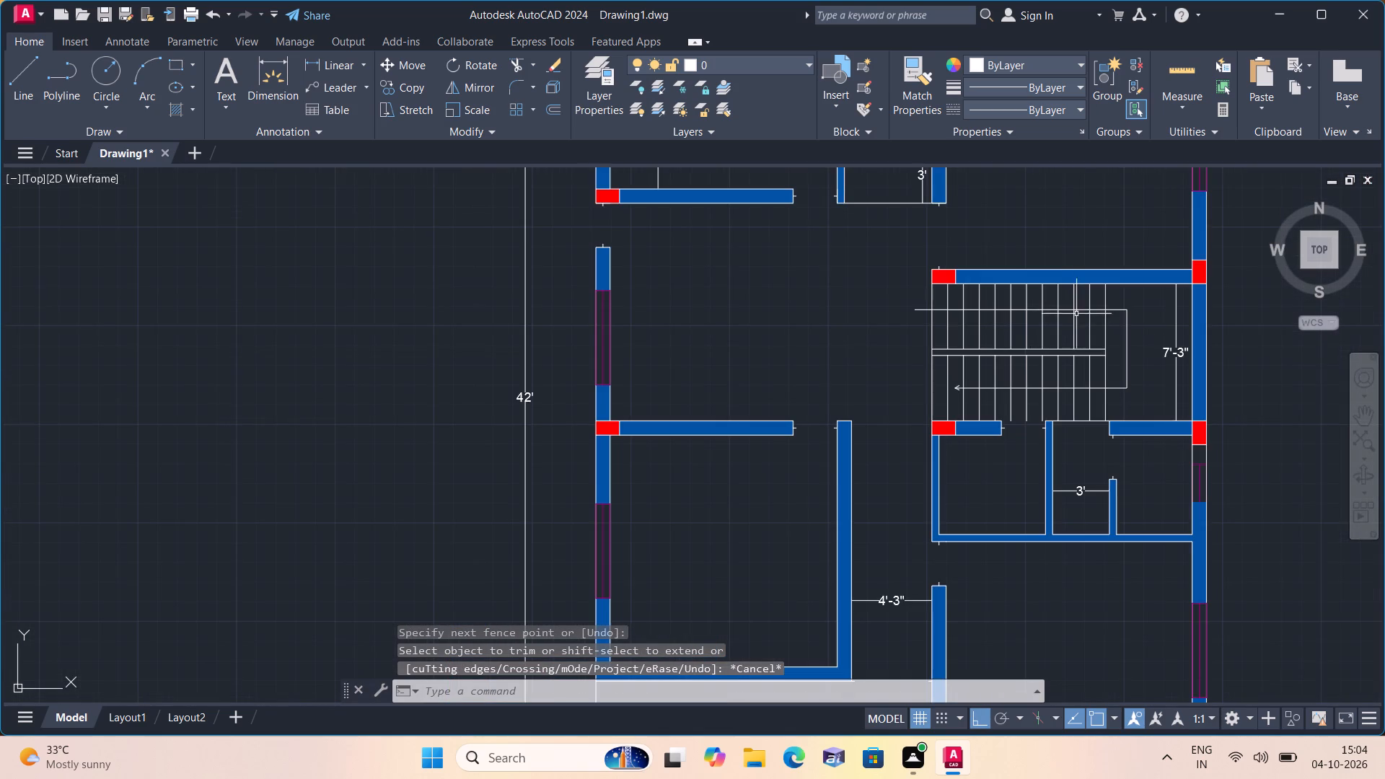
{"action": "scroll", "coordinate": [1076, 329], "scroll_direction": "down", "scroll_amount": 1}
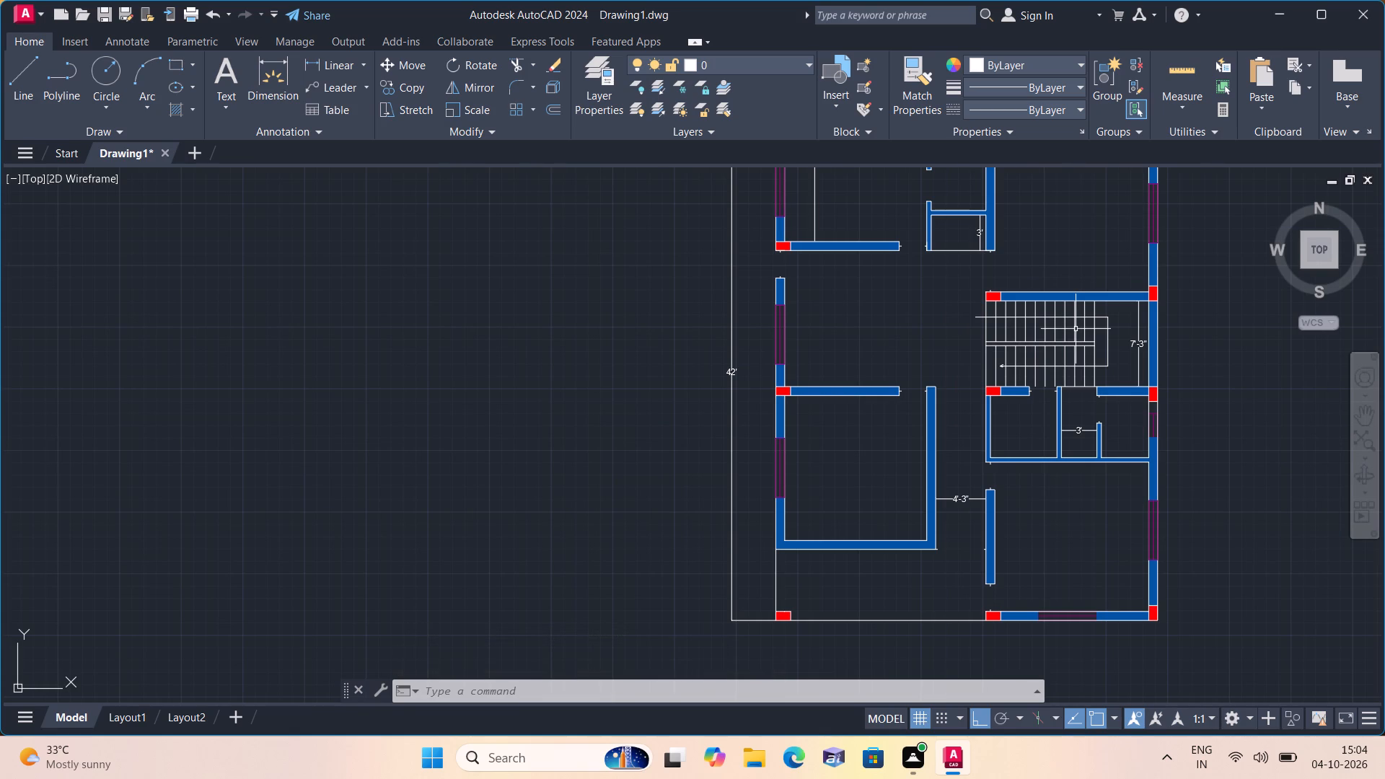
{"action": "scroll", "coordinate": [1076, 329], "scroll_direction": "down", "scroll_amount": 1}
{"action": "scroll", "coordinate": [1078, 311], "scroll_direction": "up", "scroll_amount": 3}
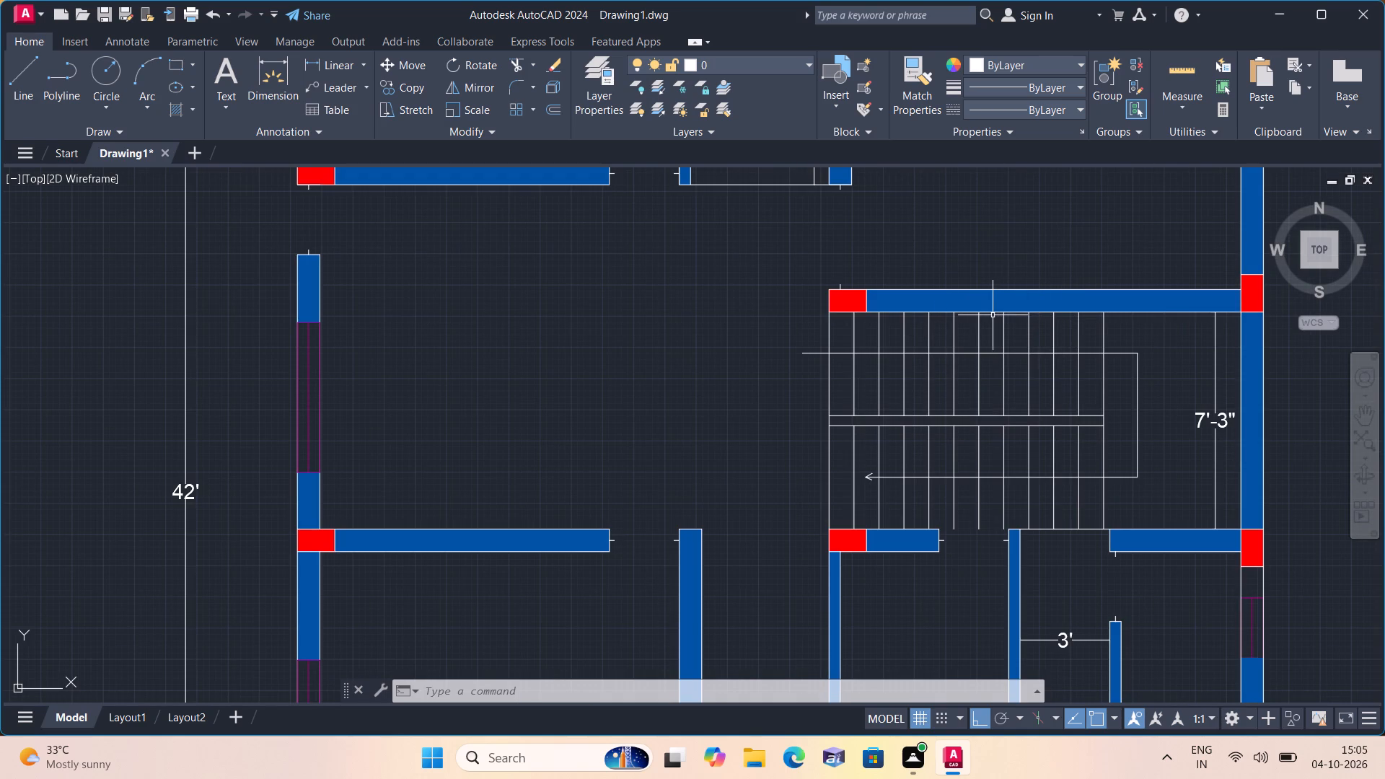
{"action": "scroll", "coordinate": [542, 392], "scroll_direction": "down", "scroll_amount": 1}
{"action": "middle_click_drag", "start_coordinate": [542, 392], "coordinate": [731, 506]}
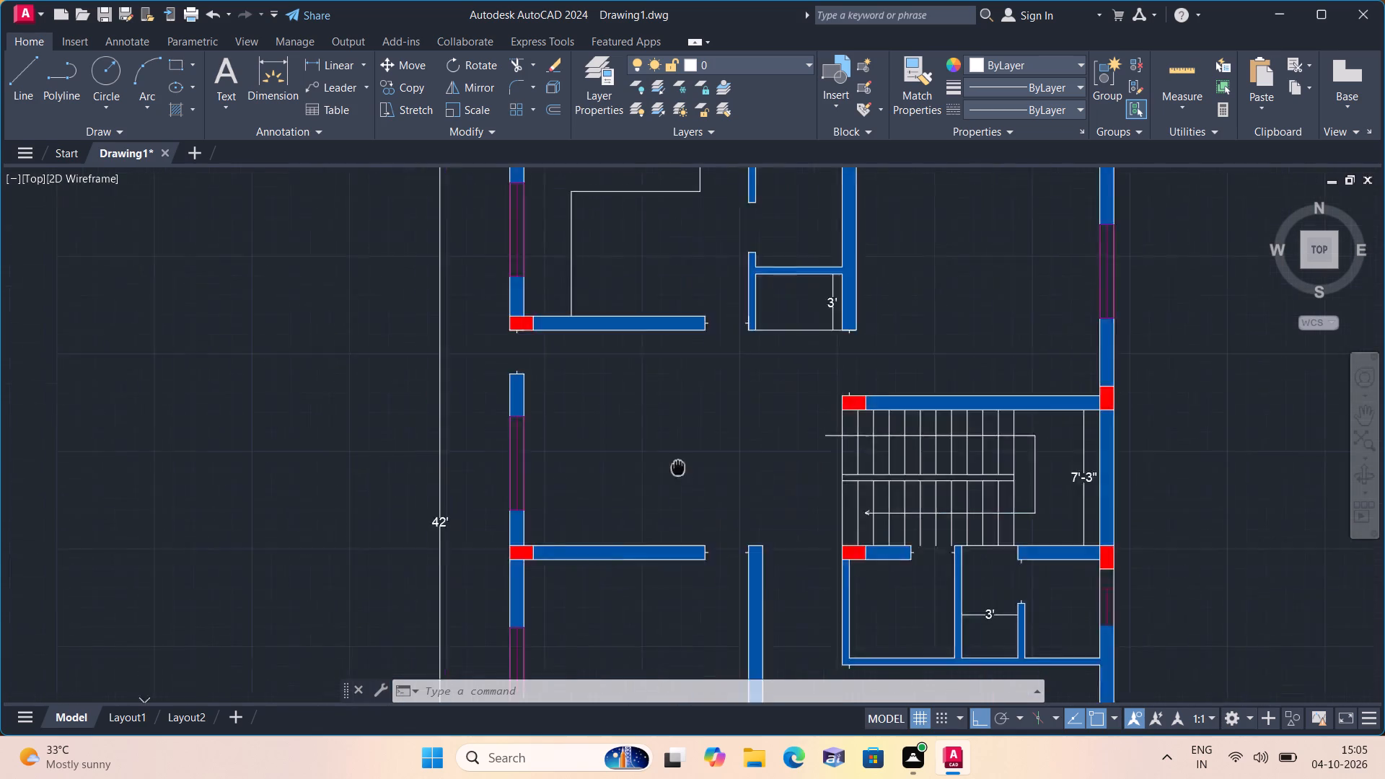
{"action": "middle_click_drag", "start_coordinate": [731, 506], "coordinate": [735, 509]}
{"action": "middle_click_drag", "start_coordinate": [698, 374], "coordinate": [846, 446]}
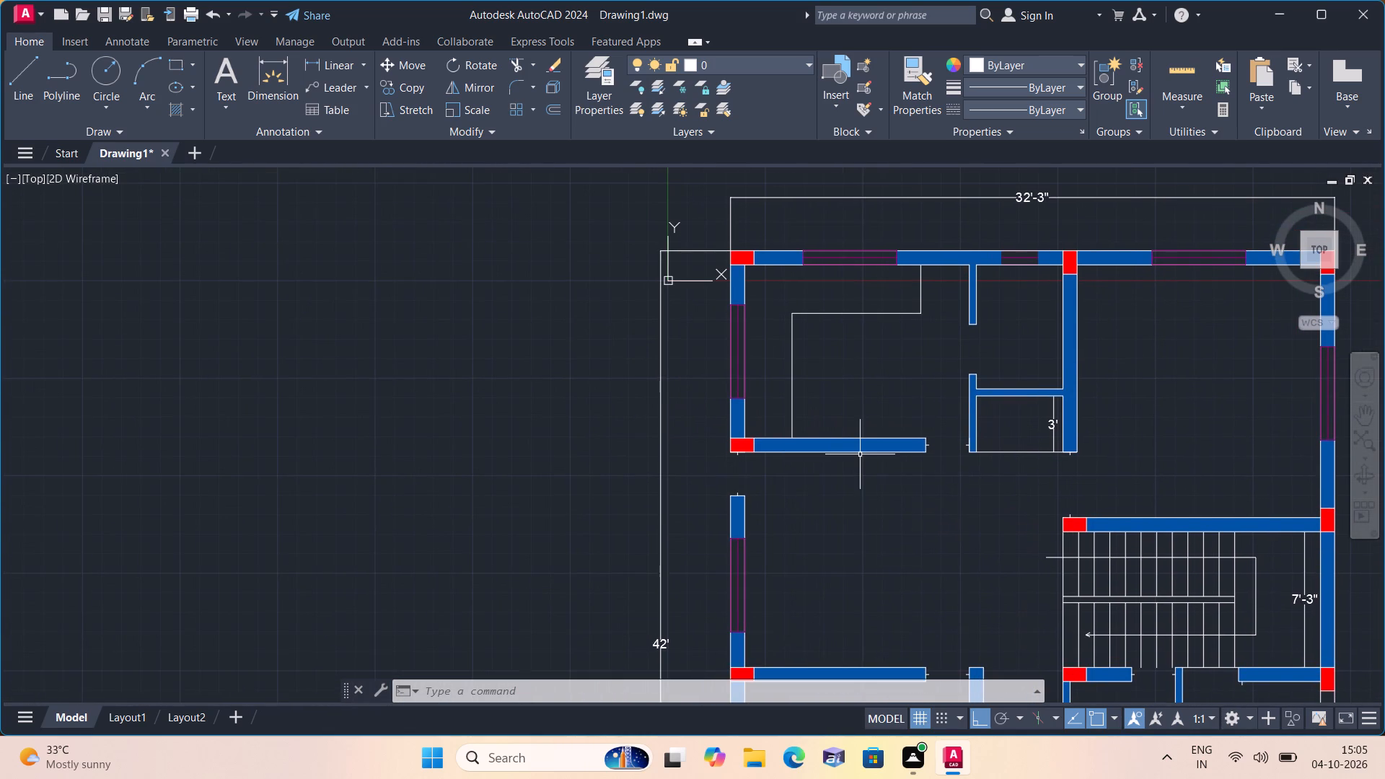
{"action": "type", "text": "mt"}
{"action": "key", "text": "space"}
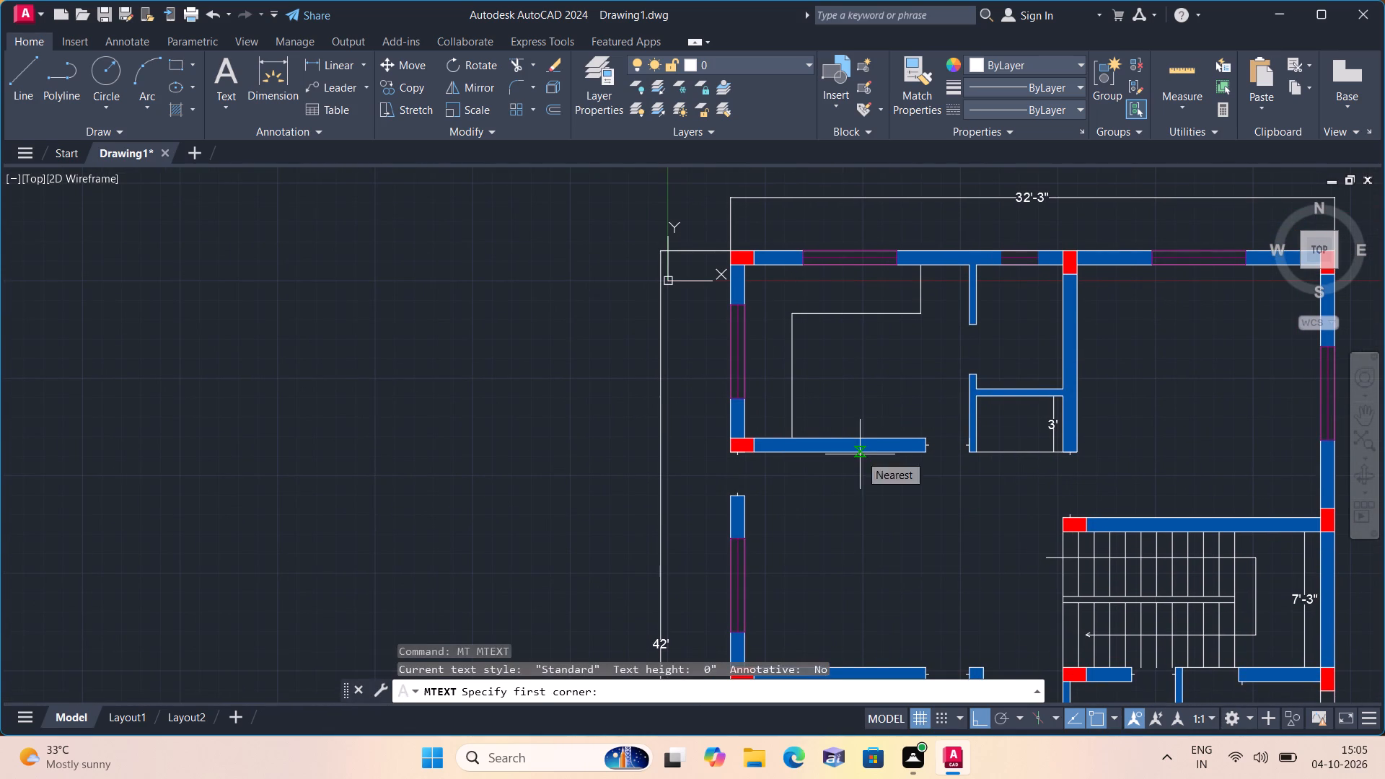
{"action": "triple_click", "coordinate": [858, 413]}
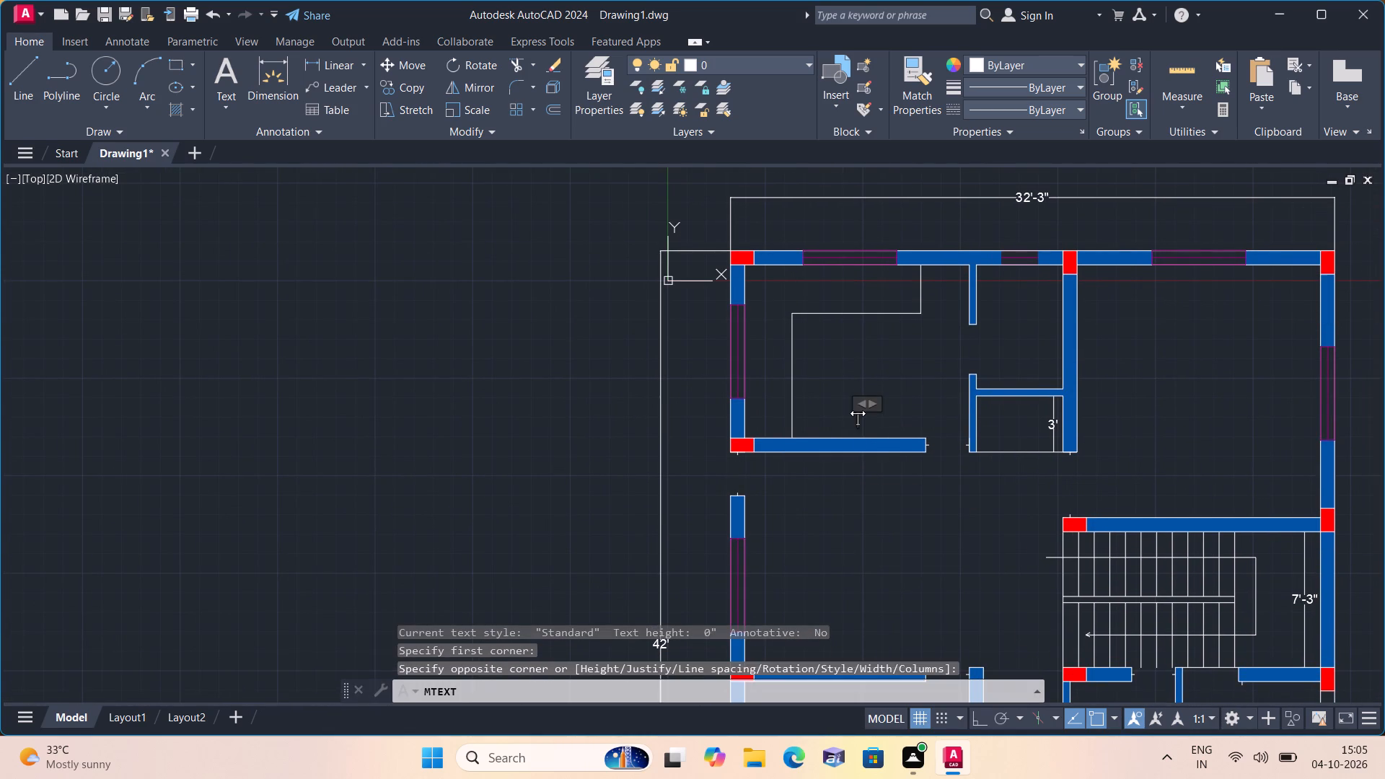
{"action": "type", "text": "KITCHE"}
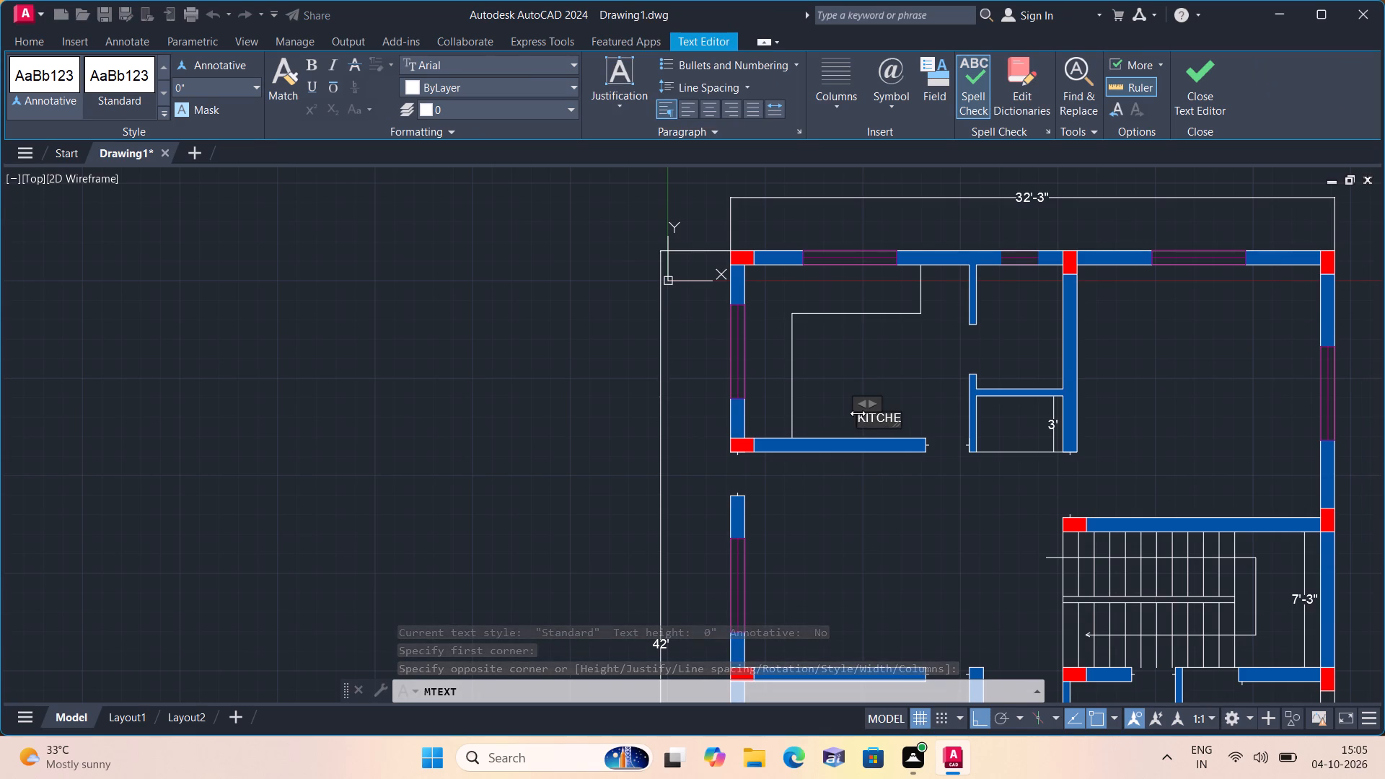
{"action": "key", "text": "n"}
{"action": "key", "text": "Return"}
{"action": "type", "text": "12'-0\""}
{"action": "key", "text": "x"}
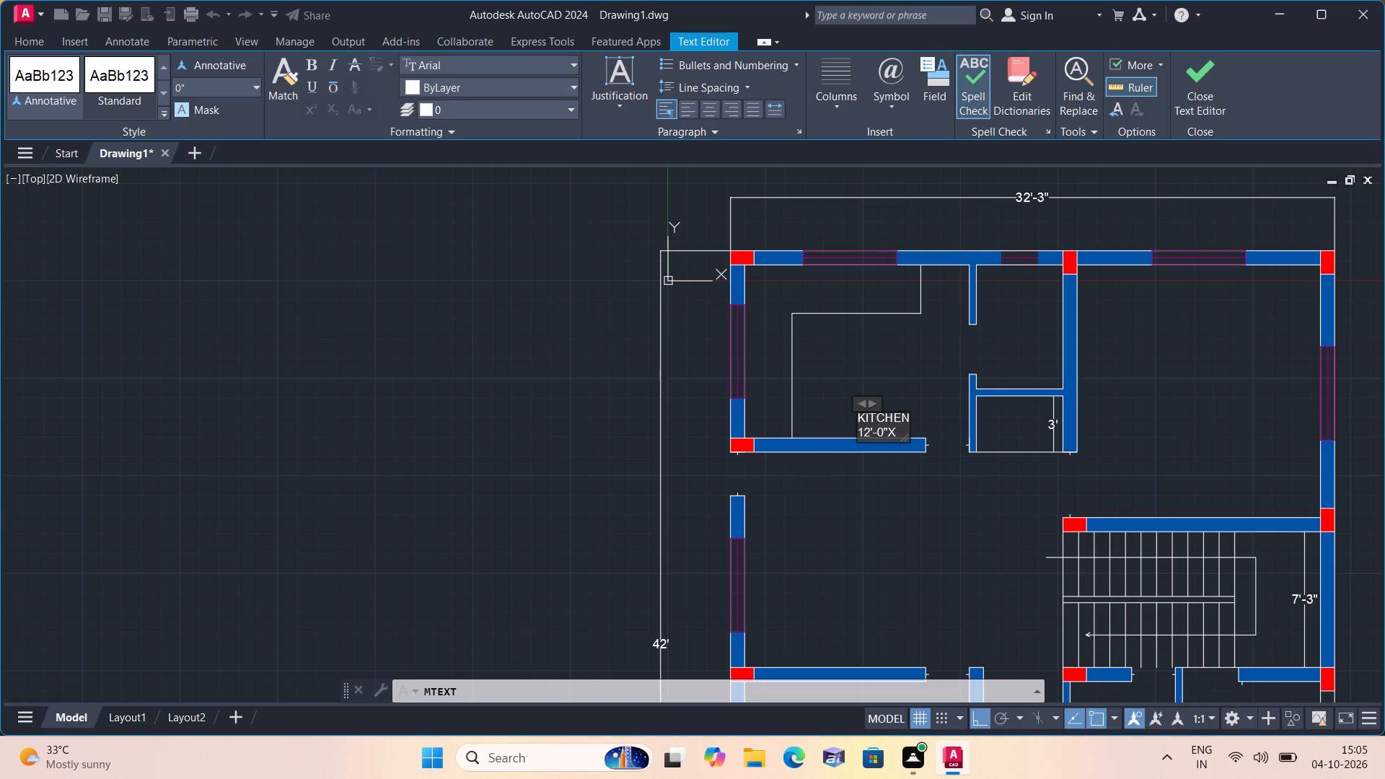
{"action": "type", "text": "9'-3\""}
{"action": "left_click", "coordinate": [866, 374]}
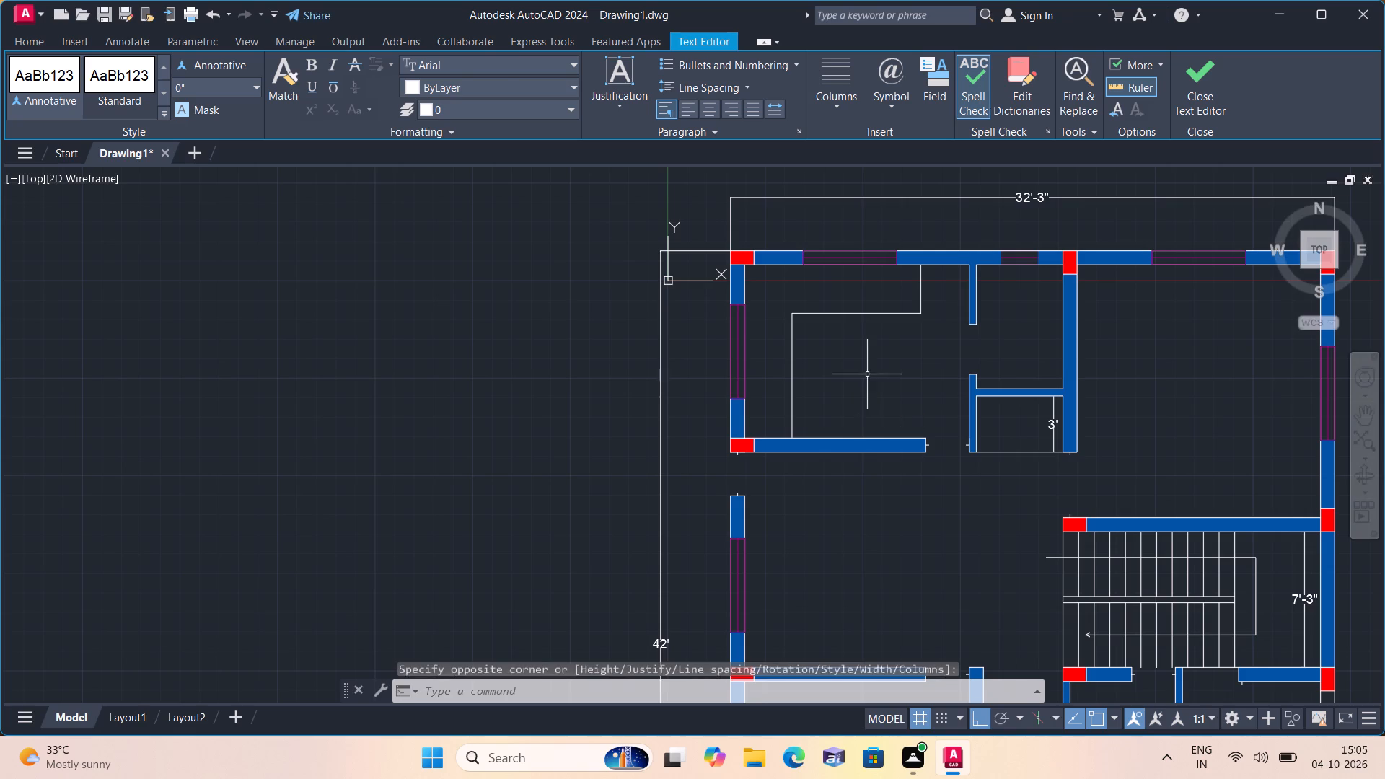
Add a multiline text label in the open space below the kitchen reading LIVING AREA, with 17'-0"X11'-6" on the second line.
{"action": "middle_click_drag", "start_coordinate": [889, 457], "coordinate": [872, 372]}
{"action": "scroll", "coordinate": [868, 433], "scroll_direction": "down", "scroll_amount": 1}
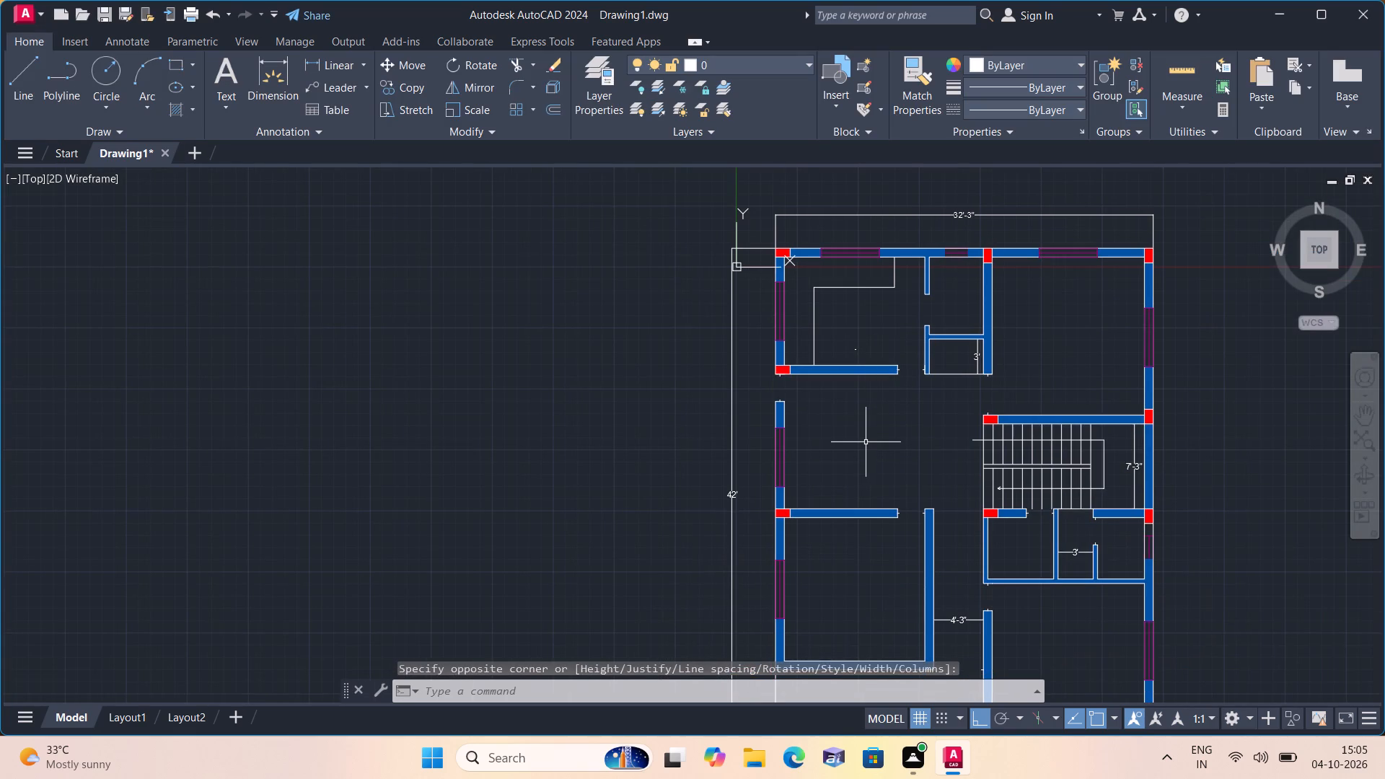
{"action": "key", "text": "space"}
{"action": "triple_click", "coordinate": [866, 442]}
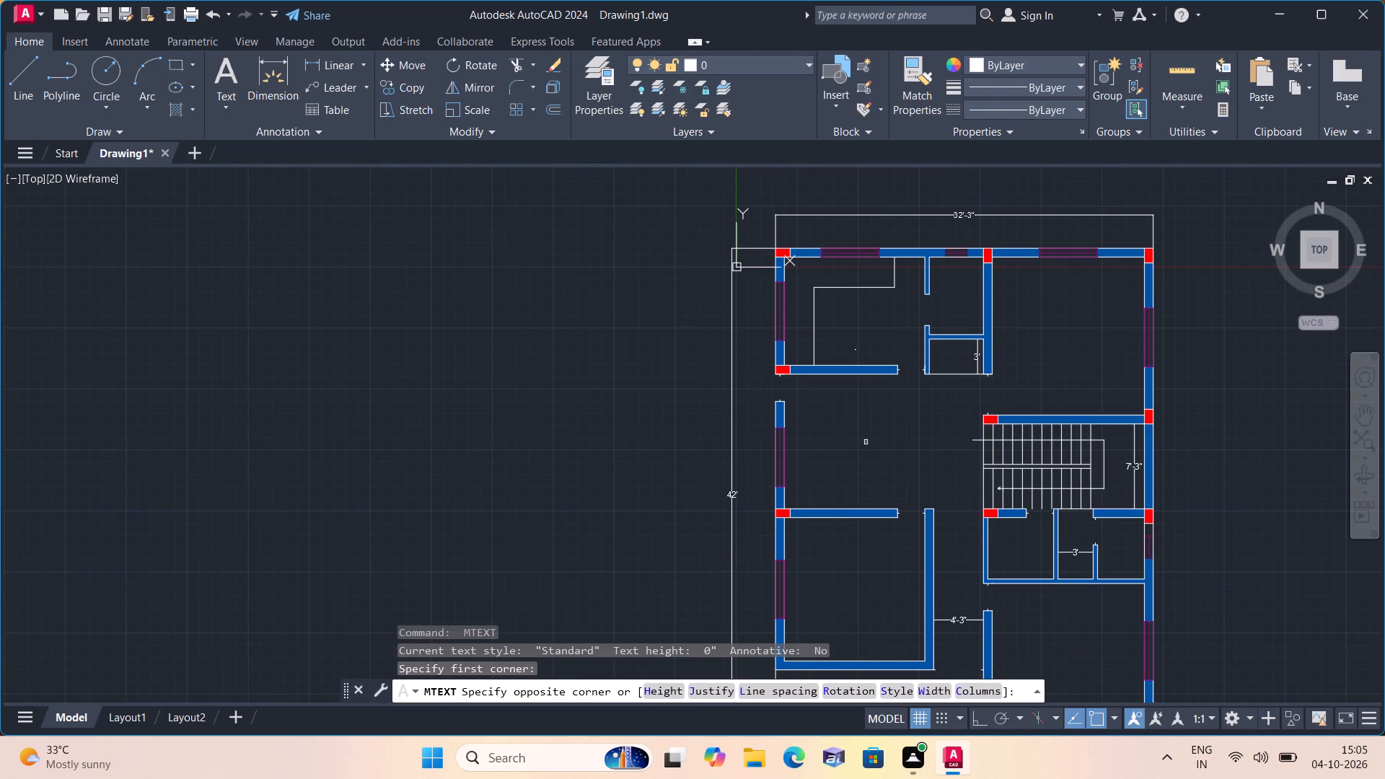
{"action": "left_click", "coordinate": [866, 442]}
{"action": "type", "text": "LI"}
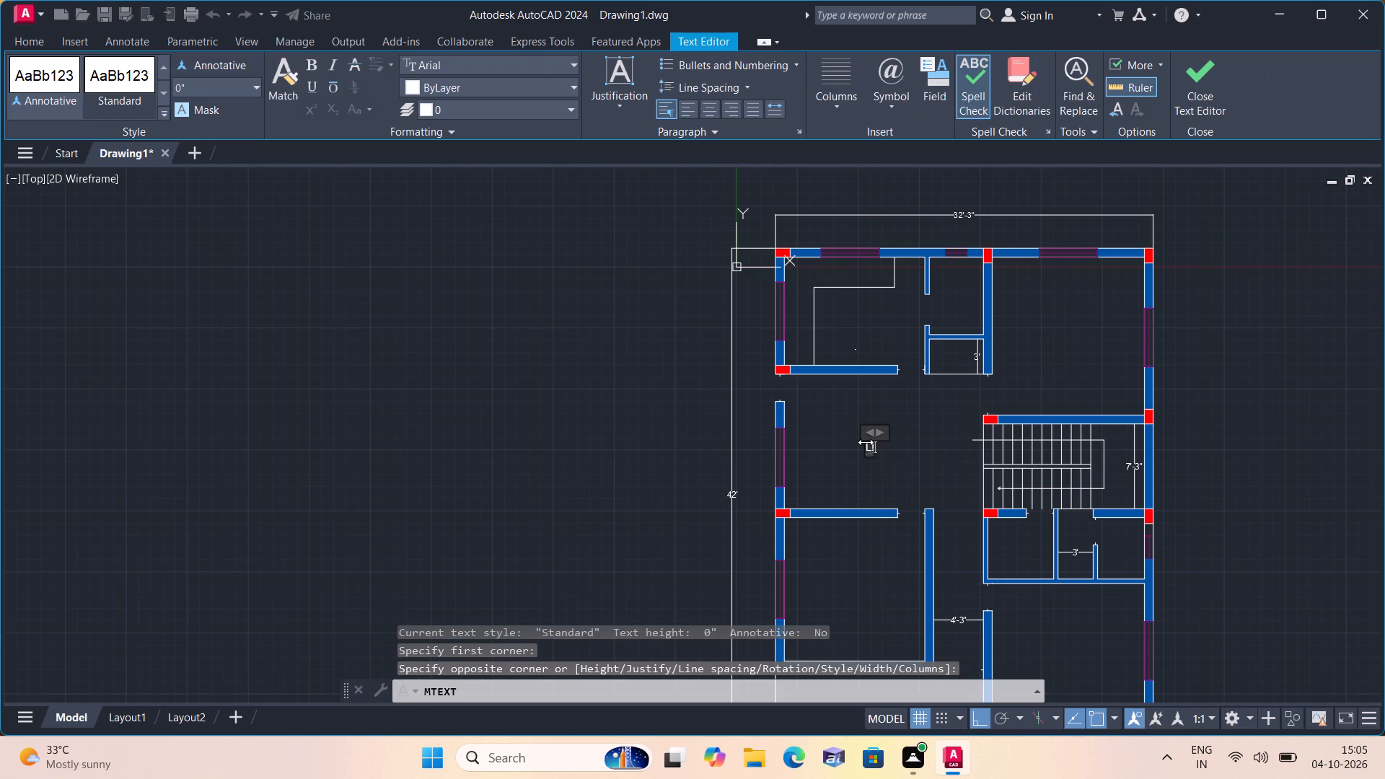
{"action": "type", "text": "VING"}
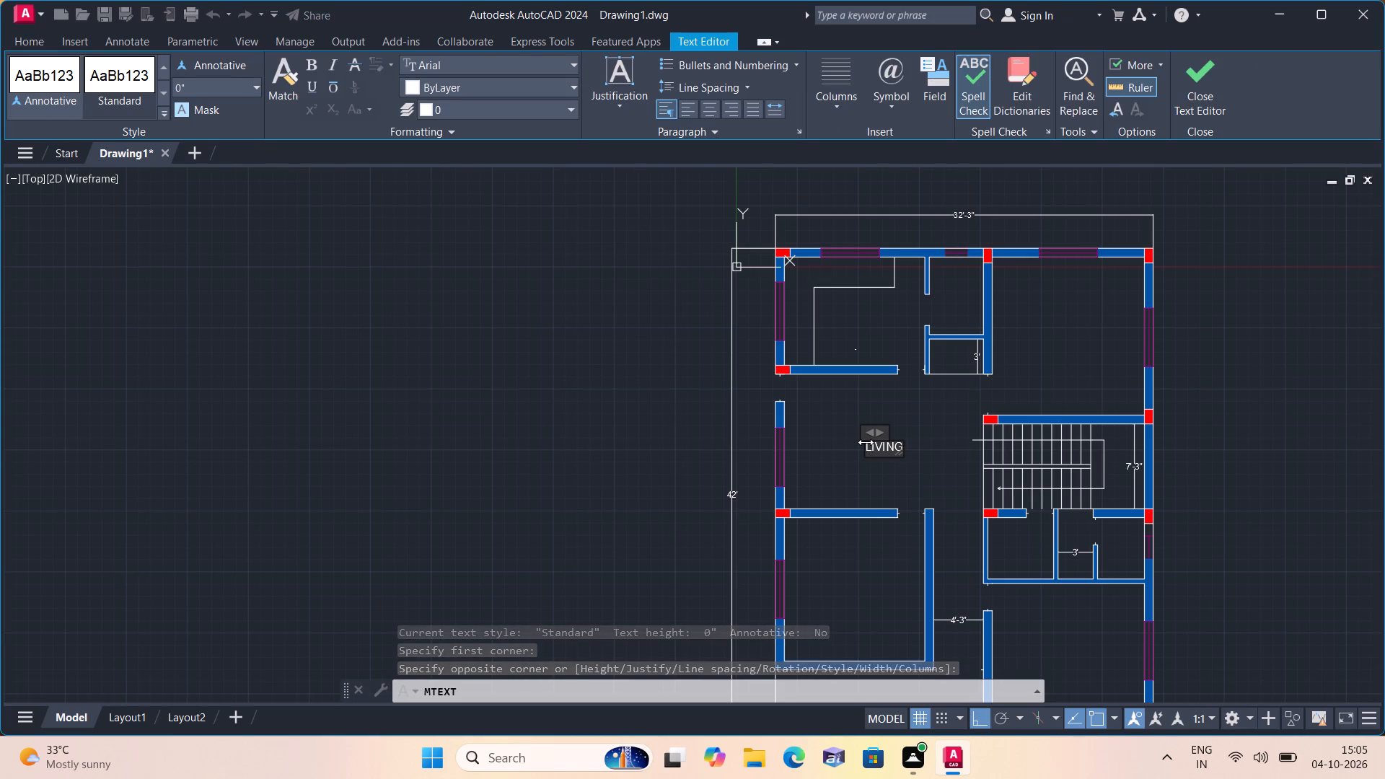
{"action": "key", "text": "space"}
{"action": "type", "text": "ARE"}
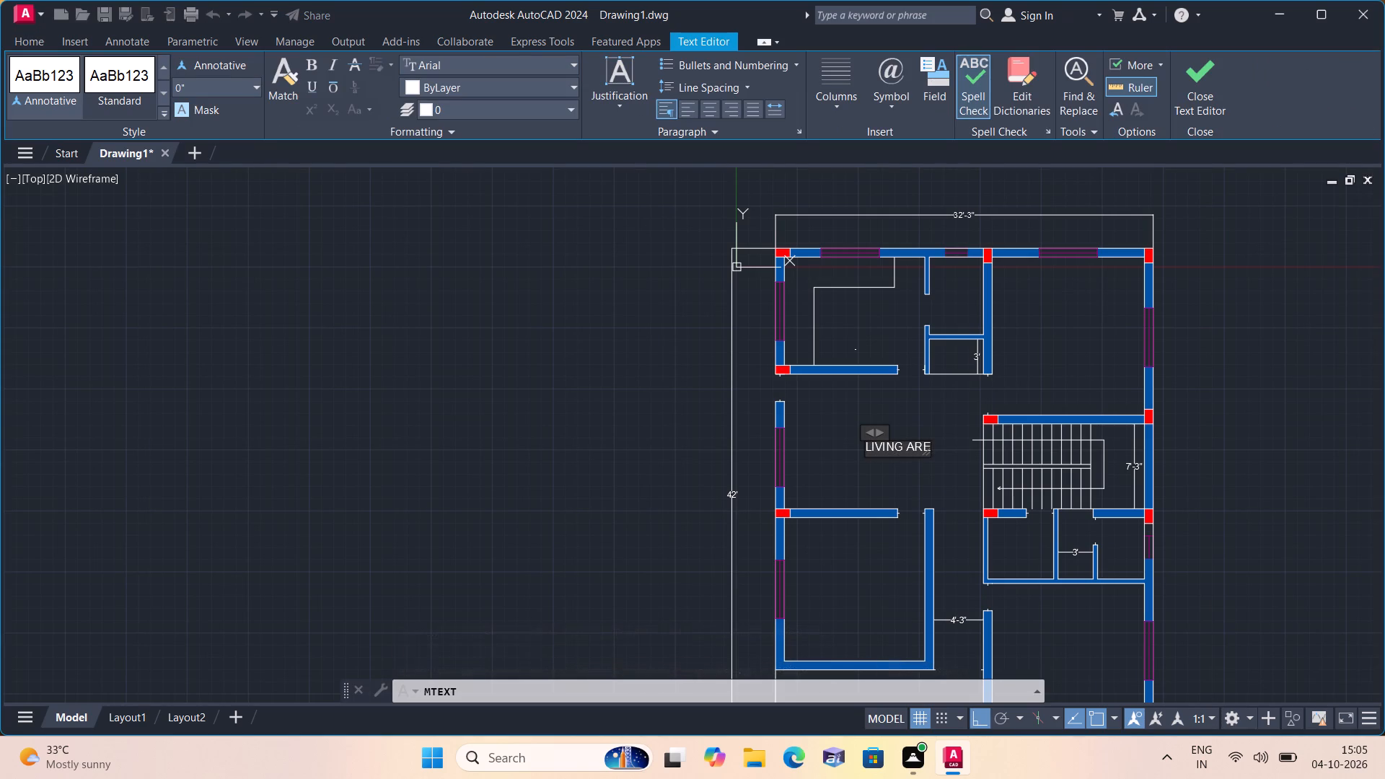
{"action": "key", "text": "a"}
{"action": "key", "text": "Return"}
{"action": "type", "text": "17'-0\"X"}
{"action": "type", "text": "11'-6\""}
{"action": "left_click", "coordinate": [829, 476]}
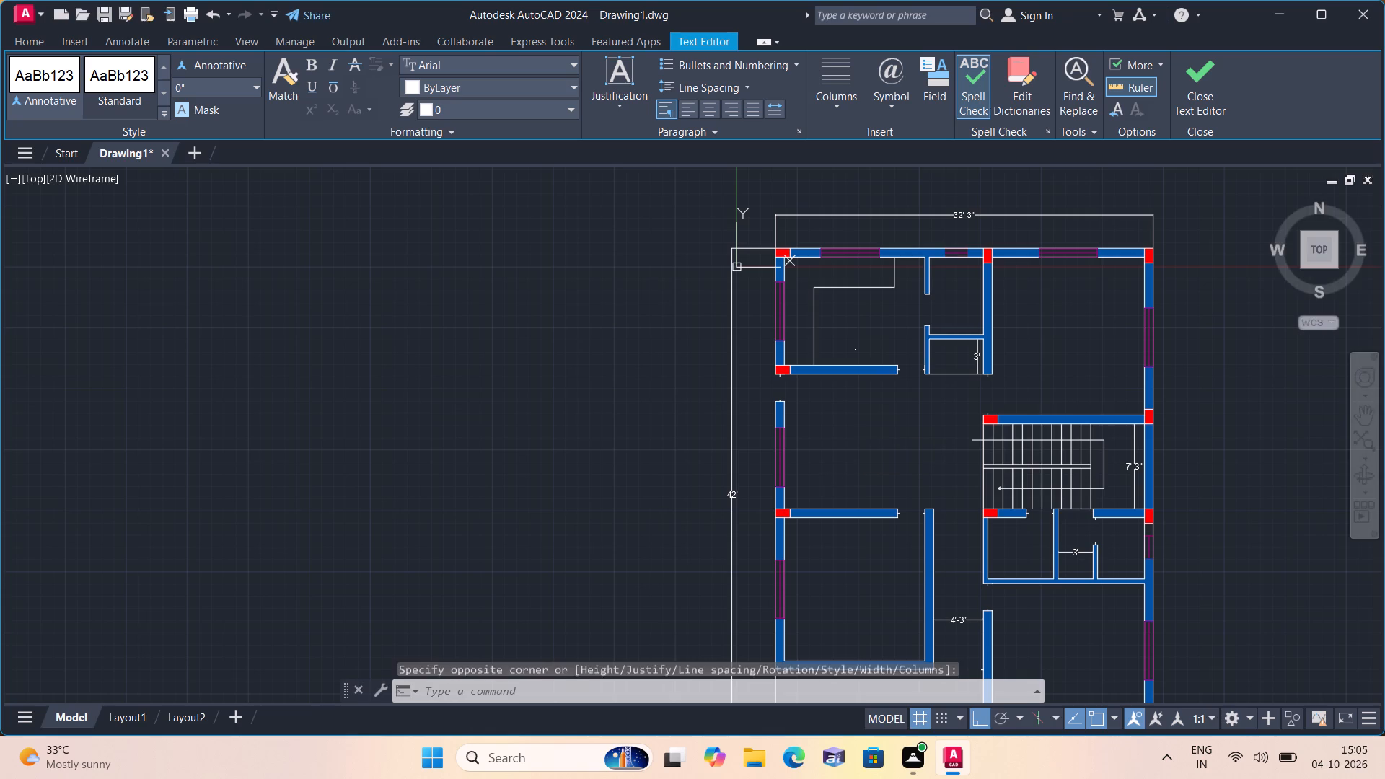
Add a multiline text label in the plan's upper-right room reading M.BEDROOM, with 13'-0"X13'-6" on the second line.
{"action": "middle_click_drag", "start_coordinate": [831, 463], "coordinate": [783, 518]}
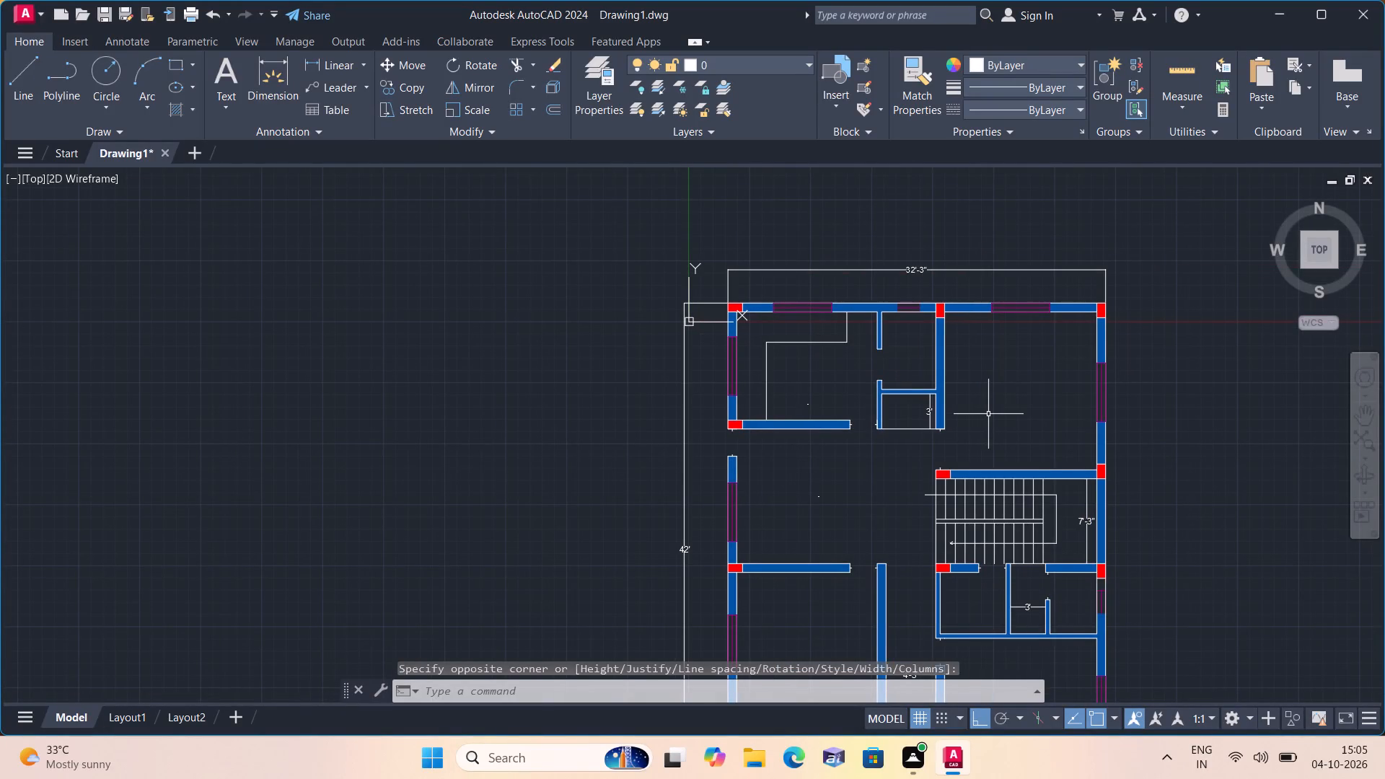
{"action": "key", "text": "space"}
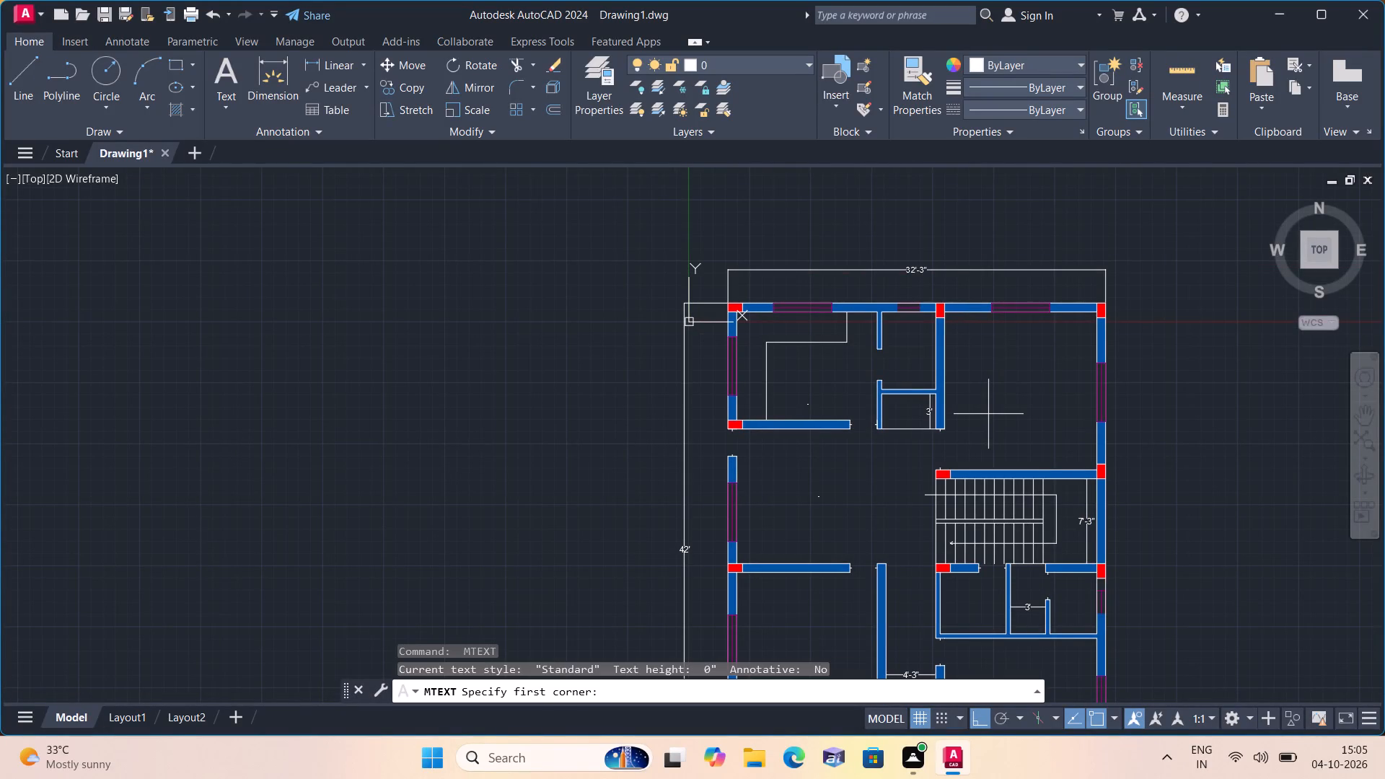
{"action": "triple_click", "coordinate": [988, 414]}
{"action": "left_click", "coordinate": [988, 414]}
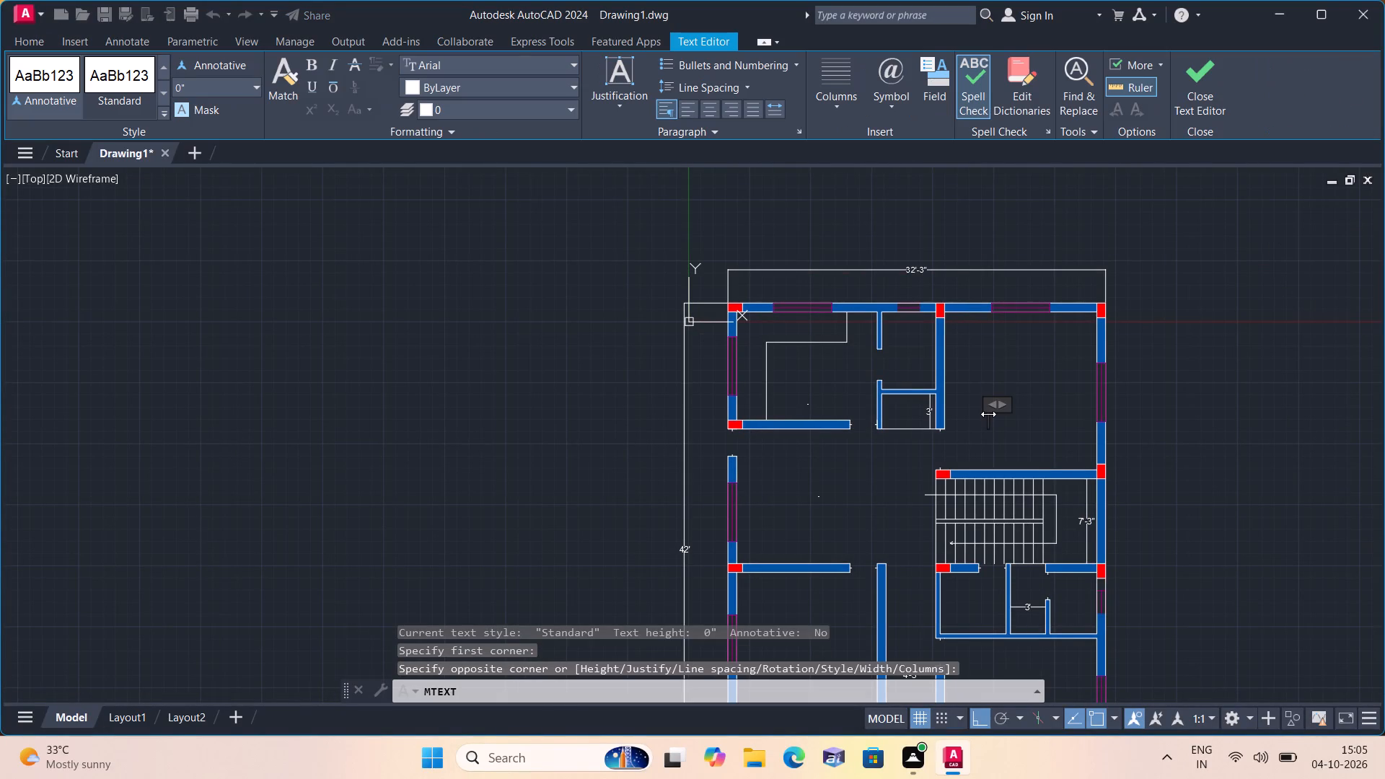
{"action": "type", "text": "M.BEDROOM"}
{"action": "key", "text": "Return"}
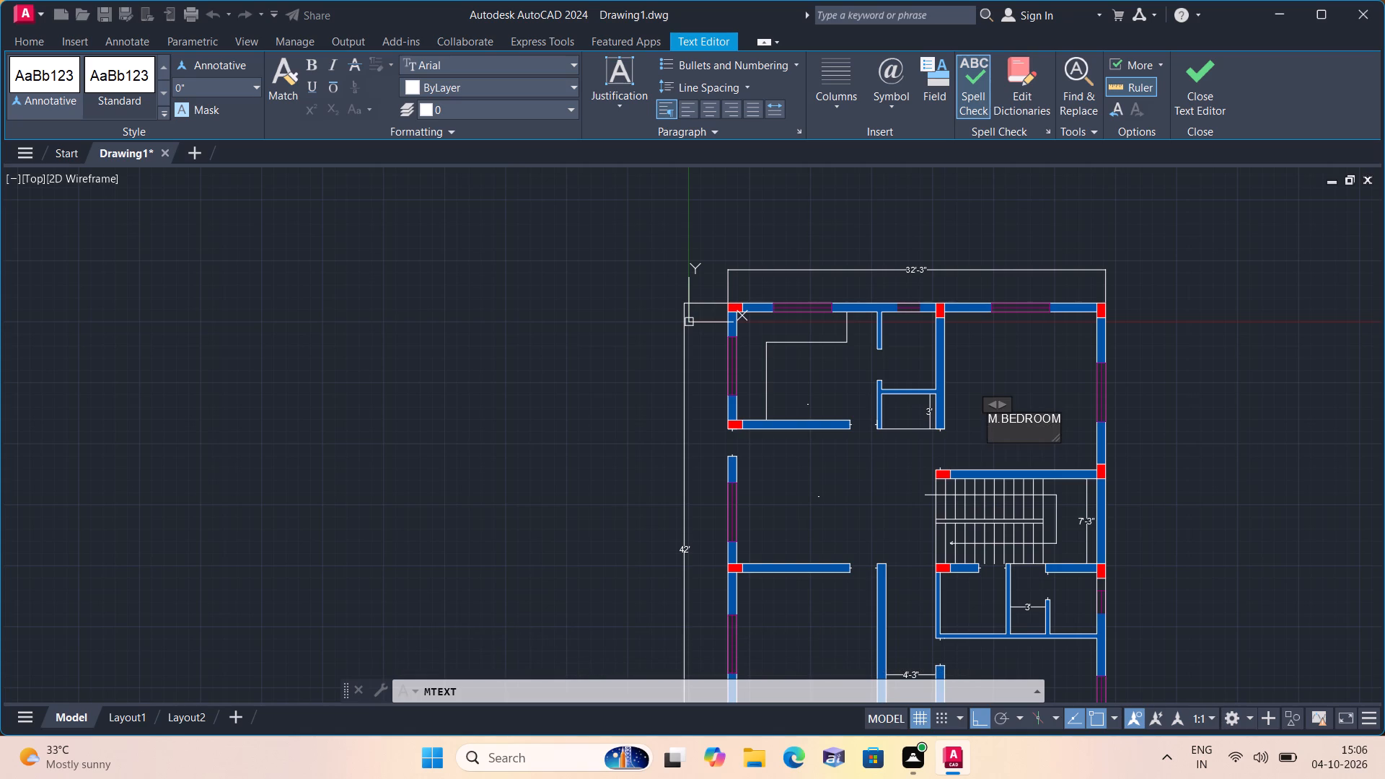
{"action": "type", "text": "13'-0\"X"}
{"action": "type", "text": "13'-6\""}
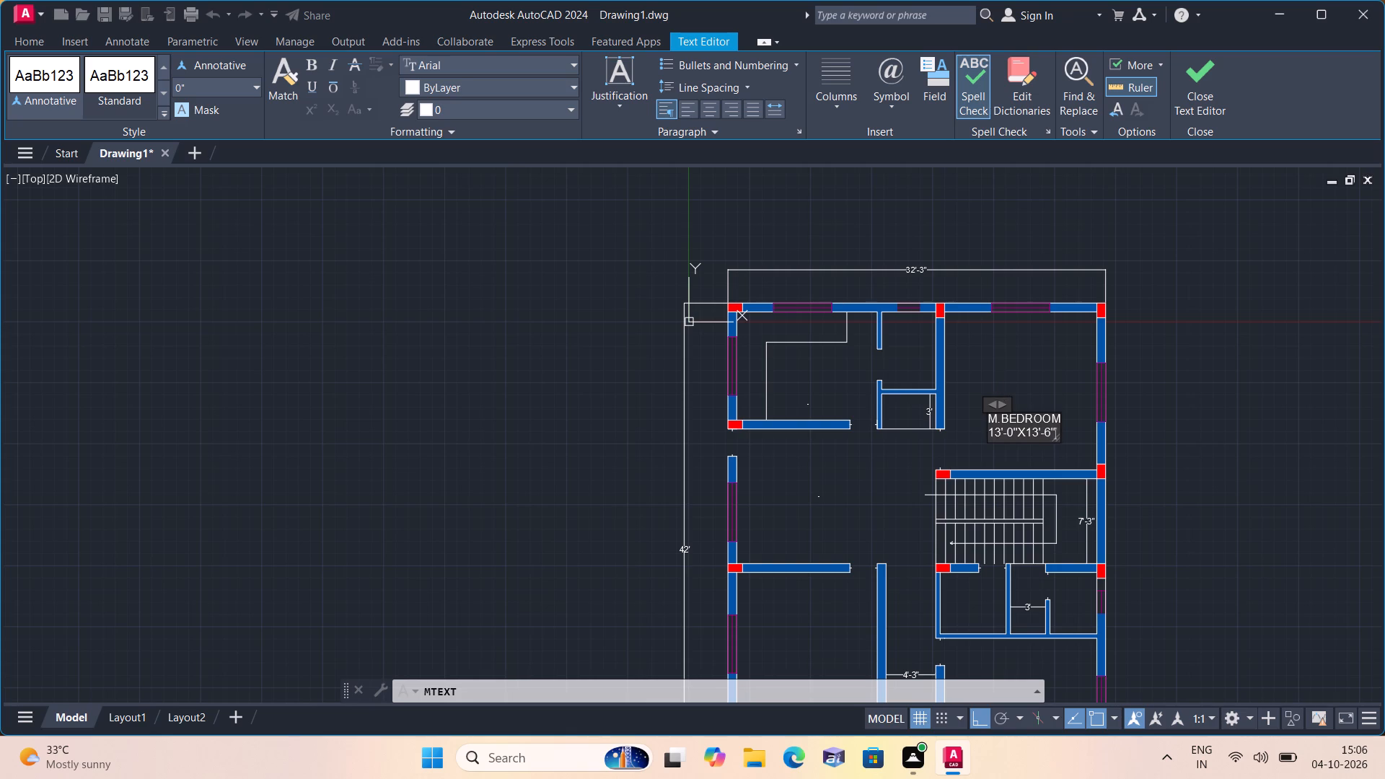
{"action": "left_click", "coordinate": [997, 379]}
Add a multiline text label in the small room directly below the staircase's left end reading BATHROOM, with 5'-7.5"X5'-3" on the second line.
{"action": "middle_click_drag", "start_coordinate": [1001, 397], "coordinate": [1002, 294]}
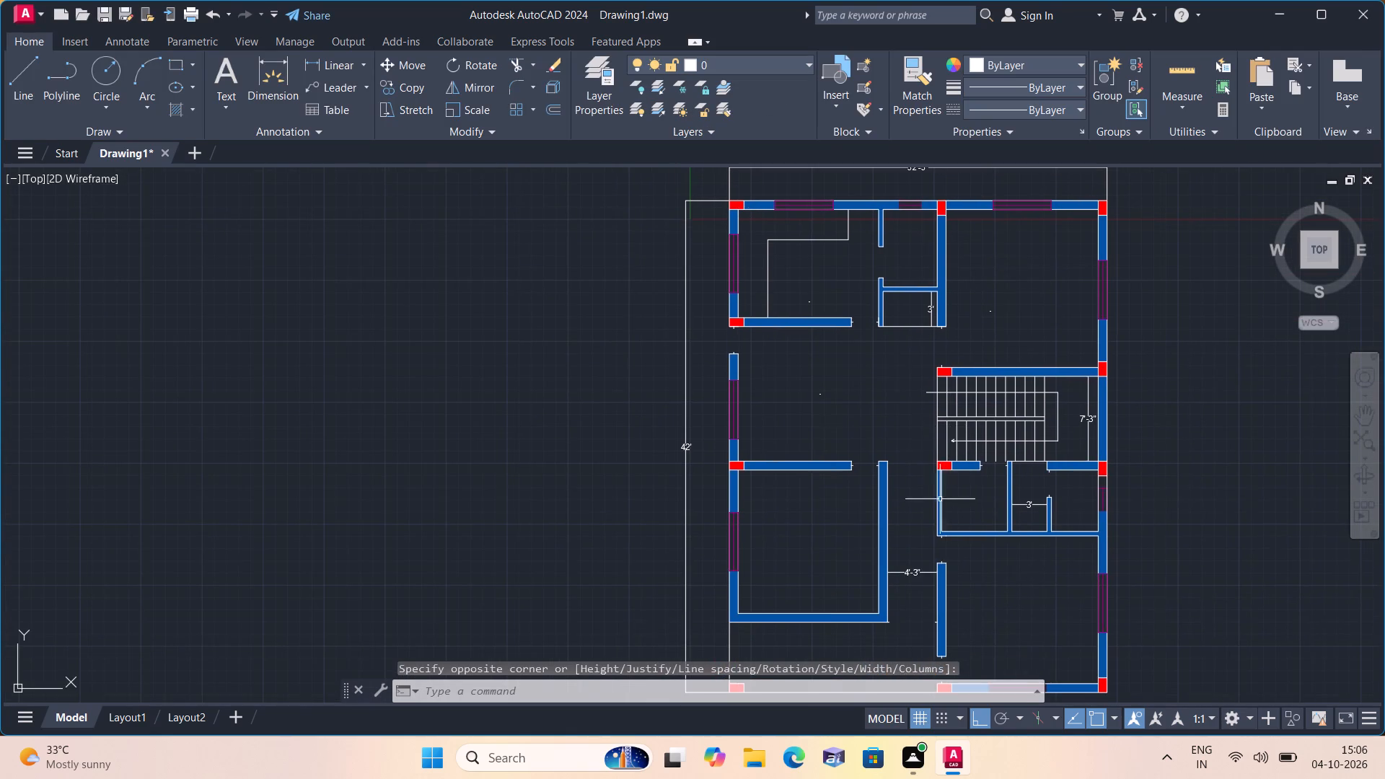
{"action": "scroll", "coordinate": [958, 500], "scroll_direction": "up", "scroll_amount": 2}
{"action": "key", "text": "space"}
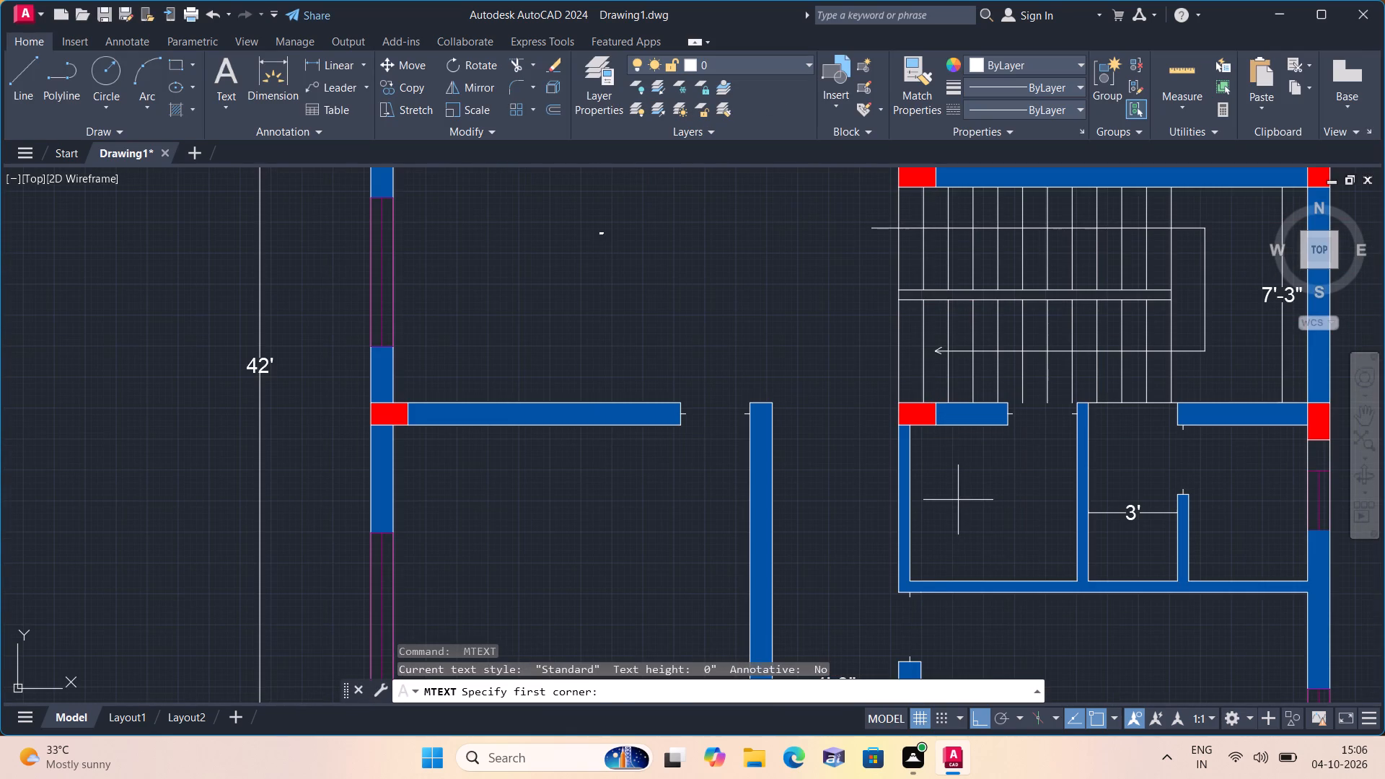
{"action": "triple_click", "coordinate": [958, 500]}
{"action": "type", "text": "BATHROO"}
{"action": "key", "text": "m"}
{"action": "key", "text": "Return"}
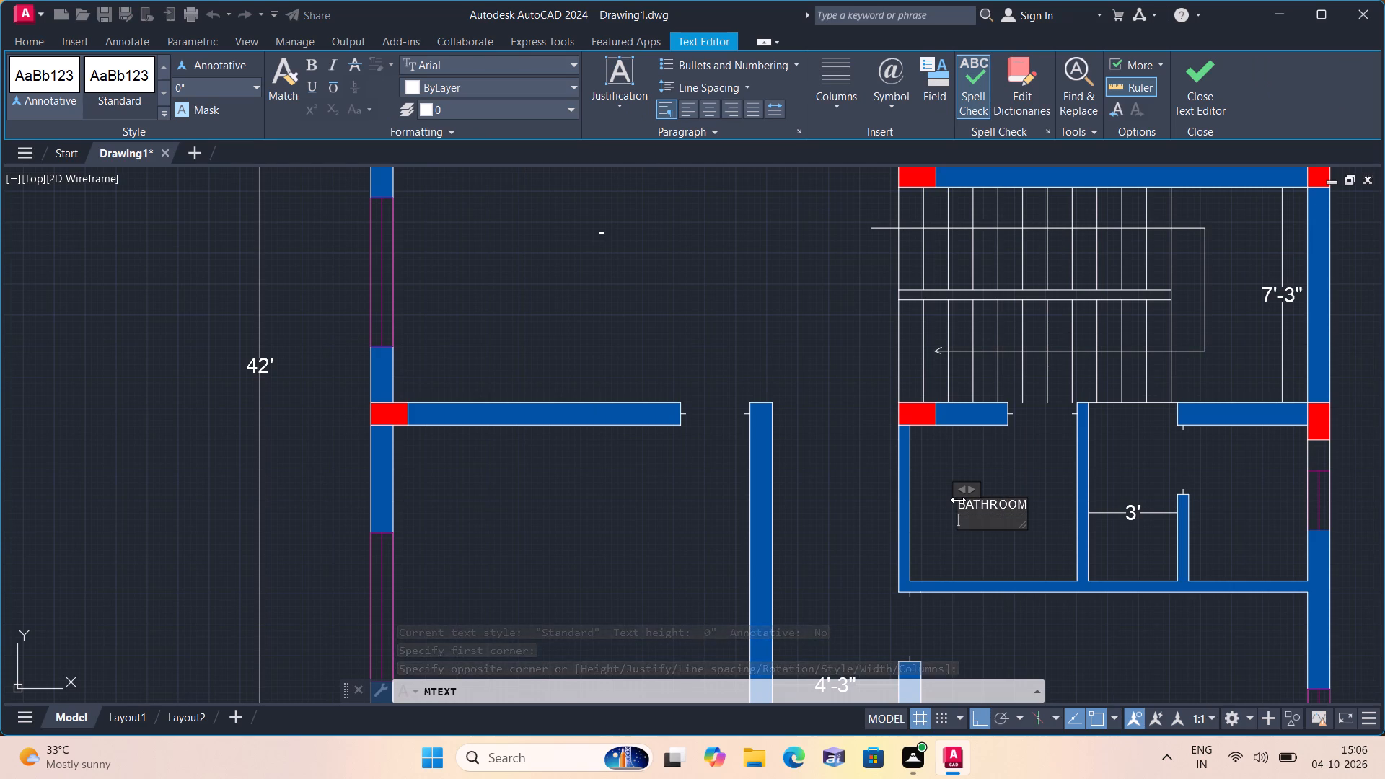
{"action": "type", "text": "5'-7.5\"X"}
{"action": "type", "text": "5'-3\""}
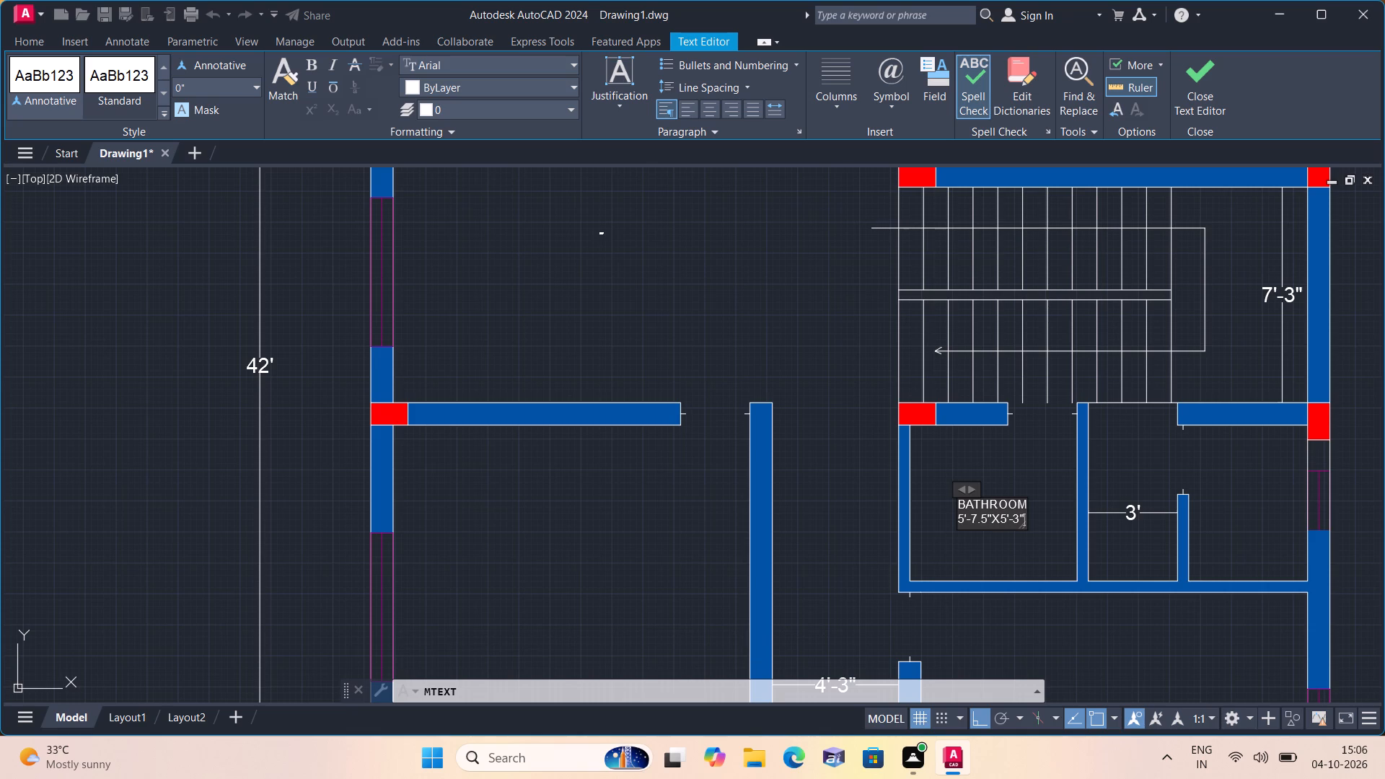
{"action": "left_click", "coordinate": [1006, 489]}
Add a multiline text label in the small room against the plan's right outer wall below the stairs reading TOILET, with 4'-0"X5'-3" beneath.
{"action": "scroll", "coordinate": [1006, 489], "scroll_direction": "down", "scroll_amount": 1}
{"action": "middle_click_drag", "start_coordinate": [1006, 489], "coordinate": [982, 438]}
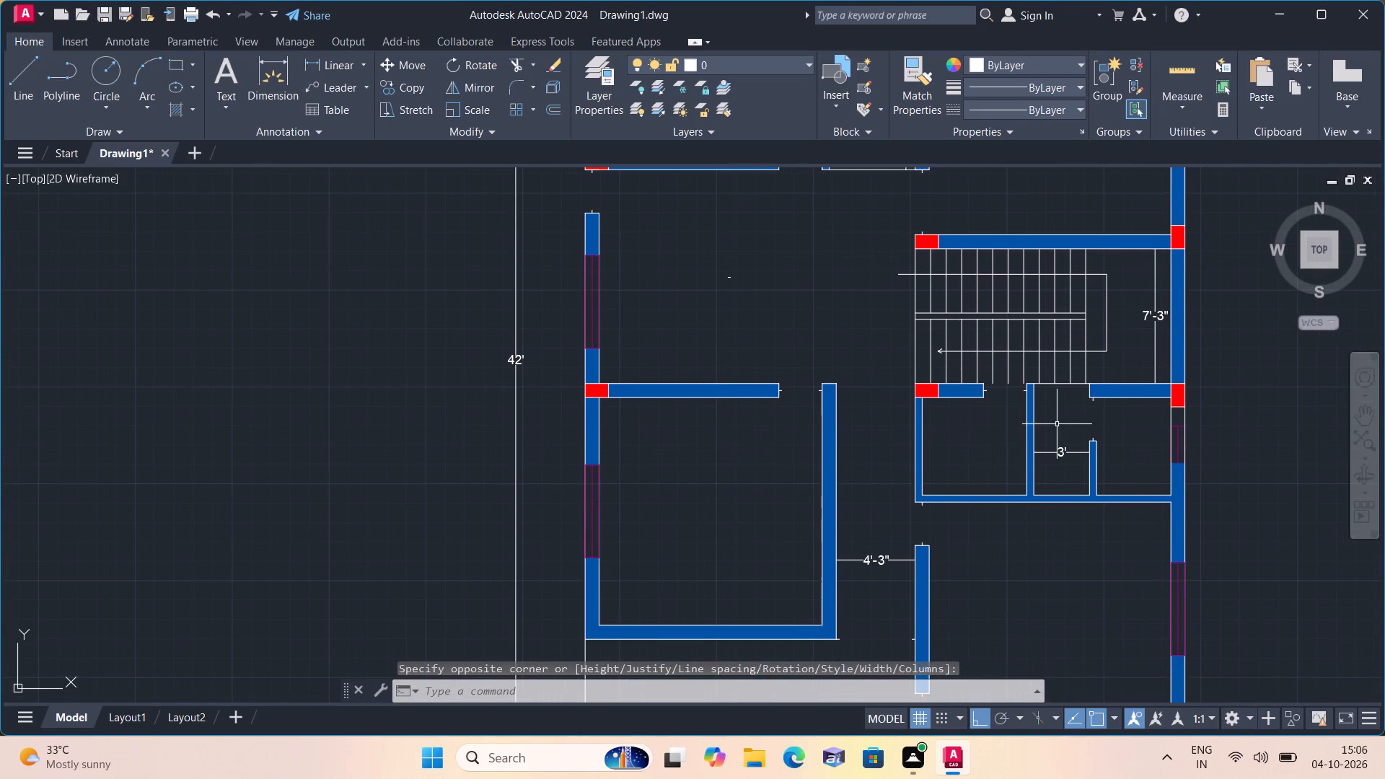
{"action": "key", "text": "space"}
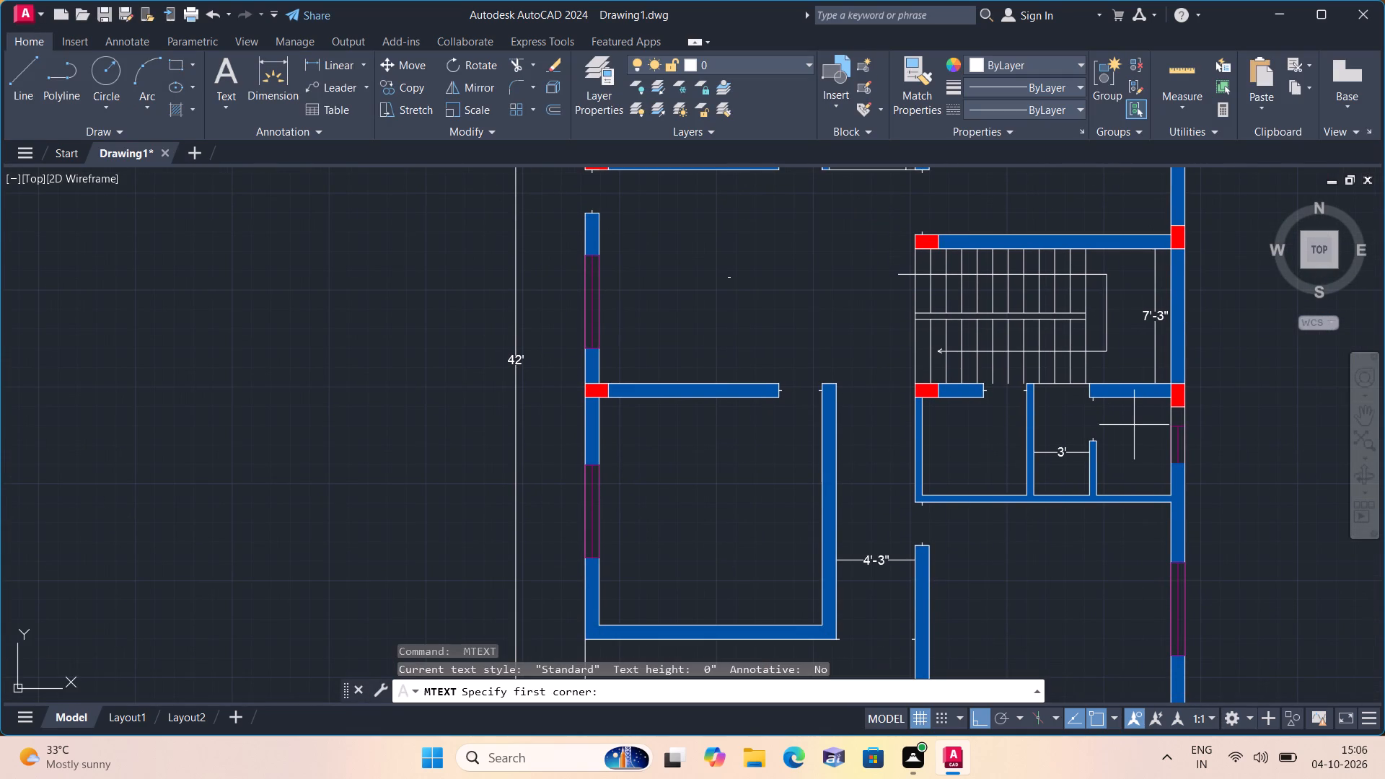
{"action": "triple_click", "coordinate": [1134, 425]}
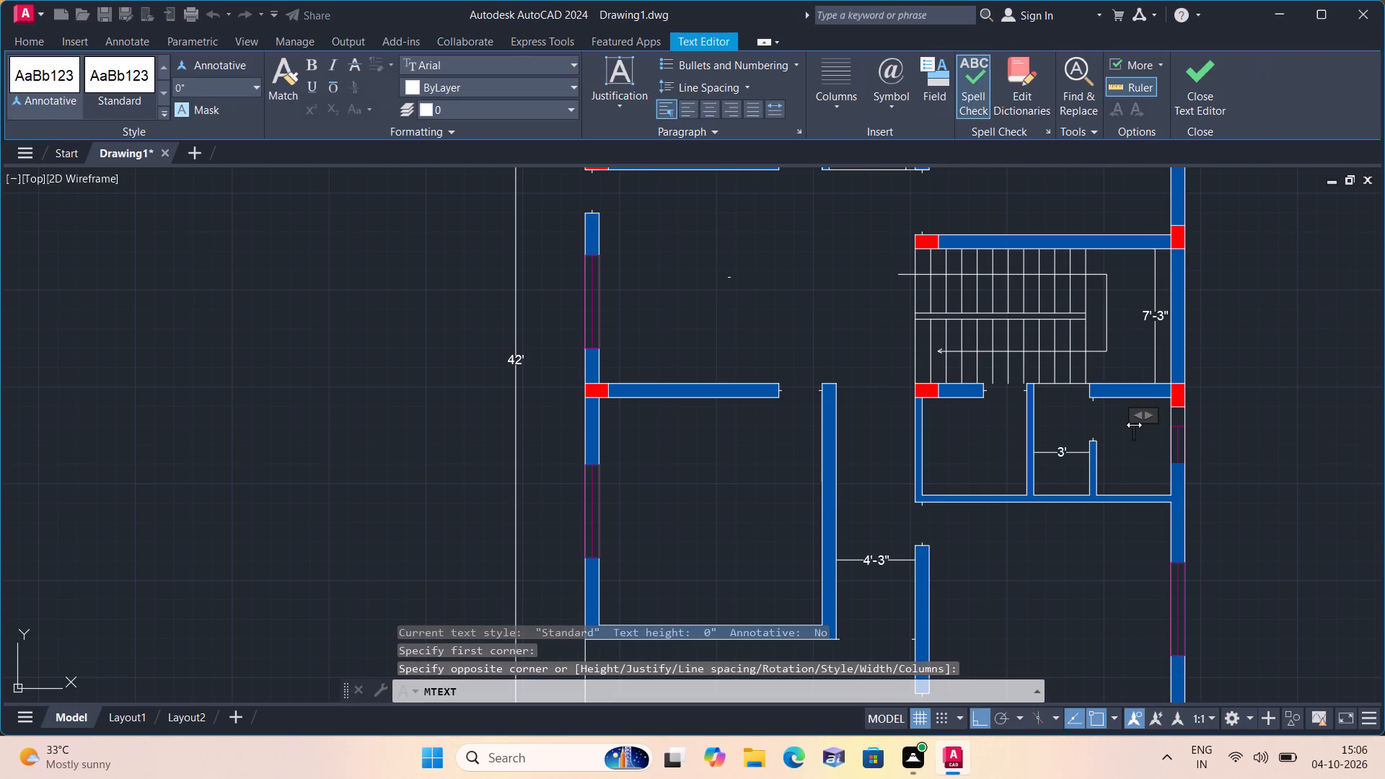
{"action": "type", "text": "TOILET"}
{"action": "key", "text": "Return"}
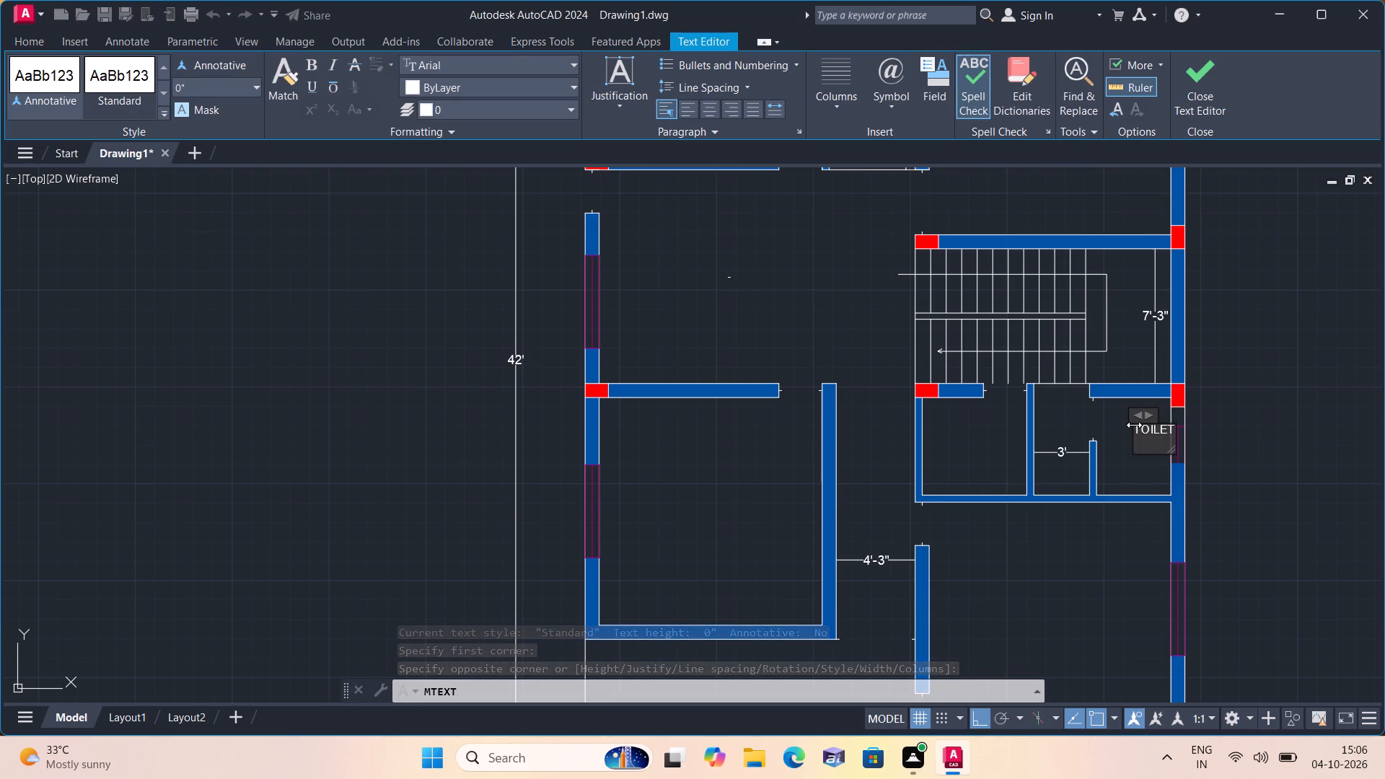
{"action": "type", "text": "4'-0\"X"}
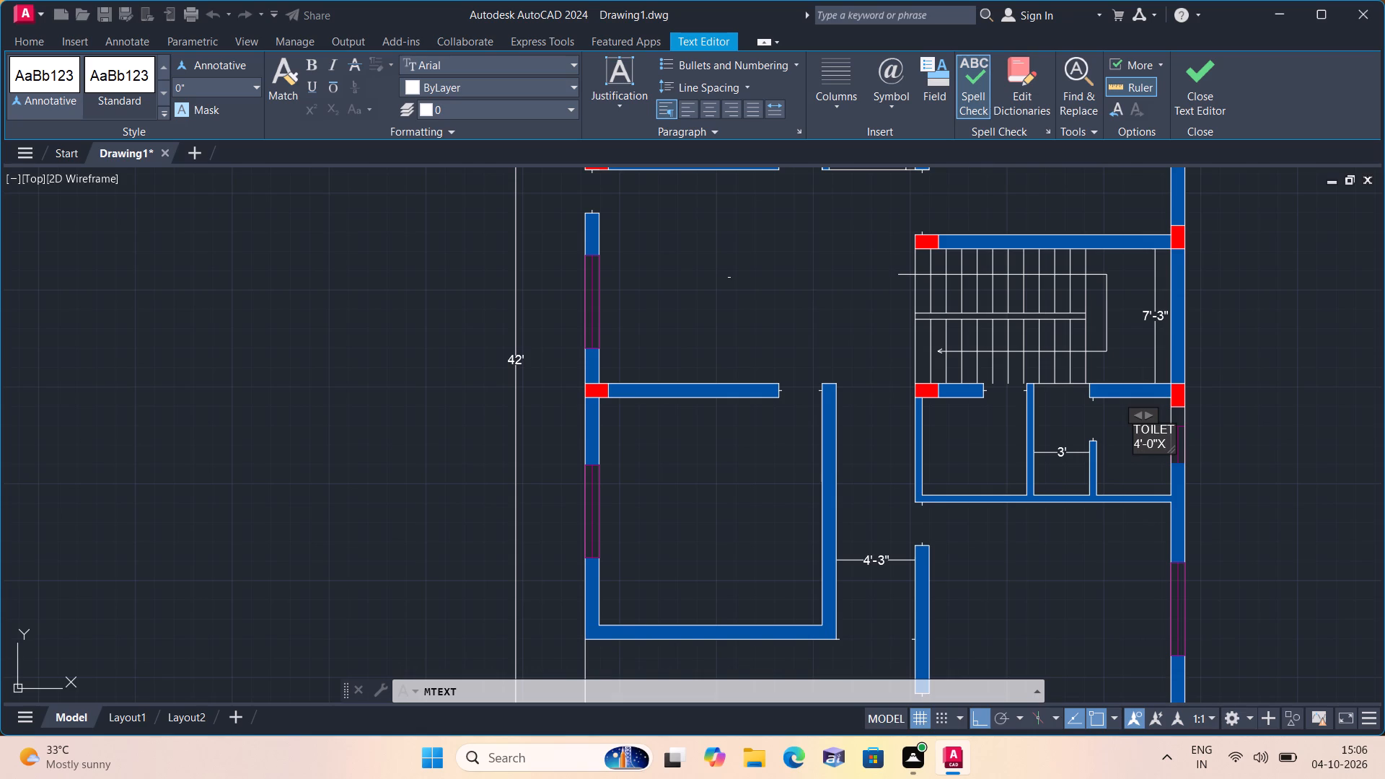
{"action": "key", "text": "5"}
{"action": "key", "text": "apostrophe"}
{"action": "type", "text": "-3\""}
{"action": "left_click", "coordinate": [1107, 515]}
Add a multiline text label in the plan's lower-right room reading GUEST ROOM, with 13'-0"X12'-7.5" on the second line.
{"action": "middle_click_drag", "start_coordinate": [1096, 516], "coordinate": [1094, 516]}
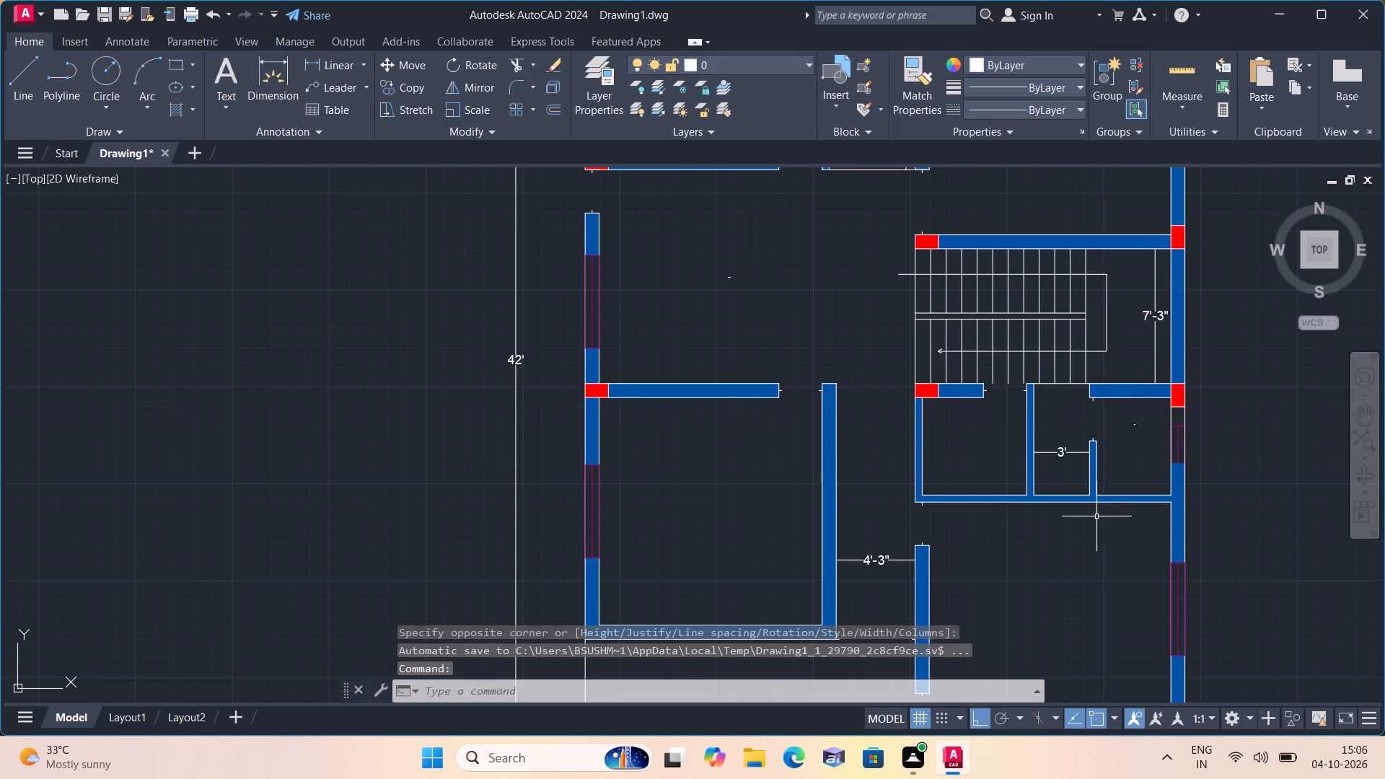
{"action": "middle_click_drag", "start_coordinate": [1094, 516], "coordinate": [1162, 400]}
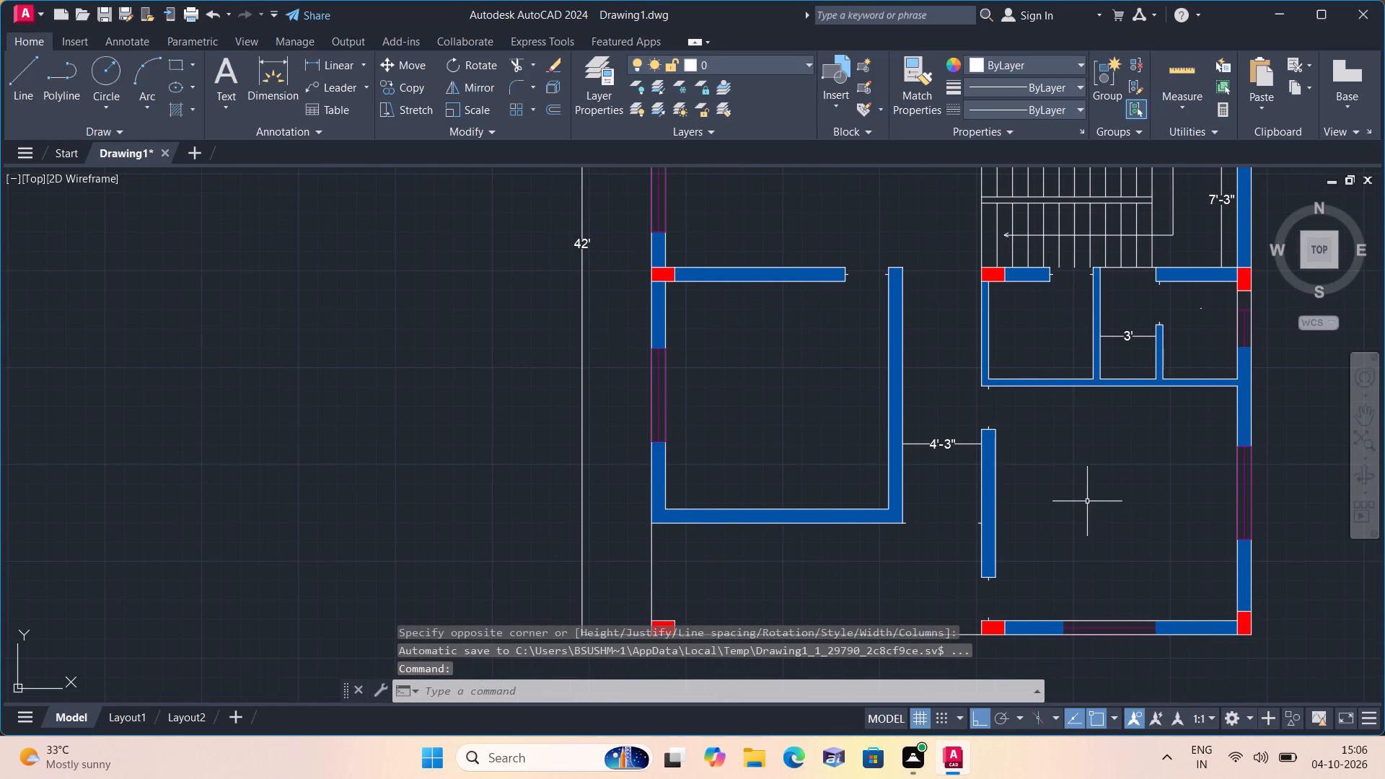
{"action": "key", "text": "space"}
{"action": "triple_click", "coordinate": [1087, 501]}
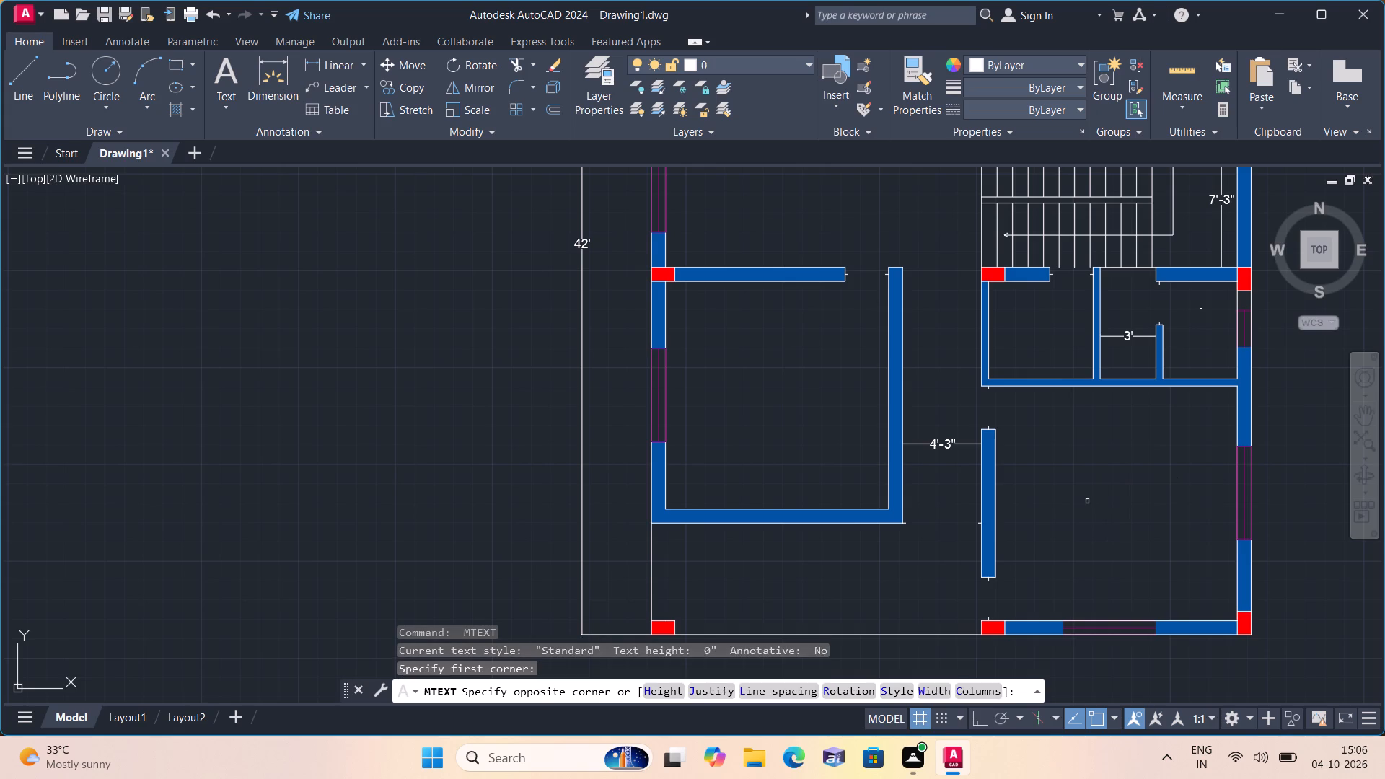
{"action": "left_click", "coordinate": [1087, 501]}
{"action": "type", "text": "GUESR"}
{"action": "key", "text": "BackSpace"}
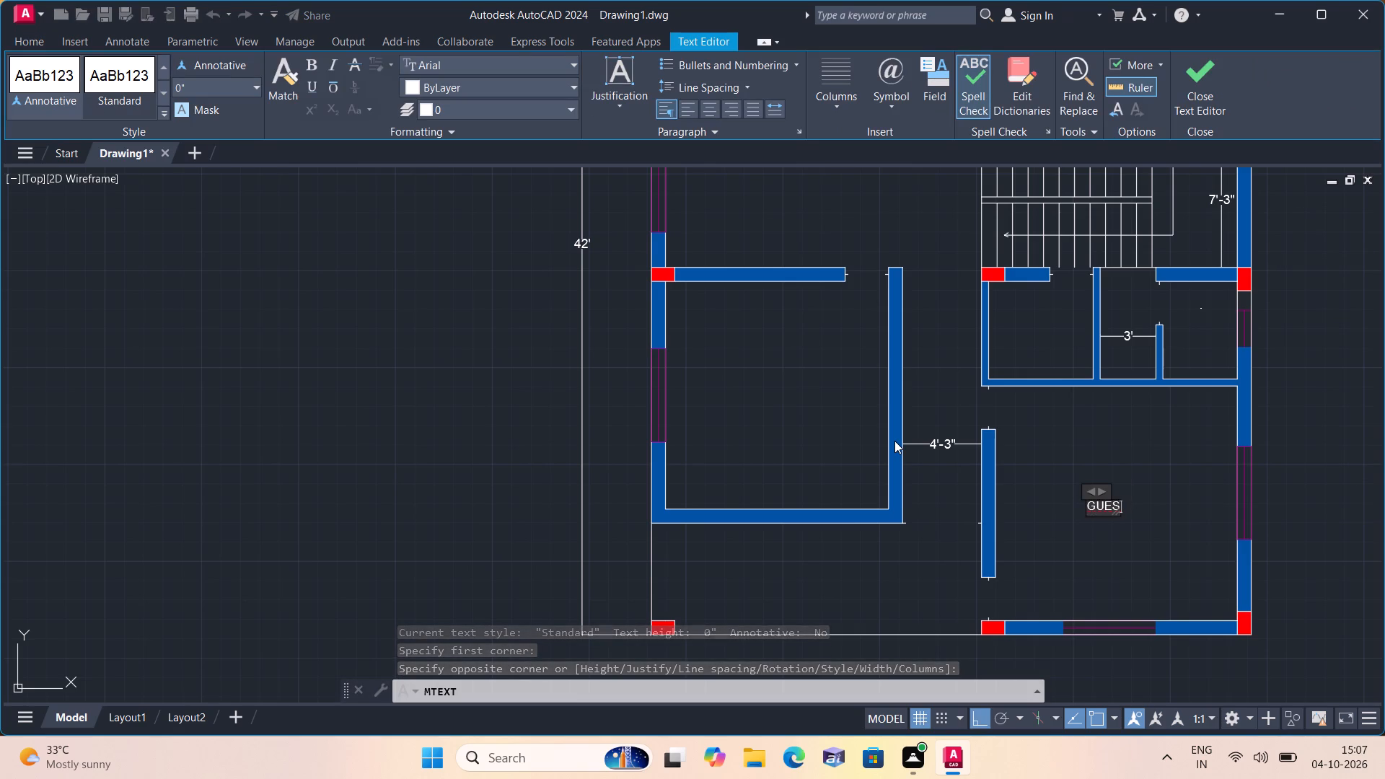
{"action": "type", "text": "T ROO"}
{"action": "key", "text": "m"}
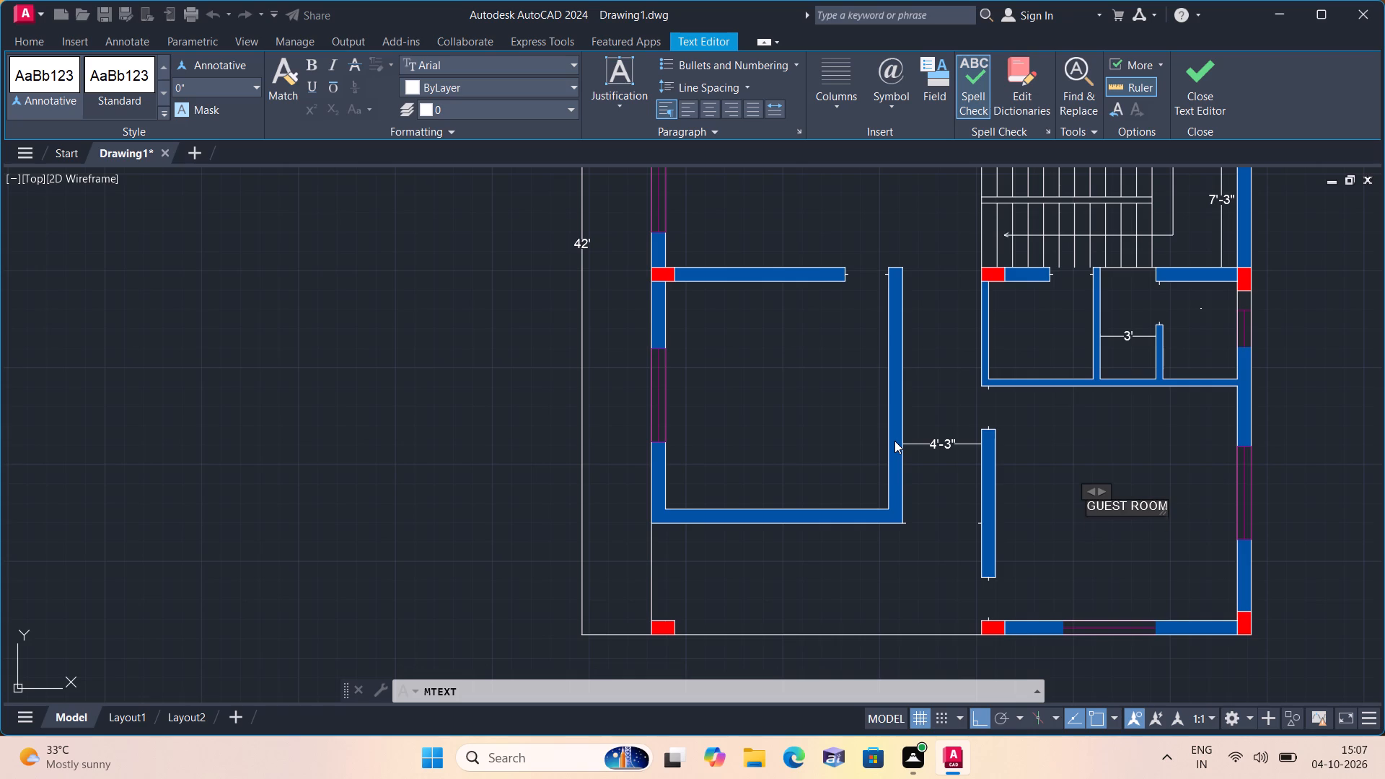
{"action": "key", "text": "Return"}
{"action": "type", "text": "13'-0\"X"}
{"action": "type", "text": "12'-"}
{"action": "type", "text": "7.5\""}
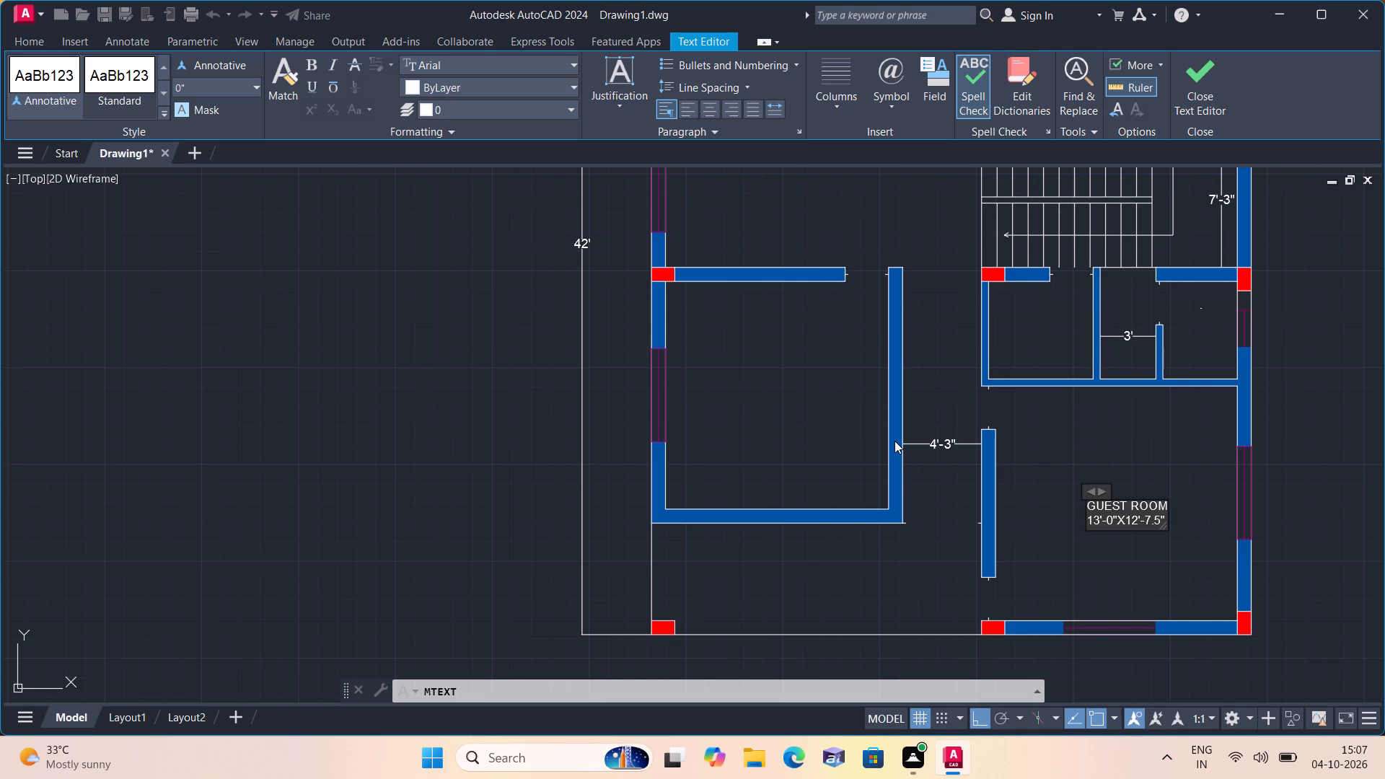
{"action": "left_click", "coordinate": [940, 496]}
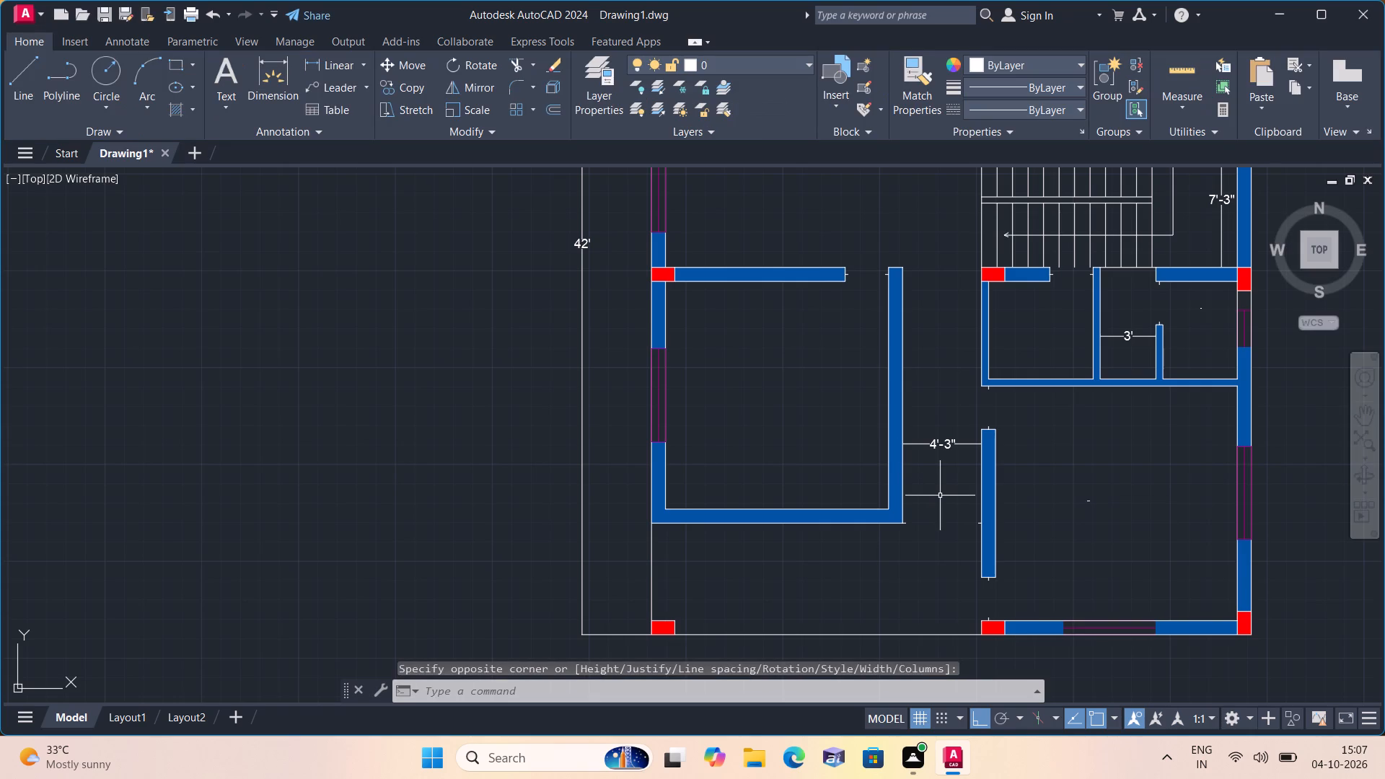
Add a multiline text label in the open area below the plan's lower-left room reading VARANDAH, with 17'-0"X6'-0" on the second line.
{"action": "key", "text": "space"}
{"action": "triple_click", "coordinate": [802, 568]}
{"action": "left_click", "coordinate": [802, 568]}
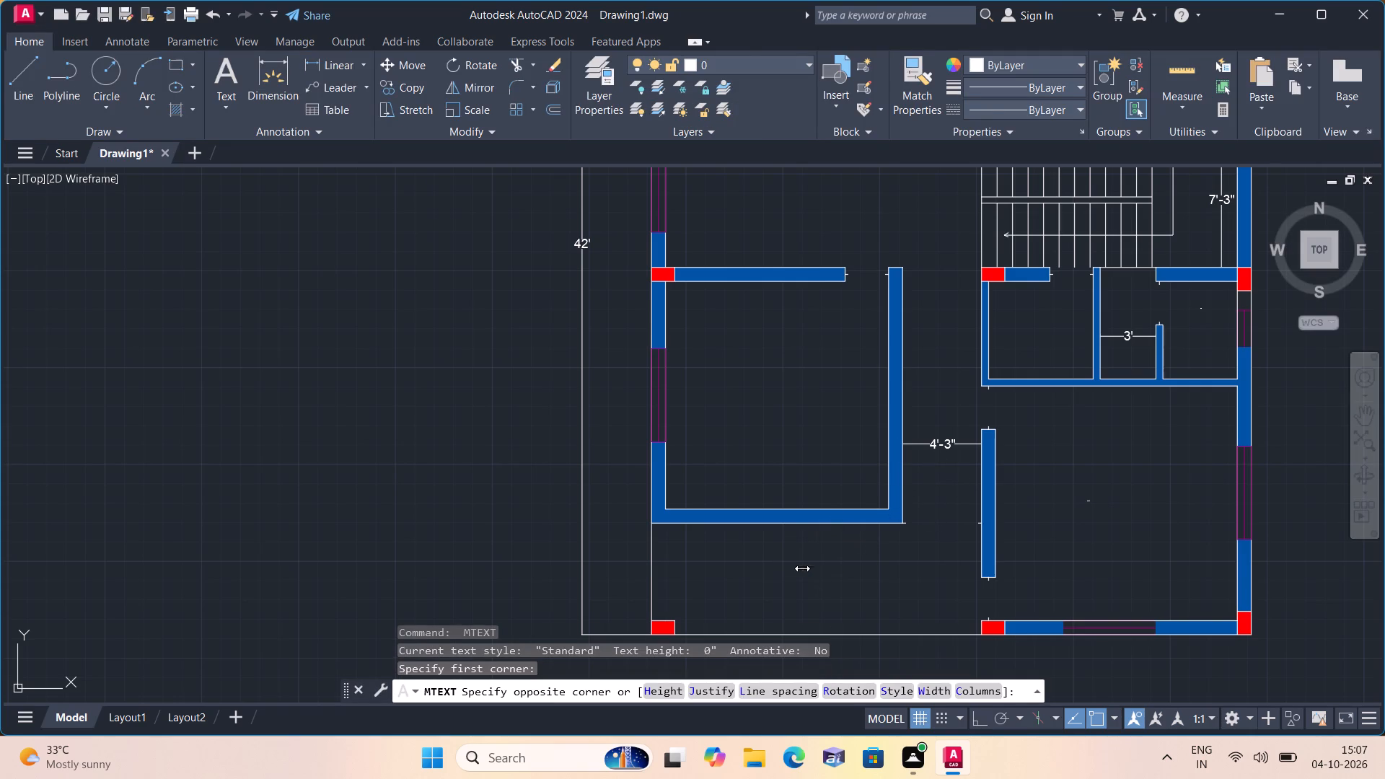
{"action": "type", "text": "VARA"}
{"action": "type", "text": "NDAH"}
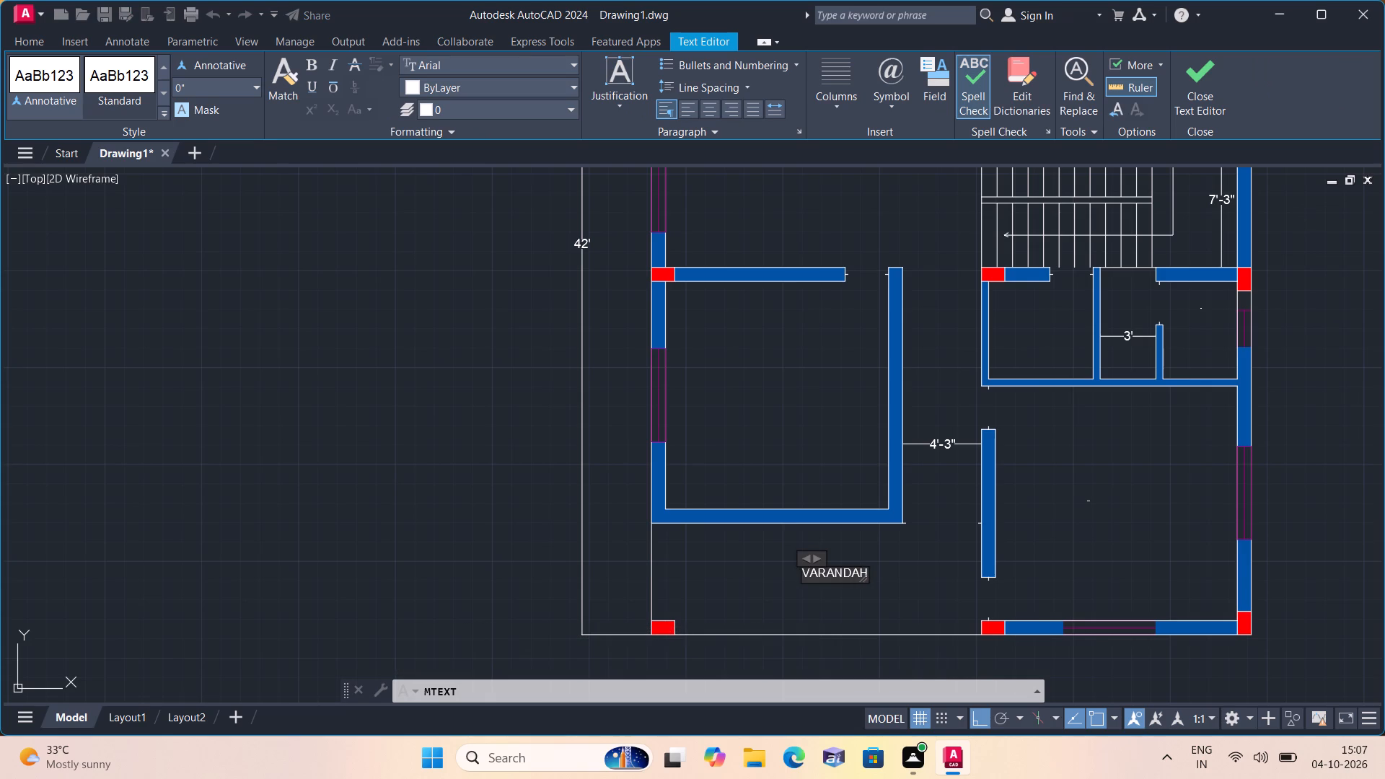
{"action": "key", "text": "Return"}
{"action": "type", "text": "17"}
{"action": "type", "text": "'-0\"X"}
{"action": "type", "text": "6'"}
{"action": "key", "text": "0"}
{"action": "key", "text": "shift+quotedbl"}
{"action": "key", "text": "BackSpace"}
{"action": "key", "text": "BackSpace"}
{"action": "type", "text": "-0\""}
{"action": "left_click", "coordinate": [779, 564]}
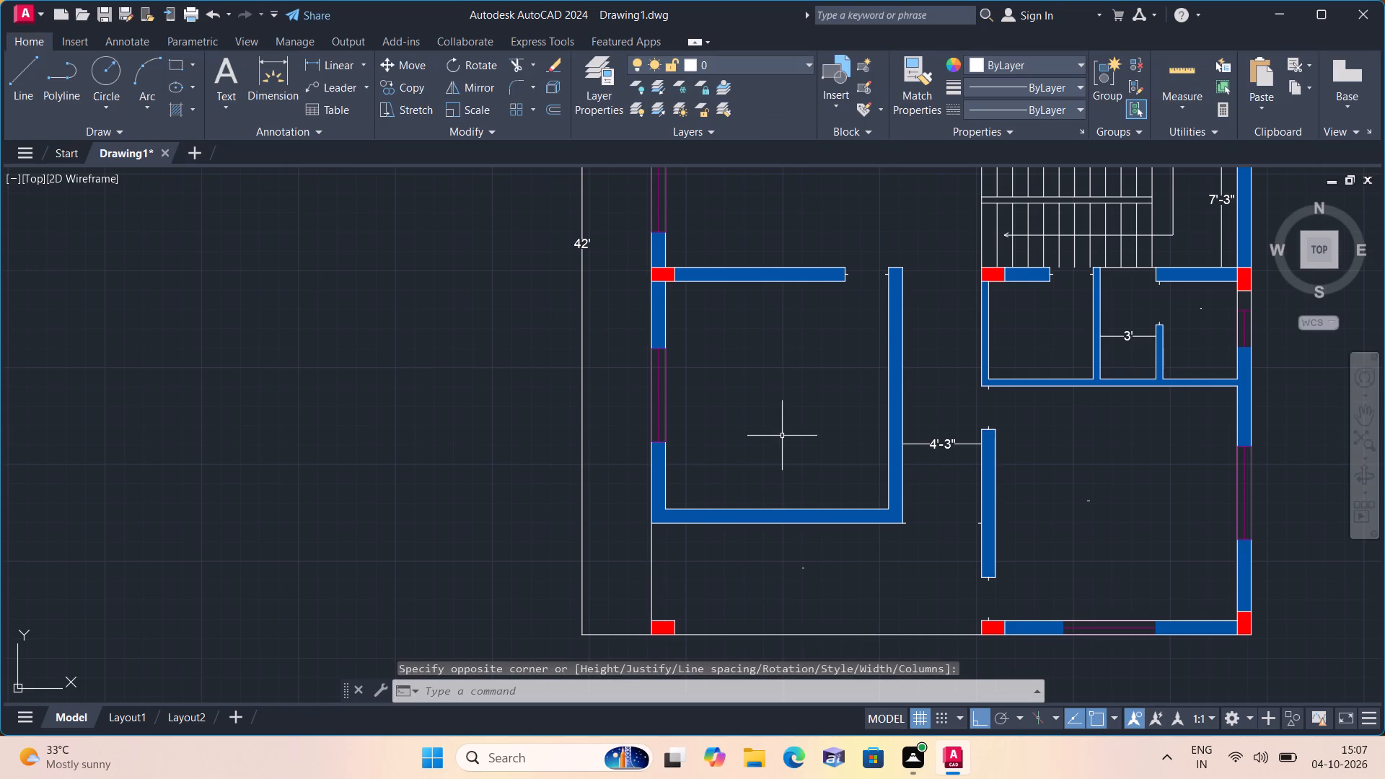
Add a multiline text label in the middle of the plan's lower-left room reading BEDROOM, with 12'-0"X12'-3" on the second line.
{"action": "key", "text": "space"}
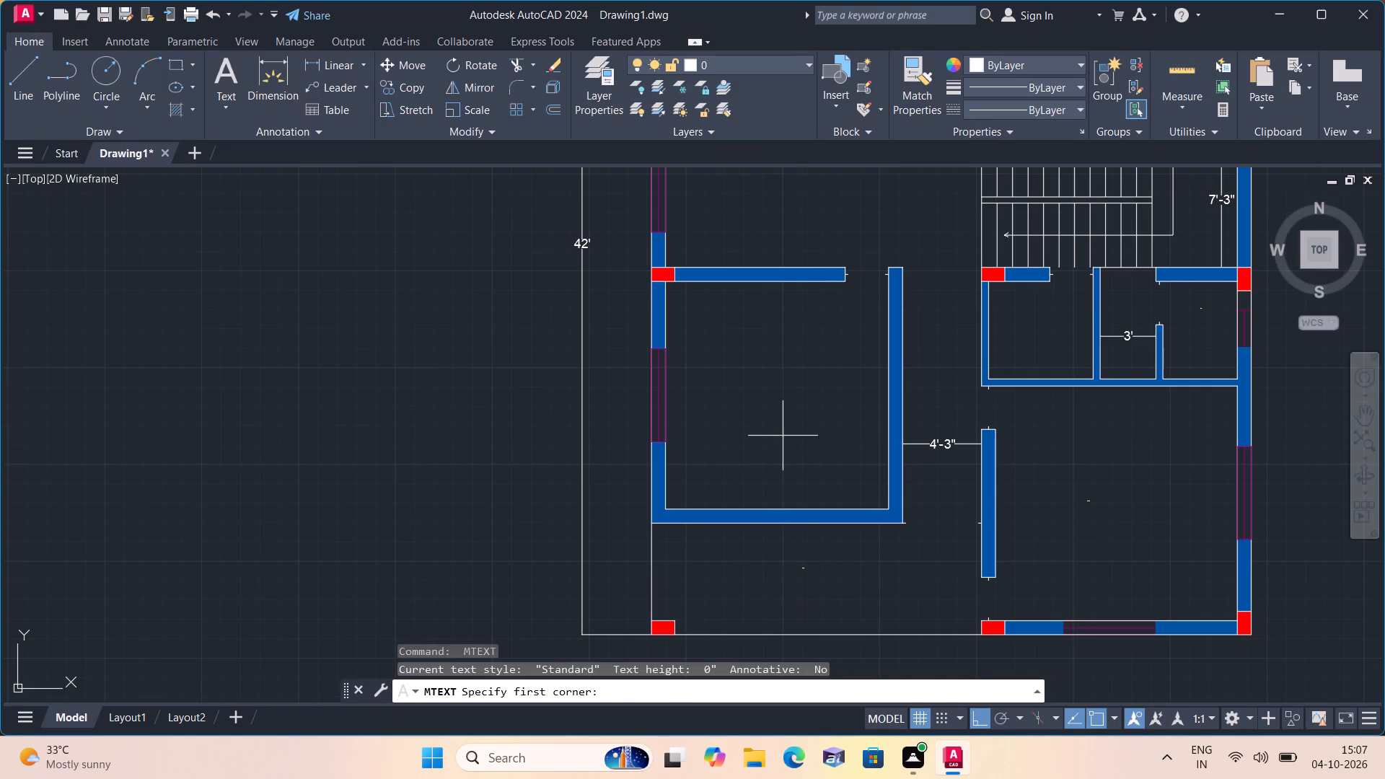
{"action": "triple_click", "coordinate": [783, 436]}
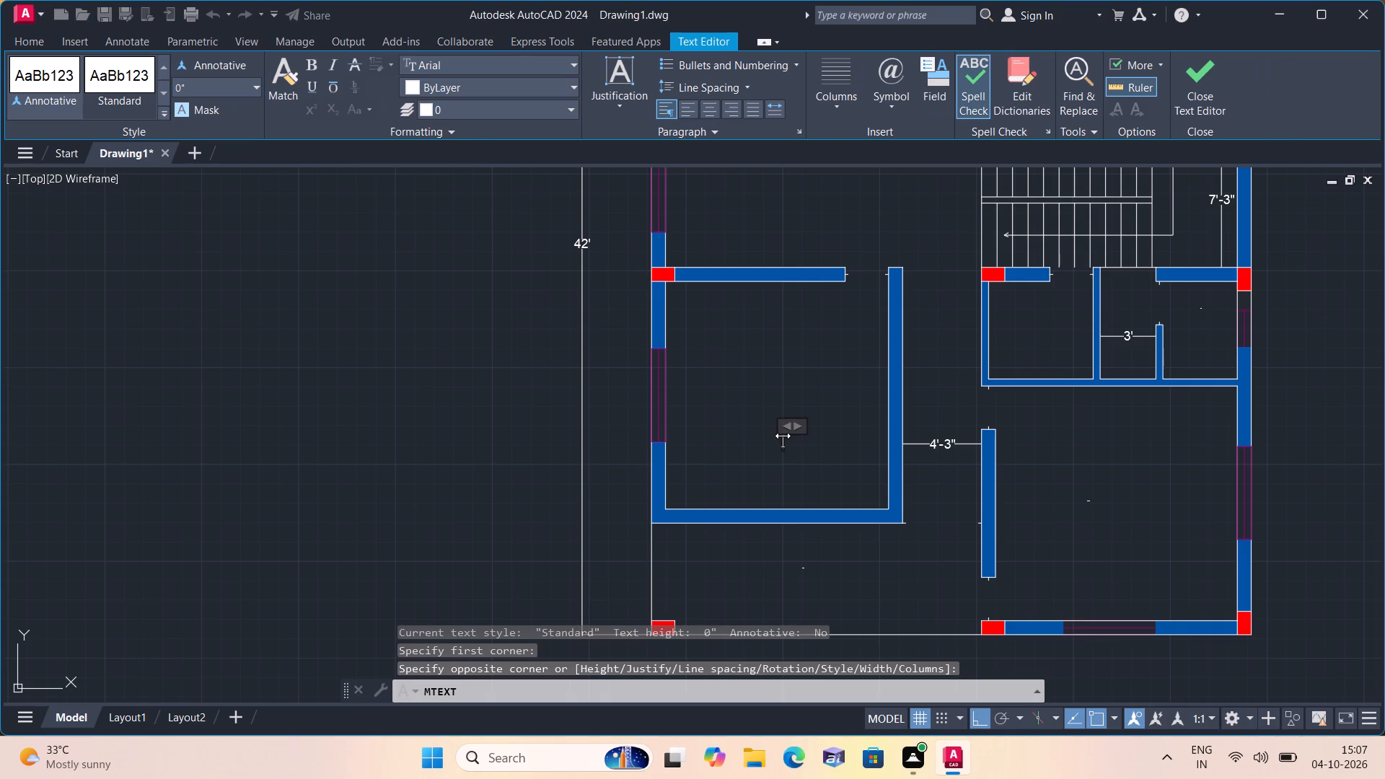
{"action": "type", "text": "BEDROOM"}
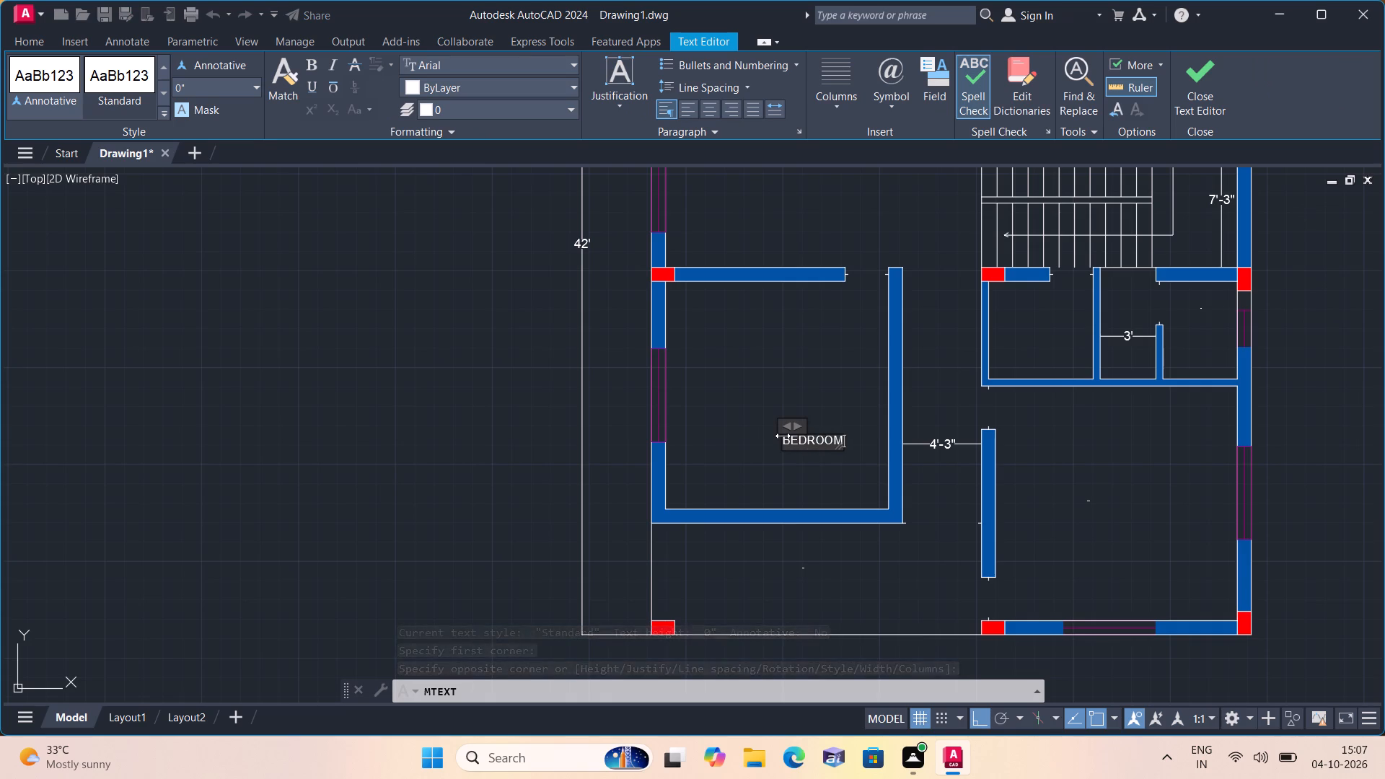
{"action": "key", "text": "Return"}
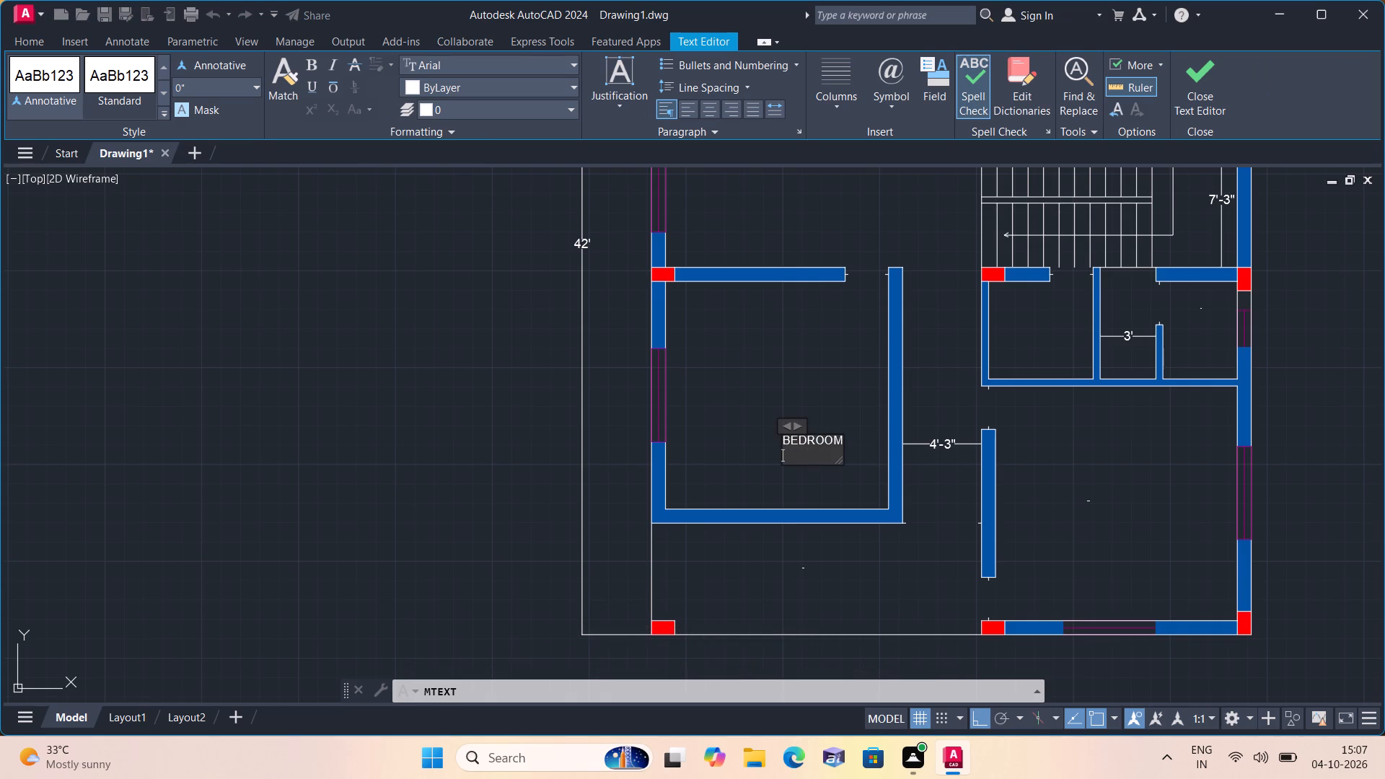
{"action": "type", "text": "12"}
{"action": "key", "text": "apostrophe"}
{"action": "key", "text": "minus"}
{"action": "key", "text": "0"}
{"action": "key", "text": "shift+quotedbl"}
{"action": "key", "text": "x"}
{"action": "type", "text": "12'-3\""}
{"action": "left_click", "coordinate": [725, 397]}
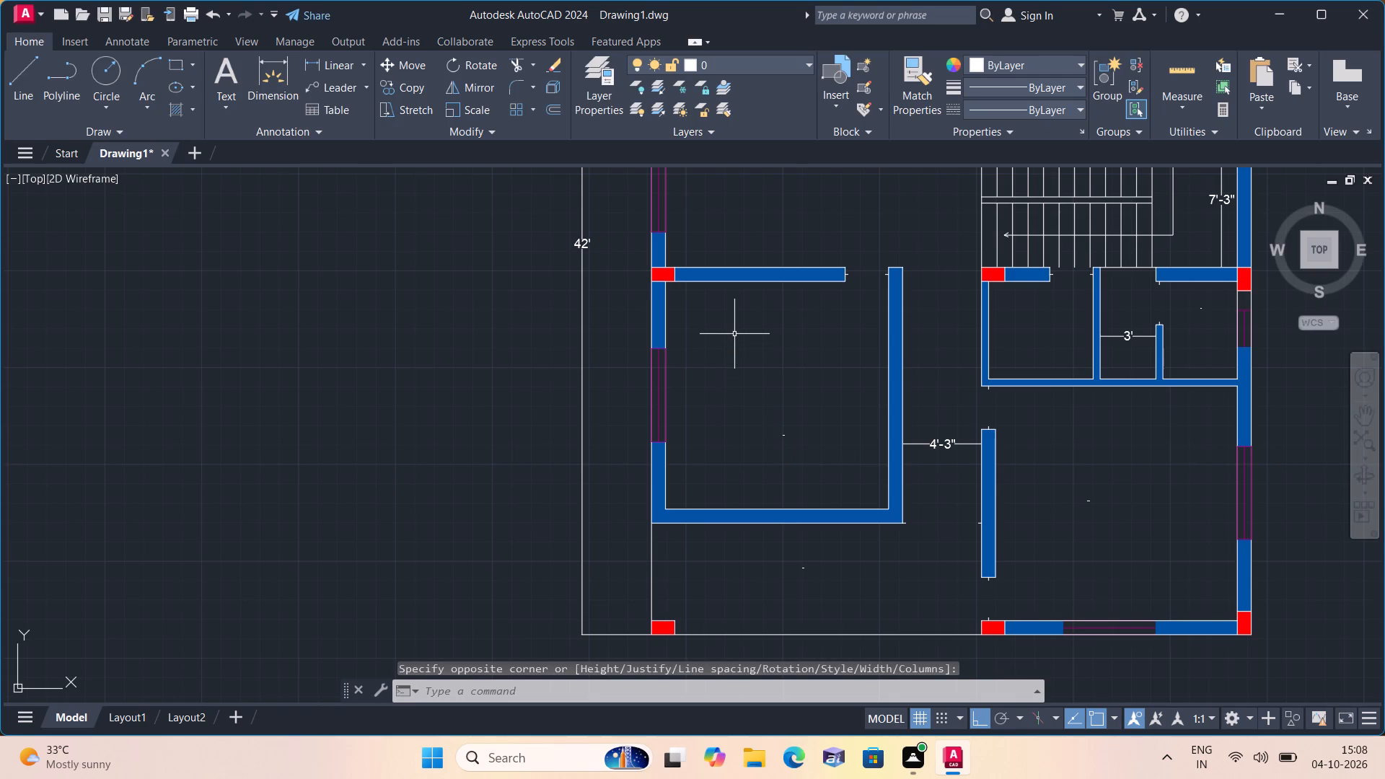
Add a multiline text label reading WARDROBE in the upper-left part of the lower-left bedroom.
{"action": "key", "text": "space"}
{"action": "triple_click", "coordinate": [734, 333]}
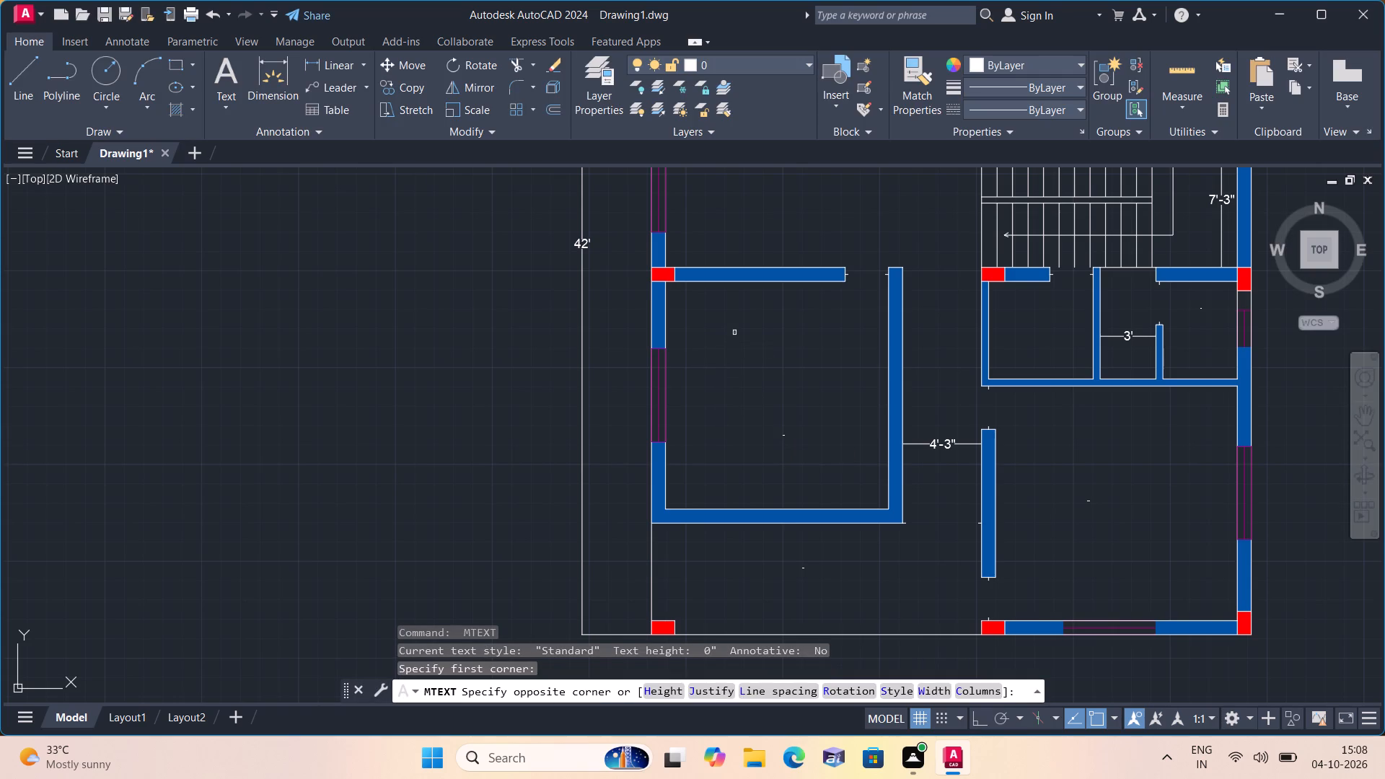
{"action": "type", "text": "WARDROBE"}
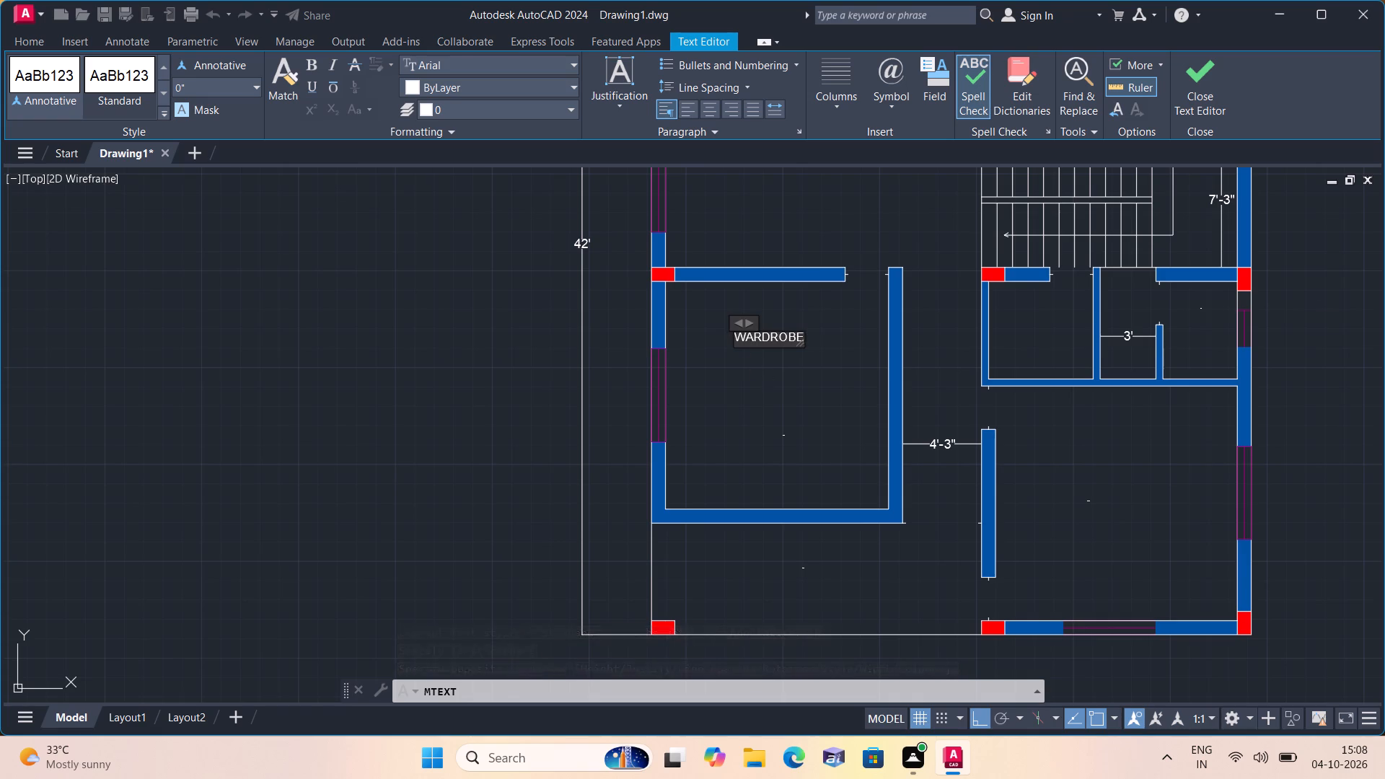
{"action": "left_click", "coordinate": [763, 378]}
Add a multiline text label reading WARDROBE in the plan's upper-right master bedroom, above and left of its room label.
{"action": "scroll", "coordinate": [757, 378], "scroll_direction": "down", "scroll_amount": 1}
{"action": "middle_click_drag", "start_coordinate": [756, 378], "coordinate": [773, 536]}
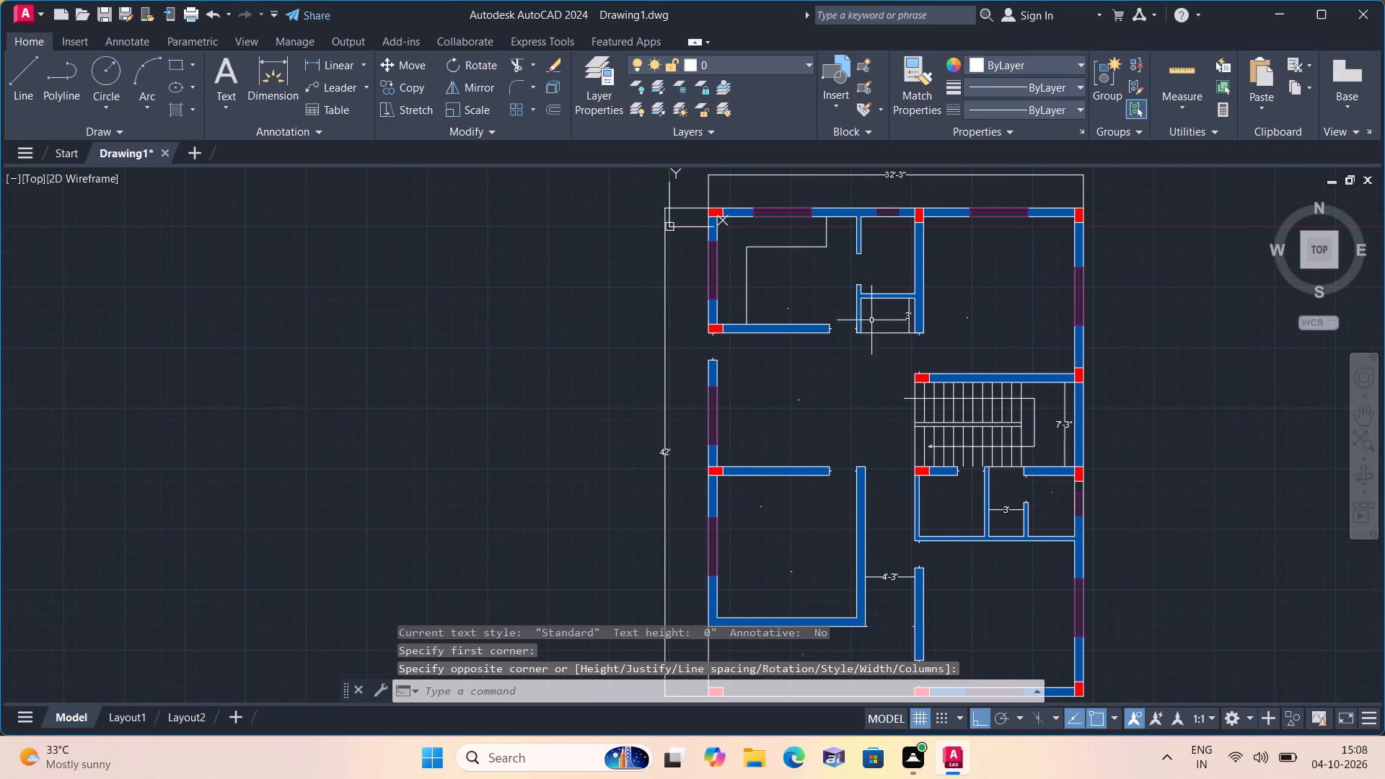
{"action": "scroll", "coordinate": [903, 254], "scroll_direction": "up", "scroll_amount": 3}
{"action": "scroll", "coordinate": [868, 304], "scroll_direction": "up", "scroll_amount": 1}
{"action": "middle_click_drag", "start_coordinate": [840, 307], "coordinate": [832, 307]}
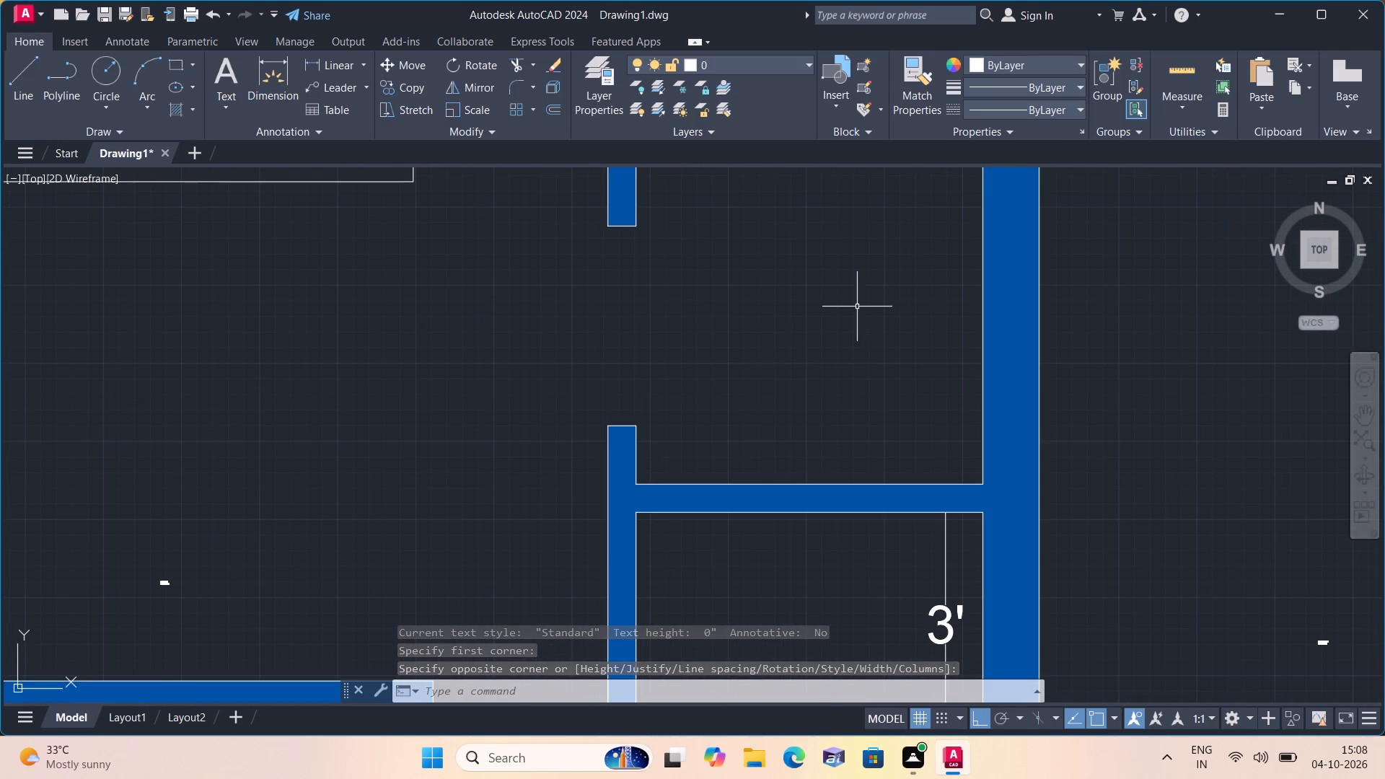
{"action": "middle_click_drag", "start_coordinate": [832, 307], "coordinate": [817, 307]}
{"action": "scroll", "coordinate": [819, 307], "scroll_direction": "down", "scroll_amount": 2}
{"action": "middle_click_drag", "start_coordinate": [819, 302], "coordinate": [804, 330]}
{"action": "scroll", "coordinate": [813, 303], "scroll_direction": "down", "scroll_amount": 1}
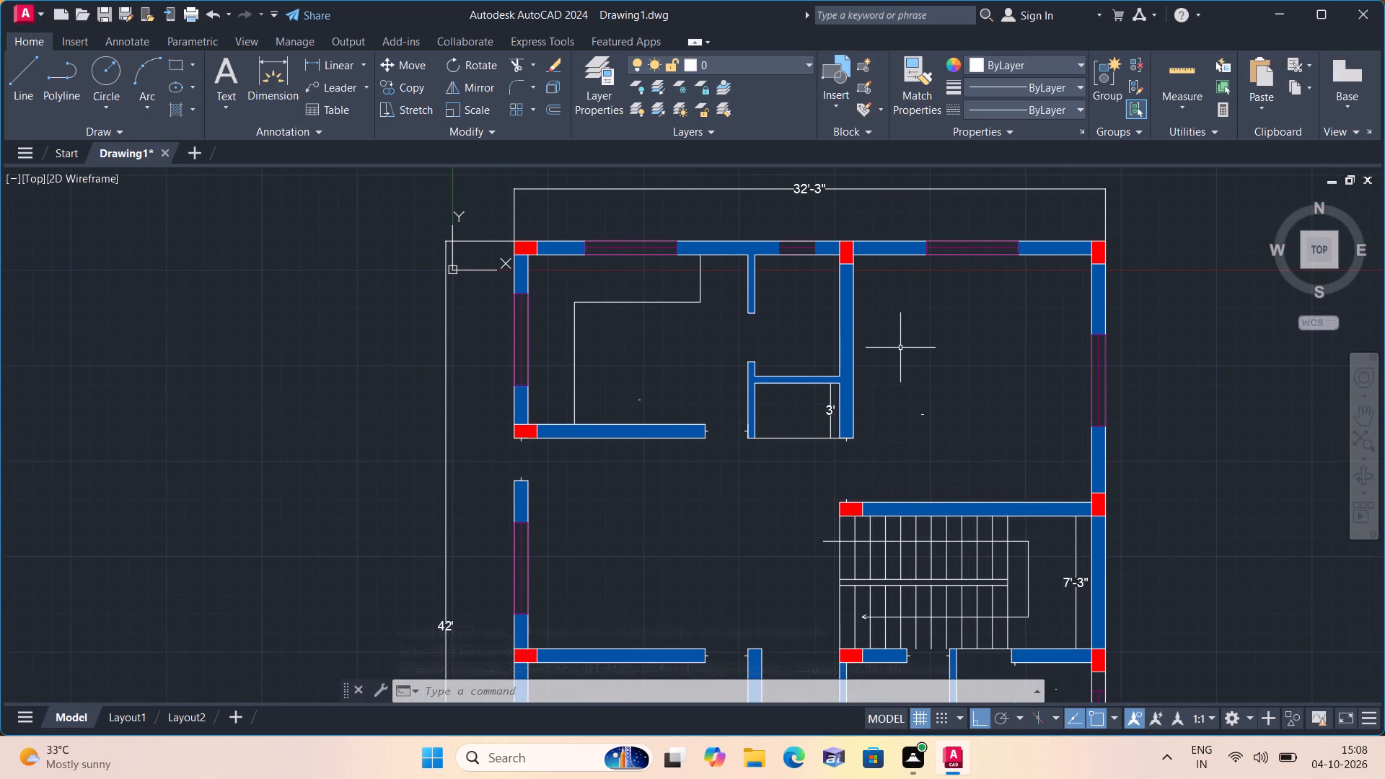
{"action": "key", "text": "space"}
{"action": "triple_click", "coordinate": [901, 348]}
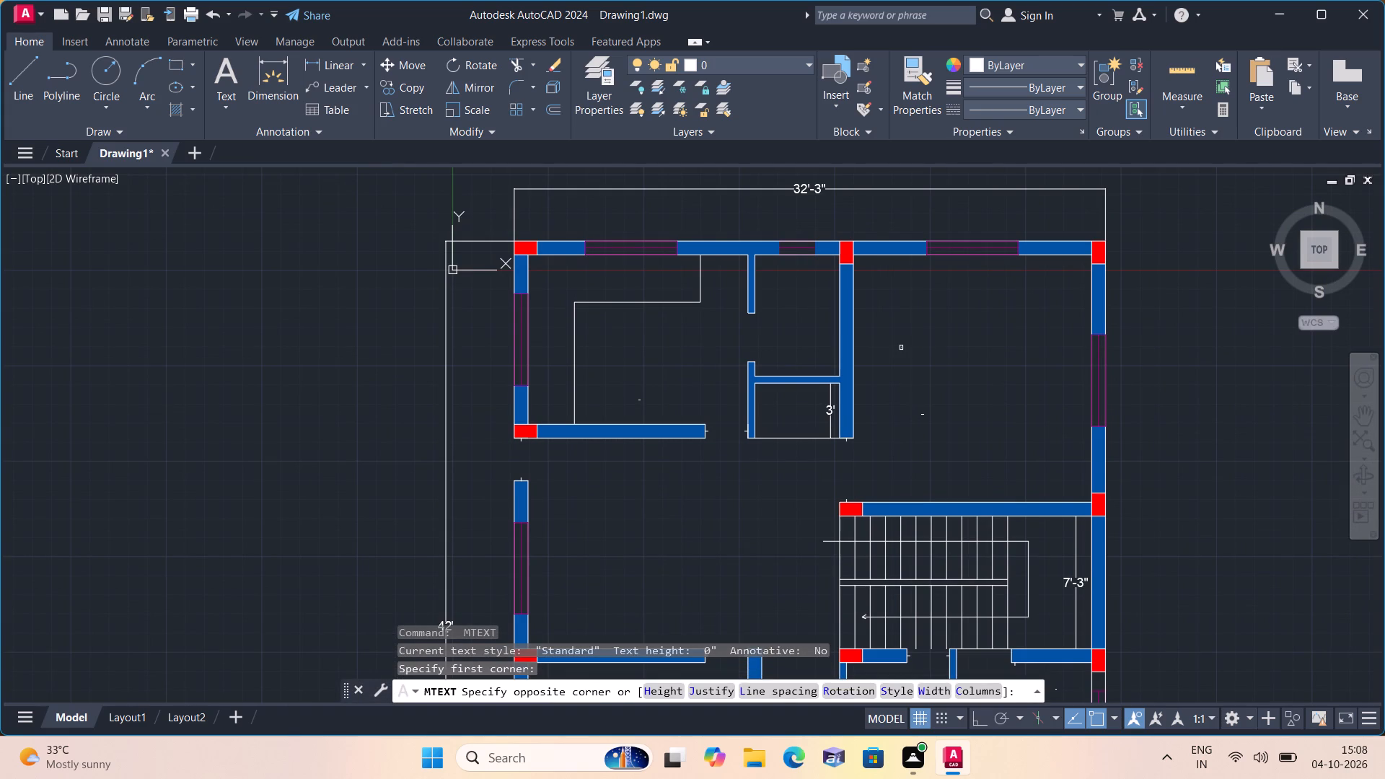
{"action": "key", "text": "w"}
{"action": "type", "text": "ARDROBE"}
{"action": "left_click", "coordinate": [894, 355]}
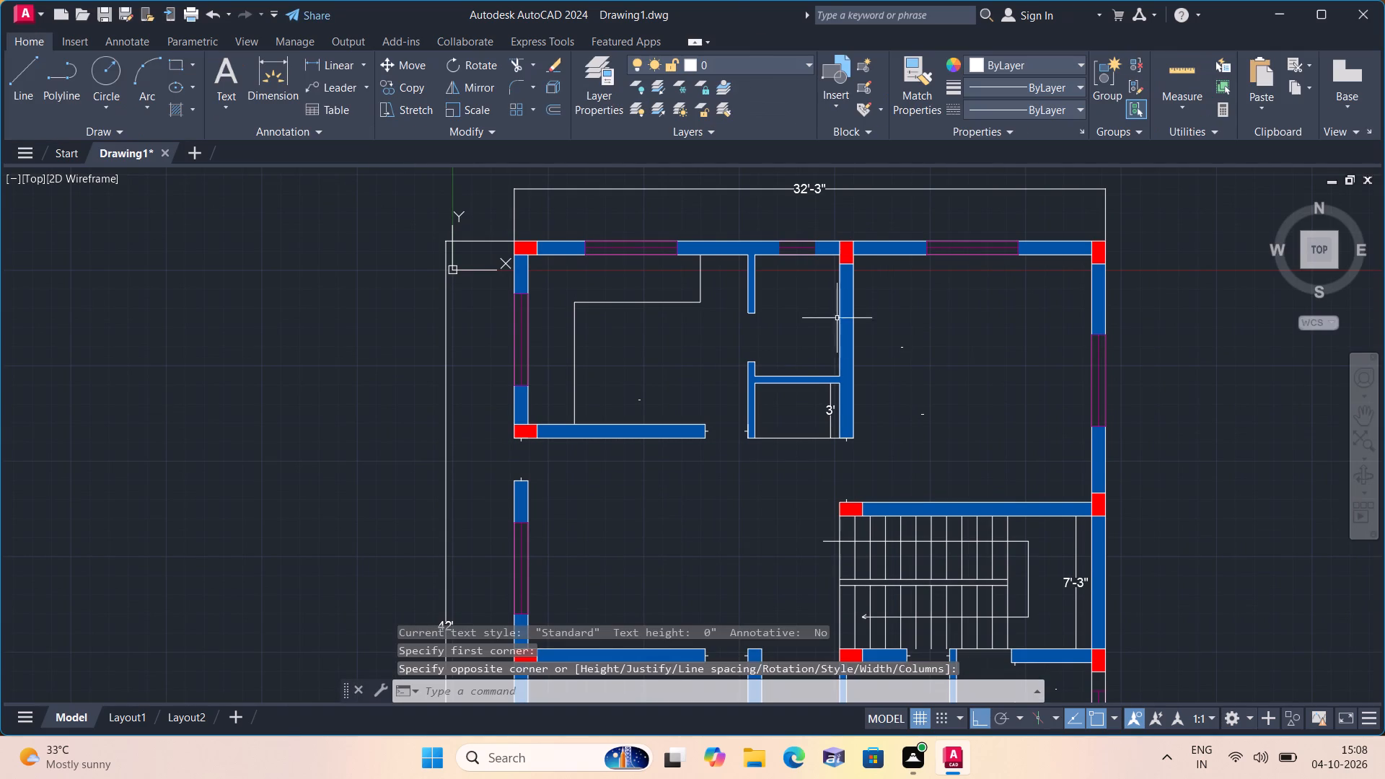
Add a multiline text label in the small room between the kitchen and master bedroom reading STORE, with 4'-7.5"X6'-7.5" on the second line.
{"action": "scroll", "coordinate": [757, 305], "scroll_direction": "up", "scroll_amount": 2}
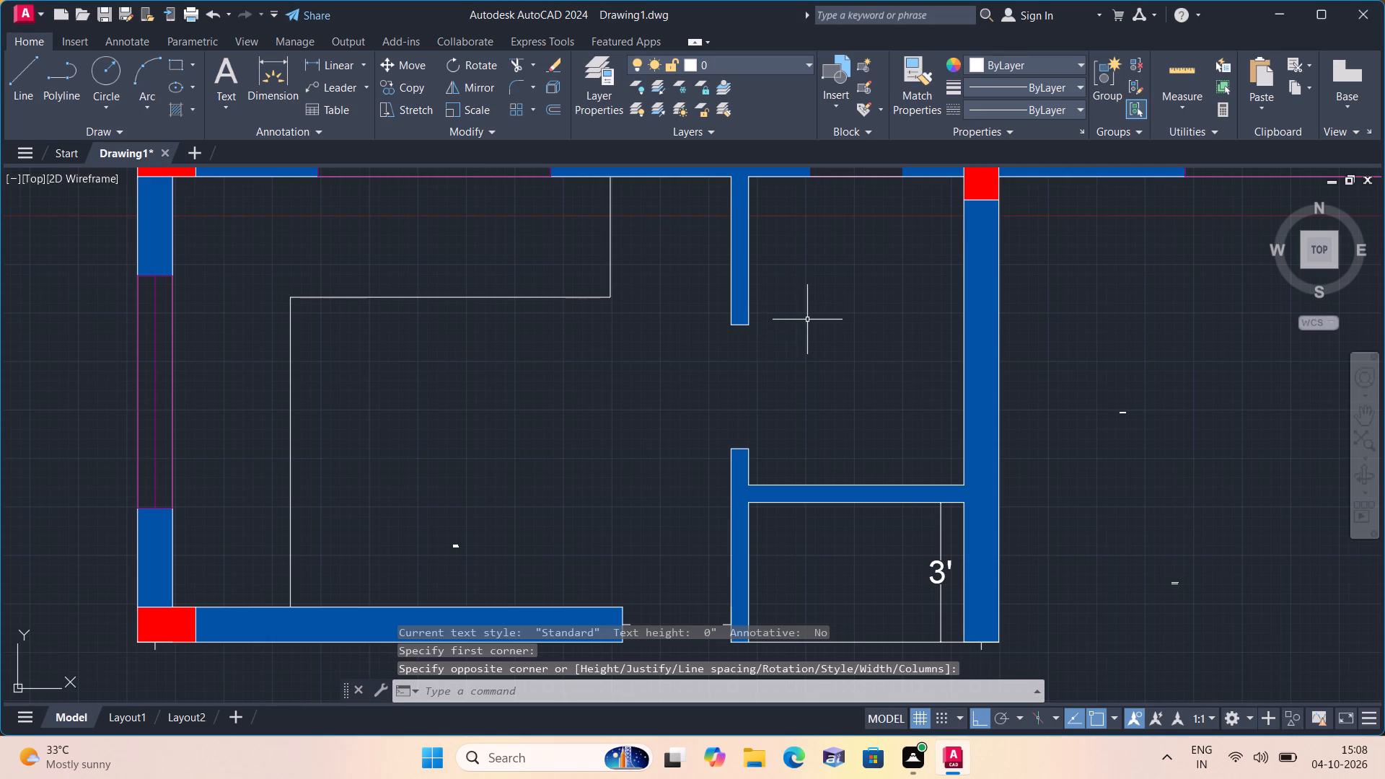
{"action": "key", "text": "space"}
{"action": "triple_click", "coordinate": [807, 320]}
{"action": "left_click", "coordinate": [807, 320]}
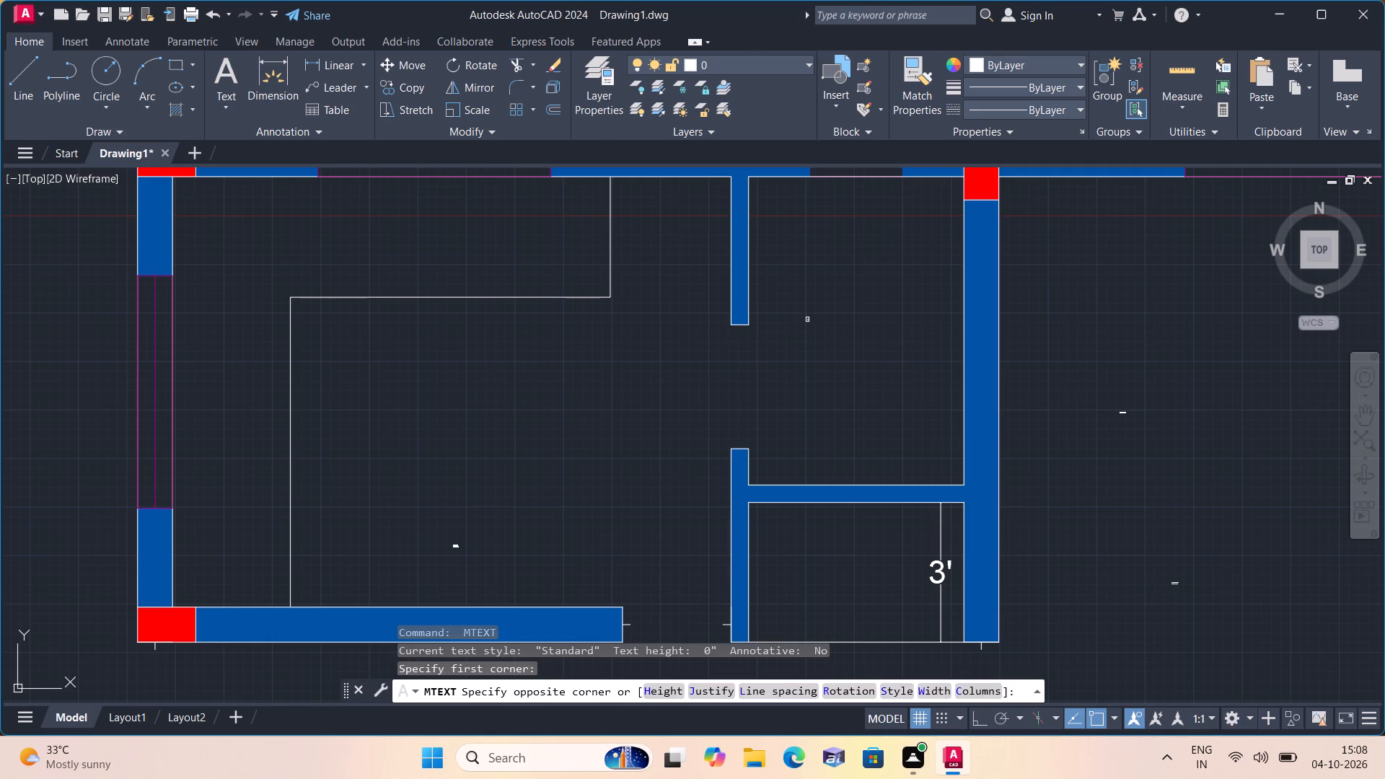
{"action": "type", "text": "STORE"}
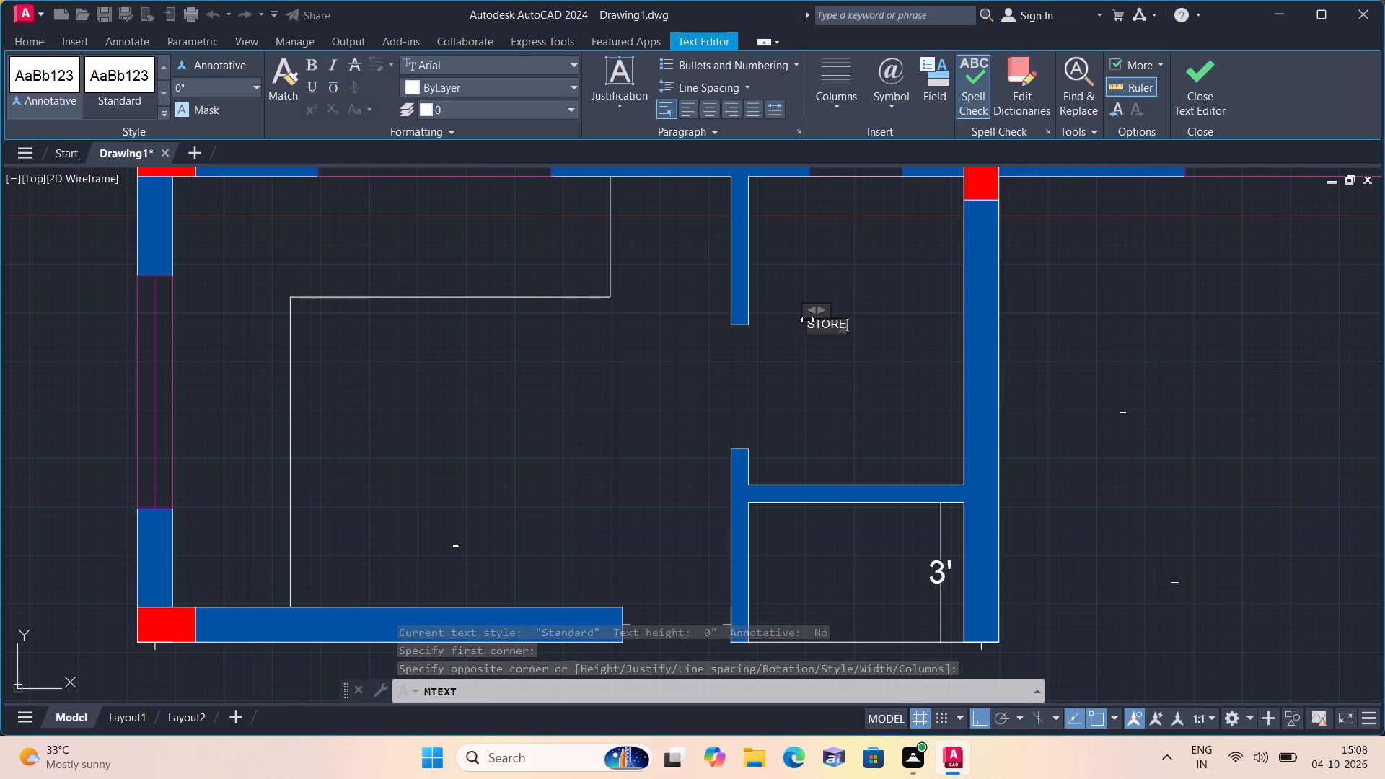
{"action": "key", "text": "Return"}
{"action": "type", "text": "4'-7.5\""}
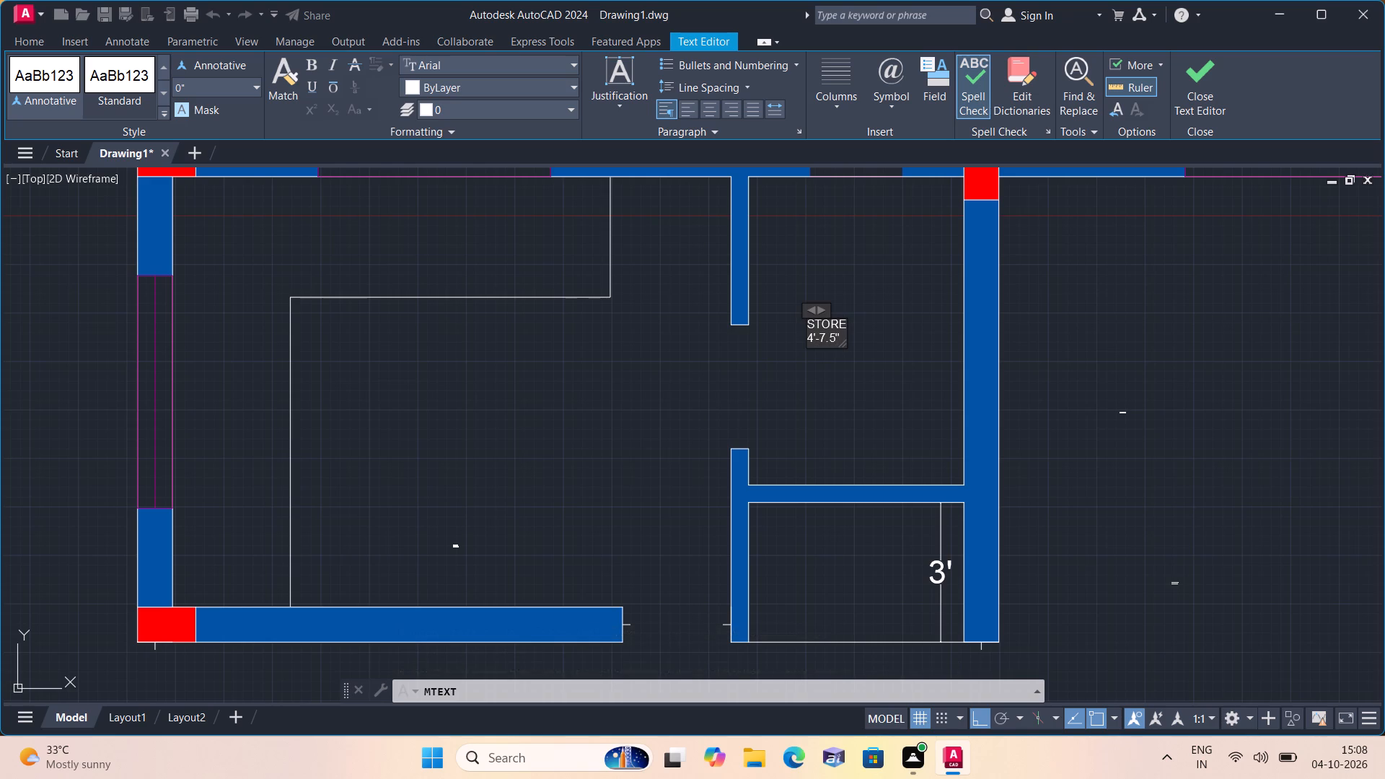
{"action": "key", "text": "x"}
{"action": "type", "text": "'-7.5"}
{"action": "key", "text": "shift+quotedbl"}
{"action": "scroll", "coordinate": [807, 320], "scroll_direction": "up", "scroll_amount": 2}
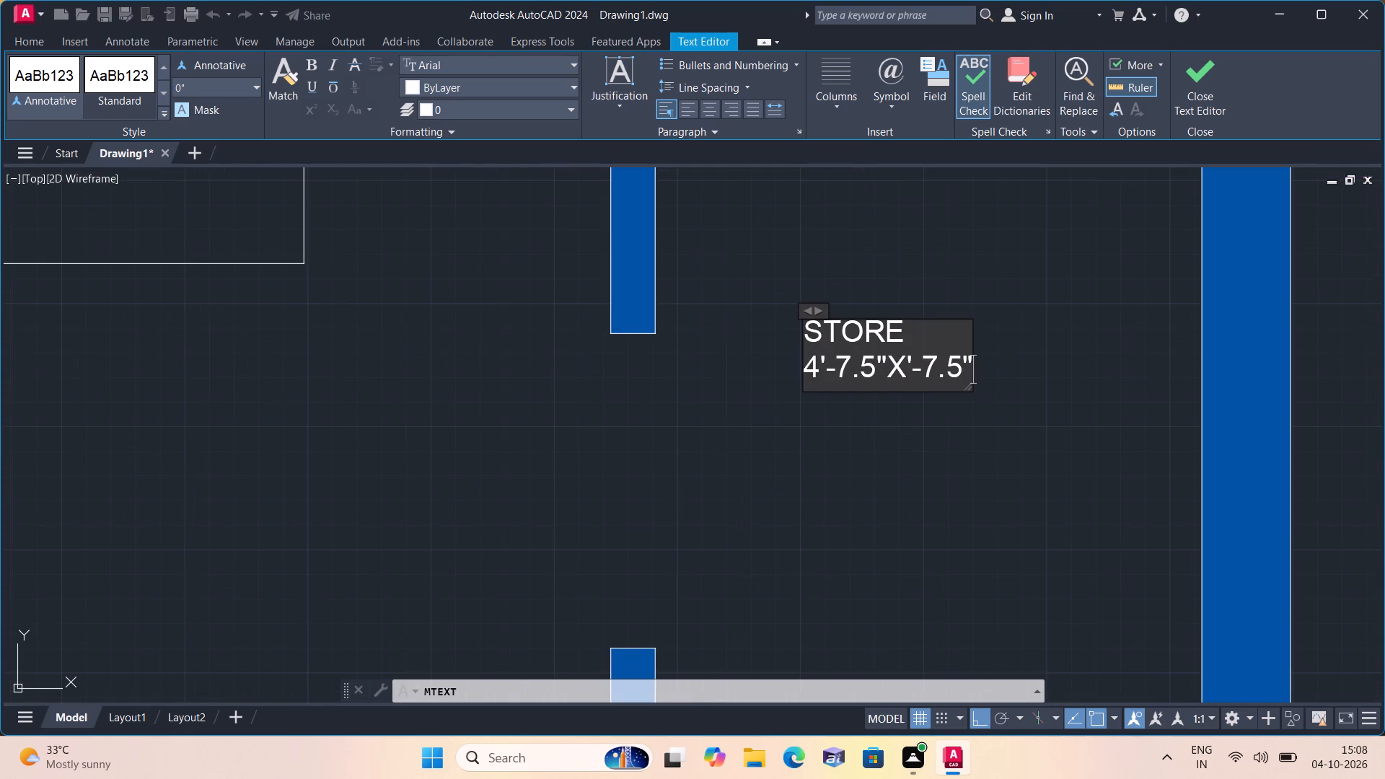
{"action": "left_click", "coordinate": [903, 364]}
{"action": "key", "text": "6"}
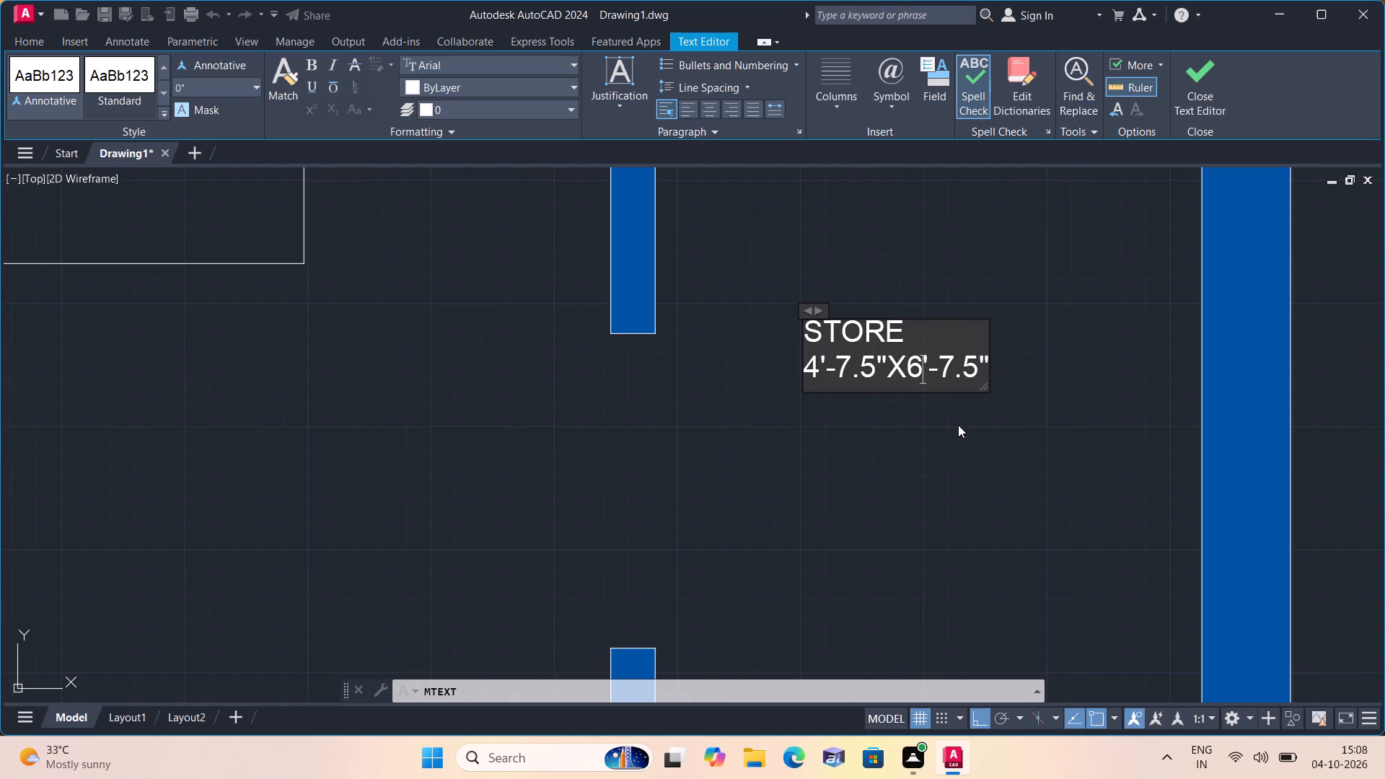
{"action": "left_click", "coordinate": [957, 433]}
Finish the STORE label, select all similar multiline text labels in the plan and set their text height to 6".
{"action": "scroll", "coordinate": [844, 392], "scroll_direction": "down", "scroll_amount": 5}
{"action": "left_click", "coordinate": [786, 556]}
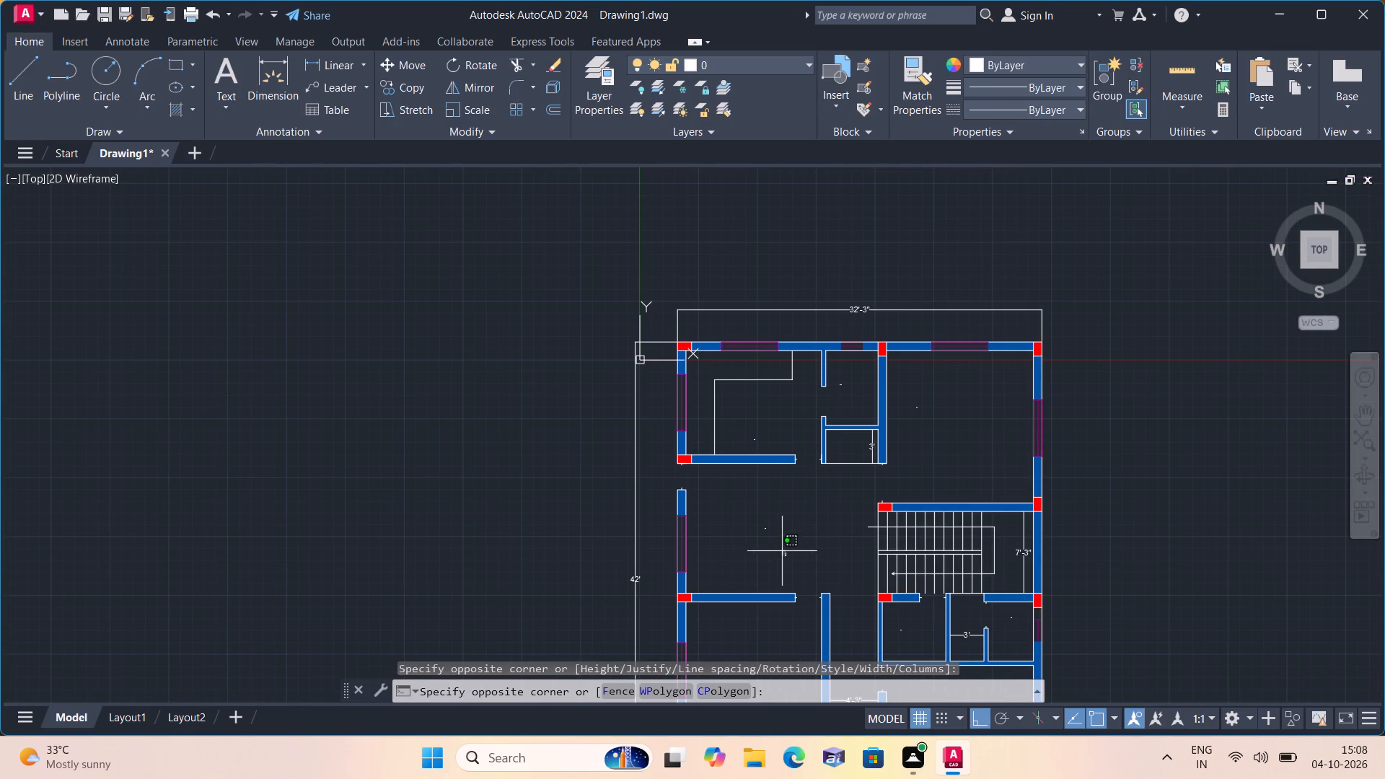
{"action": "left_click", "coordinate": [744, 483]}
{"action": "right_click", "coordinate": [744, 483]}
{"action": "left_click", "coordinate": [795, 316]}
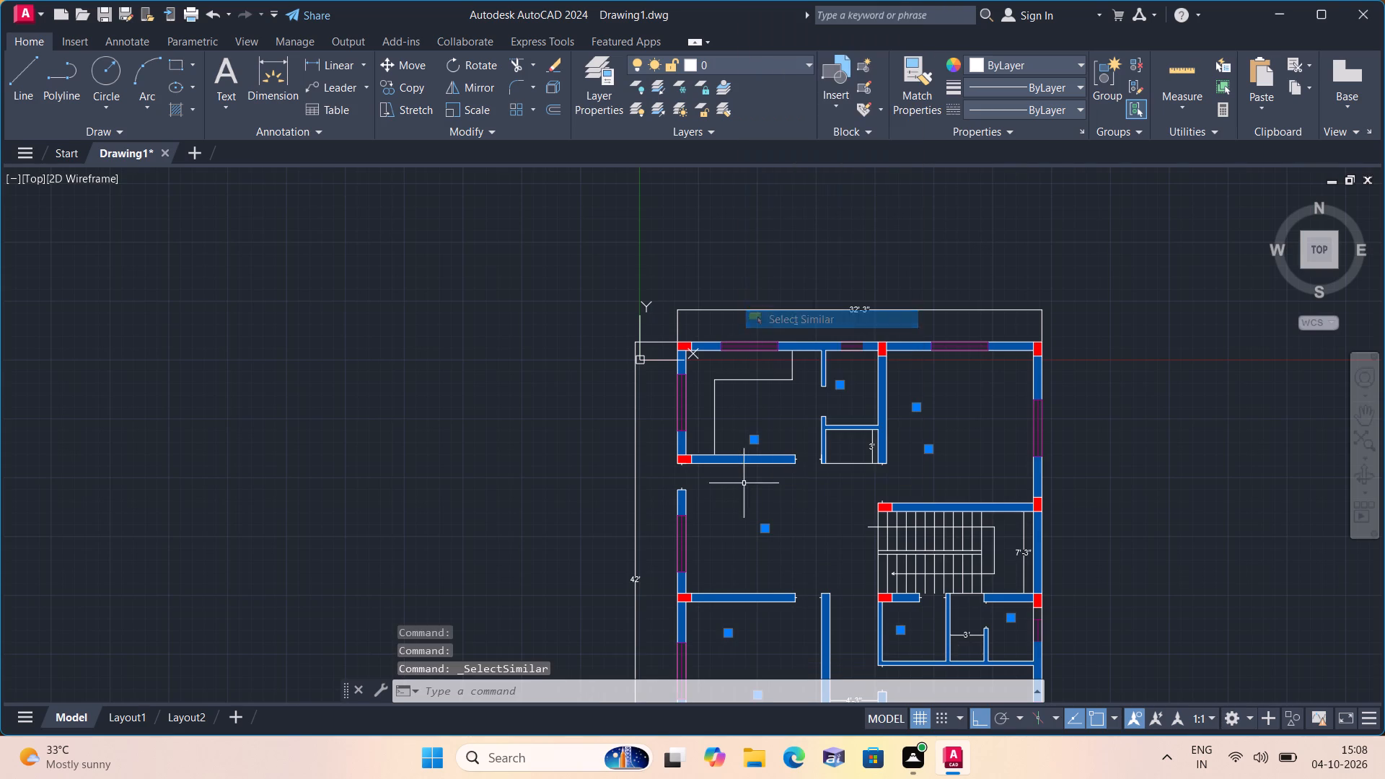
{"action": "right_click", "coordinate": [718, 405]}
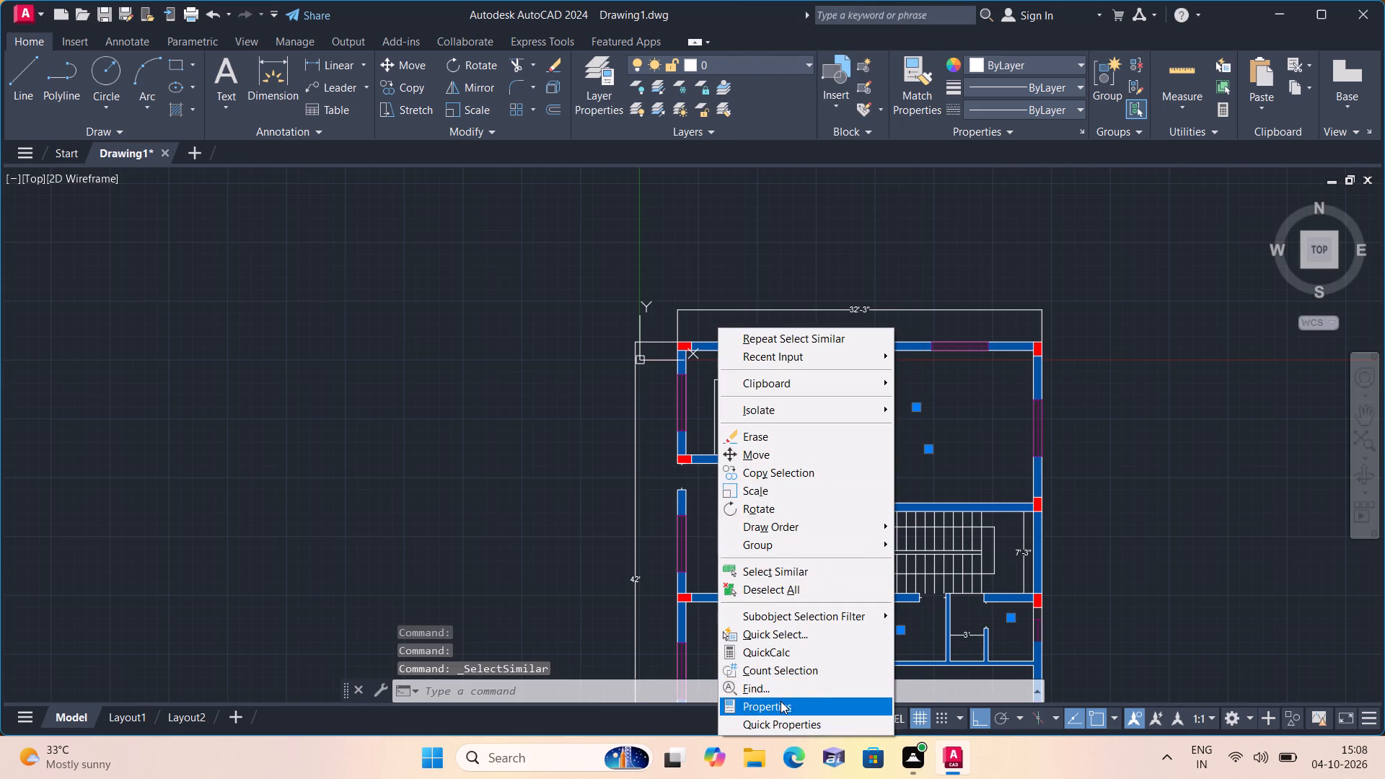
{"action": "left_click", "coordinate": [781, 701]}
{"action": "left_click", "coordinate": [127, 417]}
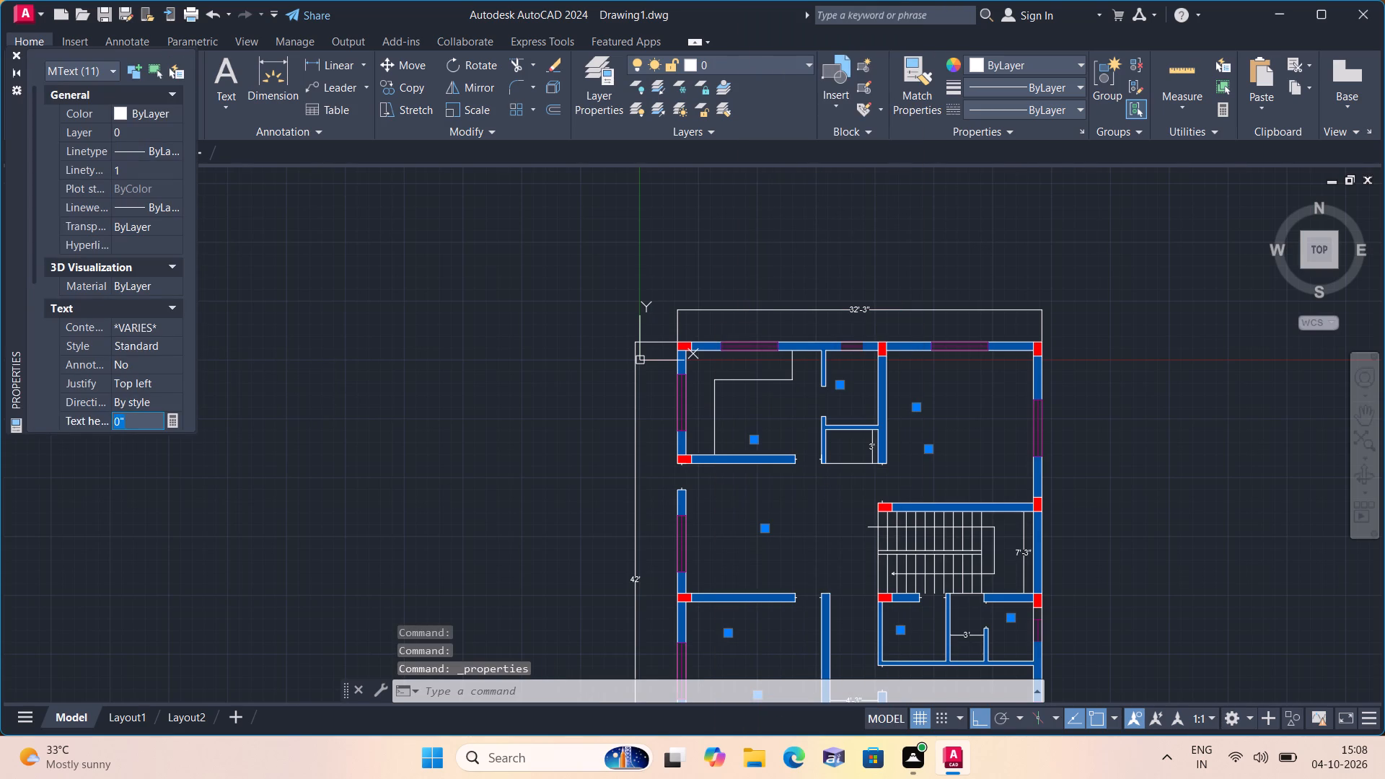
{"action": "key", "text": "BackSpace"}
{"action": "type", "text": "6\""}
{"action": "left_click", "coordinate": [200, 579]}
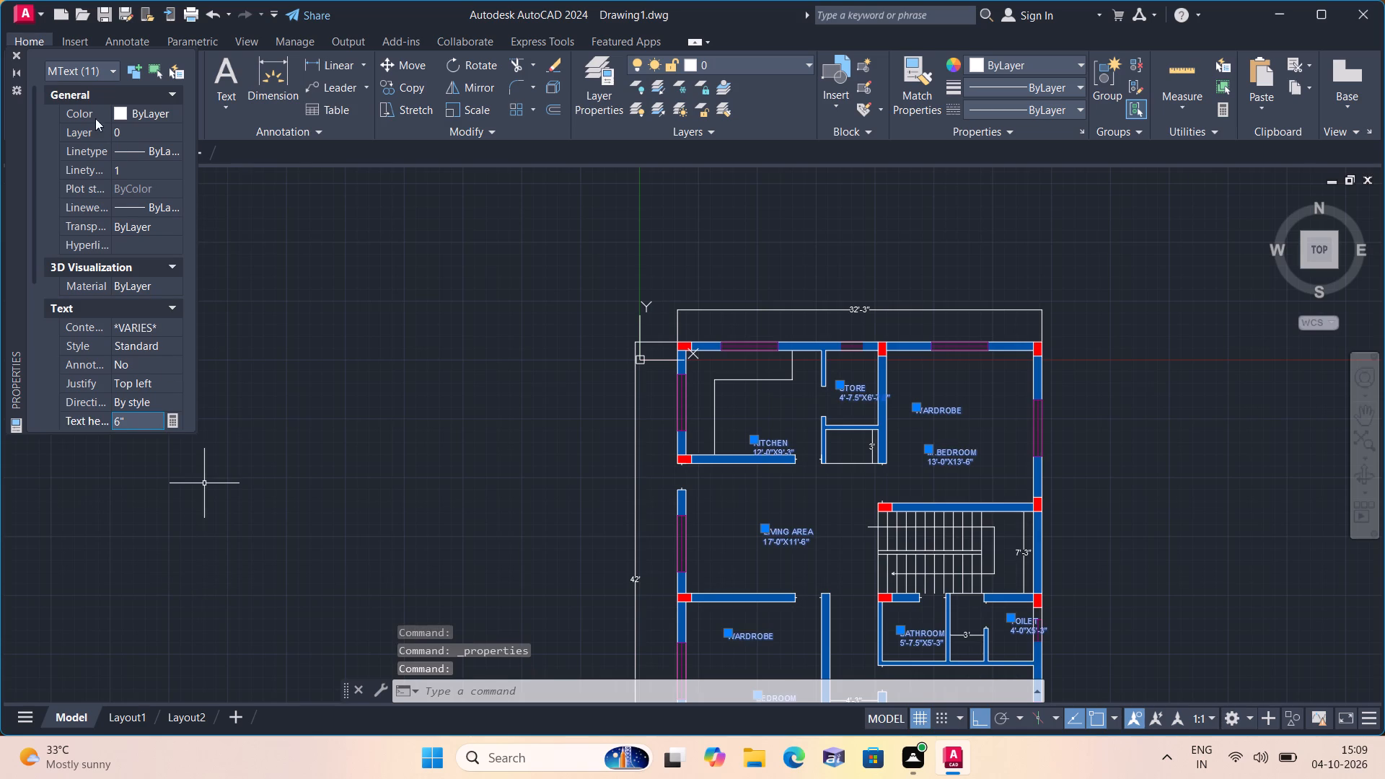
{"action": "left_click", "coordinate": [15, 54]}
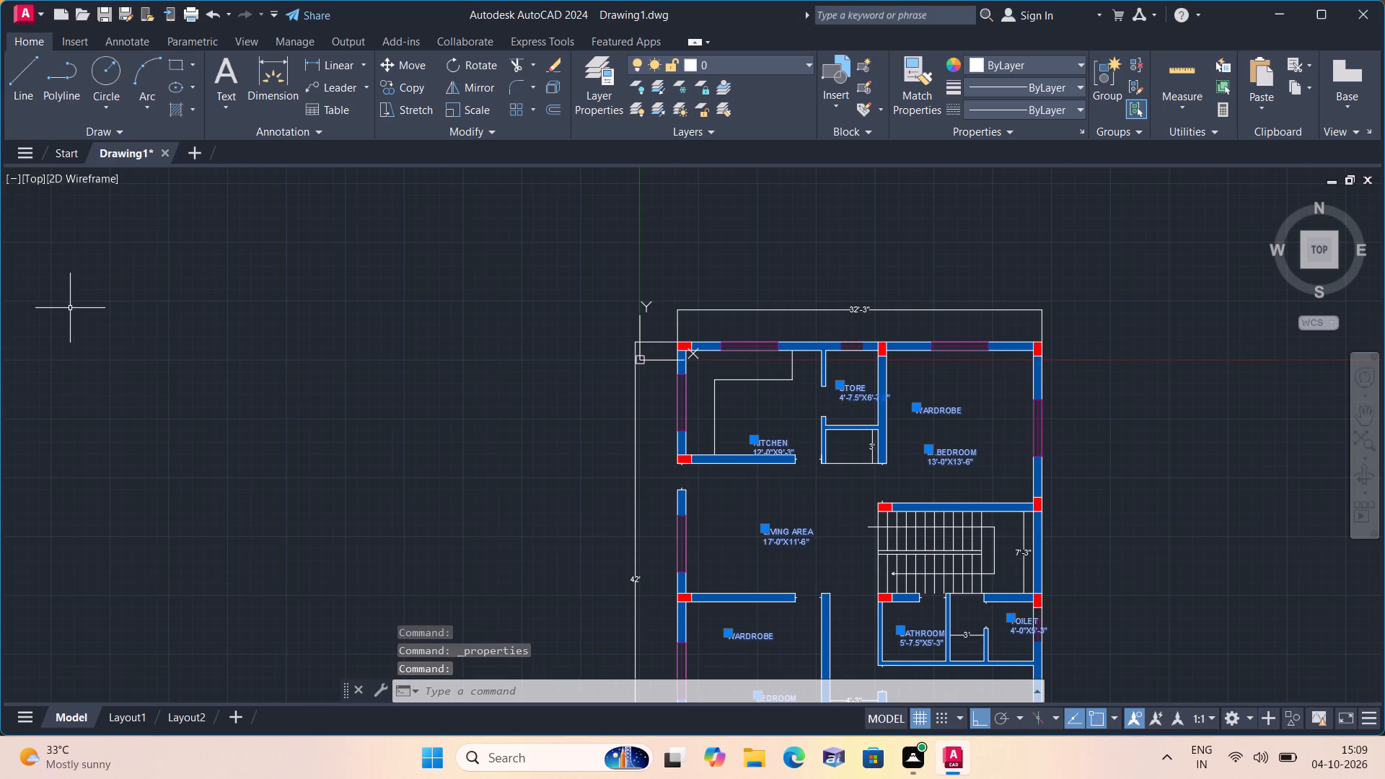
{"action": "key", "text": "Escape"}
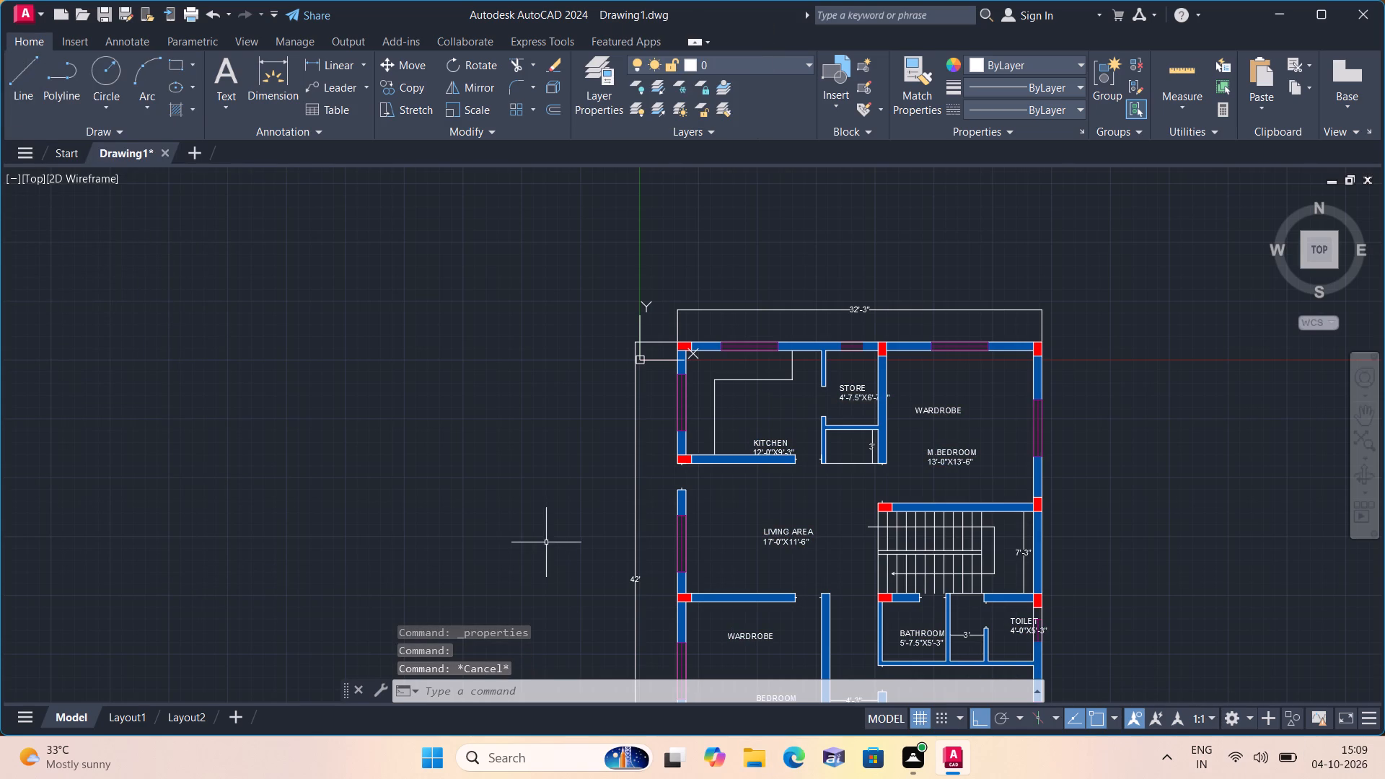
Turn off Ortho mode and move the KITCHEN label up and slightly left, clear of the kitchen's lower wall.
{"action": "left_click", "coordinate": [975, 725]}
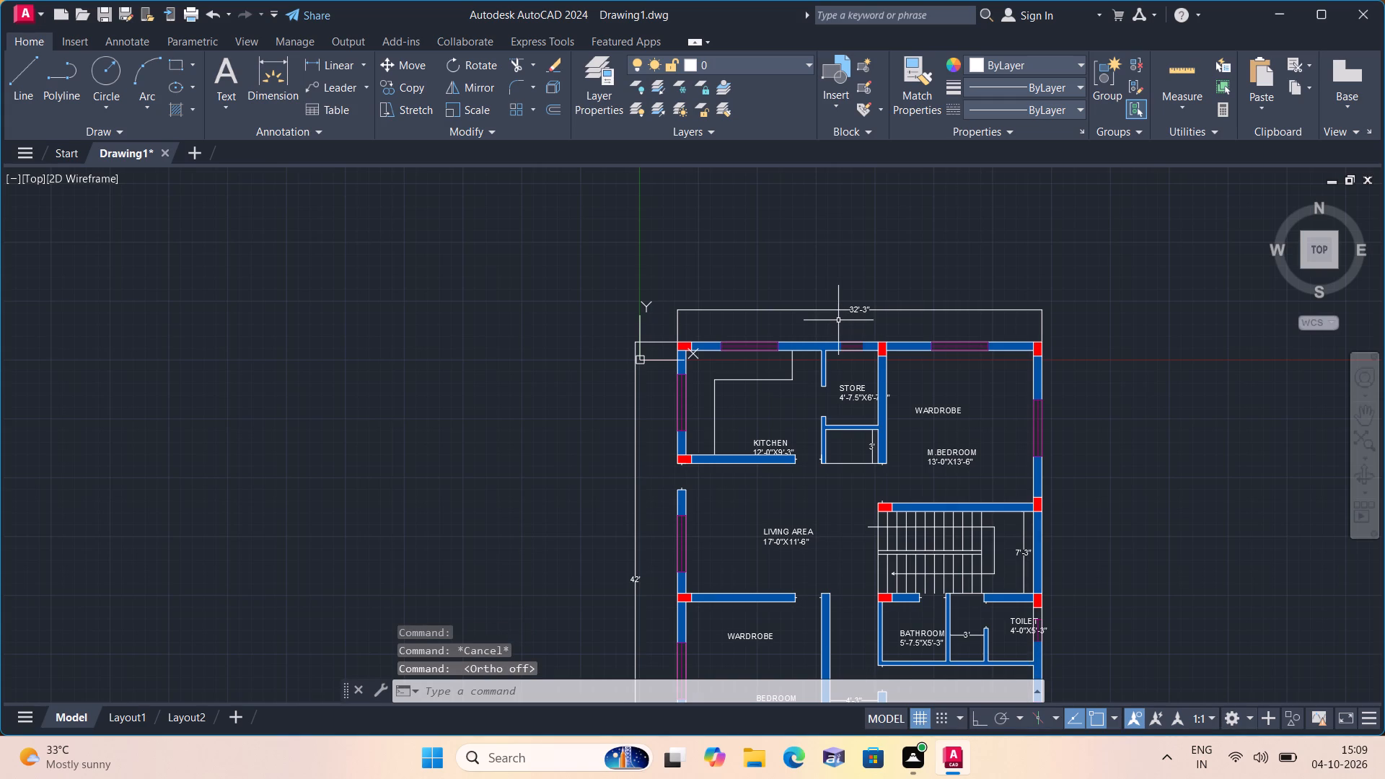
{"action": "scroll", "coordinate": [744, 470], "scroll_direction": "up", "scroll_amount": 2}
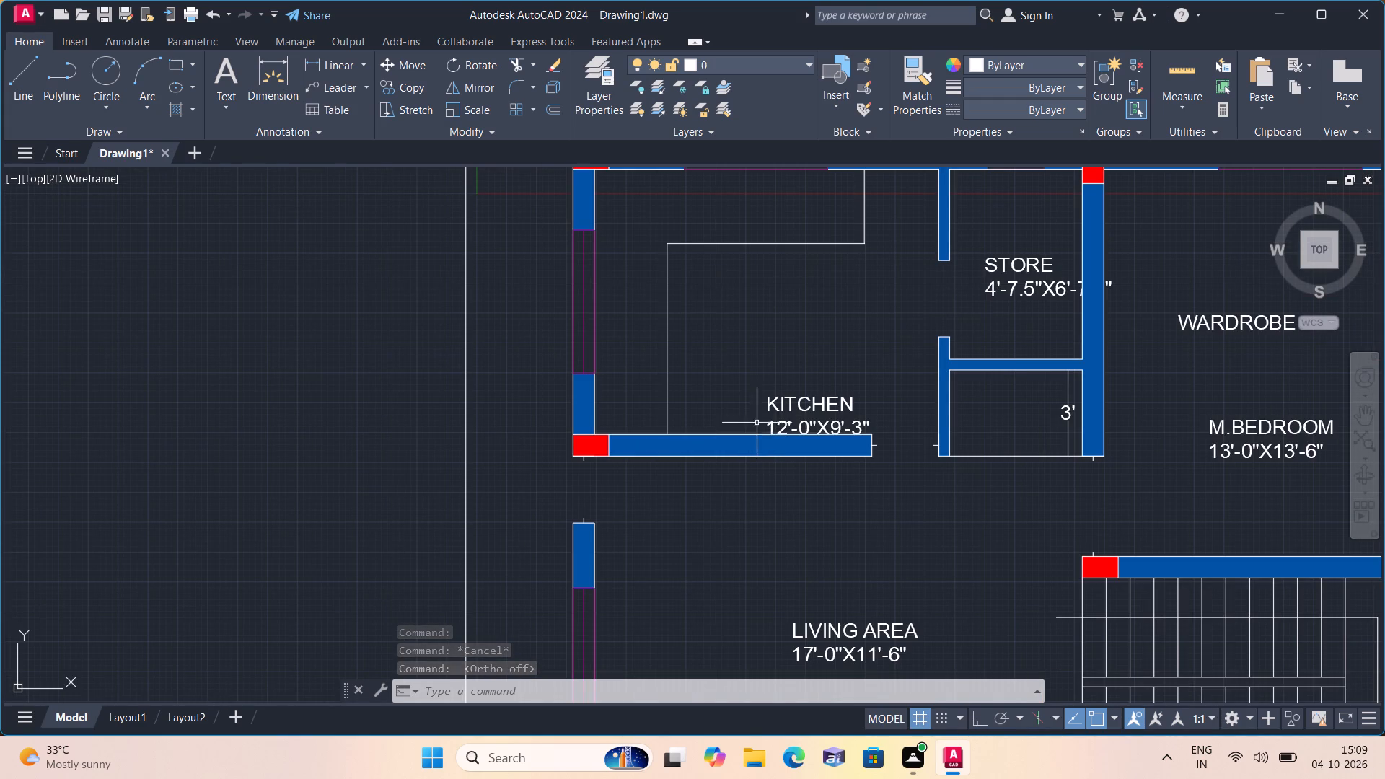
{"action": "left_click", "coordinate": [783, 395]}
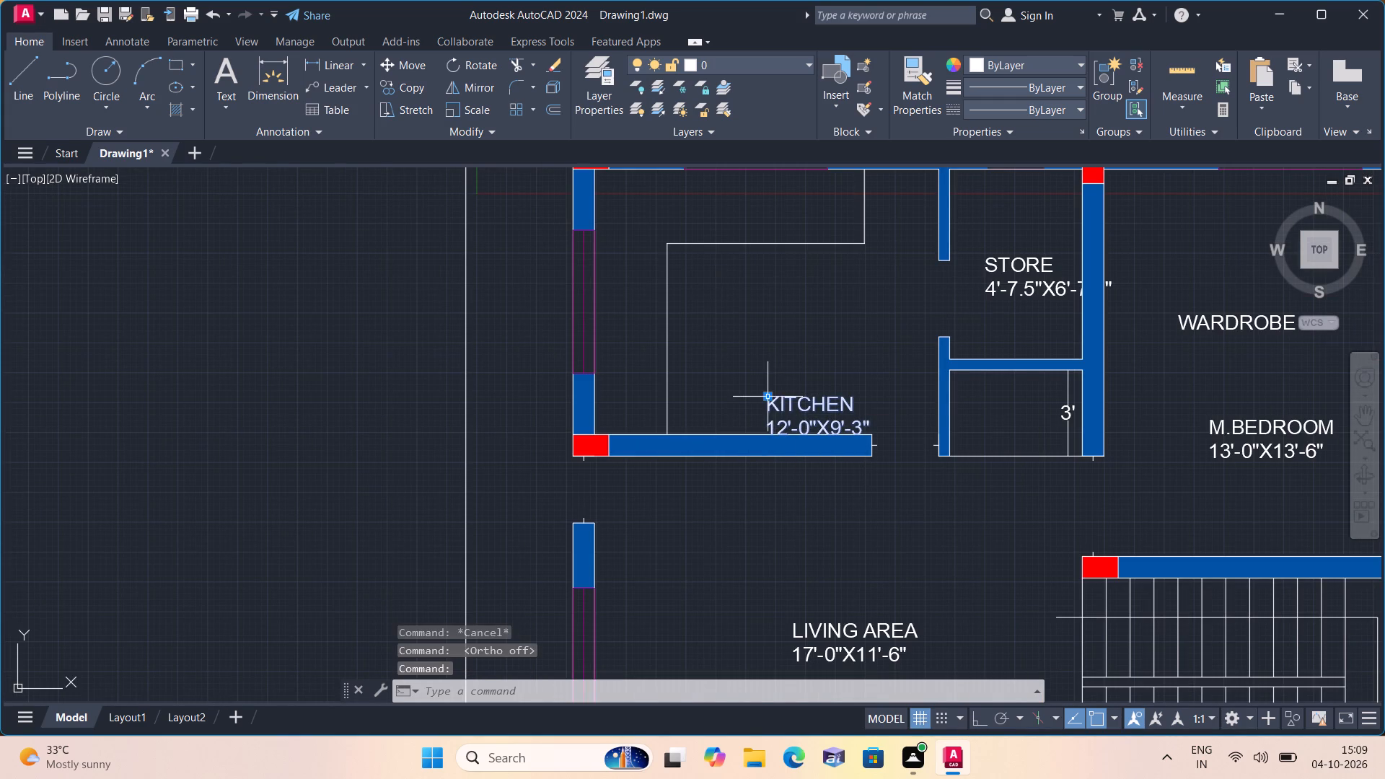
{"action": "left_click", "coordinate": [770, 395]}
{"action": "left_click", "coordinate": [715, 309]}
{"action": "scroll", "coordinate": [718, 328], "scroll_direction": "up", "scroll_amount": 2}
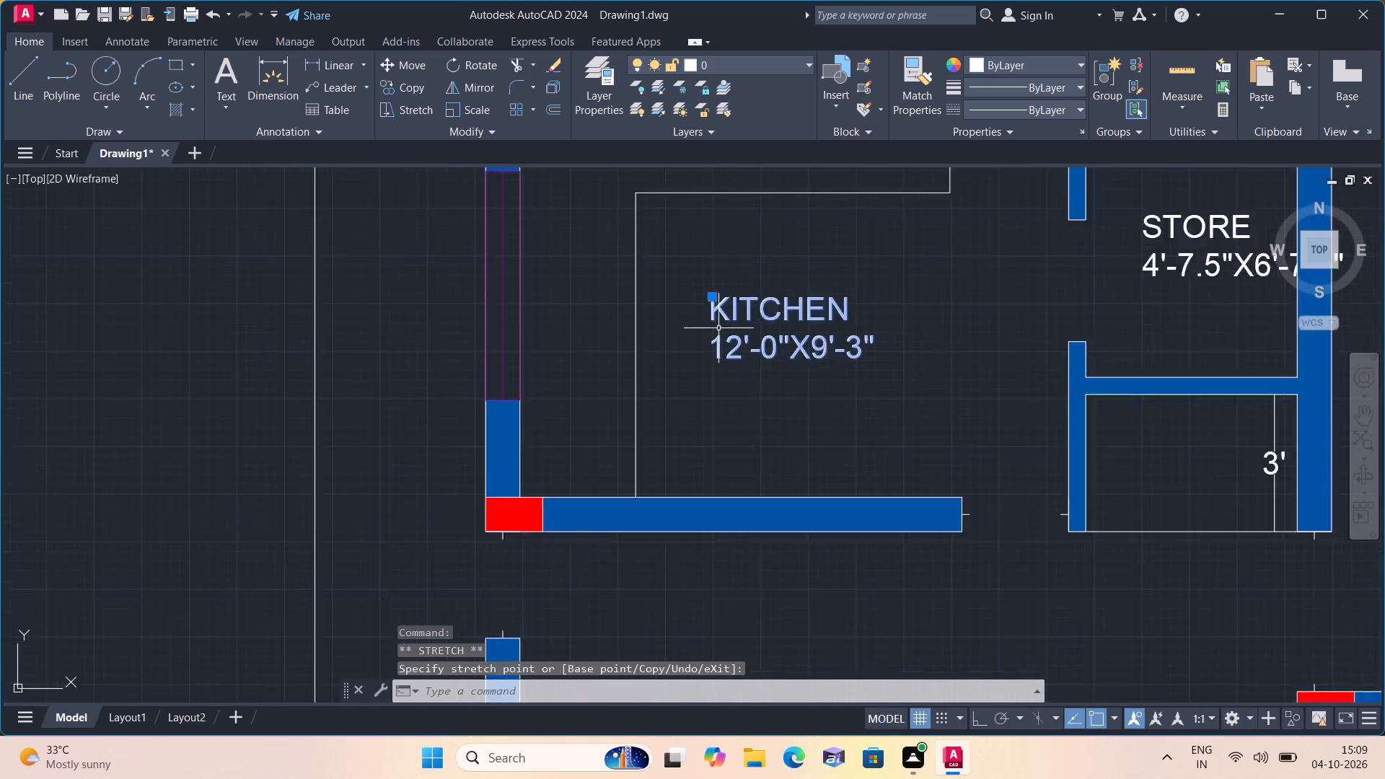
{"action": "scroll", "coordinate": [718, 328], "scroll_direction": "up", "scroll_amount": 1}
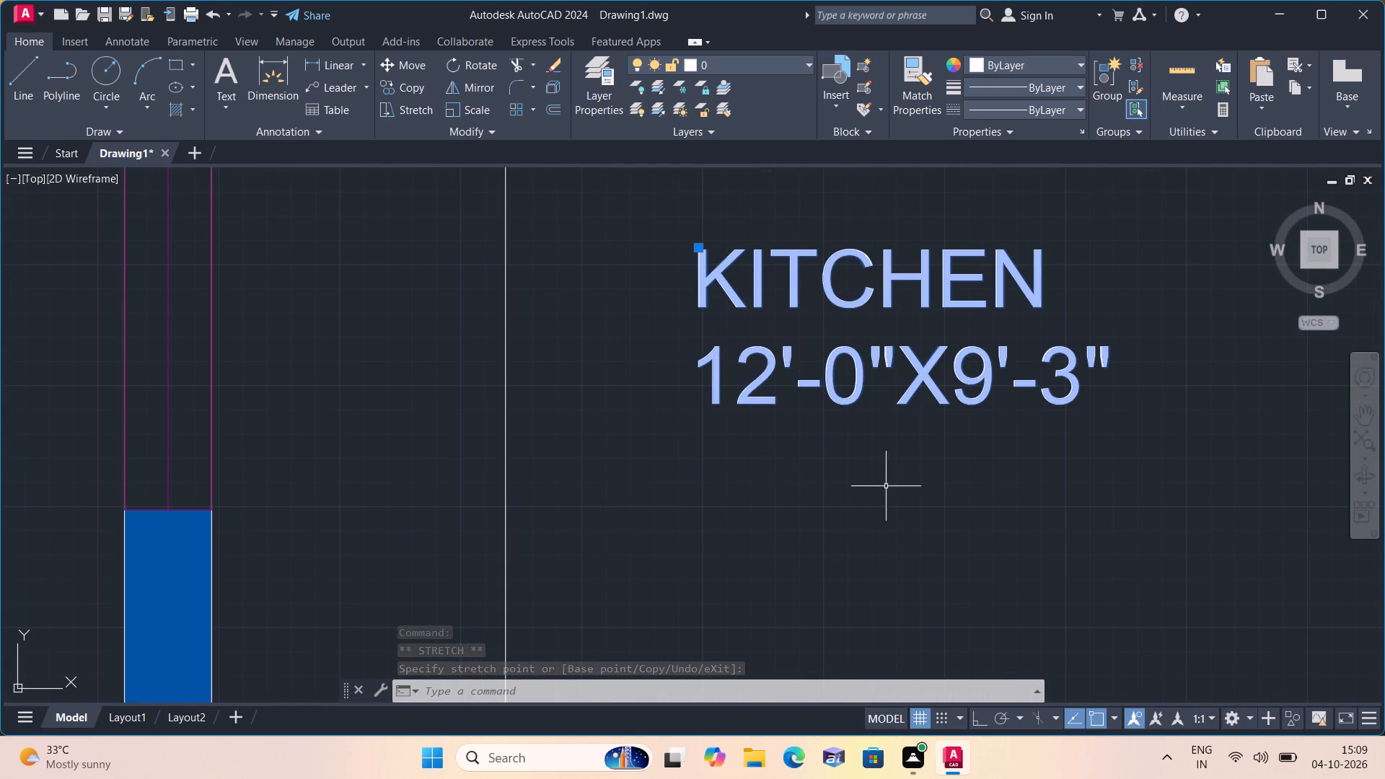
{"action": "middle_click_drag", "start_coordinate": [866, 477], "coordinate": [792, 428]}
{"action": "scroll", "coordinate": [821, 446], "scroll_direction": "down", "scroll_amount": 3}
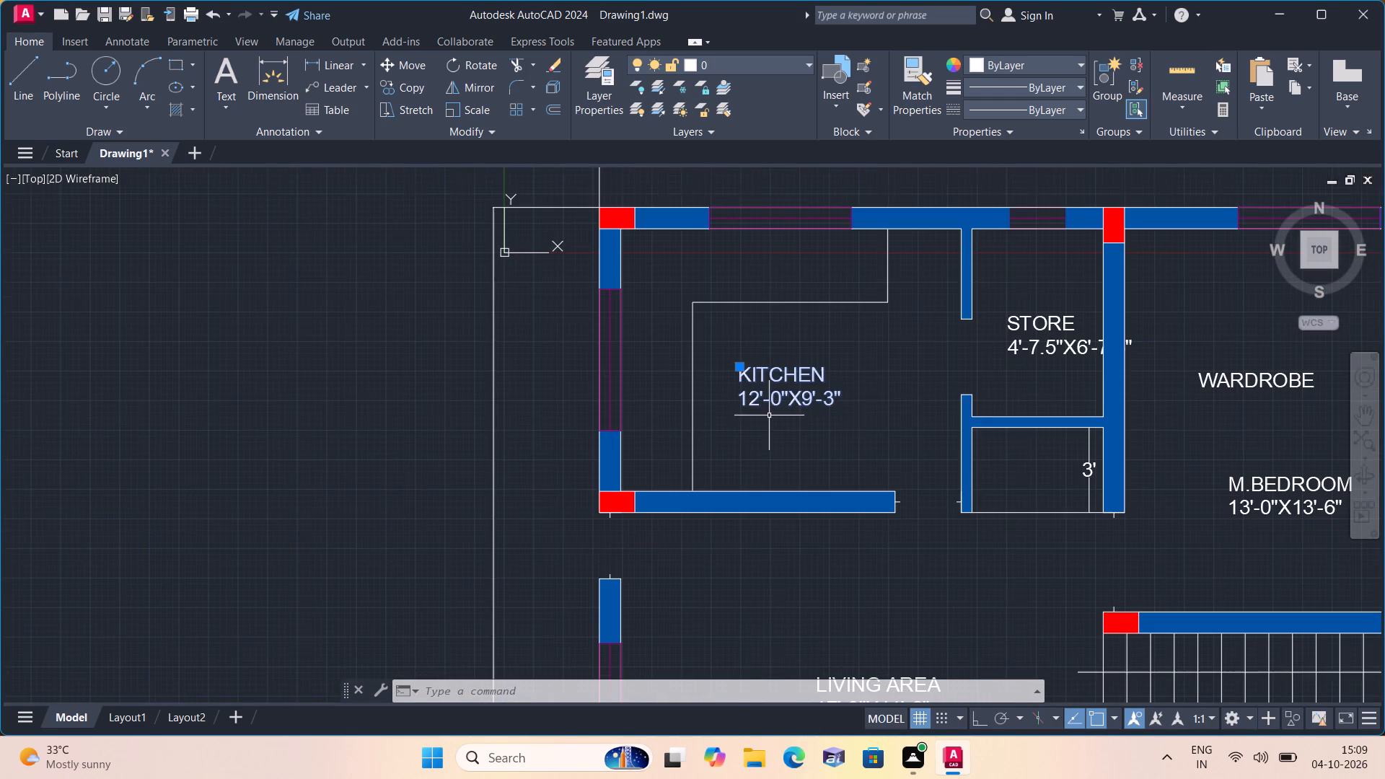
Move the STORE label up and left so both its lines fit between the store room's side walls.
{"action": "middle_click_drag", "start_coordinate": [1019, 389], "coordinate": [969, 423]}
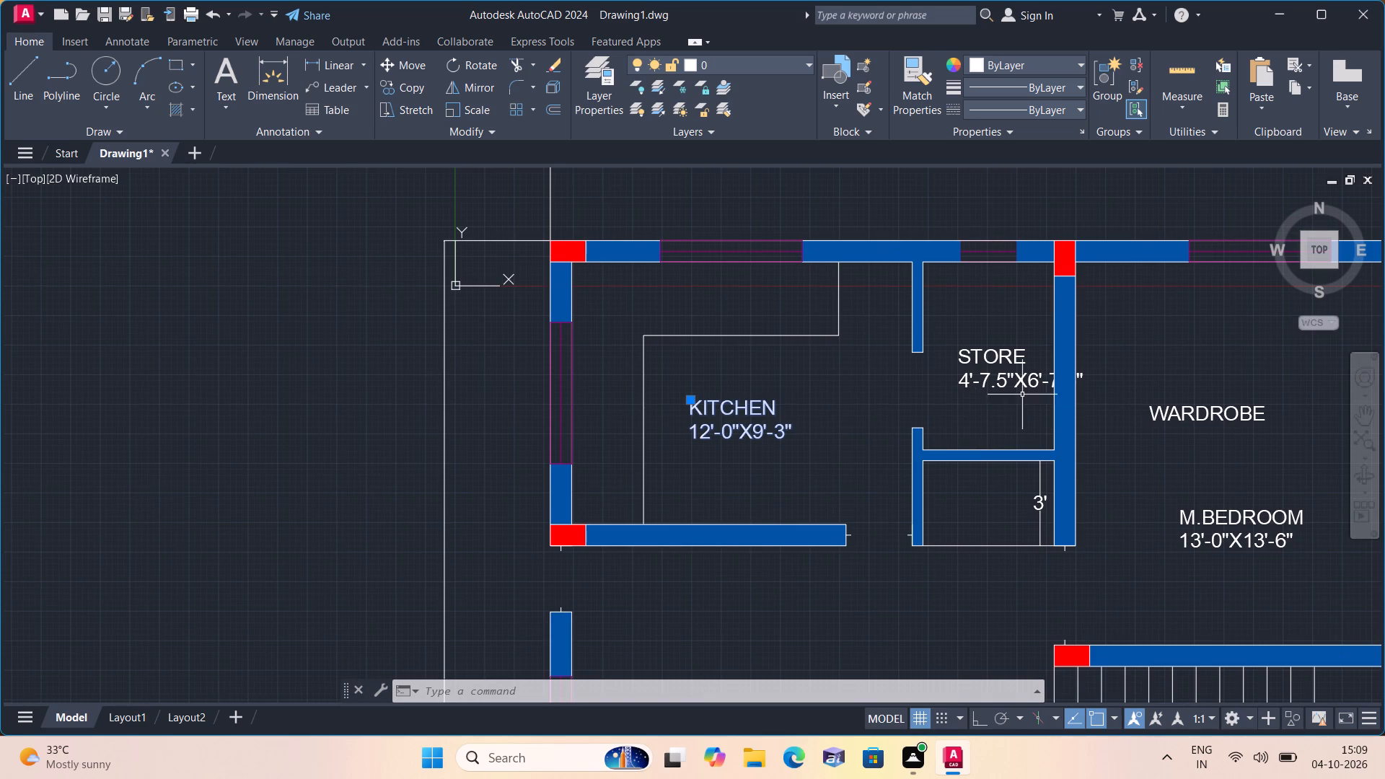
{"action": "scroll", "coordinate": [995, 412], "scroll_direction": "up", "scroll_amount": 1}
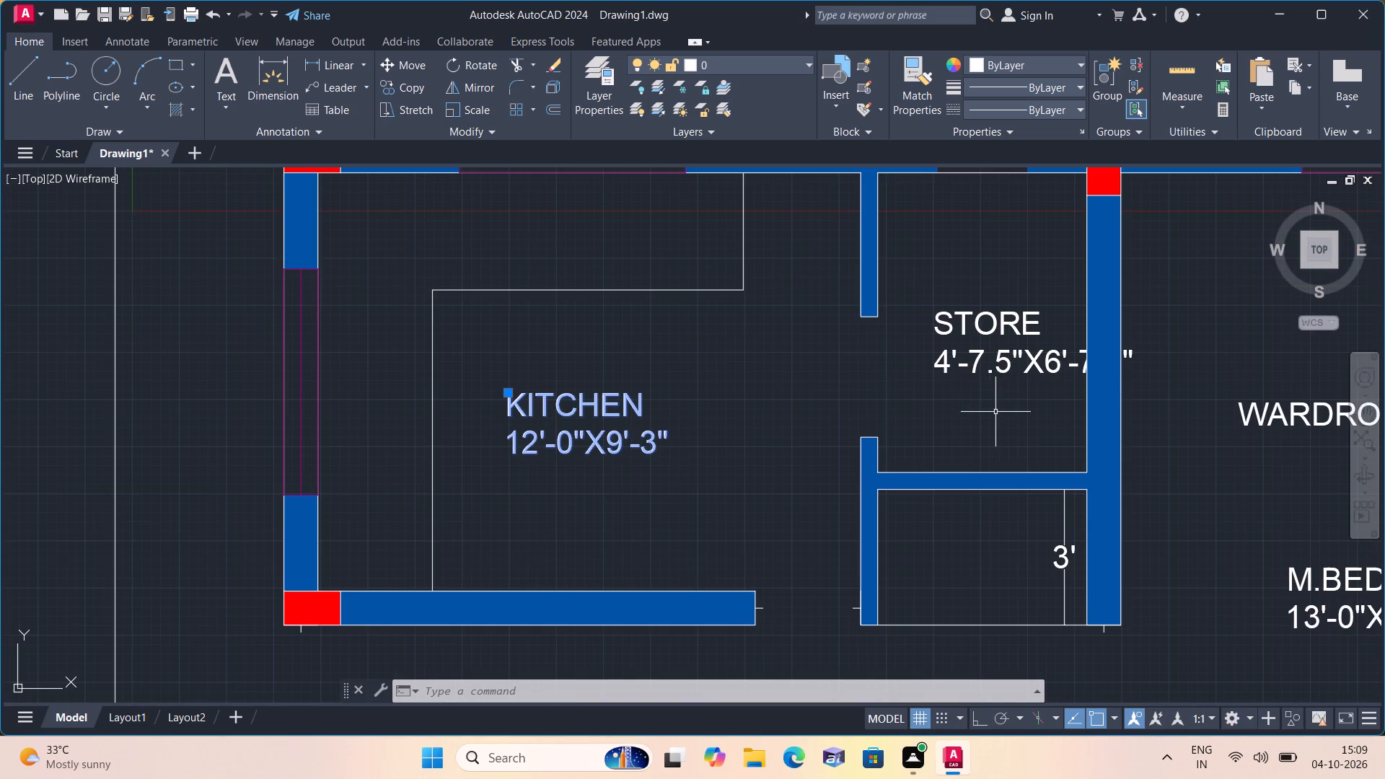
{"action": "left_click", "coordinate": [983, 316]}
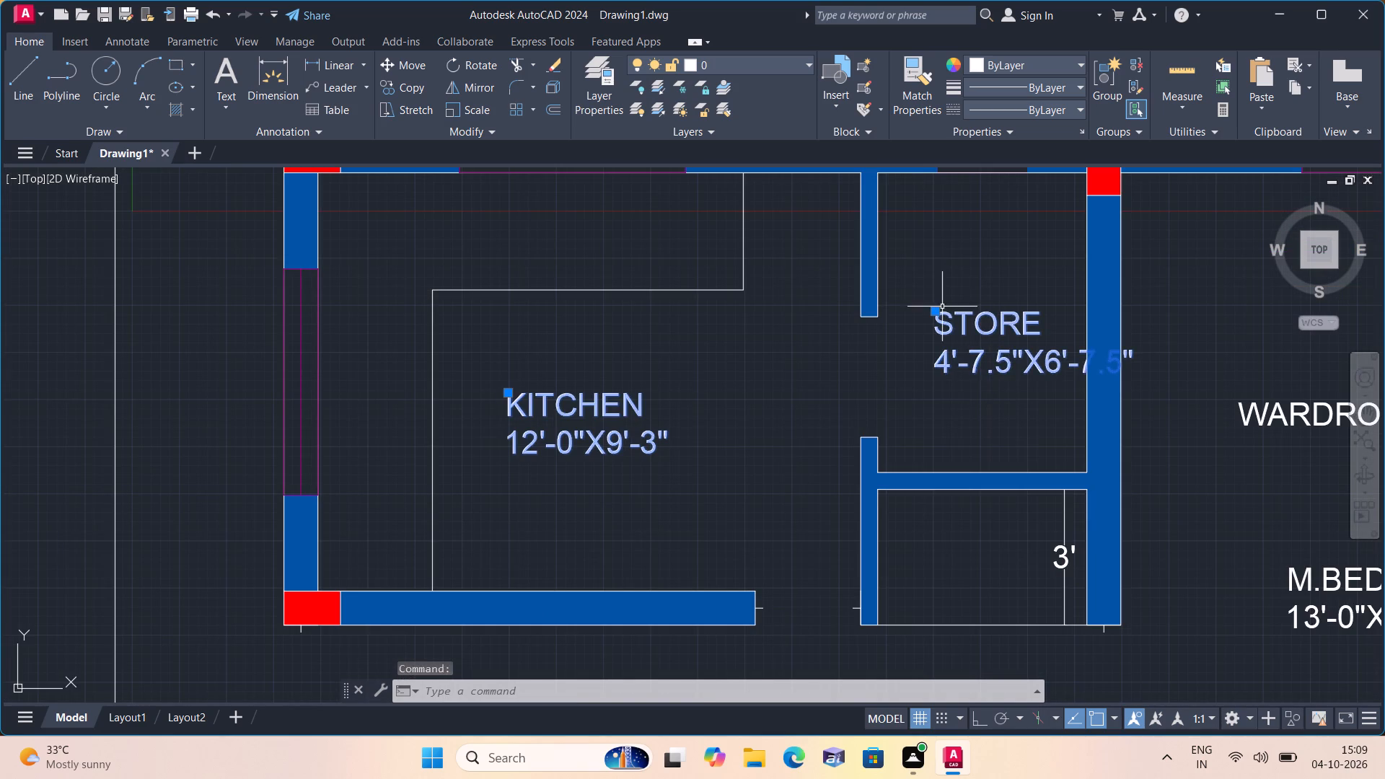
{"action": "left_click", "coordinate": [933, 310]}
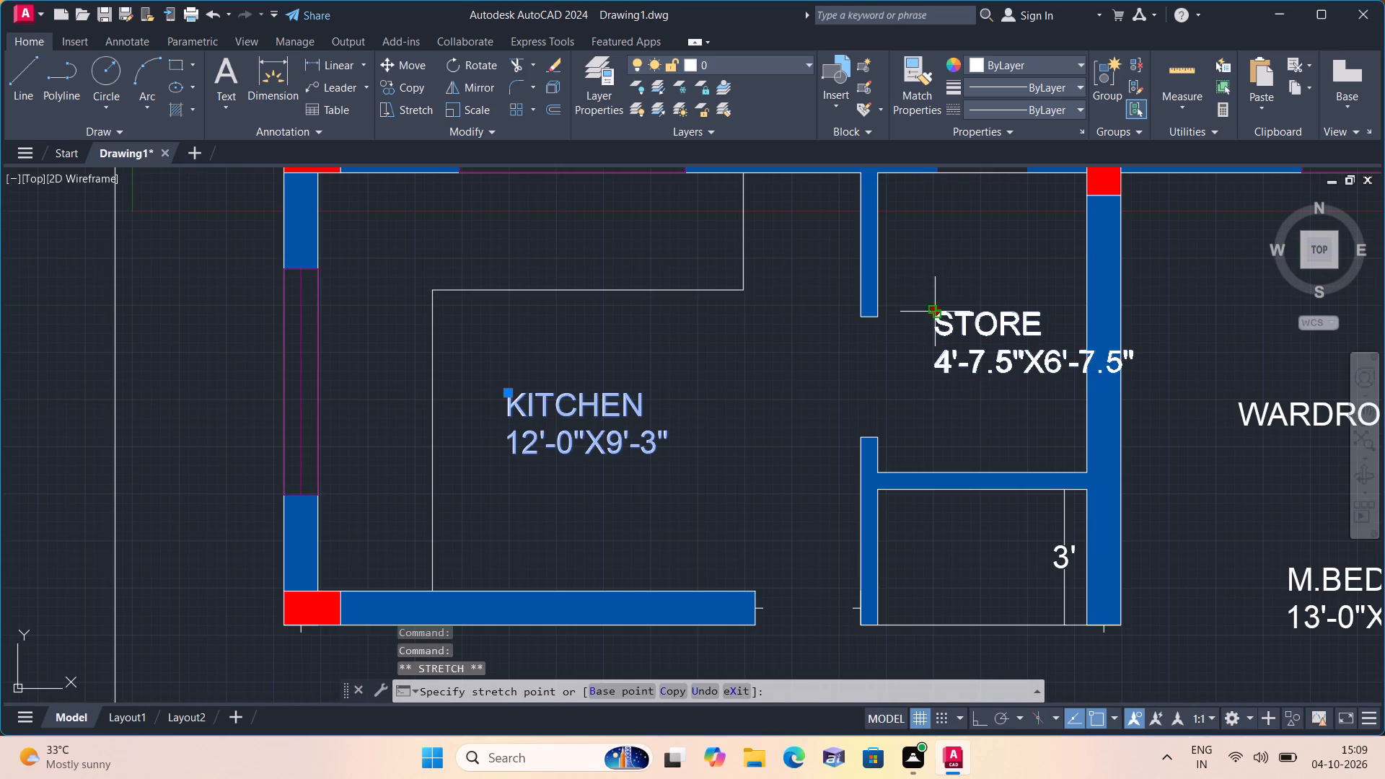
{"action": "left_click", "coordinate": [884, 262]}
{"action": "scroll", "coordinate": [884, 263], "scroll_direction": "up", "scroll_amount": 1}
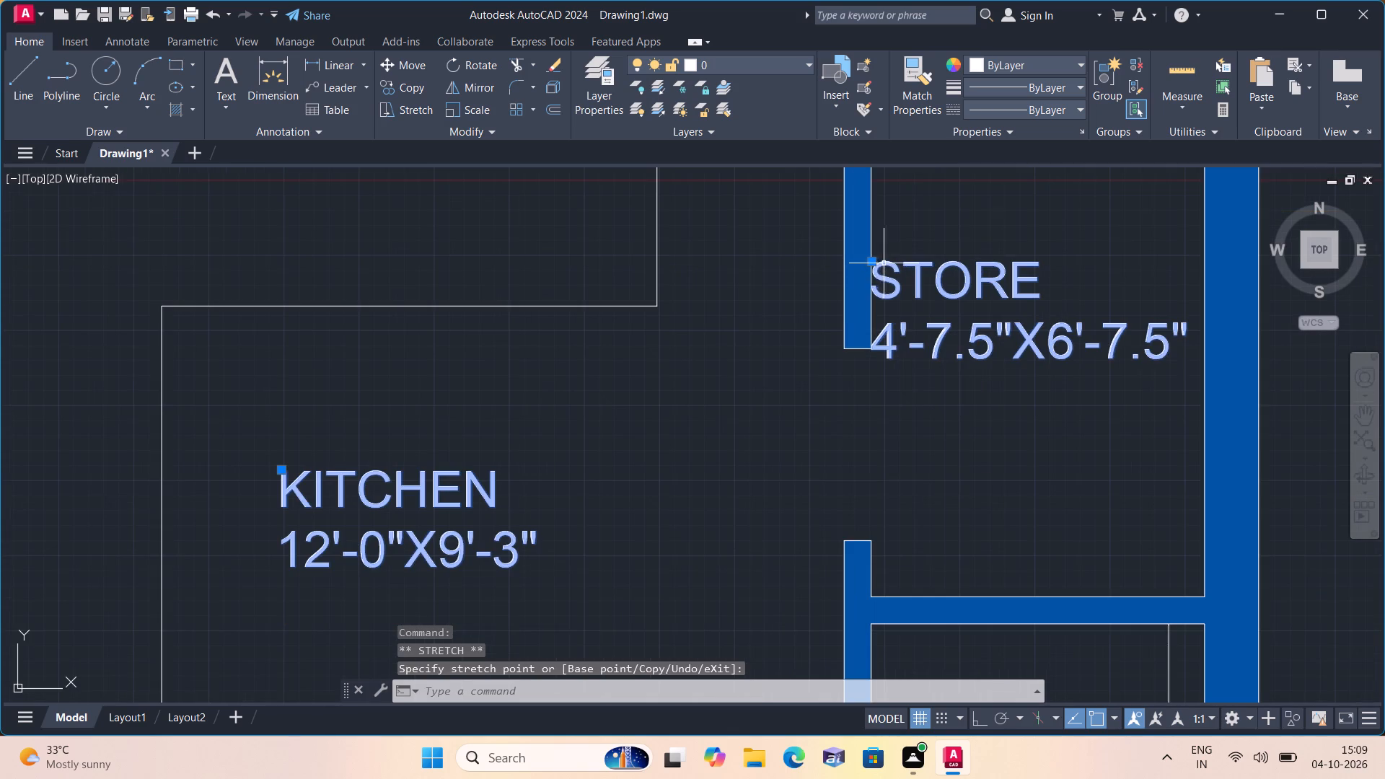
{"action": "left_click", "coordinate": [875, 262]}
{"action": "left_click", "coordinate": [866, 262]}
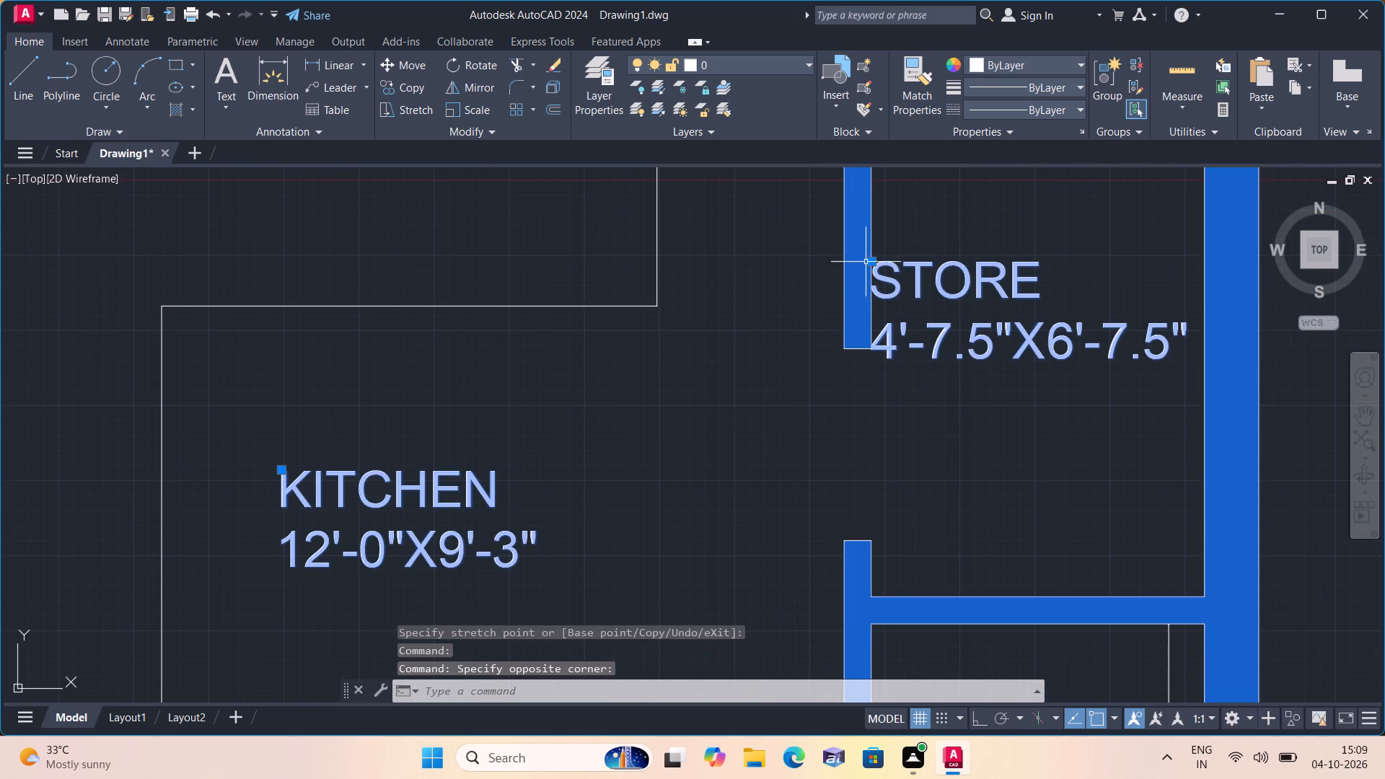
{"action": "left_click", "coordinate": [875, 262]}
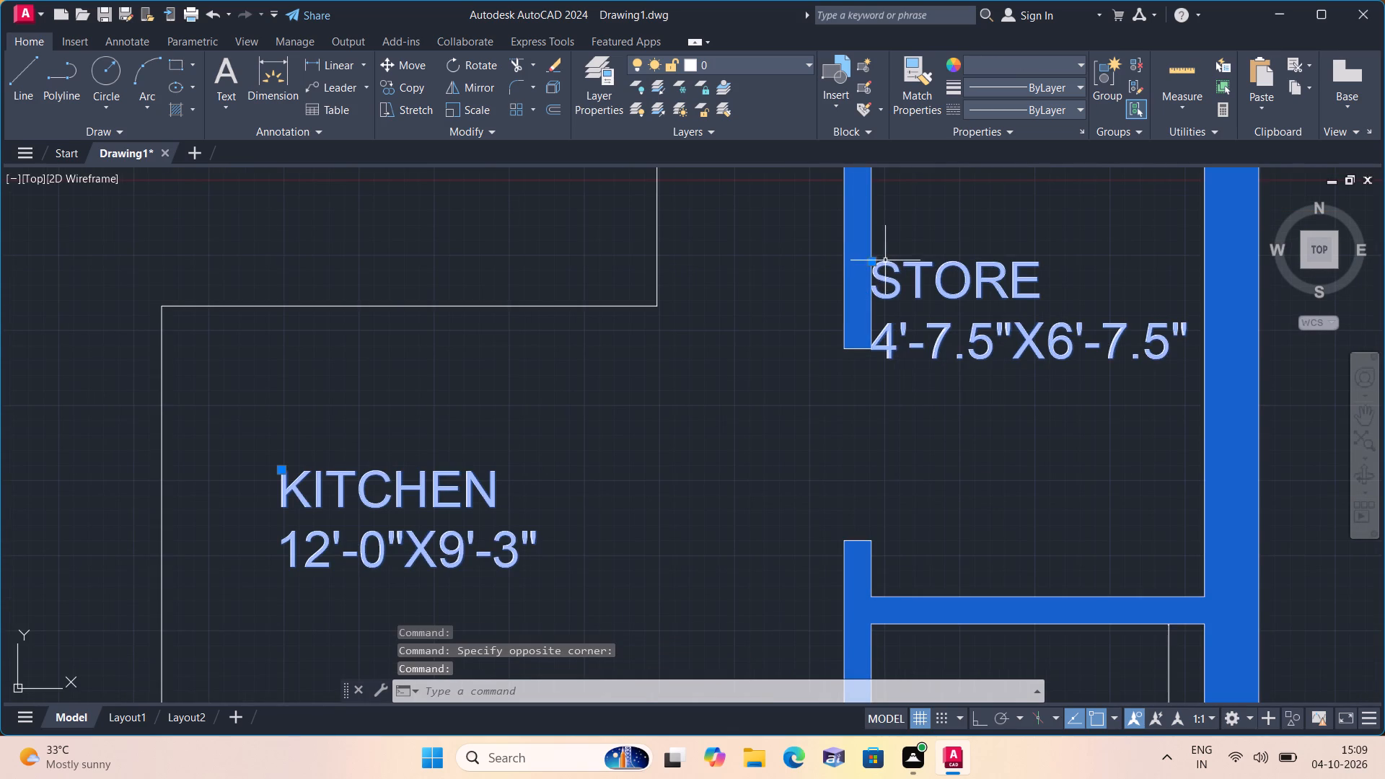
{"action": "left_click", "coordinate": [871, 260]}
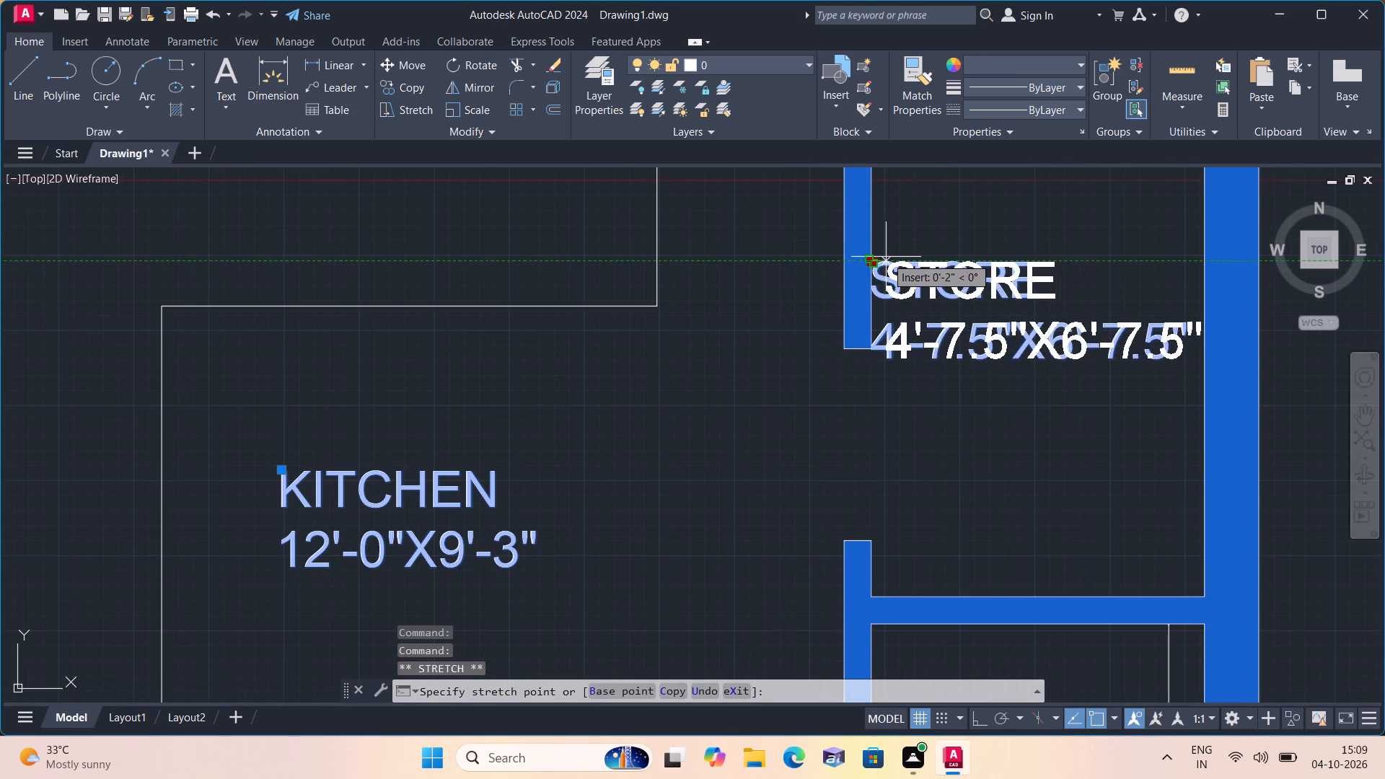
{"action": "left_click", "coordinate": [886, 257]}
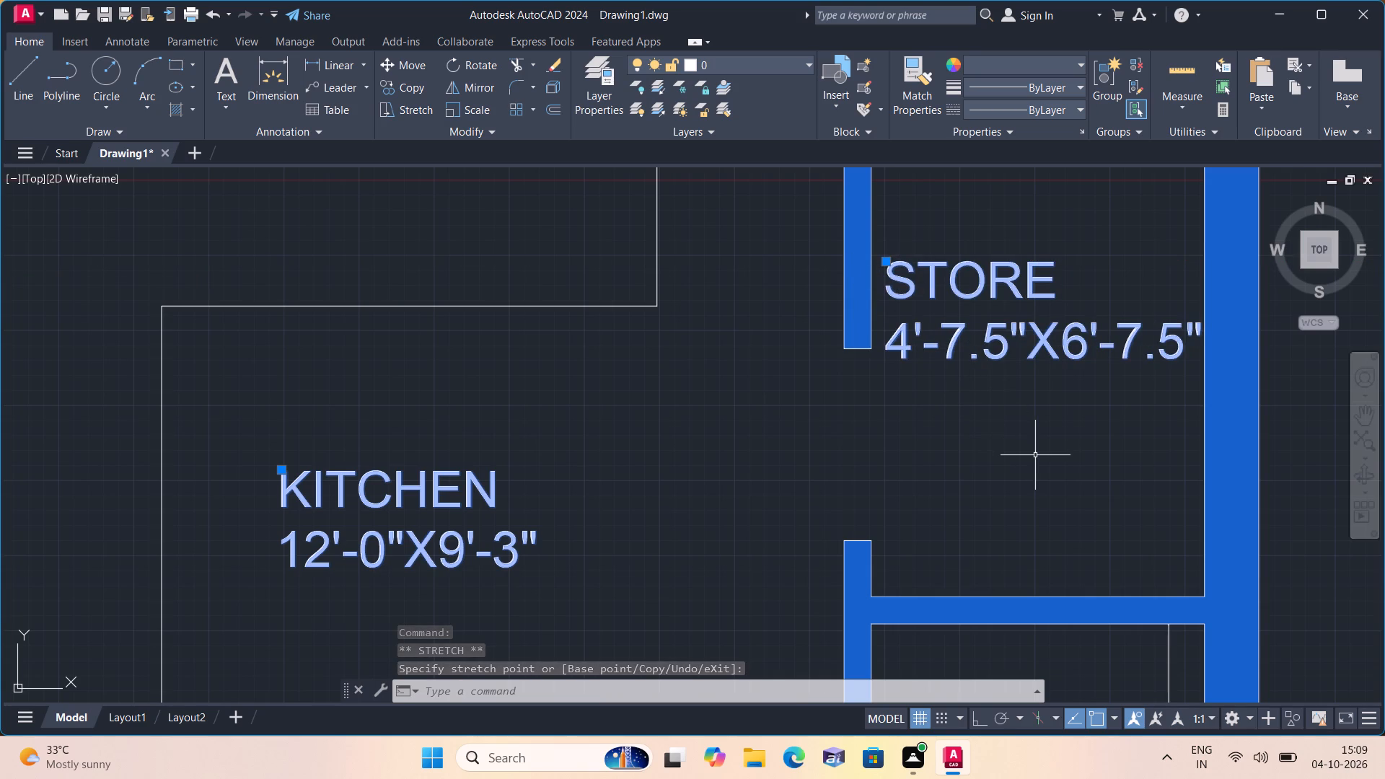
Move the M.BEDROOM label down and right within the master bedroom, closer to the wall above the staircase.
{"action": "middle_click_drag", "start_coordinate": [1025, 450], "coordinate": [954, 405]}
{"action": "scroll", "coordinate": [994, 428], "scroll_direction": "down", "scroll_amount": 1}
{"action": "scroll", "coordinate": [921, 386], "scroll_direction": "down", "scroll_amount": 1}
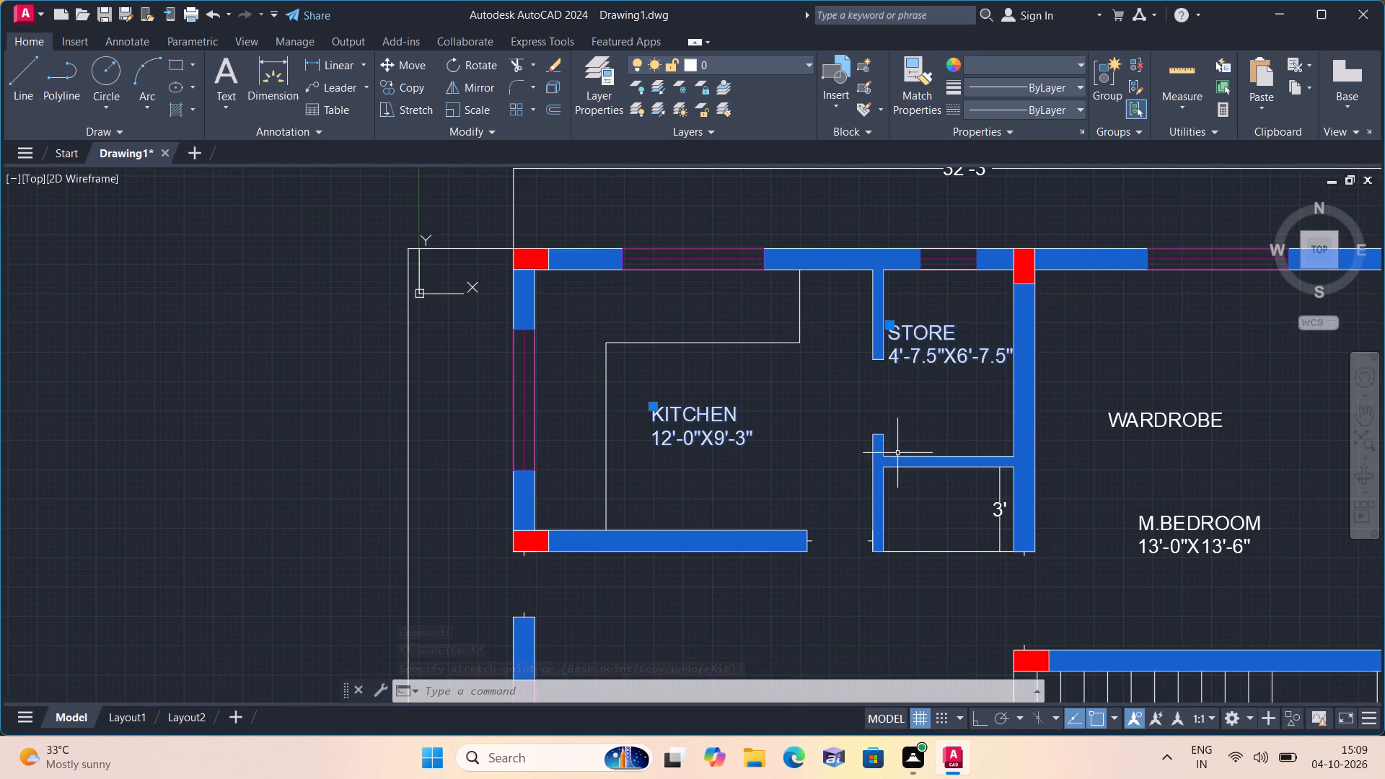
{"action": "scroll", "coordinate": [882, 511], "scroll_direction": "down", "scroll_amount": 1}
{"action": "middle_click_drag", "start_coordinate": [858, 524], "coordinate": [875, 367]}
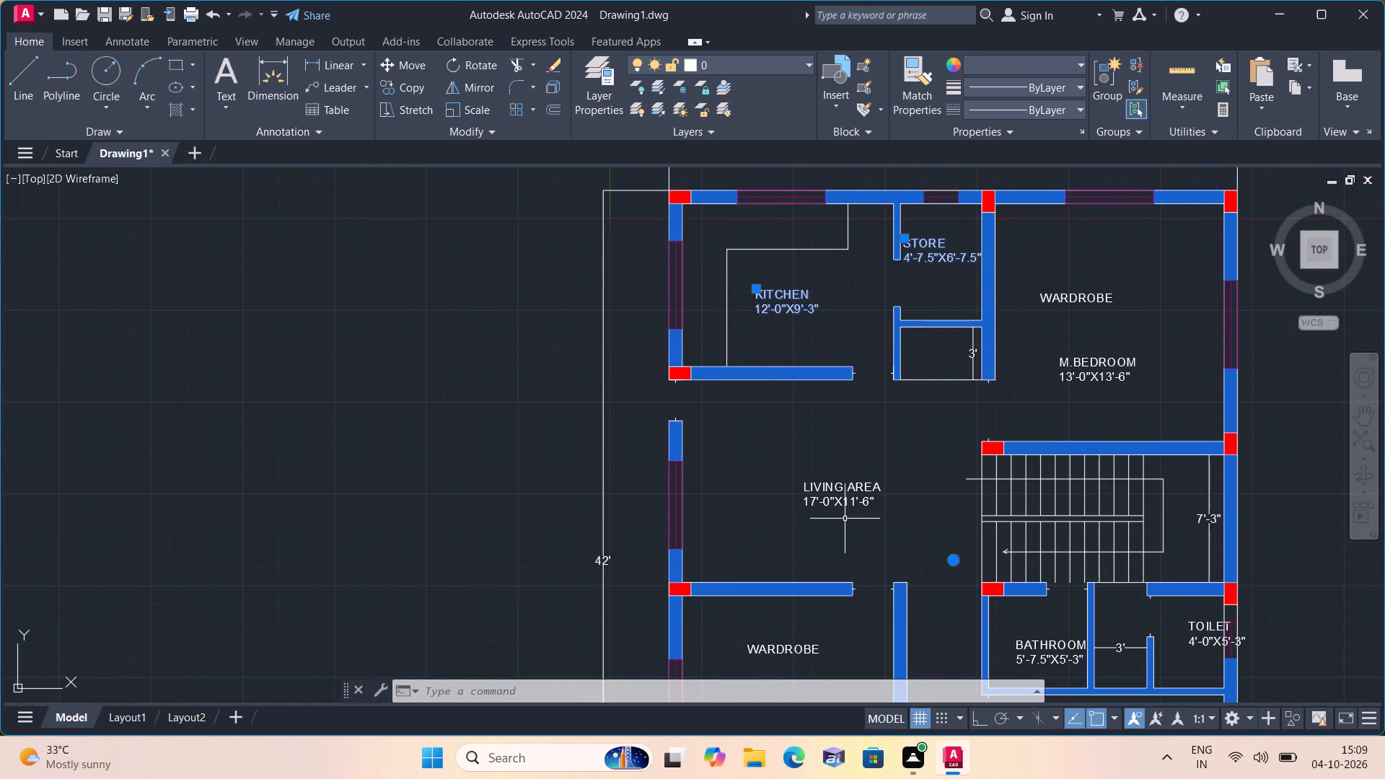
{"action": "scroll", "coordinate": [845, 519], "scroll_direction": "up", "scroll_amount": 1}
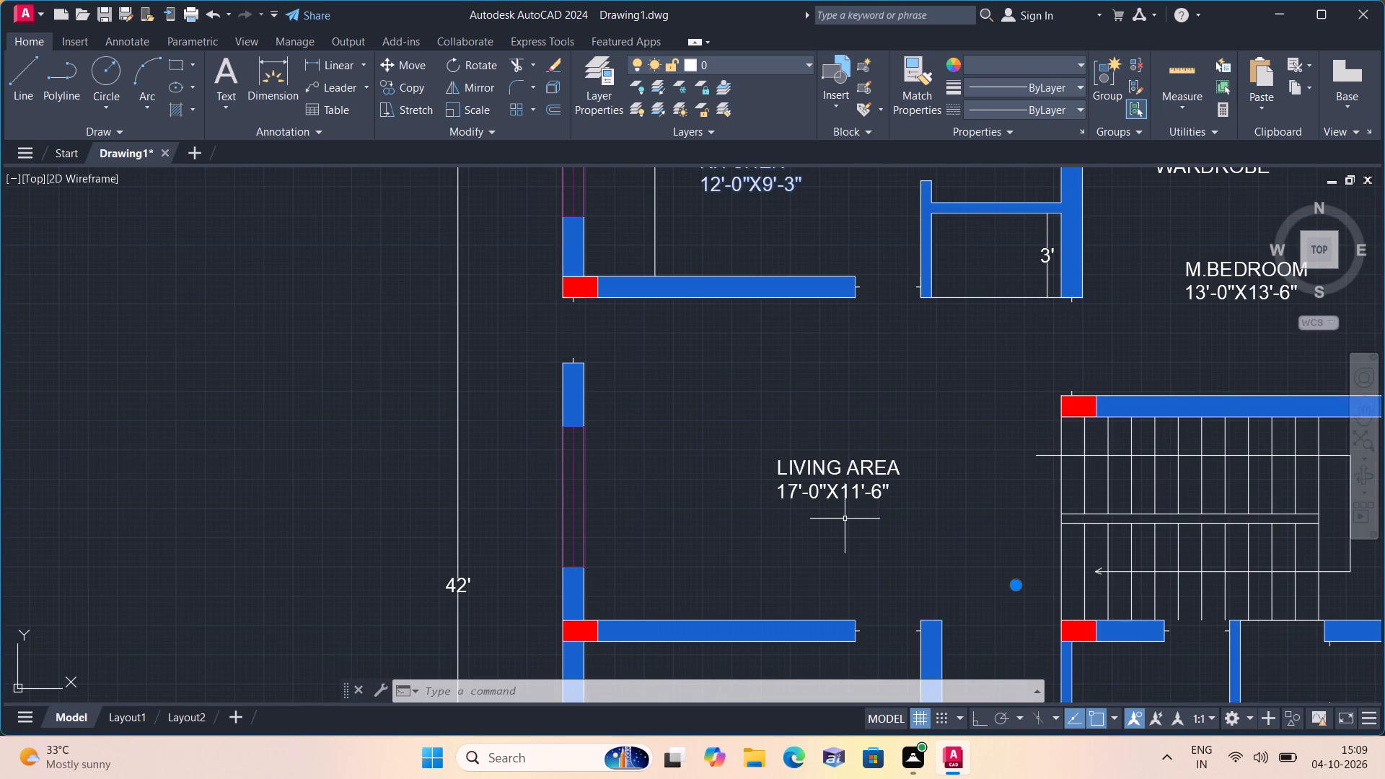
{"action": "scroll", "coordinate": [902, 397], "scroll_direction": "down", "scroll_amount": 1}
{"action": "middle_click_drag", "start_coordinate": [894, 397], "coordinate": [793, 505]}
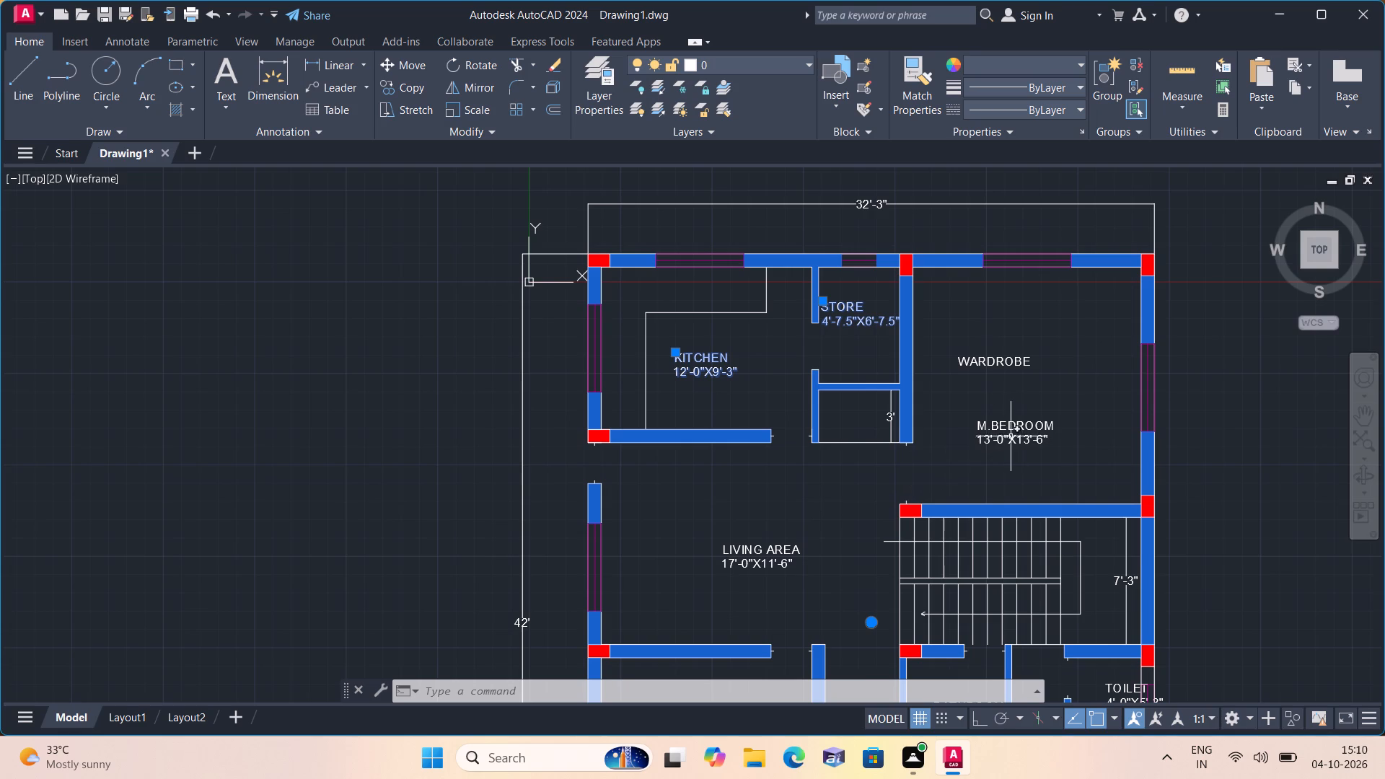
{"action": "scroll", "coordinate": [987, 465], "scroll_direction": "up", "scroll_amount": 2}
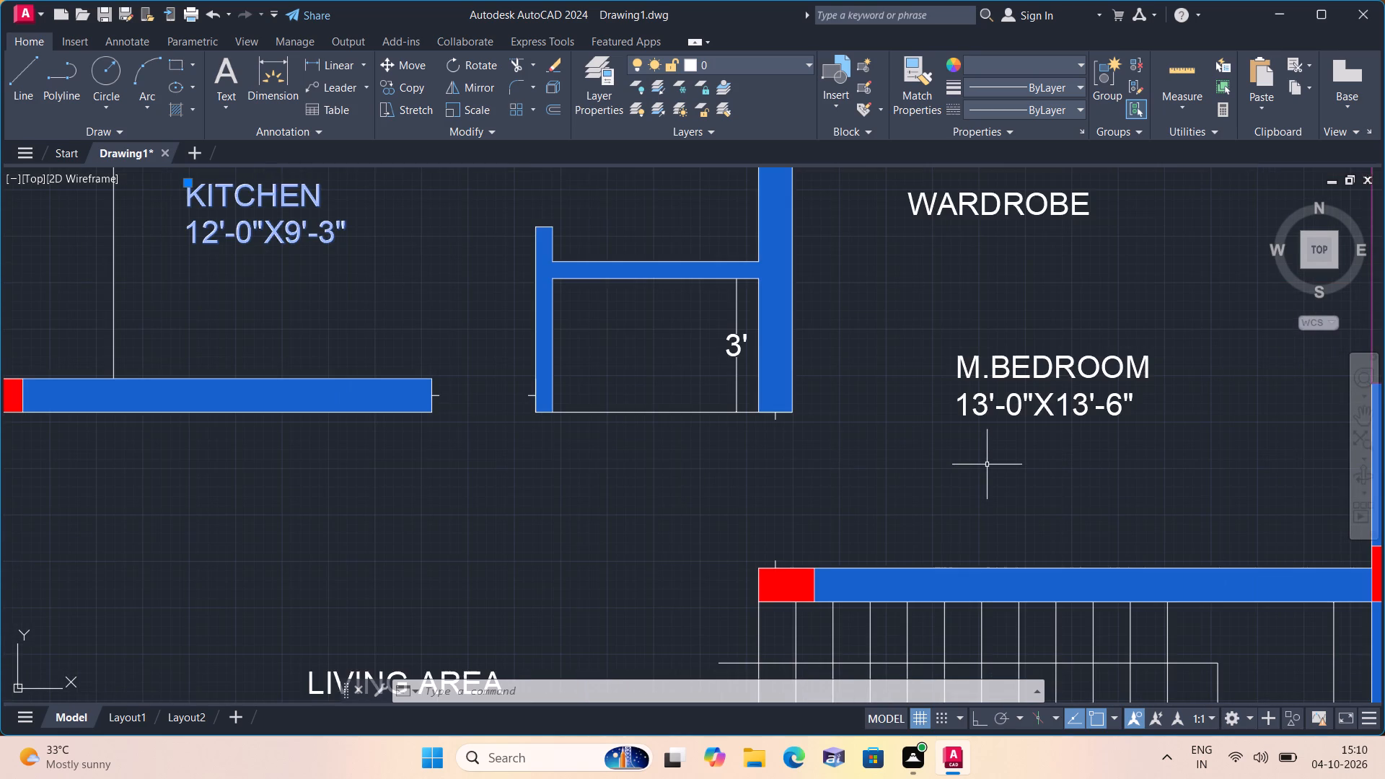
{"action": "left_click", "coordinate": [994, 361]}
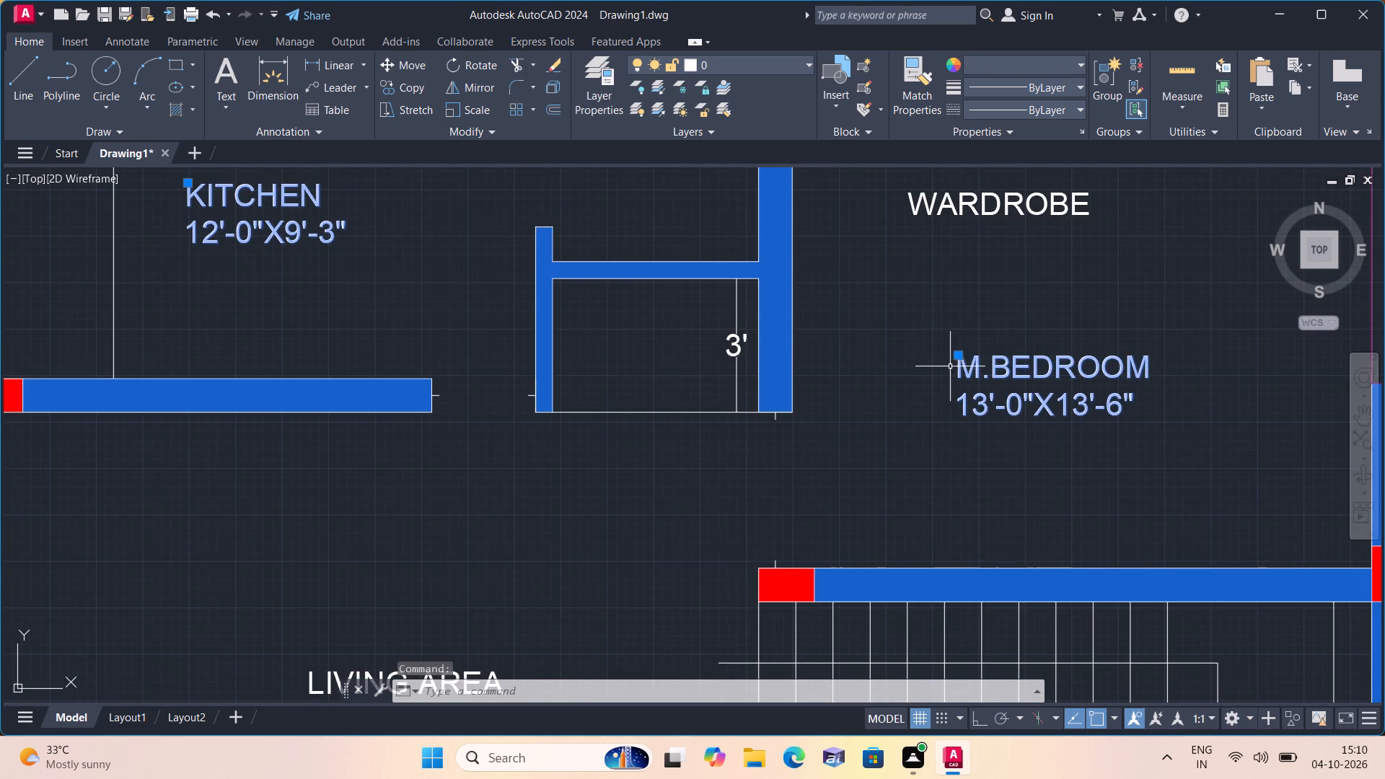
{"action": "left_click", "coordinate": [957, 353]}
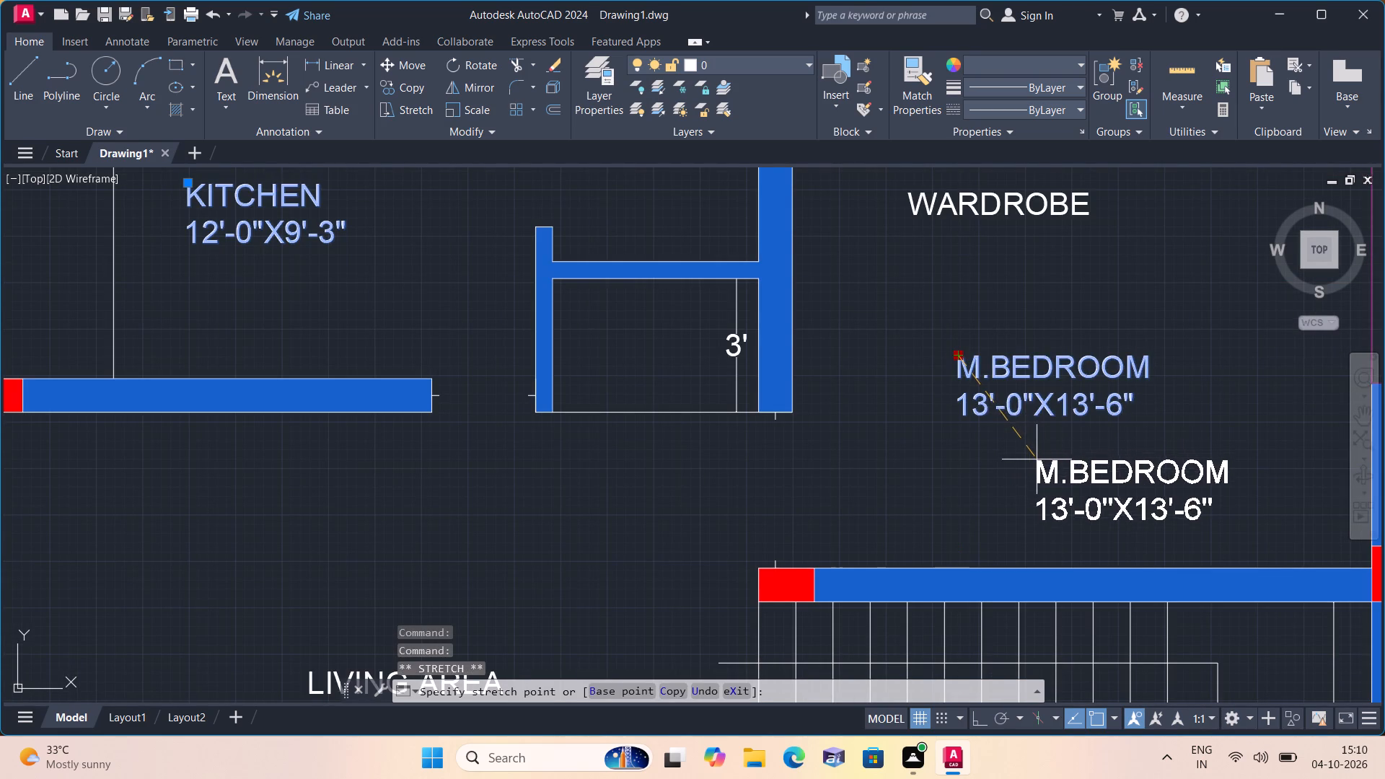
{"action": "left_click", "coordinate": [1037, 459]}
Move the BATHROOM label up and left so it sits clear of the bathroom's right wall.
{"action": "scroll", "coordinate": [999, 471], "scroll_direction": "down", "scroll_amount": 3}
{"action": "middle_click_drag", "start_coordinate": [998, 471], "coordinate": [988, 396]}
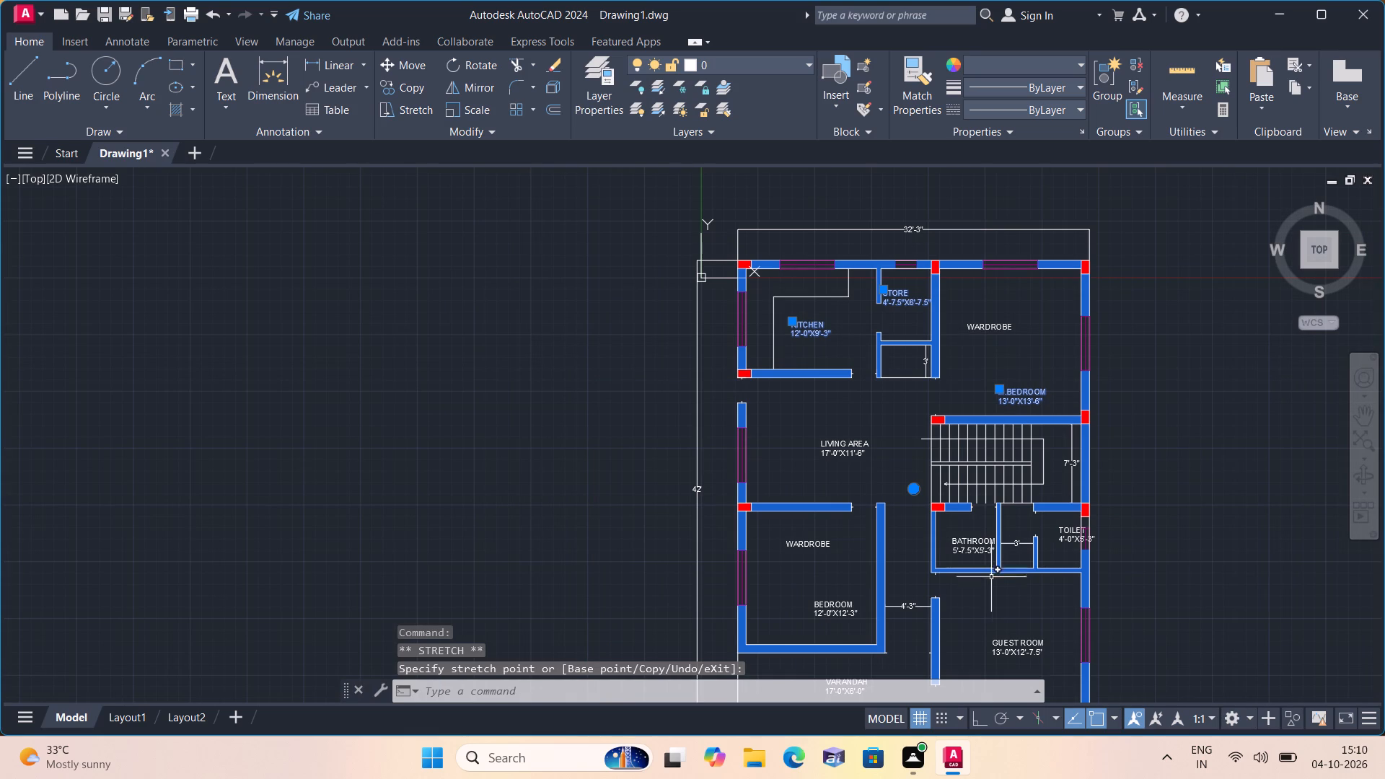
{"action": "middle_click_drag", "start_coordinate": [991, 607], "coordinate": [1019, 515]}
{"action": "scroll", "coordinate": [1000, 470], "scroll_direction": "up", "scroll_amount": 4}
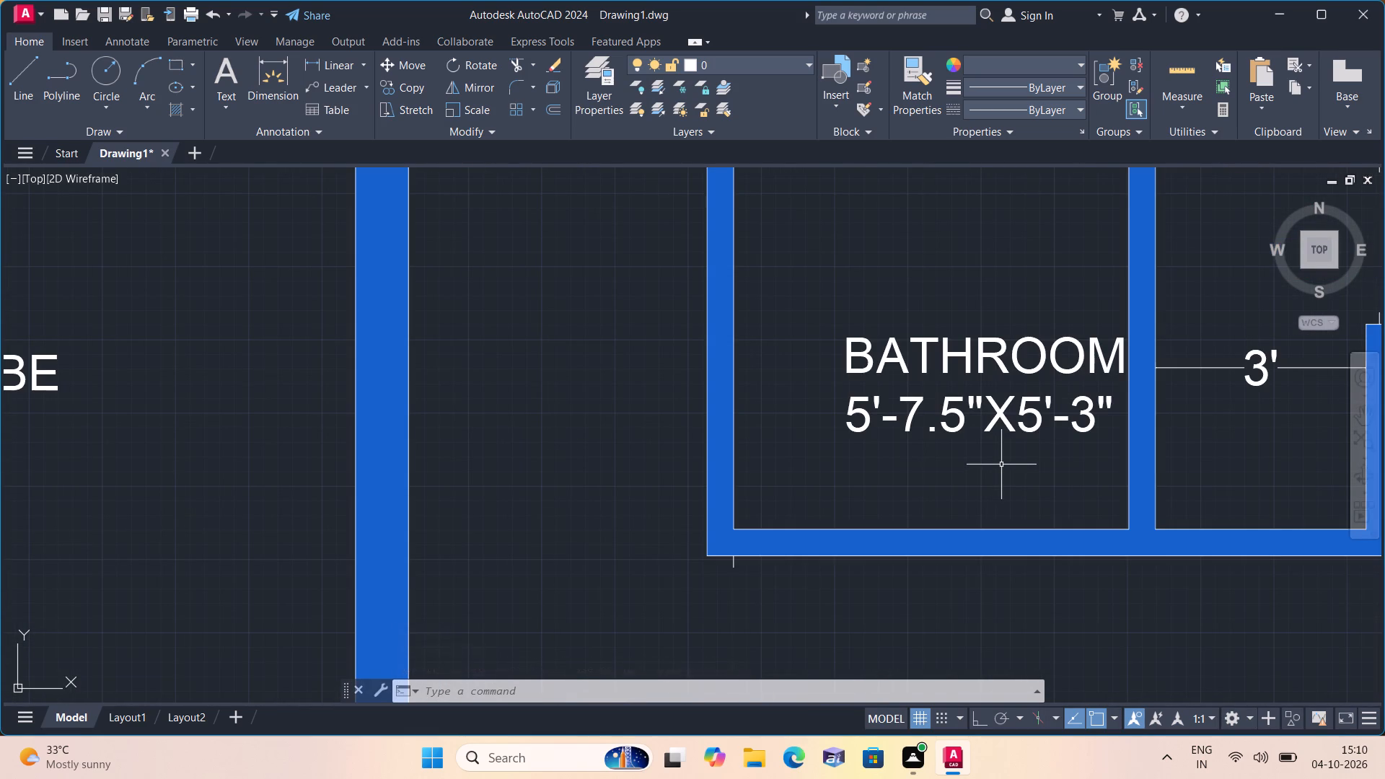
{"action": "left_click", "coordinate": [959, 357]}
{"action": "left_click", "coordinate": [844, 337]}
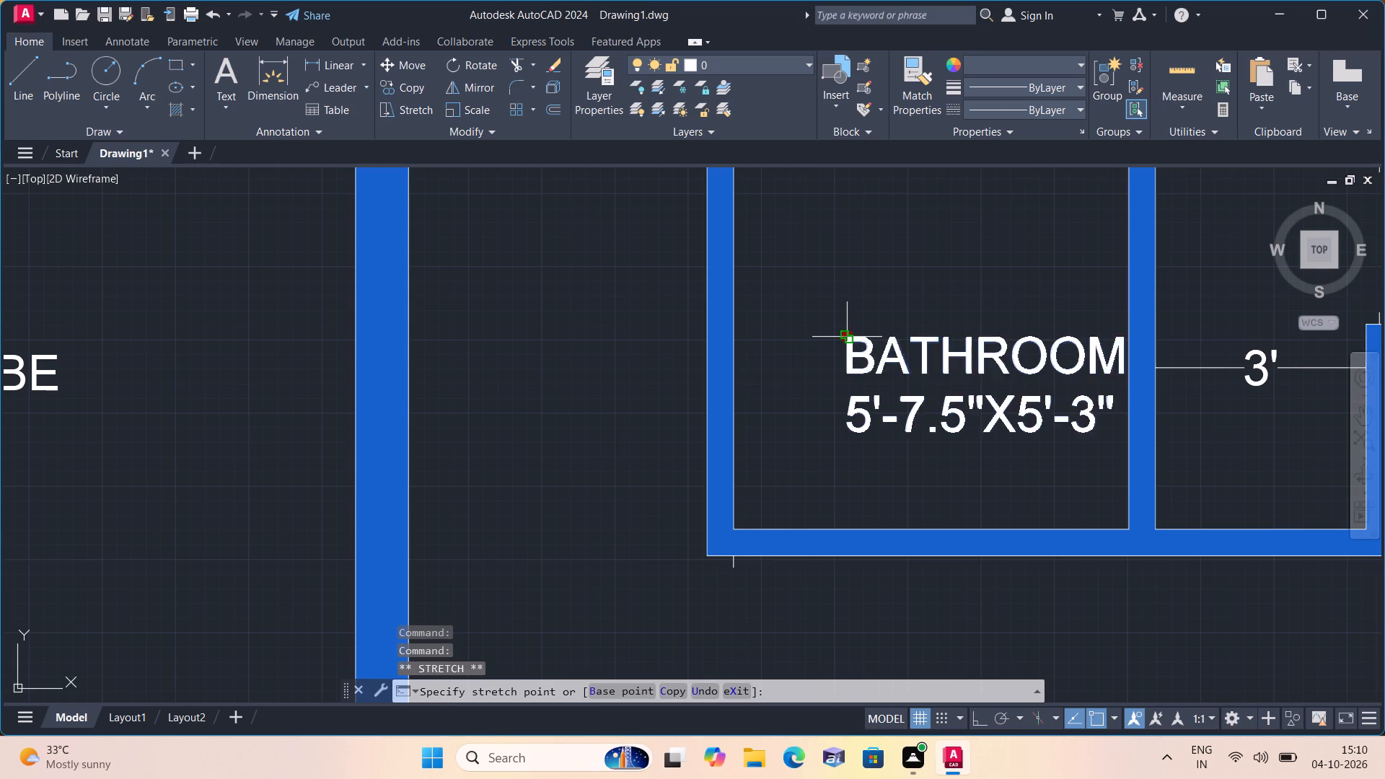
{"action": "left_click", "coordinate": [790, 294]}
Move the TOILET label up and left so both its lines fit inside the toilet, clear of the outer wall.
{"action": "scroll", "coordinate": [800, 315], "scroll_direction": "down", "scroll_amount": 3}
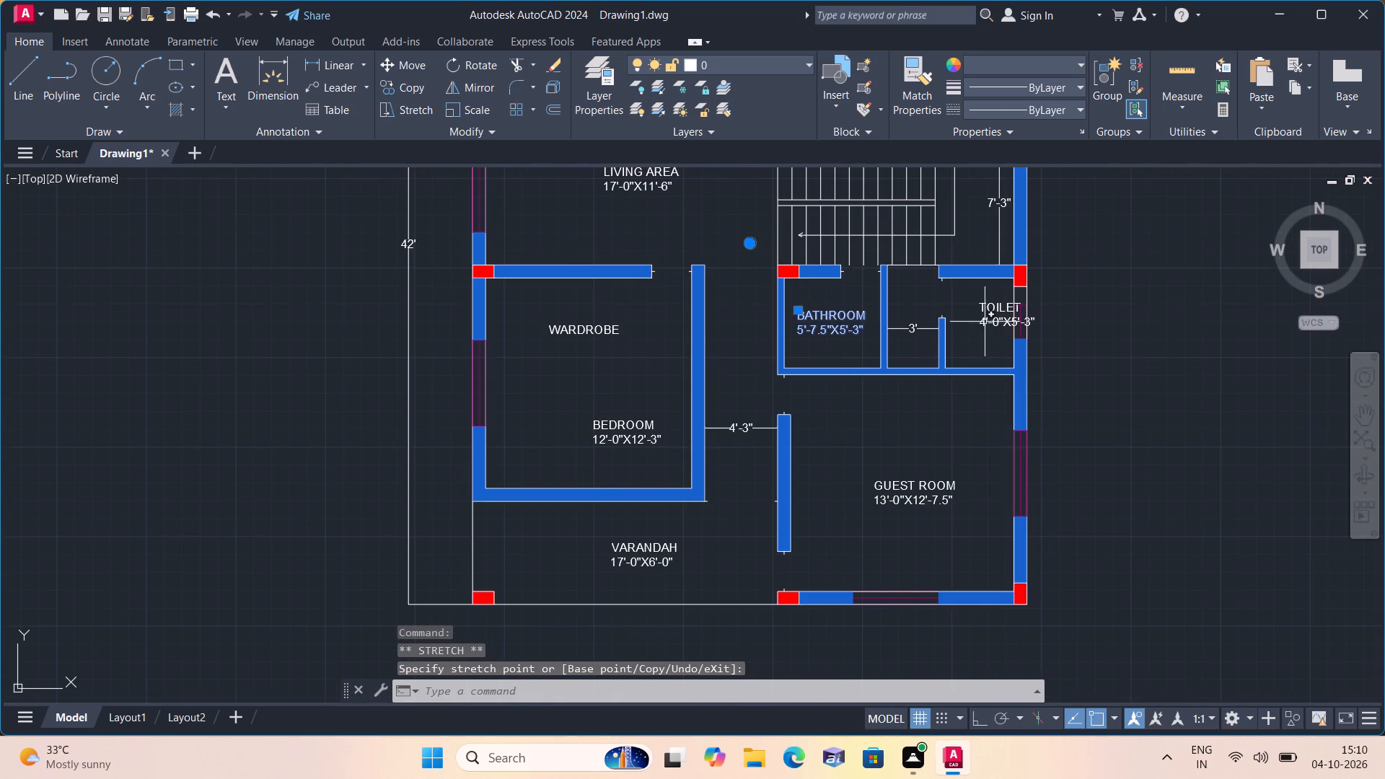
{"action": "scroll", "coordinate": [984, 313], "scroll_direction": "up", "scroll_amount": 2}
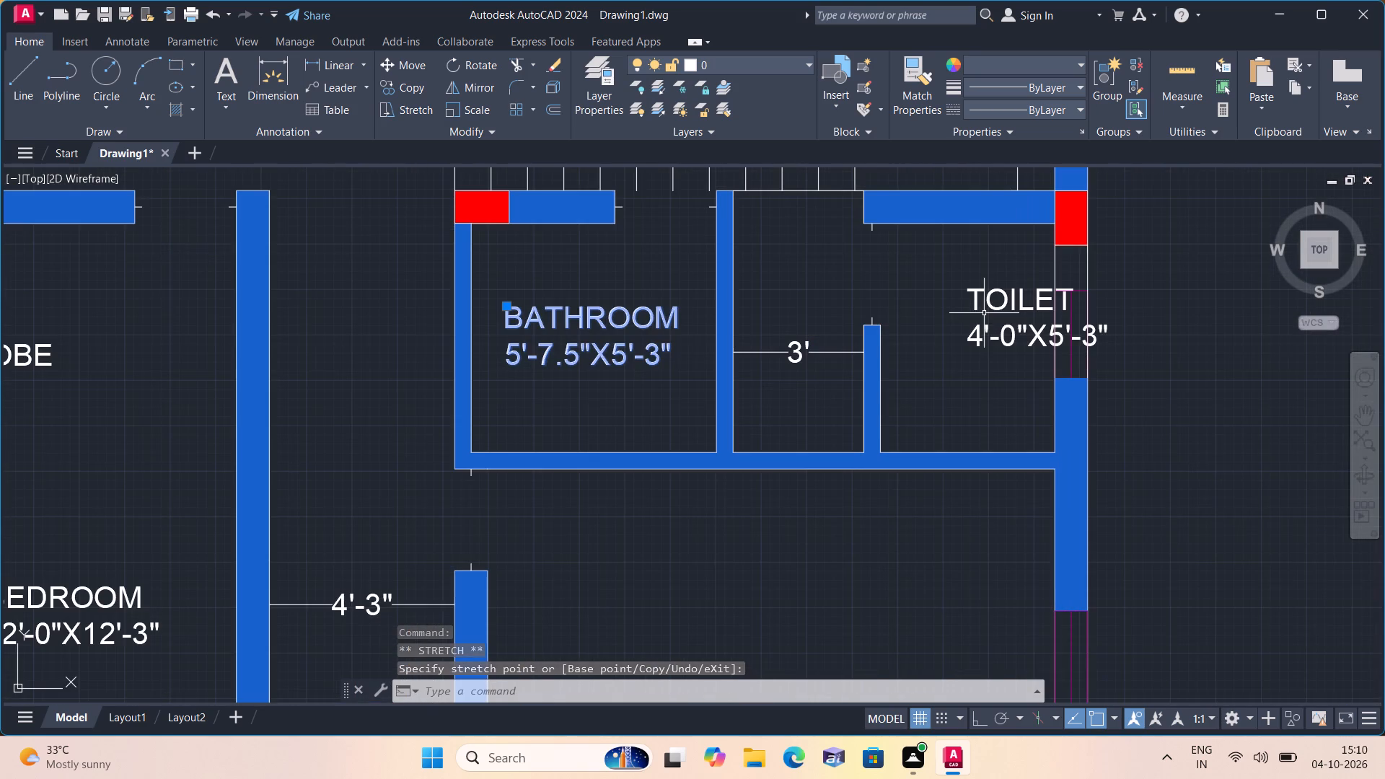
{"action": "left_click", "coordinate": [995, 295]}
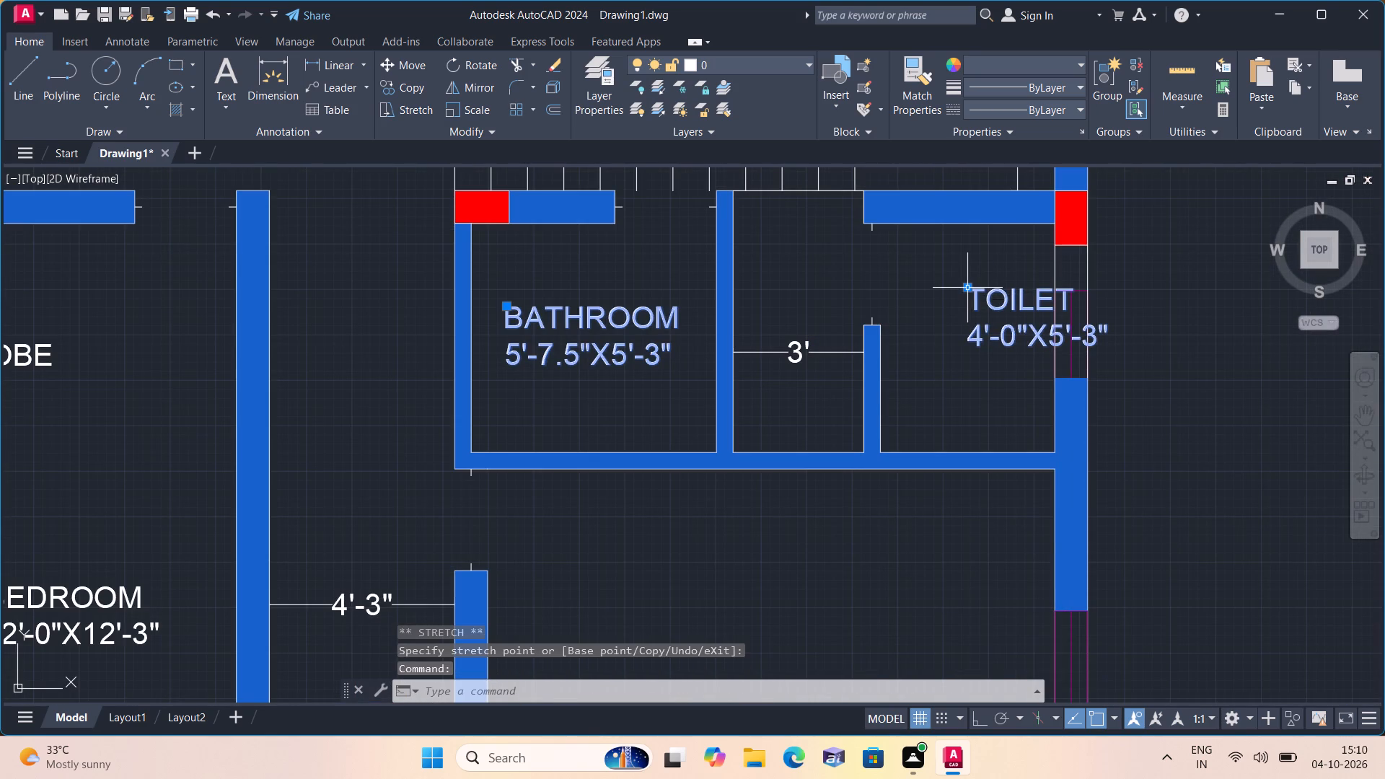
{"action": "left_click", "coordinate": [967, 288]}
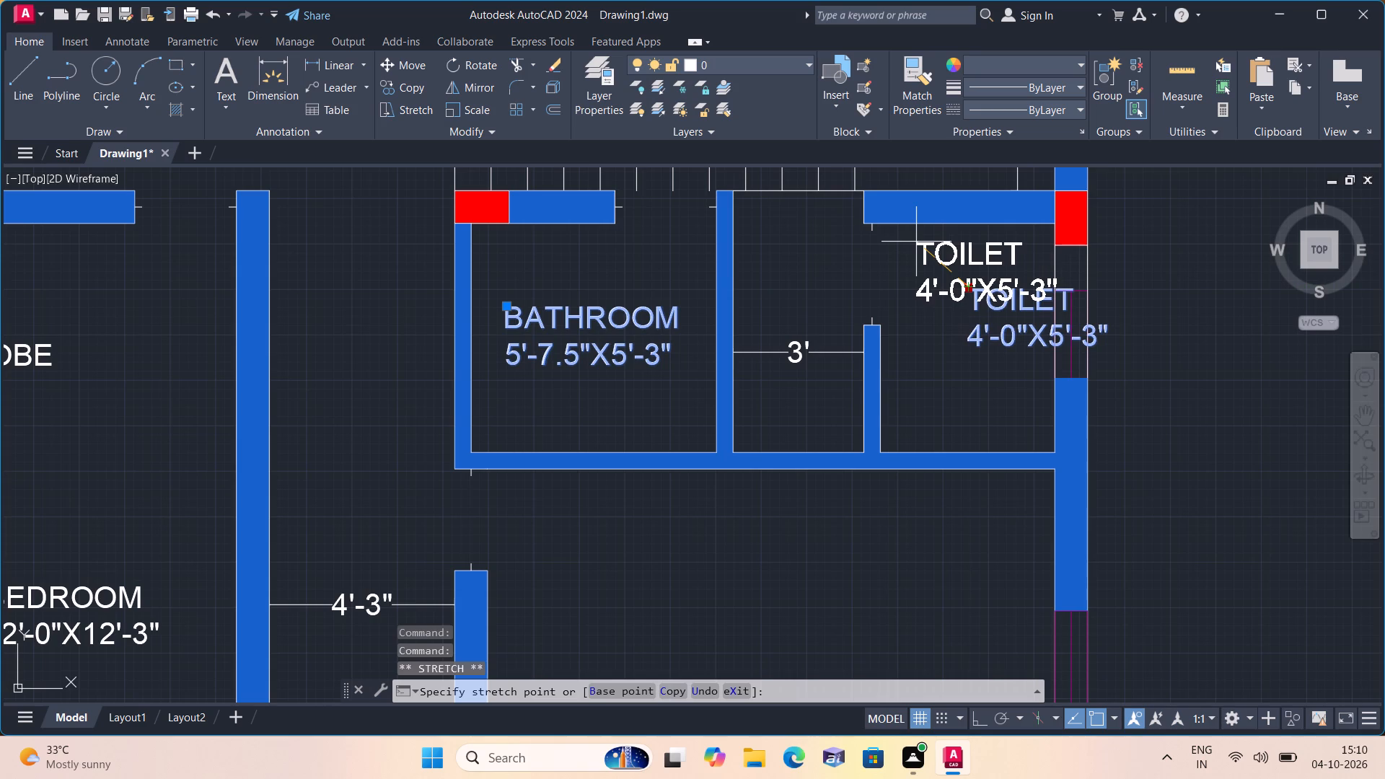
{"action": "left_click", "coordinate": [910, 237]}
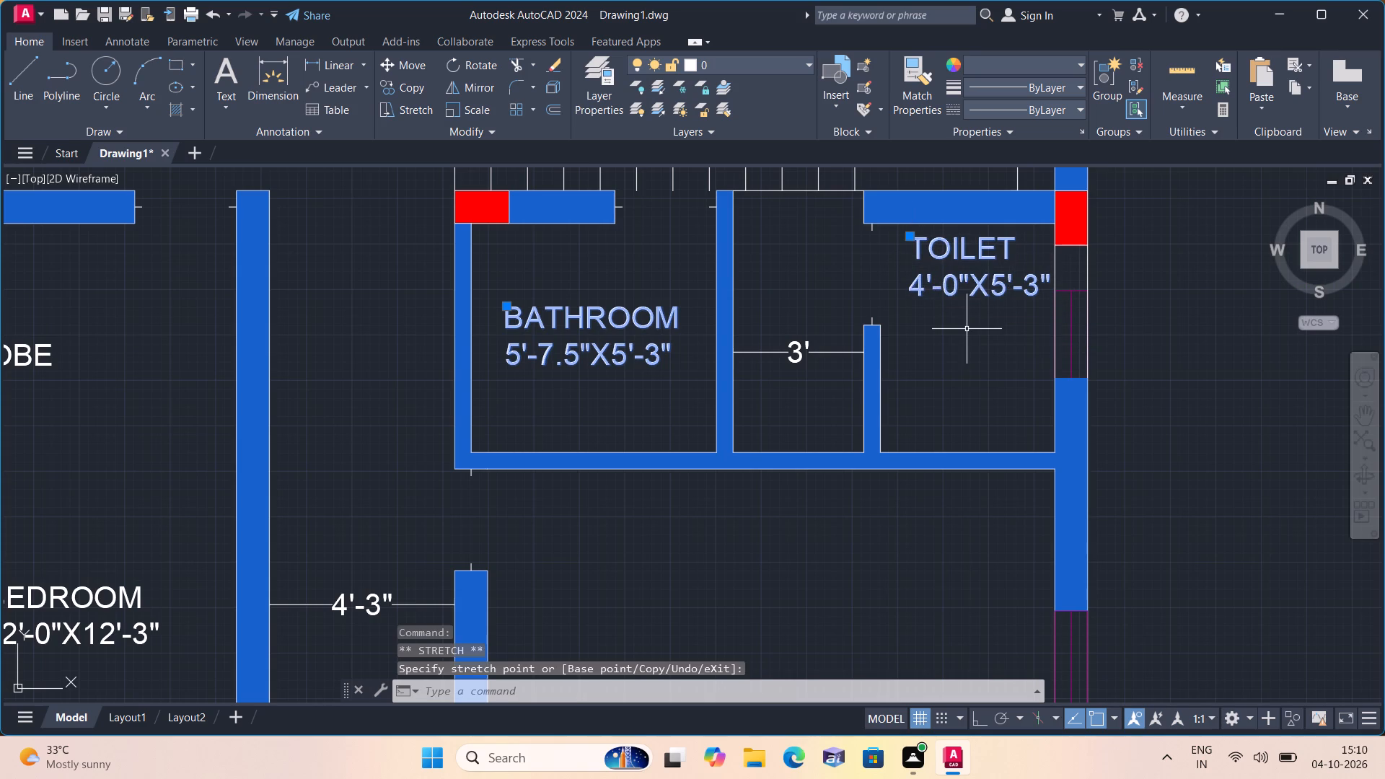
Move the GUEST ROOM label left and slightly up, close to the guest room's left wall.
{"action": "scroll", "coordinate": [967, 329], "scroll_direction": "down", "scroll_amount": 2}
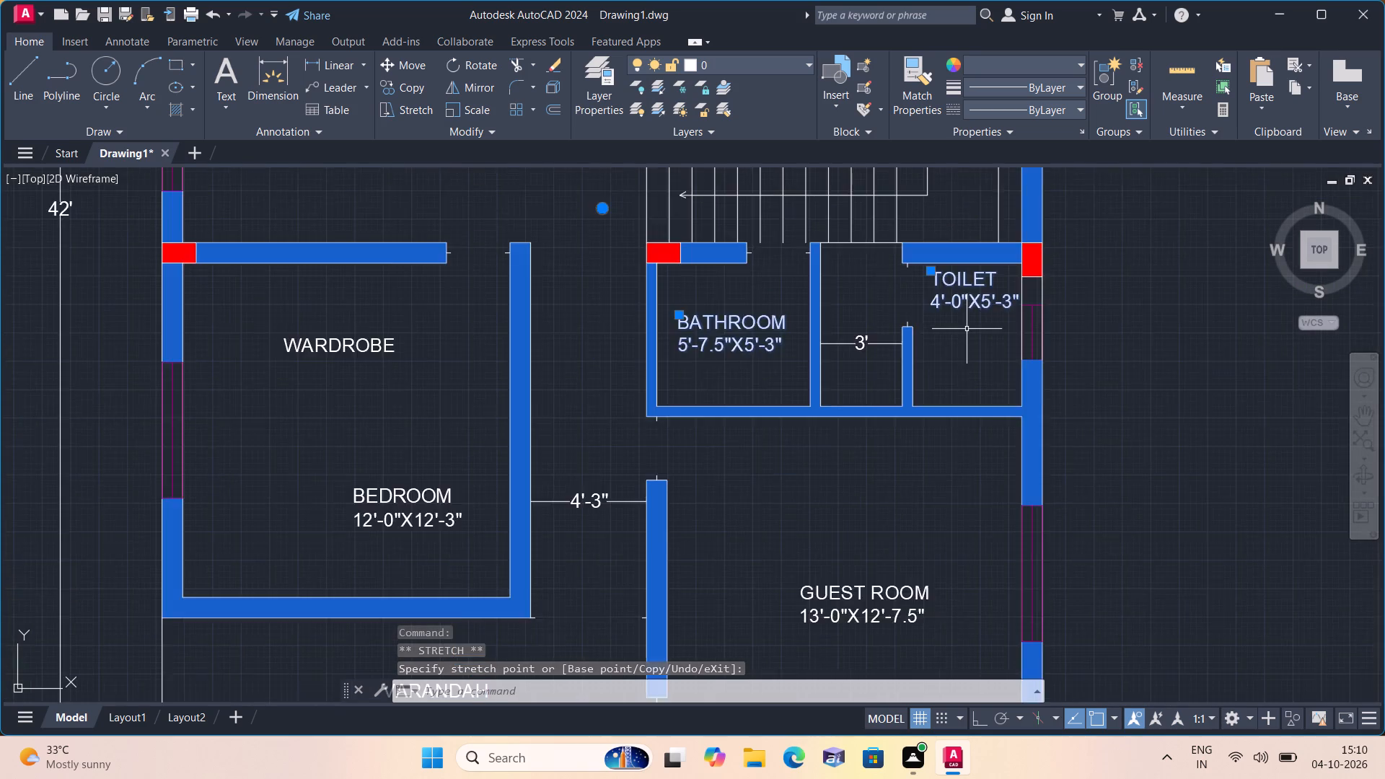
{"action": "scroll", "coordinate": [967, 329], "scroll_direction": "up", "scroll_amount": 1}
{"action": "middle_click_drag", "start_coordinate": [967, 329], "coordinate": [986, 272]}
{"action": "scroll", "coordinate": [998, 249], "scroll_direction": "down", "scroll_amount": 1}
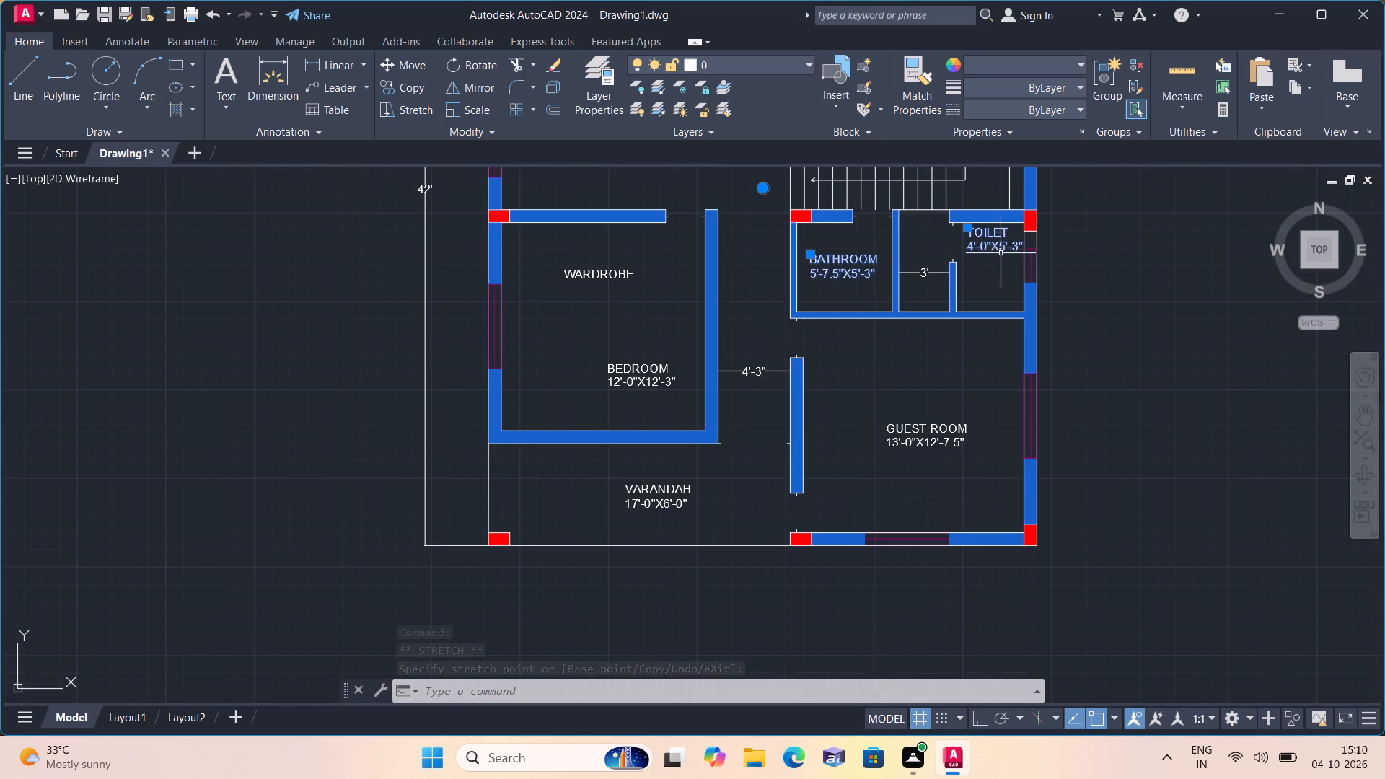
{"action": "scroll", "coordinate": [894, 455], "scroll_direction": "up", "scroll_amount": 1}
{"action": "left_click", "coordinate": [904, 413]}
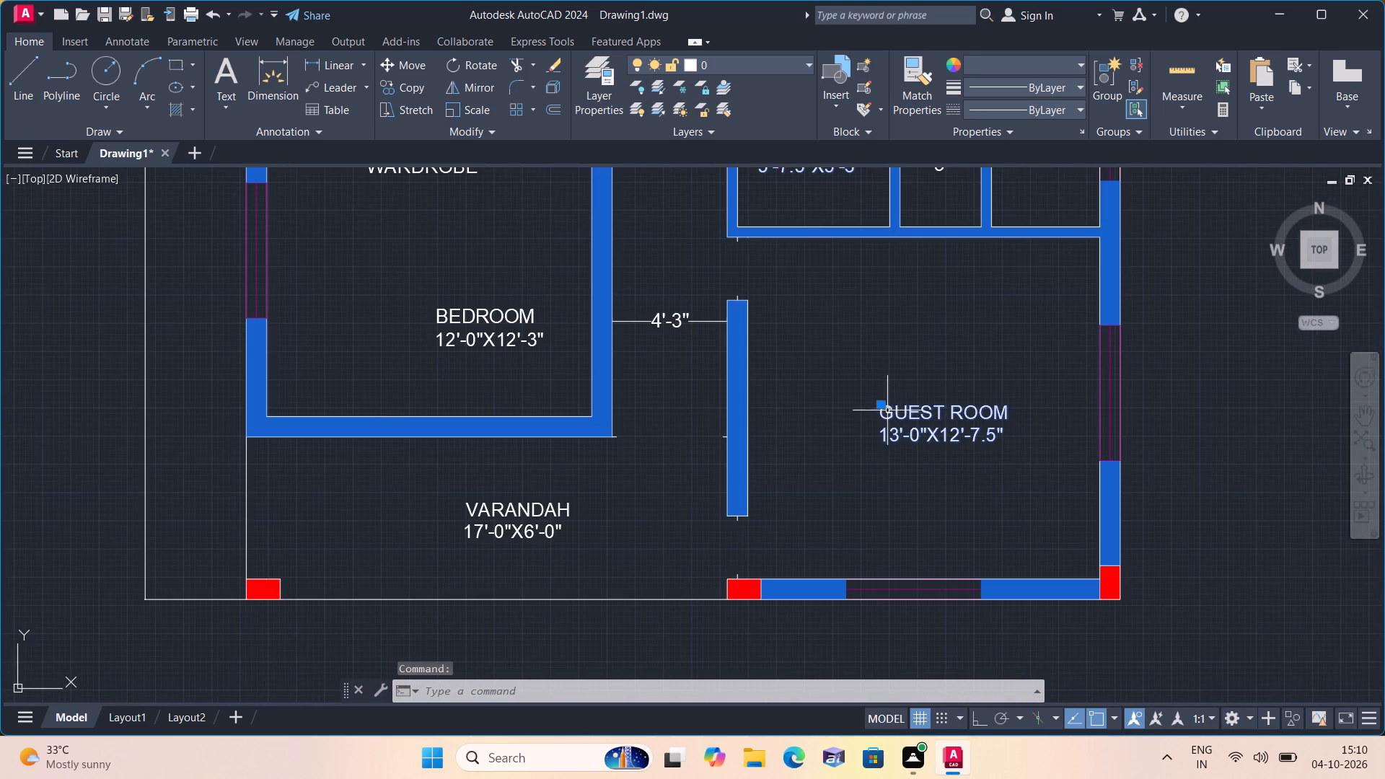
{"action": "left_click", "coordinate": [879, 403]}
{"action": "left_click", "coordinate": [773, 392]}
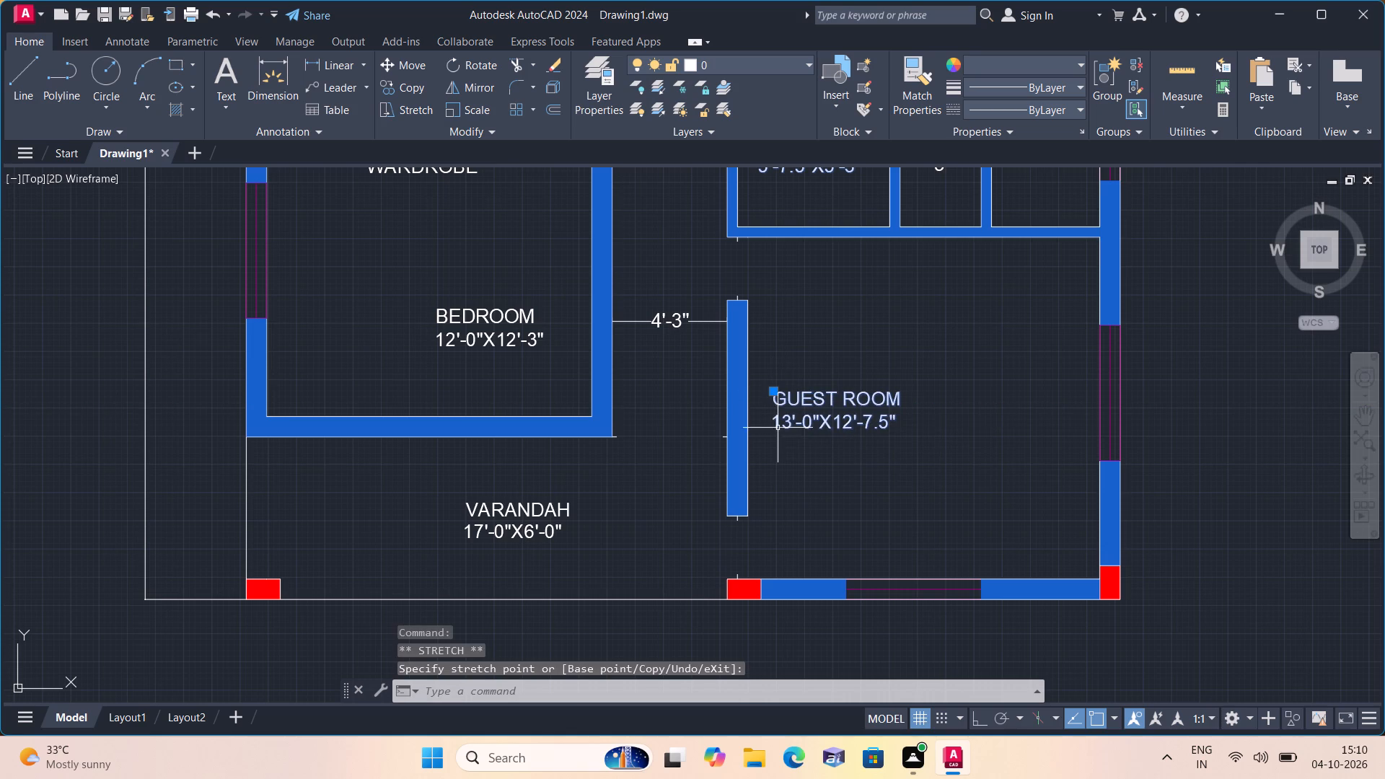
Move the BEDROOM label right and slightly up, close to the bedroom's right wall.
{"action": "middle_click_drag", "start_coordinate": [804, 484], "coordinate": [826, 470]}
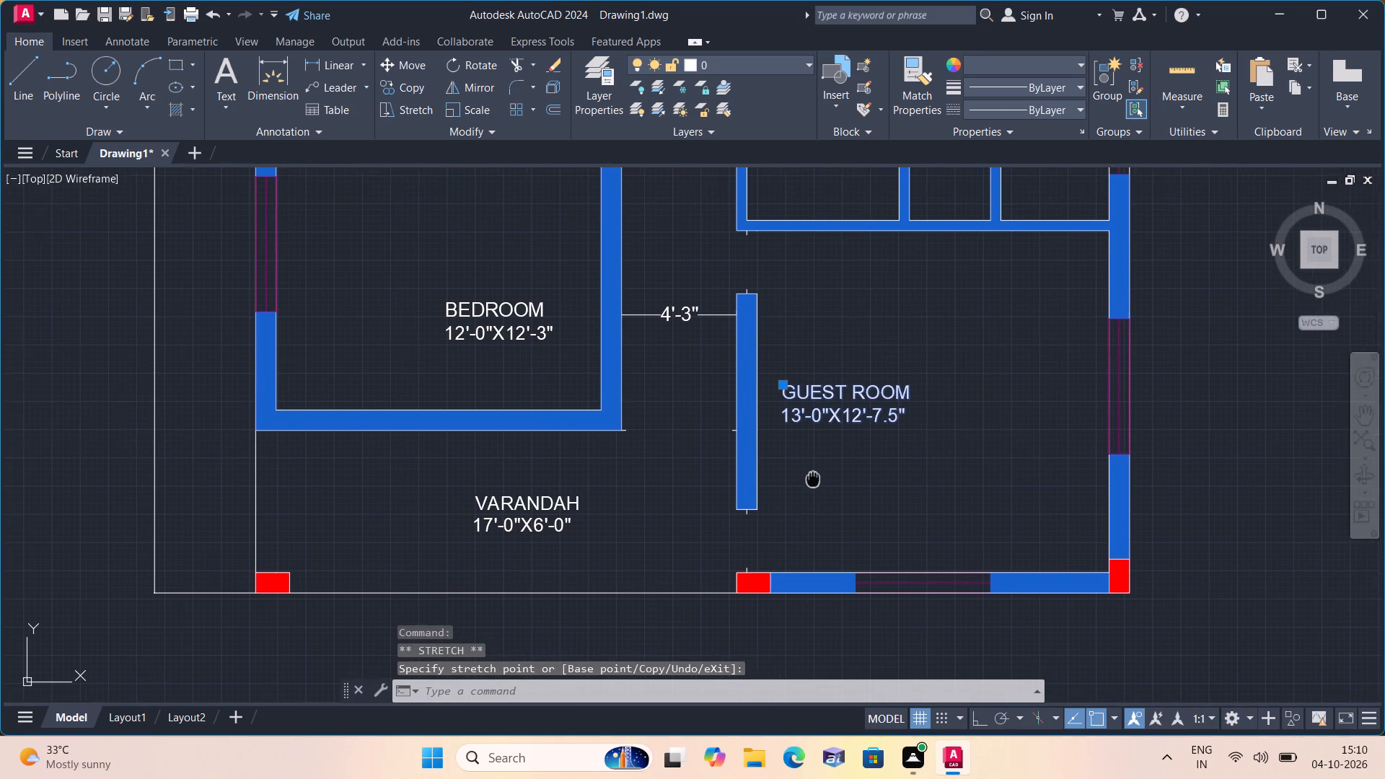
{"action": "middle_click_drag", "start_coordinate": [826, 470], "coordinate": [920, 480]}
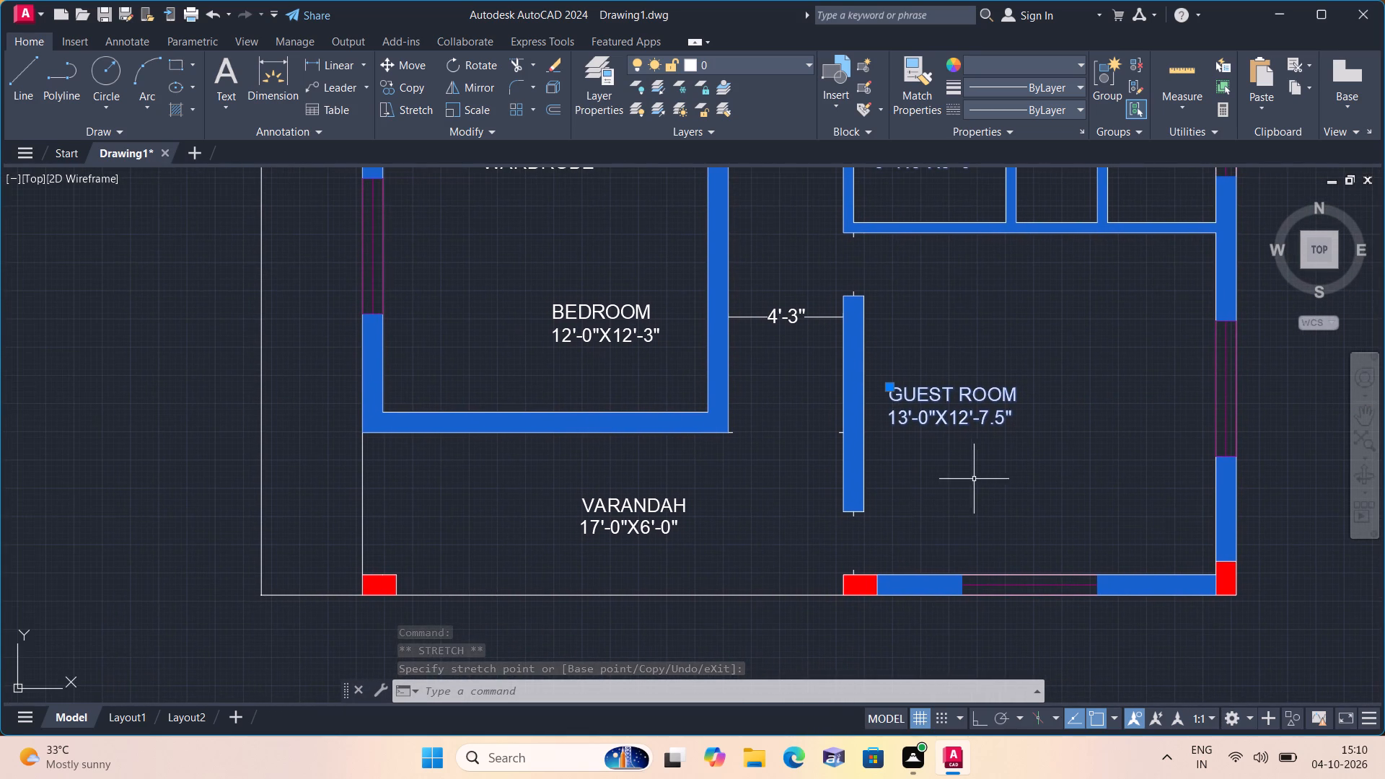
{"action": "middle_click_drag", "start_coordinate": [662, 546], "coordinate": [786, 529]}
{"action": "scroll", "coordinate": [663, 546], "scroll_direction": "down", "scroll_amount": 1}
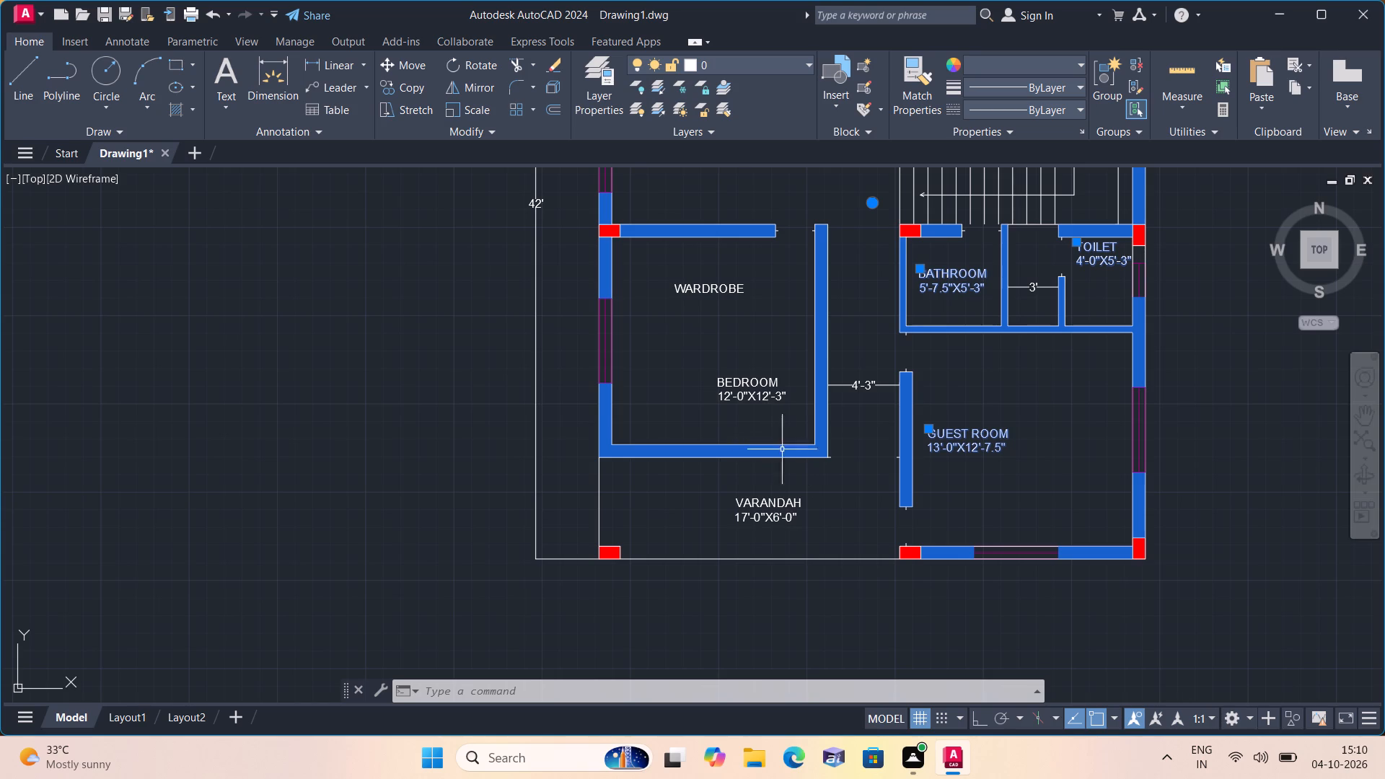
{"action": "middle_click_drag", "start_coordinate": [728, 400], "coordinate": [837, 542]}
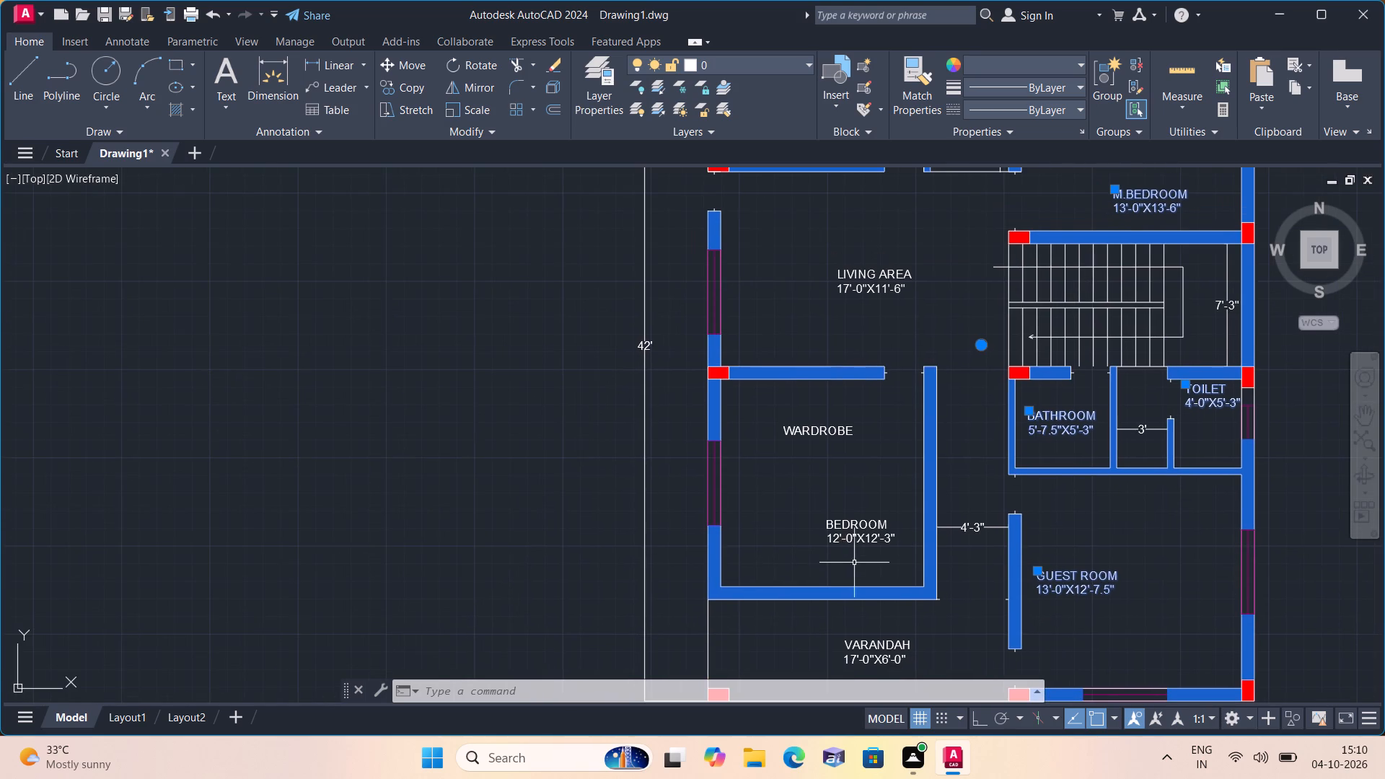
{"action": "scroll", "coordinate": [830, 525], "scroll_direction": "up", "scroll_amount": 1}
{"action": "left_click", "coordinate": [830, 523]}
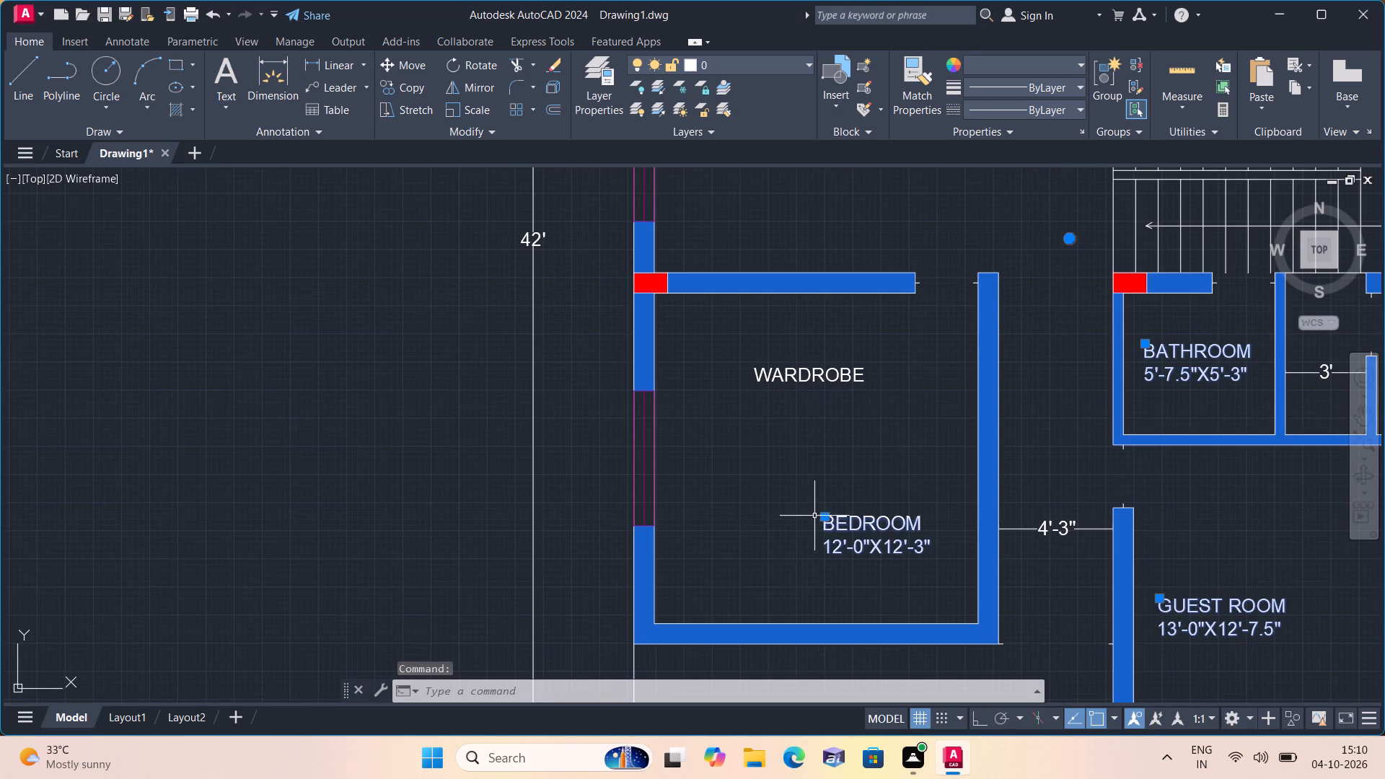
{"action": "left_click", "coordinate": [824, 516]}
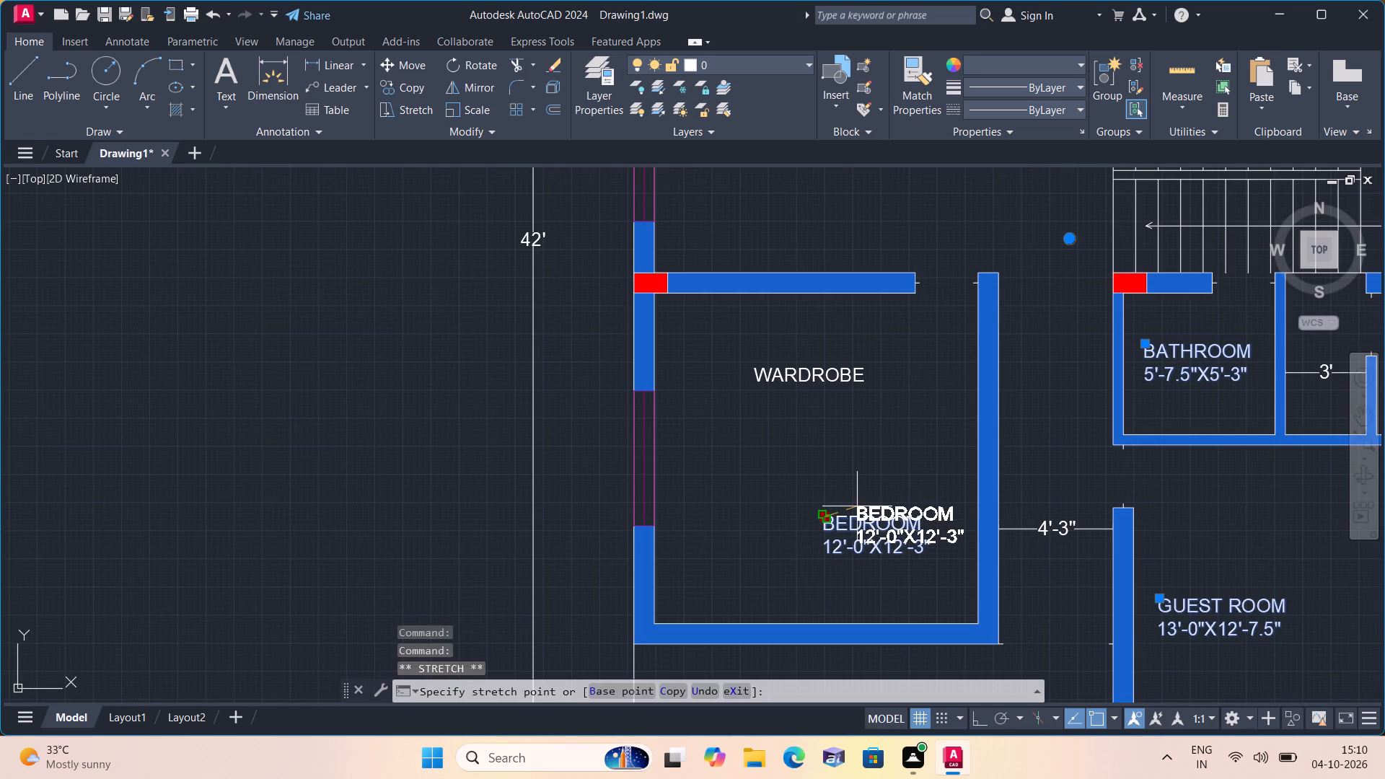
{"action": "left_click", "coordinate": [857, 506]}
{"action": "scroll", "coordinate": [848, 517], "scroll_direction": "up", "scroll_amount": 2}
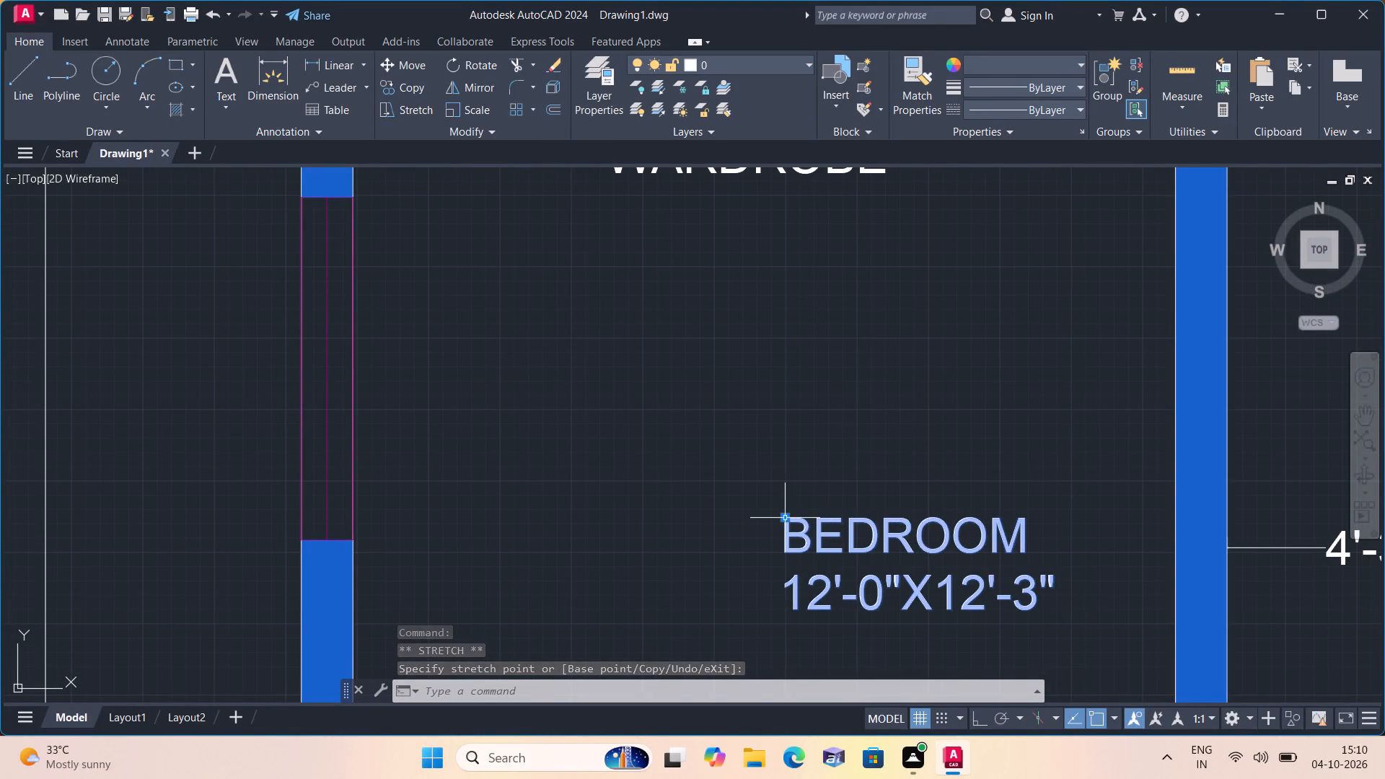
{"action": "left_click", "coordinate": [788, 518]}
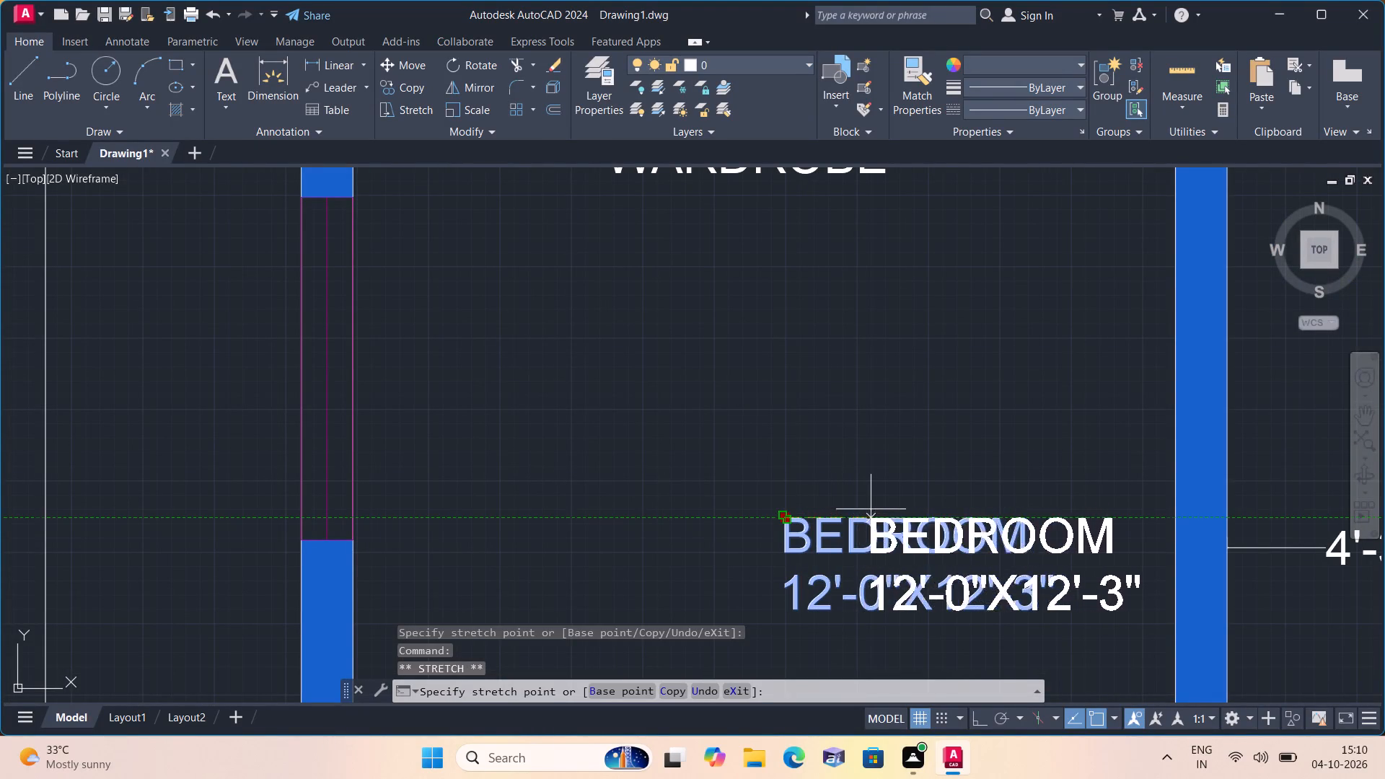
{"action": "left_click", "coordinate": [891, 506]}
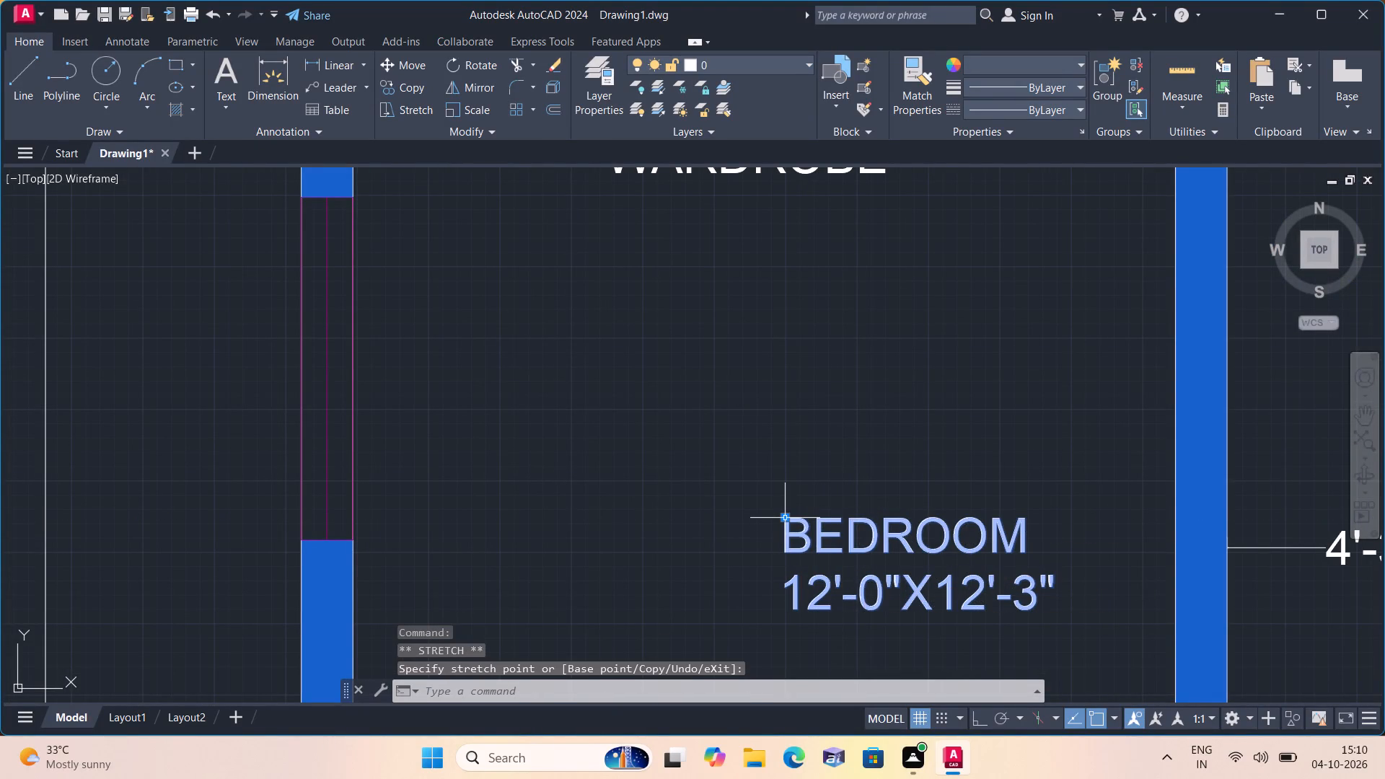
{"action": "left_click", "coordinate": [788, 519]}
{"action": "left_click", "coordinate": [892, 467]}
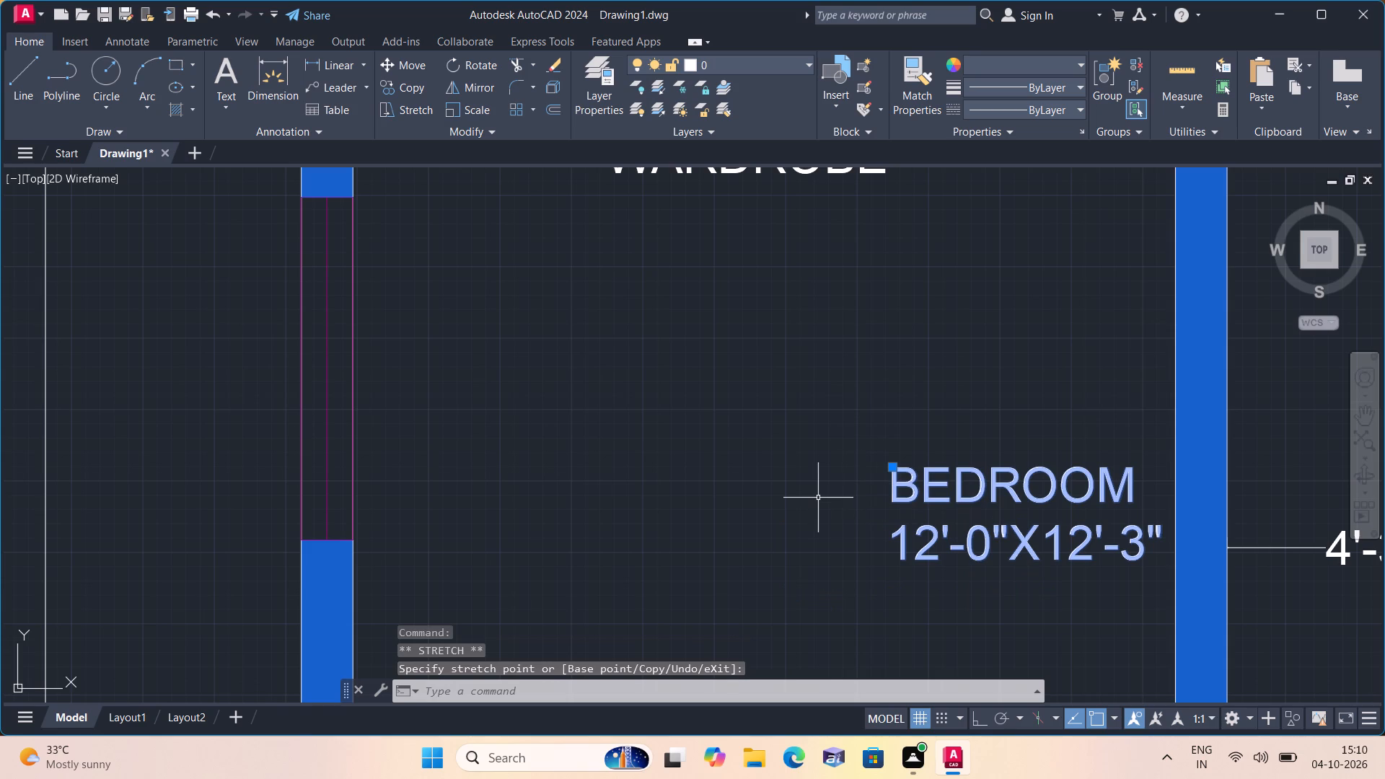
Move the WARDROBE label in the lower-left bedroom up and left, just below the bedroom's upper wall.
{"action": "middle_click_drag", "start_coordinate": [815, 498], "coordinate": [820, 512]}
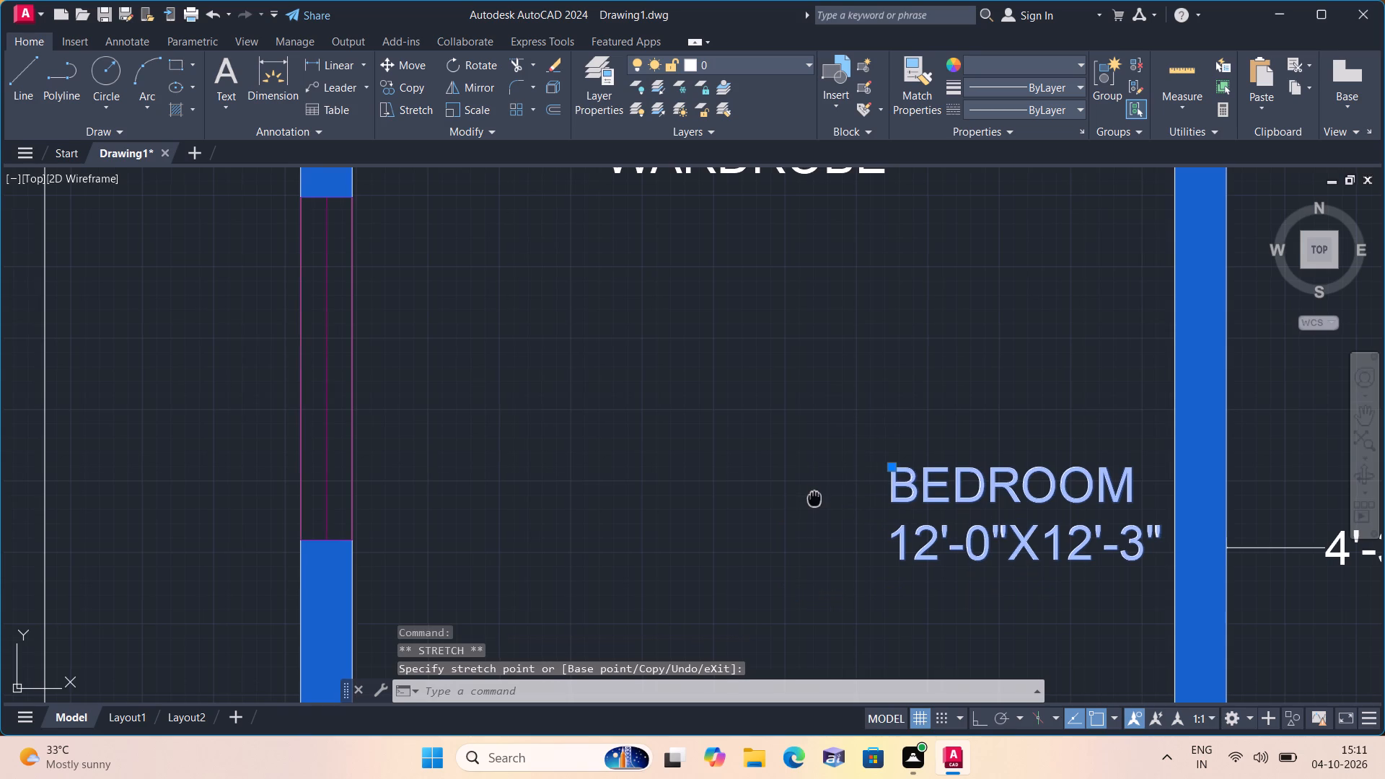
{"action": "scroll", "coordinate": [840, 538], "scroll_direction": "down", "scroll_amount": 2}
{"action": "middle_click_drag", "start_coordinate": [833, 493], "coordinate": [880, 566]}
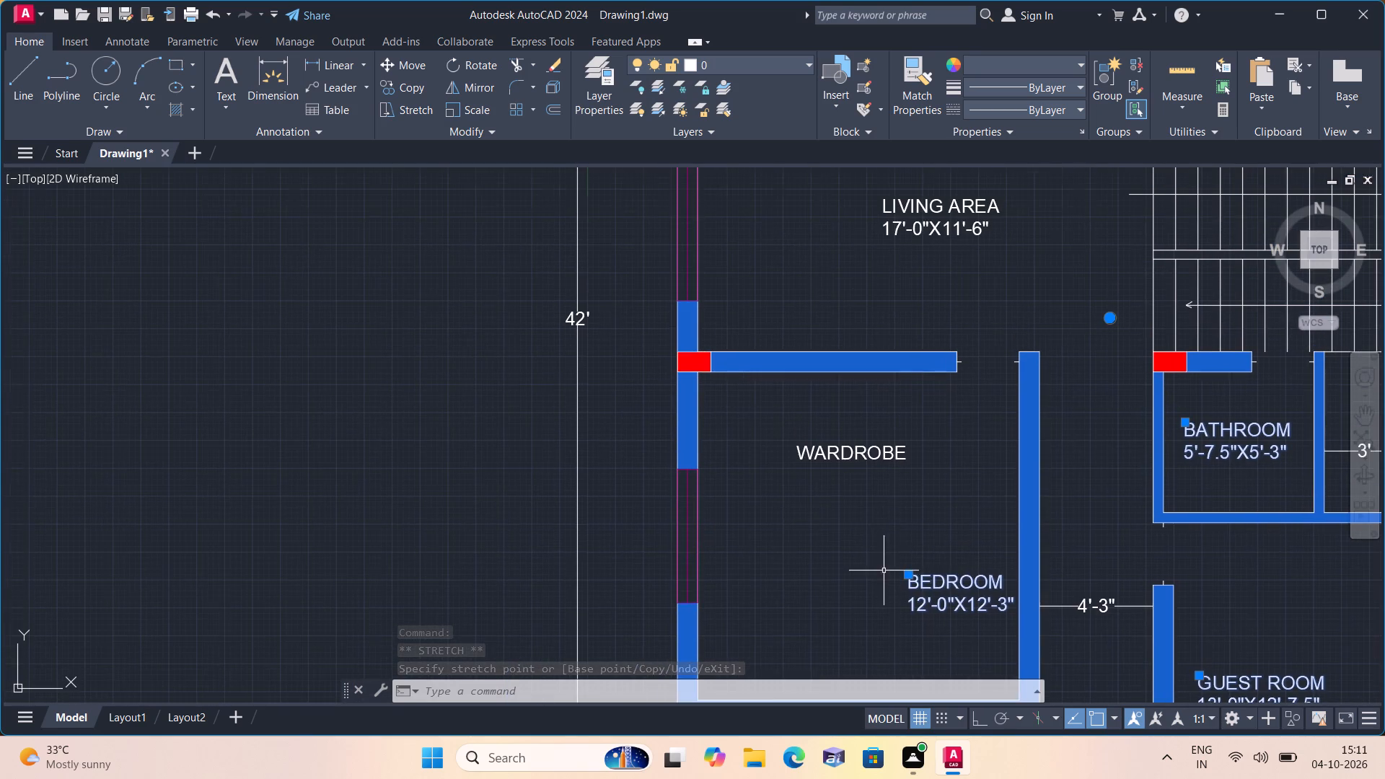
{"action": "middle_click_drag", "start_coordinate": [842, 479], "coordinate": [869, 546]}
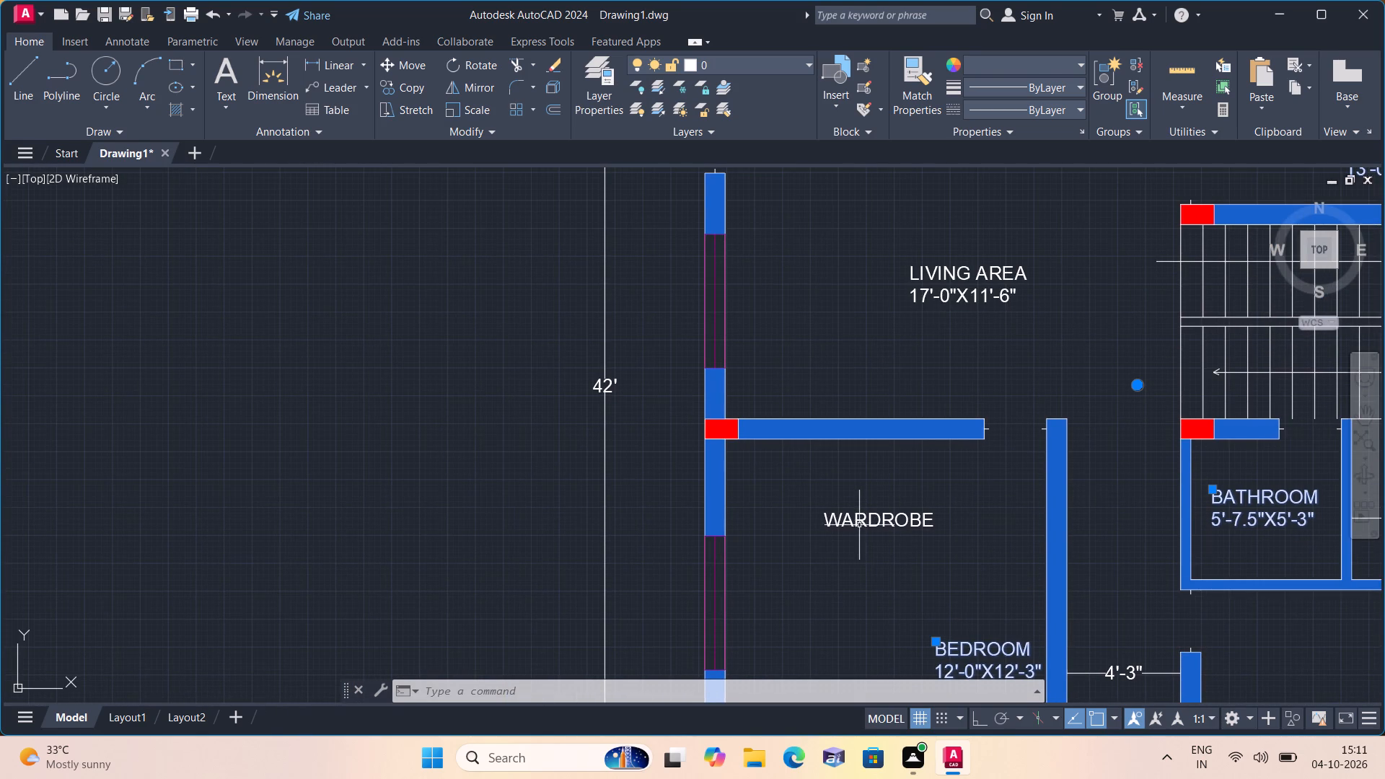
{"action": "scroll", "coordinate": [858, 519], "scroll_direction": "up", "scroll_amount": 1}
{"action": "left_click", "coordinate": [858, 519]}
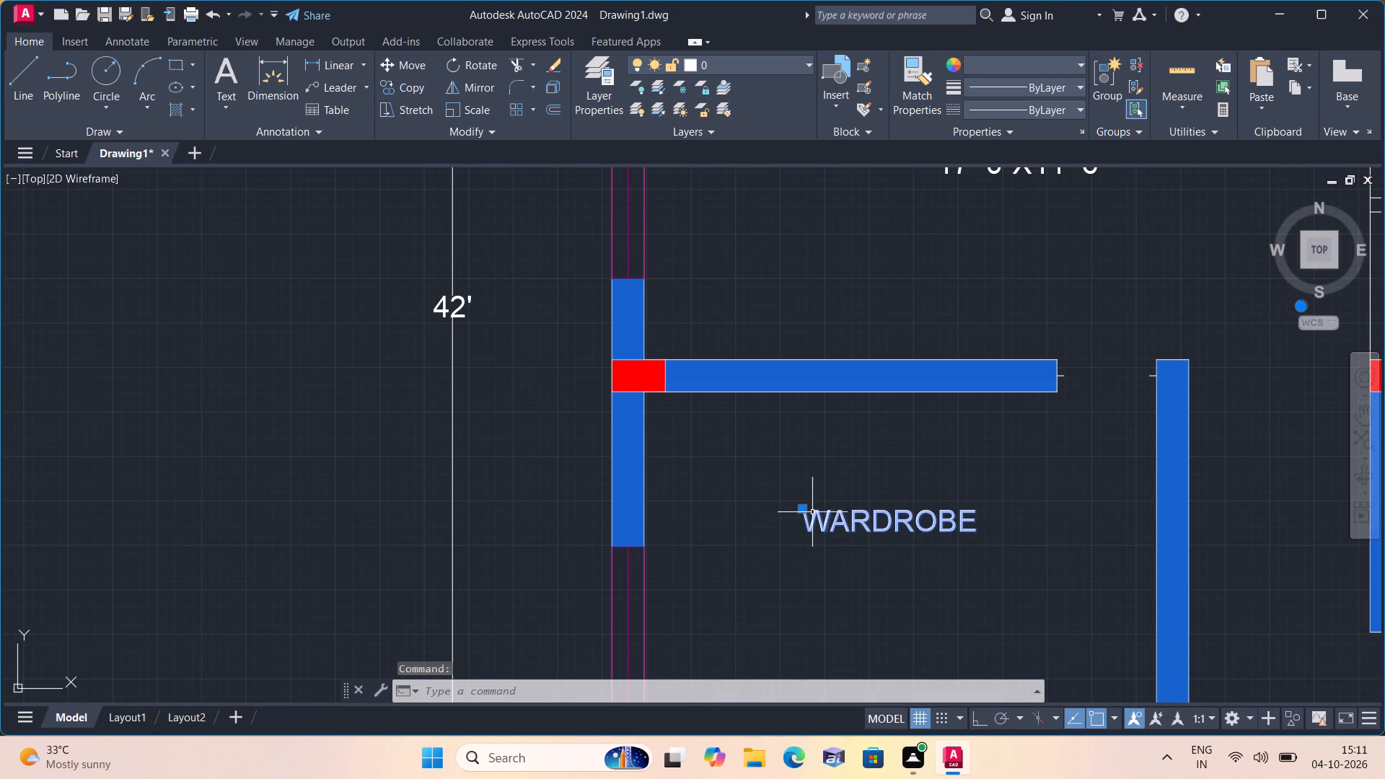
{"action": "left_click", "coordinate": [804, 508]}
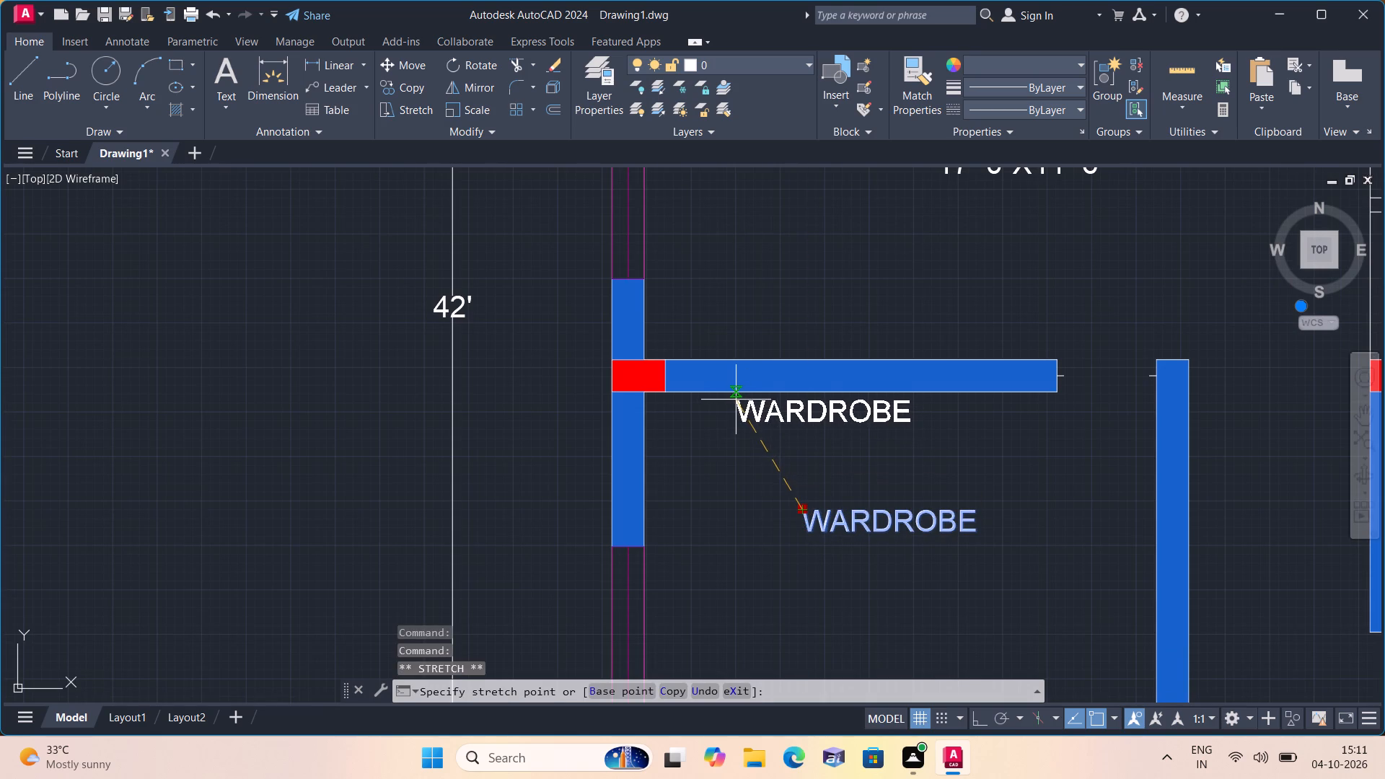
{"action": "left_click", "coordinate": [735, 400]}
{"action": "scroll", "coordinate": [734, 399], "scroll_direction": "up", "scroll_amount": 1}
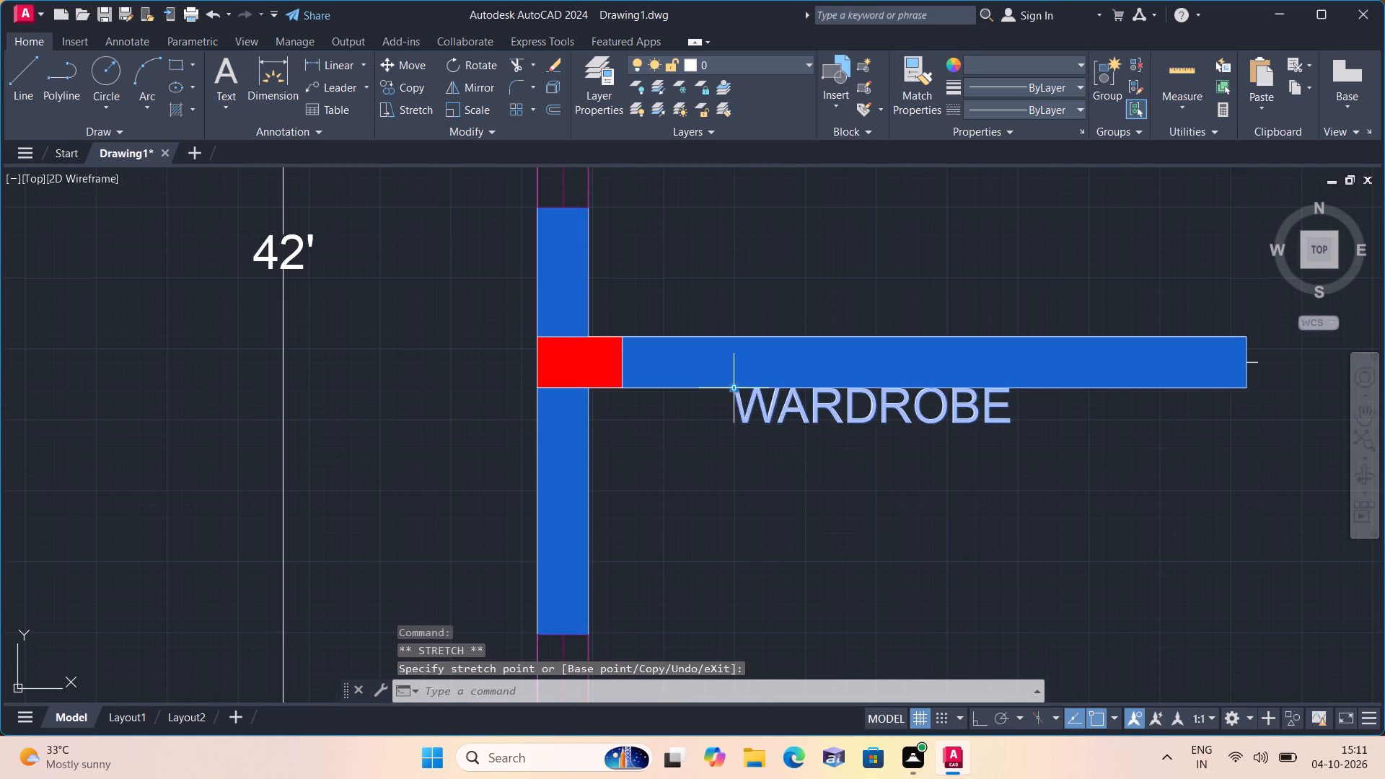
{"action": "left_click", "coordinate": [734, 390]}
{"action": "left_click", "coordinate": [732, 415]}
{"action": "scroll", "coordinate": [853, 353], "scroll_direction": "down", "scroll_amount": 2}
{"action": "middle_click_drag", "start_coordinate": [876, 361], "coordinate": [879, 529]}
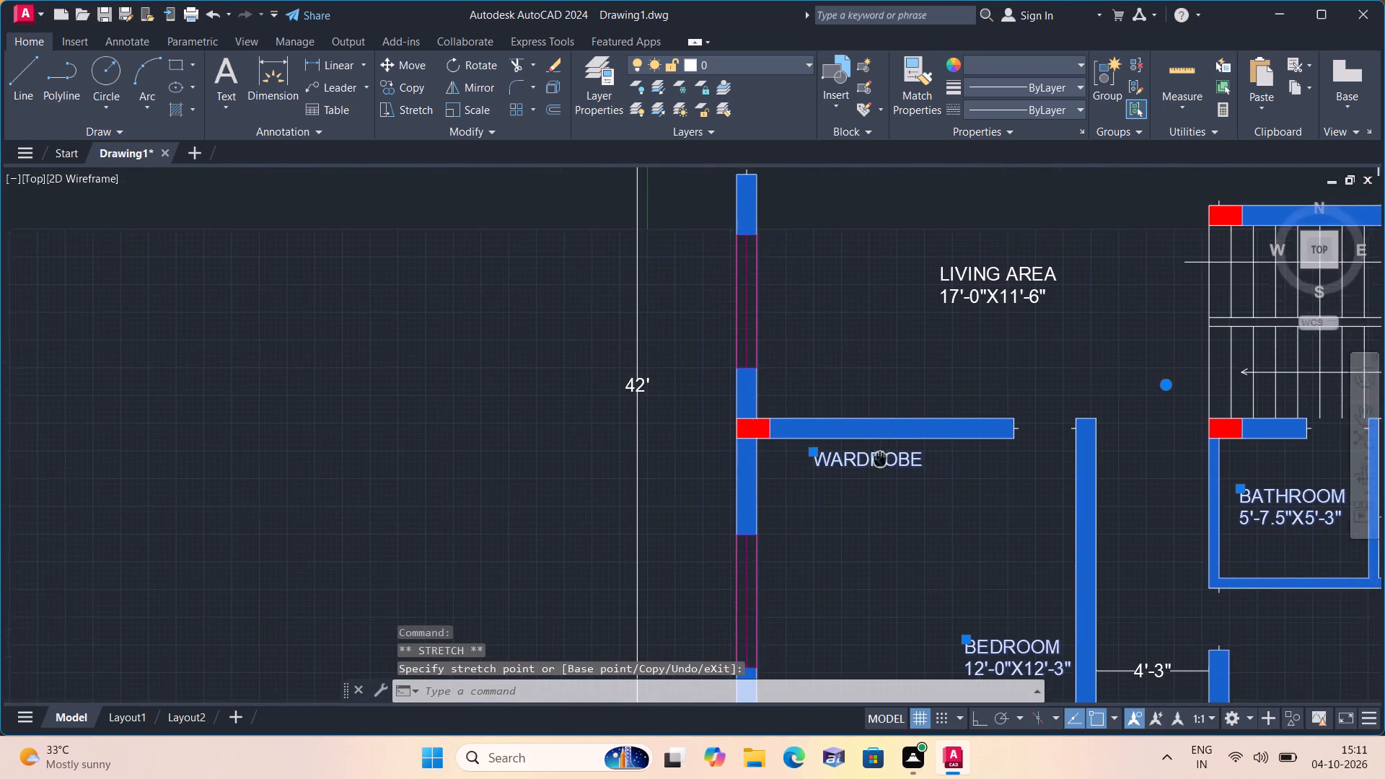
{"action": "middle_click_drag", "start_coordinate": [879, 529], "coordinate": [879, 573]}
{"action": "middle_click_drag", "start_coordinate": [862, 604], "coordinate": [854, 657]}
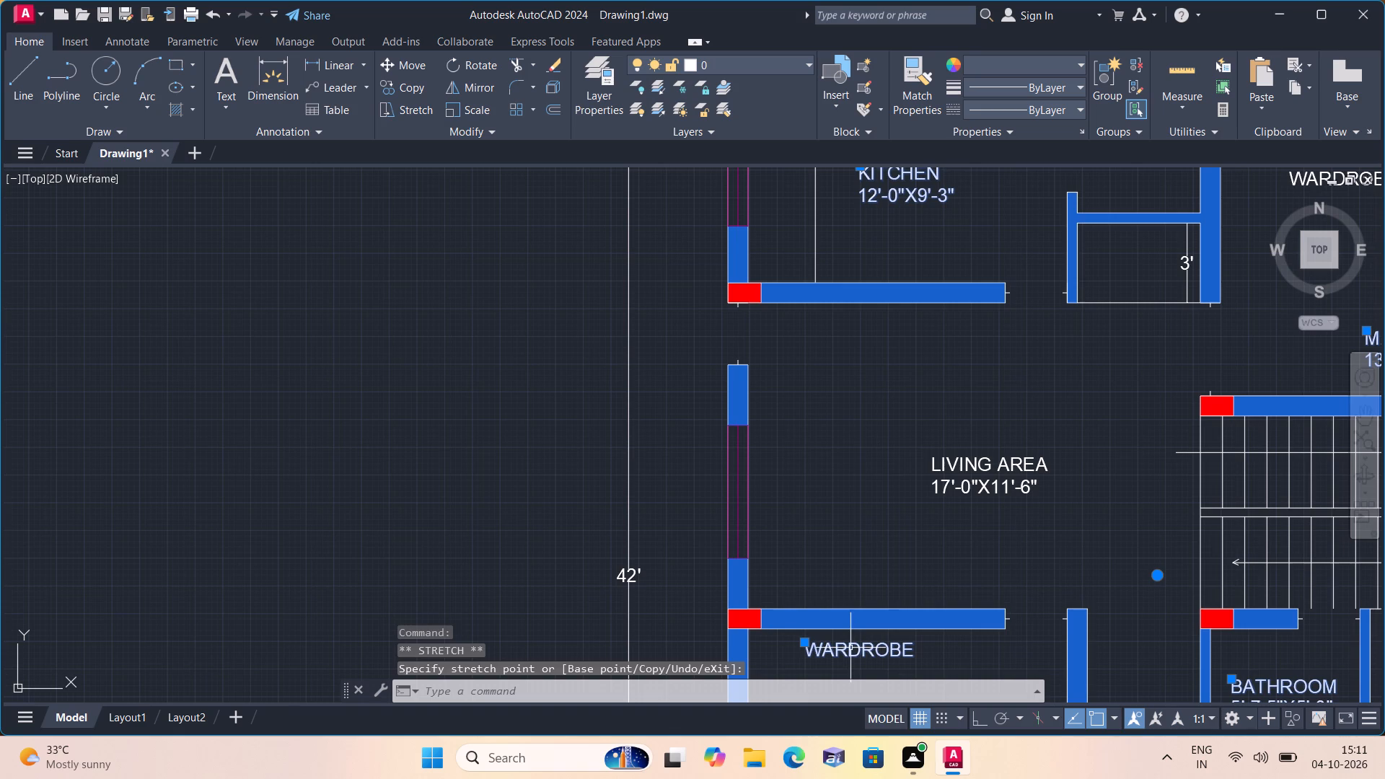
{"action": "key", "text": "Escape"}
Turn on Ortho mode and rotate the master bedroom's WARDROBE label 90 degrees so it reads vertically upward.
{"action": "scroll", "coordinate": [856, 658], "scroll_direction": "down", "scroll_amount": 1}
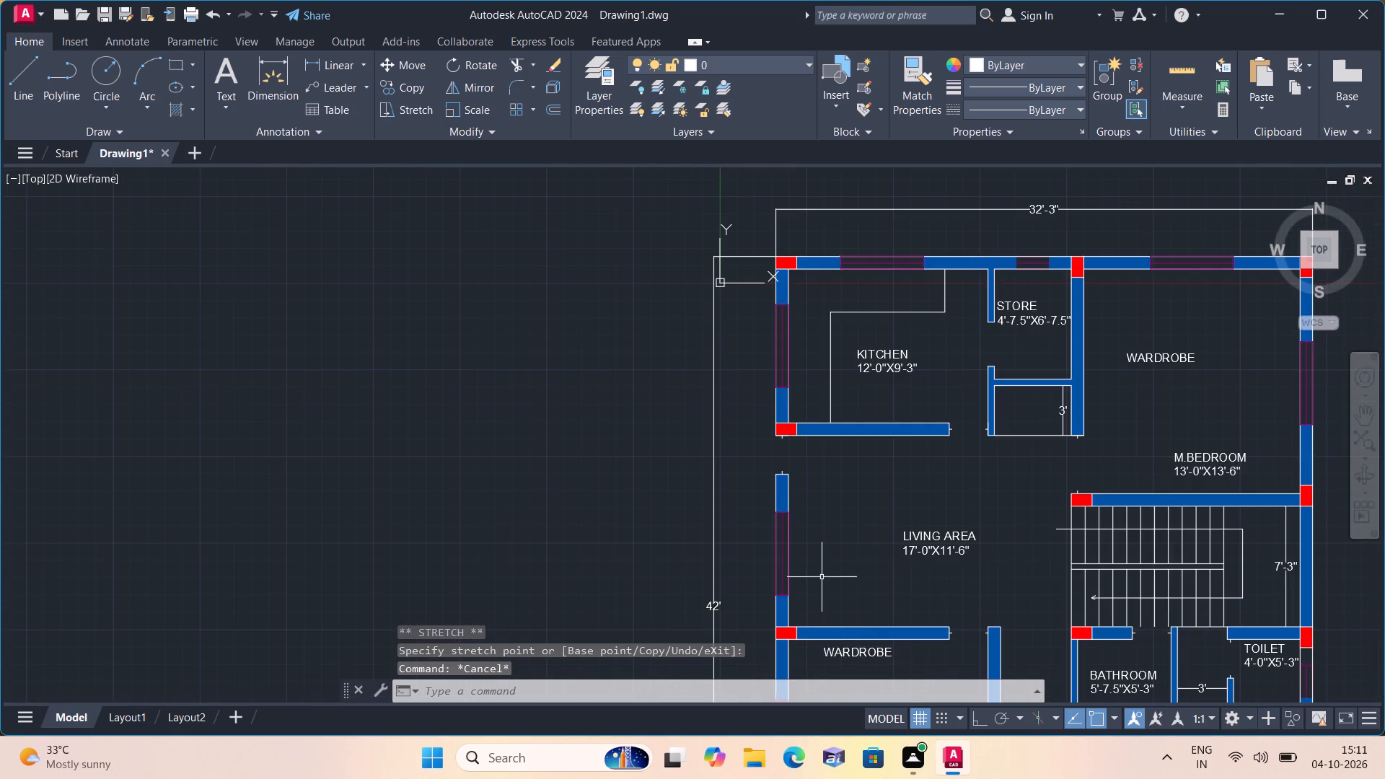
{"action": "scroll", "coordinate": [810, 580], "scroll_direction": "down", "scroll_amount": 1}
{"action": "middle_click_drag", "start_coordinate": [806, 581], "coordinate": [742, 721]}
{"action": "scroll", "coordinate": [926, 580], "scroll_direction": "up", "scroll_amount": 2}
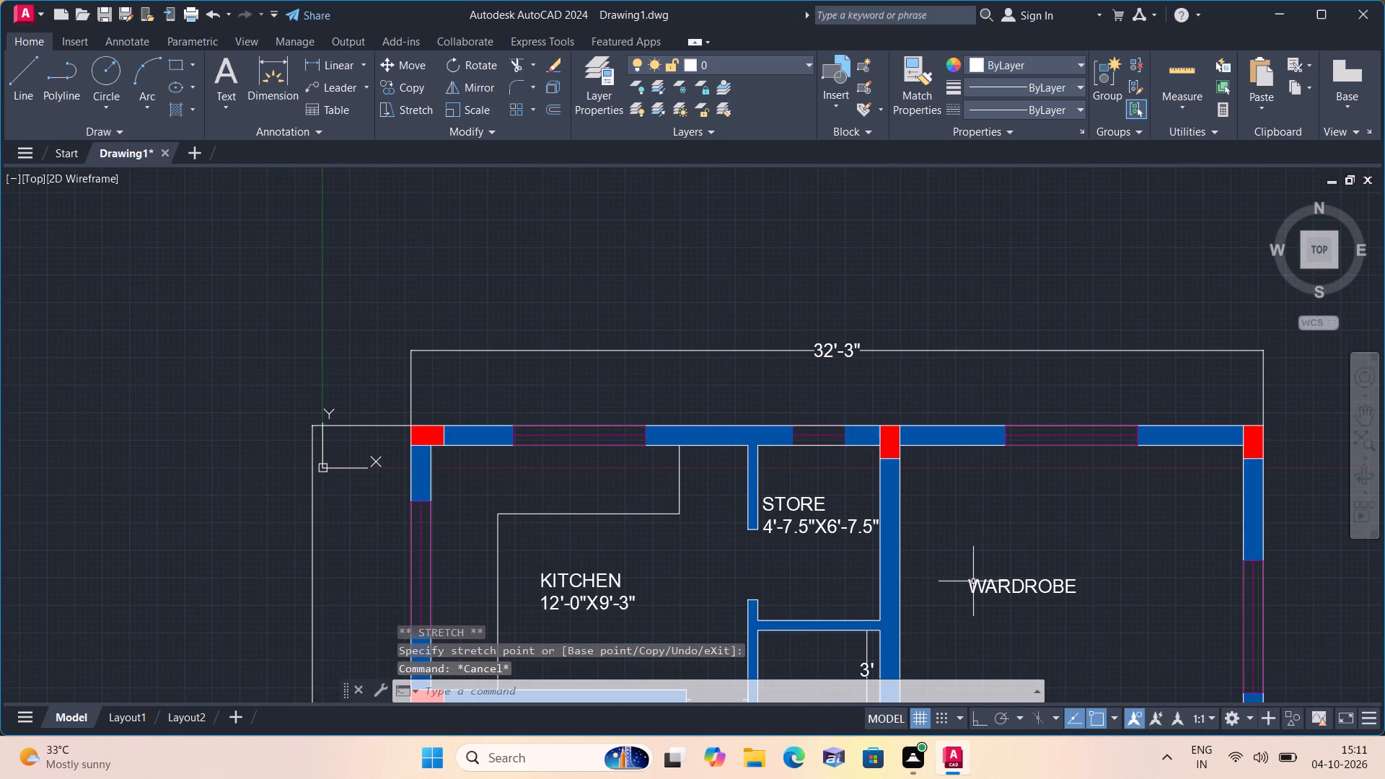
{"action": "left_click", "coordinate": [980, 584]}
{"action": "middle_click_drag", "start_coordinate": [975, 582], "coordinate": [910, 377]}
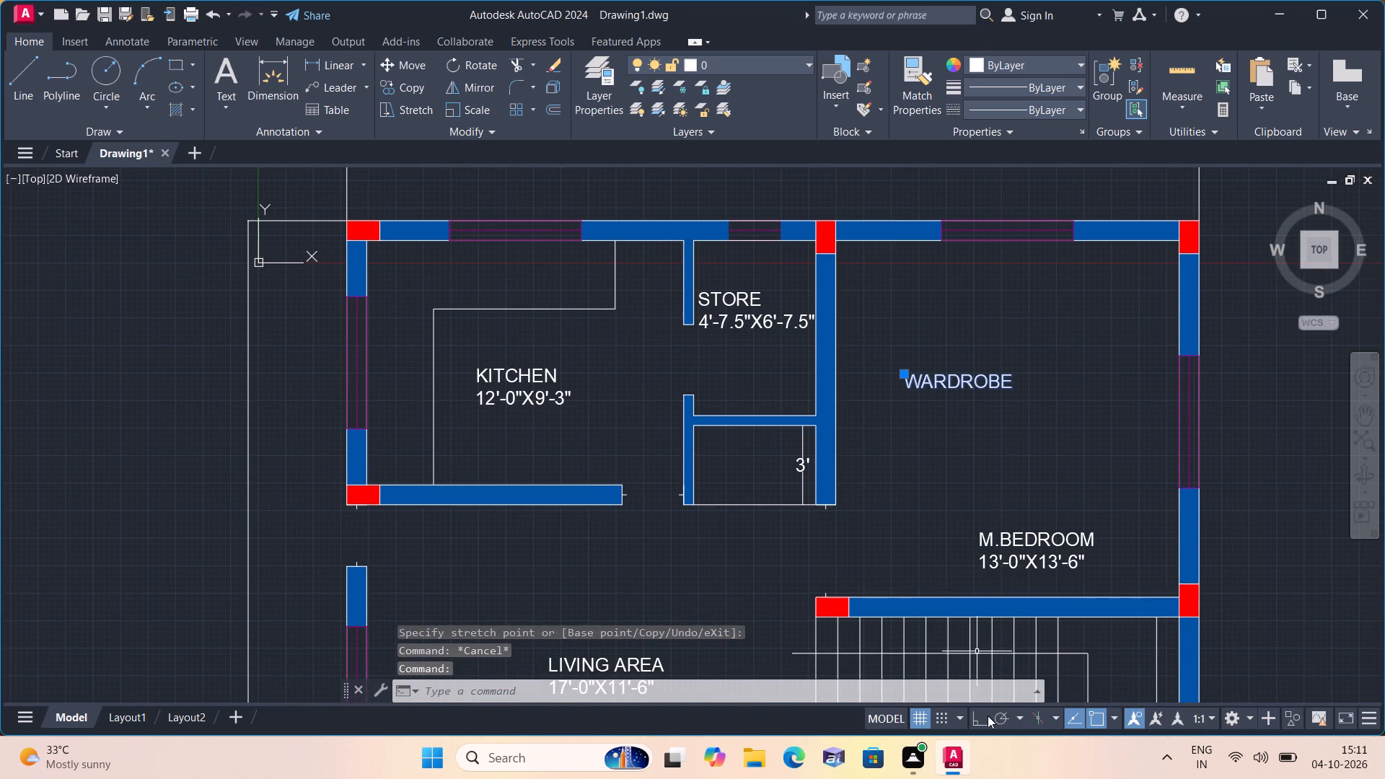
{"action": "left_click", "coordinate": [987, 716]}
{"action": "left_click", "coordinate": [477, 65]}
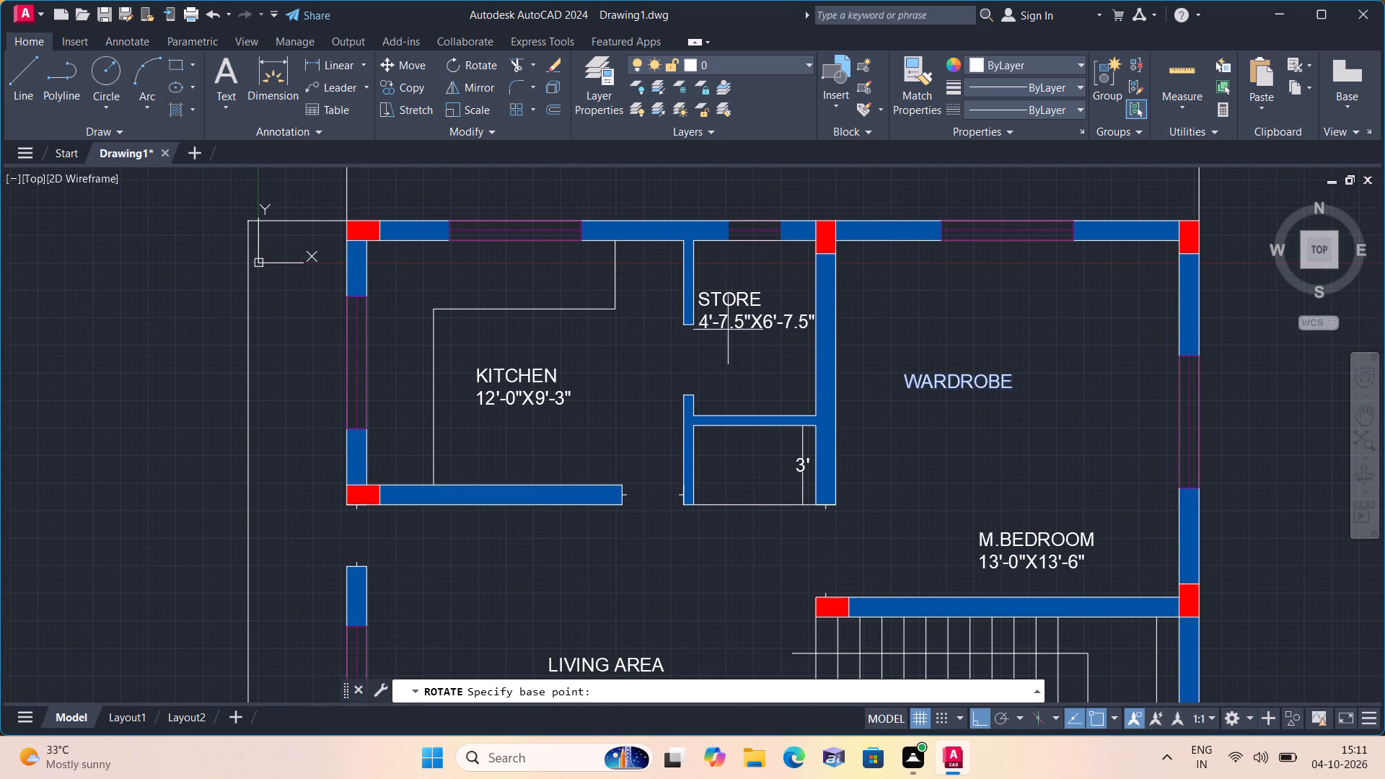
{"action": "left_click", "coordinate": [938, 379]}
{"action": "left_click", "coordinate": [947, 312]}
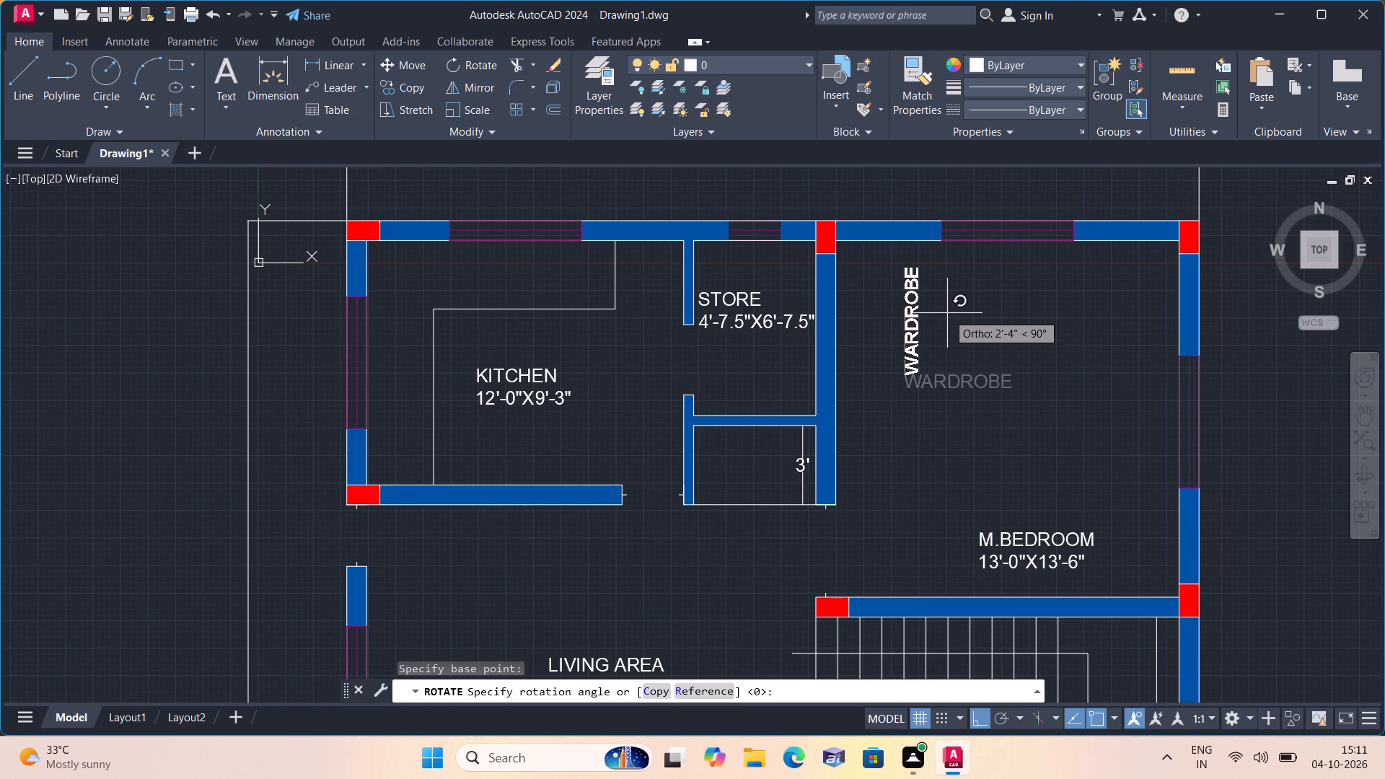
Turn off Ortho mode and move the vertical WARDROBE label left and down, alongside the master bedroom's left wall.
{"action": "left_click", "coordinate": [982, 713]}
{"action": "scroll", "coordinate": [902, 374], "scroll_direction": "up", "scroll_amount": 1}
{"action": "left_click", "coordinate": [910, 356]}
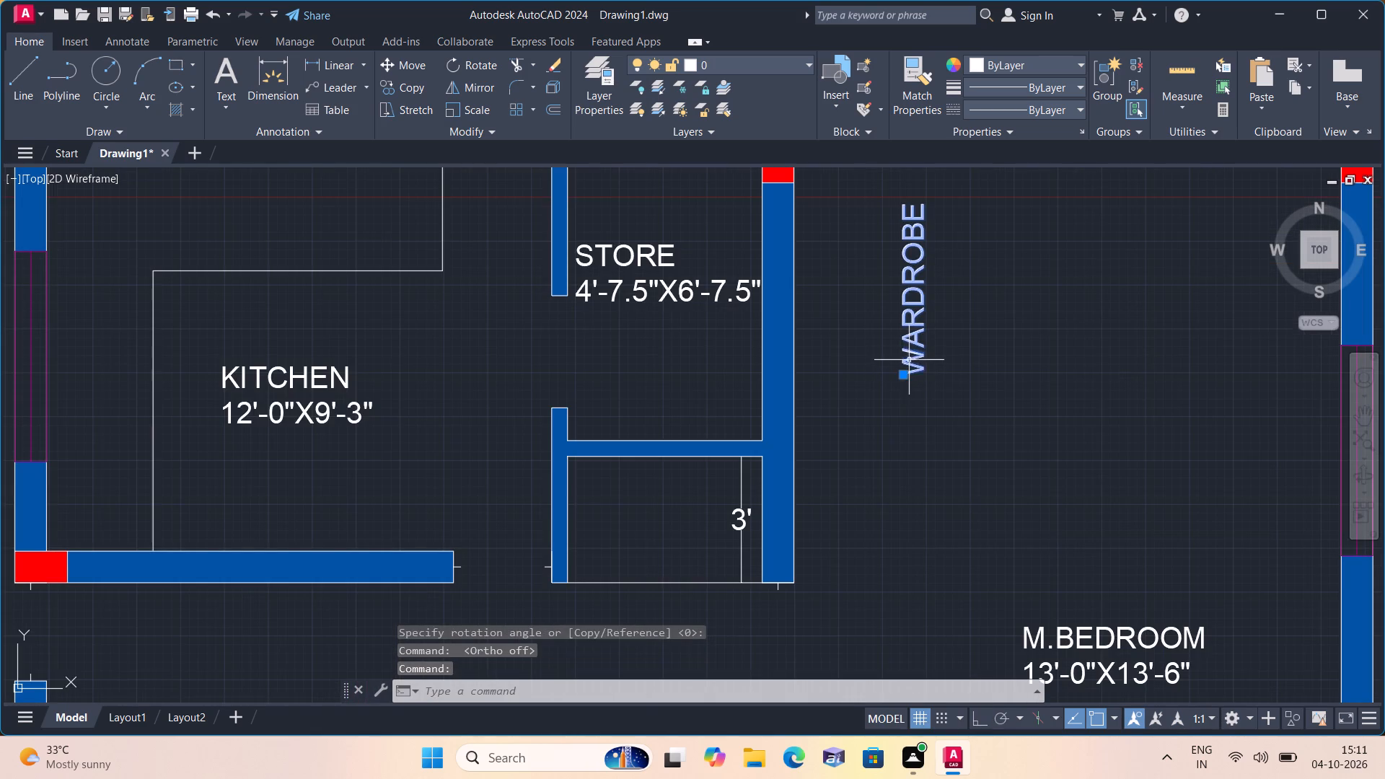
{"action": "left_click", "coordinate": [902, 374]}
{"action": "scroll", "coordinate": [897, 374], "scroll_direction": "down", "scroll_amount": 1}
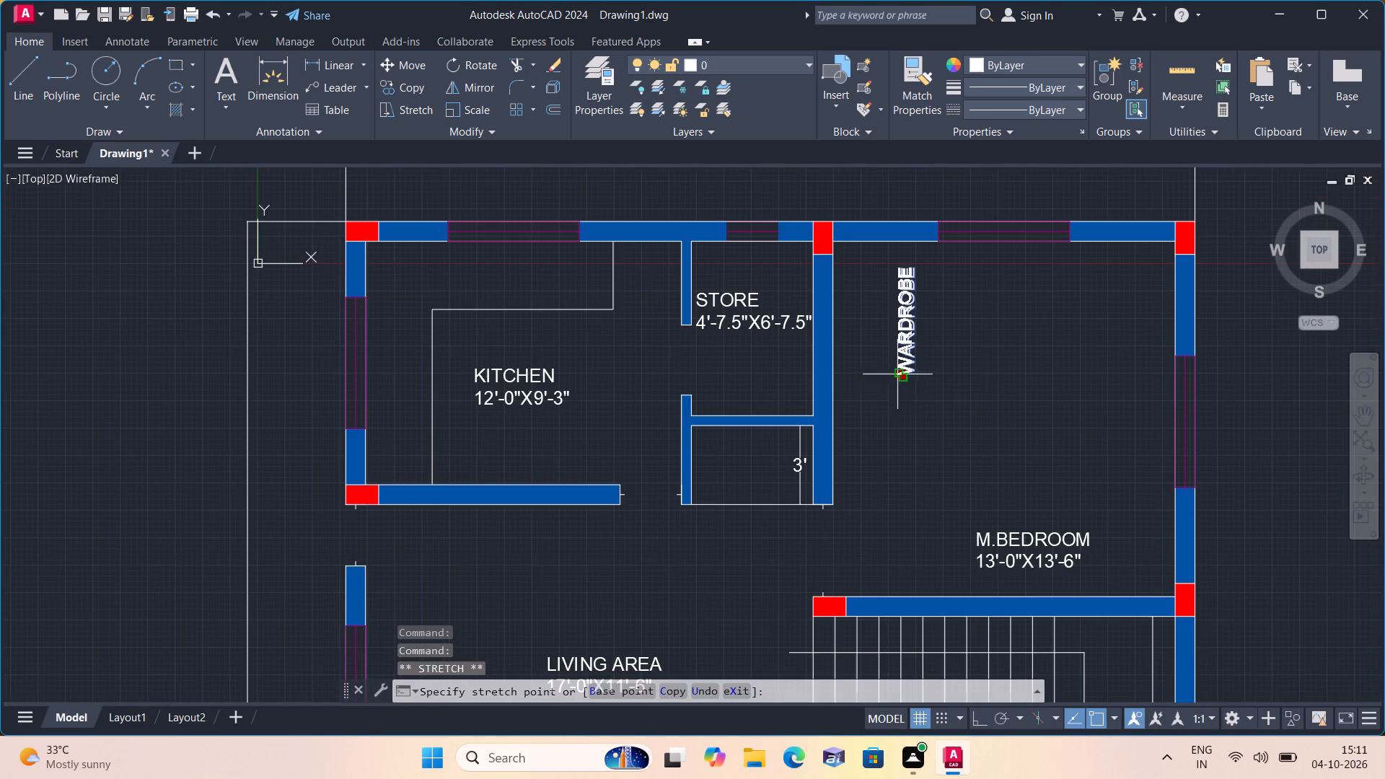
{"action": "left_click", "coordinate": [852, 411]}
{"action": "key", "text": "Escape"}
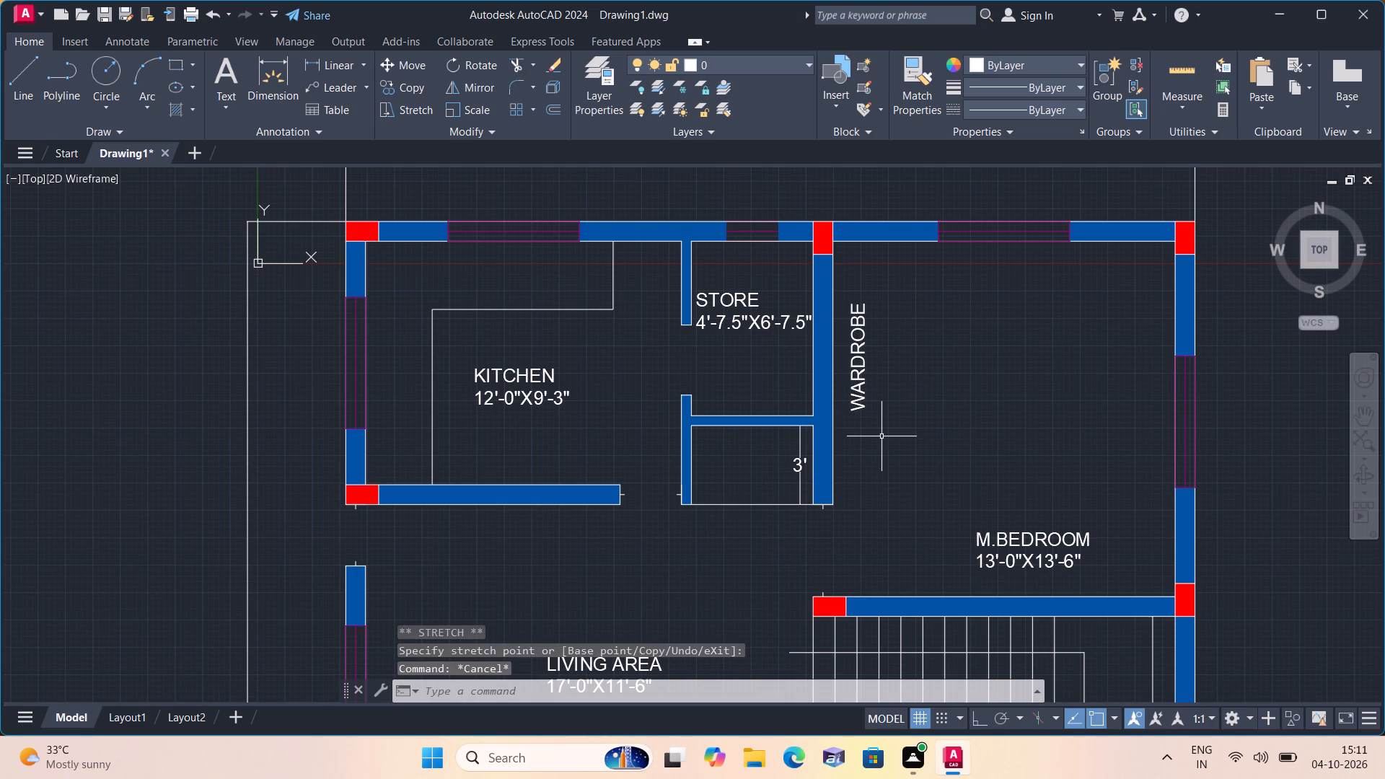
Add a multiline text label reading TEMPLE in the empty space left of the floor plan, beside the 42' dimension.
{"action": "middle_click_drag", "start_coordinate": [660, 560], "coordinate": [680, 459]}
{"action": "scroll", "coordinate": [659, 558], "scroll_direction": "down", "scroll_amount": 1}
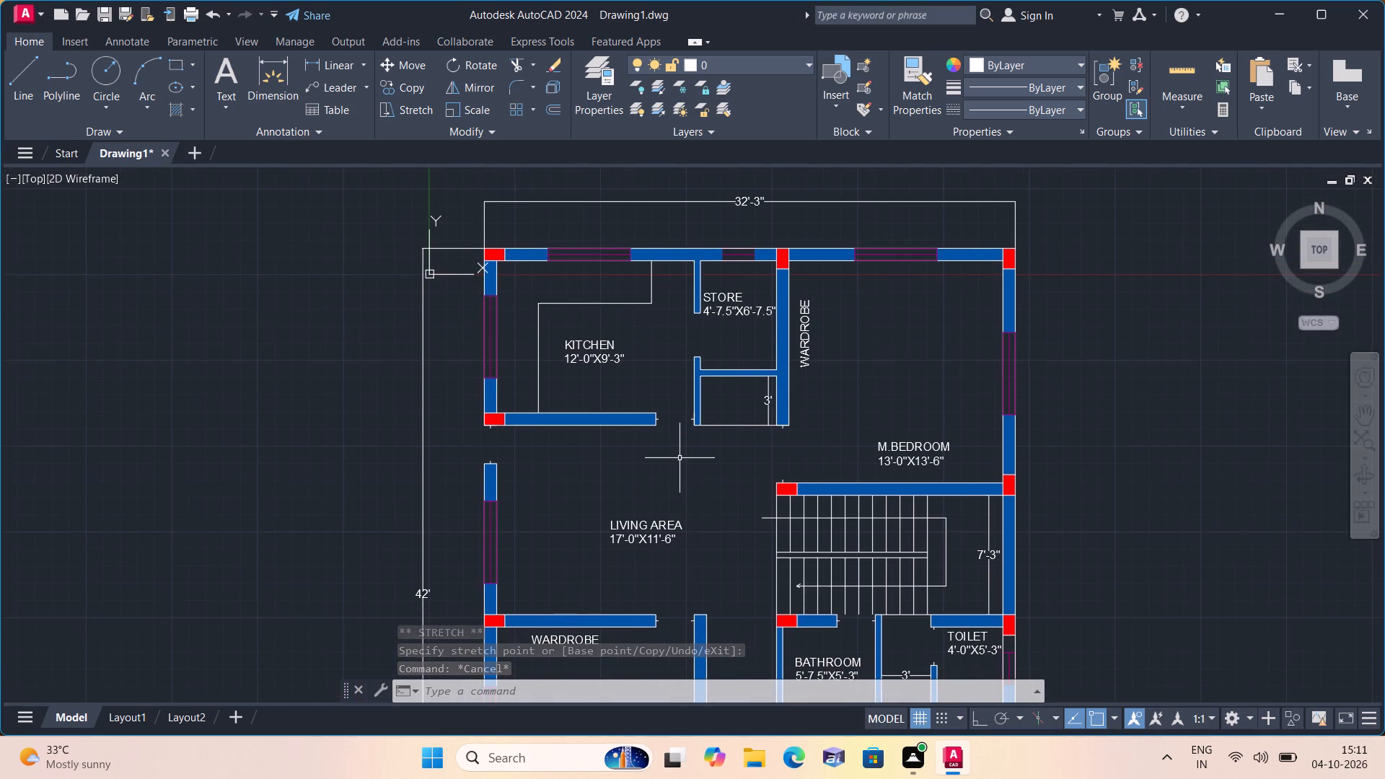
{"action": "type", "text": "mt"}
{"action": "key", "text": "space"}
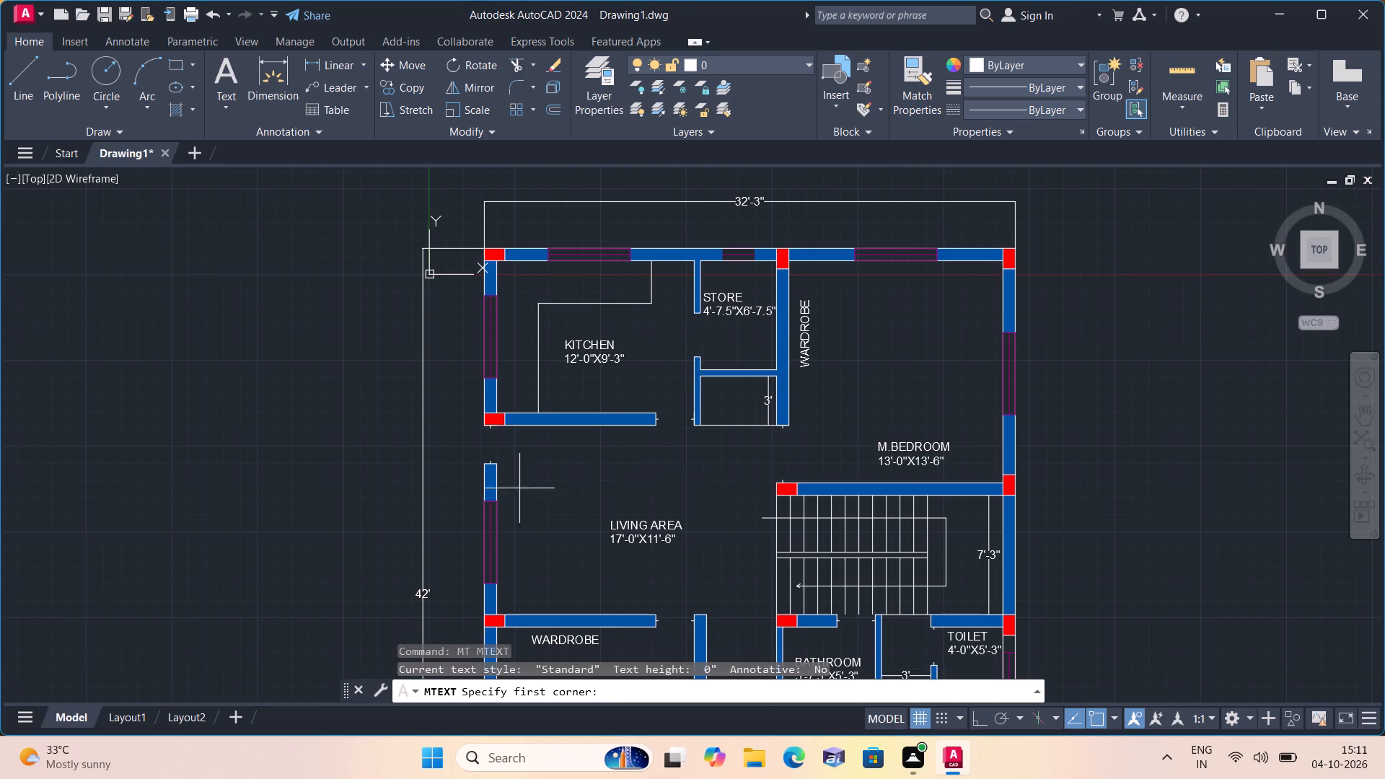
{"action": "triple_click", "coordinate": [325, 490]}
{"action": "key", "text": "t"}
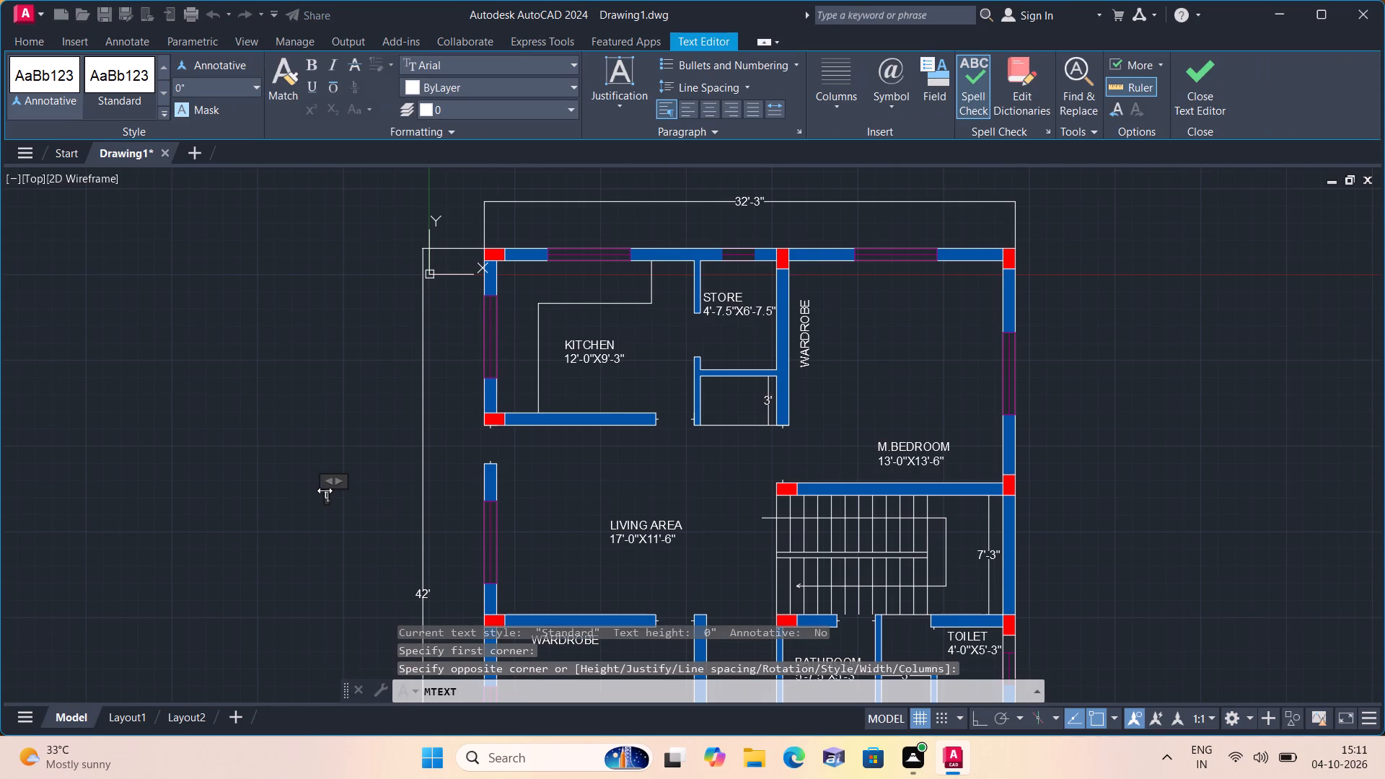
{"action": "key", "text": "BackSpace"}
{"action": "key", "text": "t"}
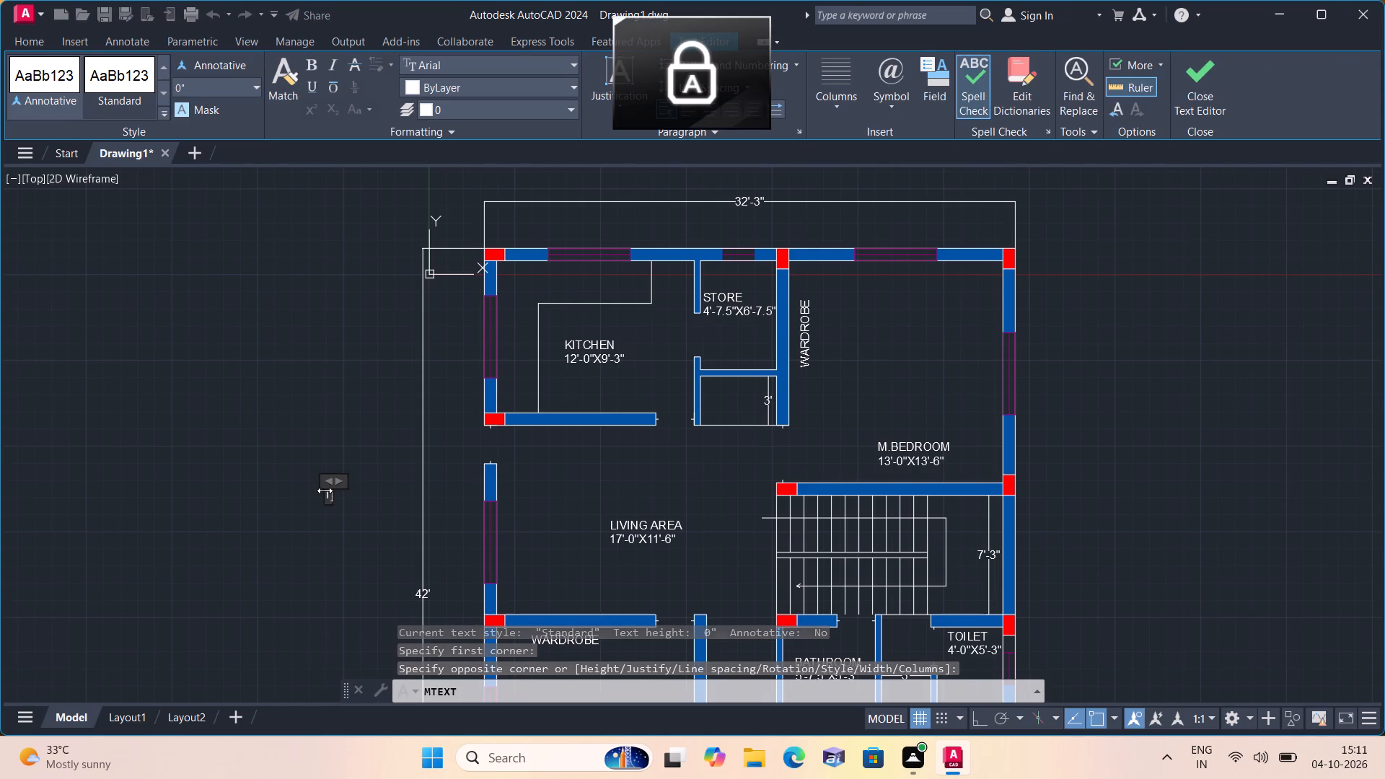
{"action": "type", "text": "EMPLE"}
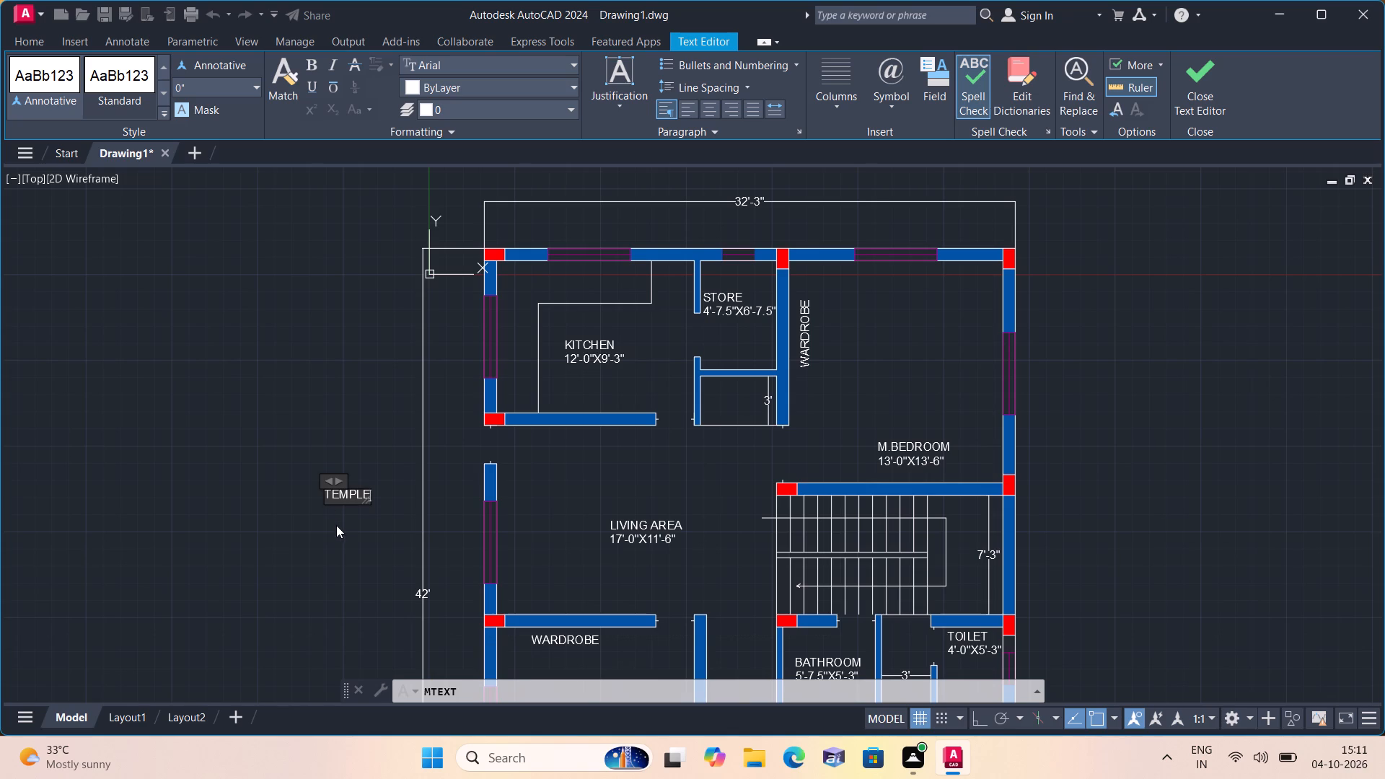
{"action": "left_click", "coordinate": [336, 525]}
Set the TEMPLE label's text height to 4".
{"action": "left_click_drag", "start_coordinate": [333, 512], "coordinate": [311, 468]}
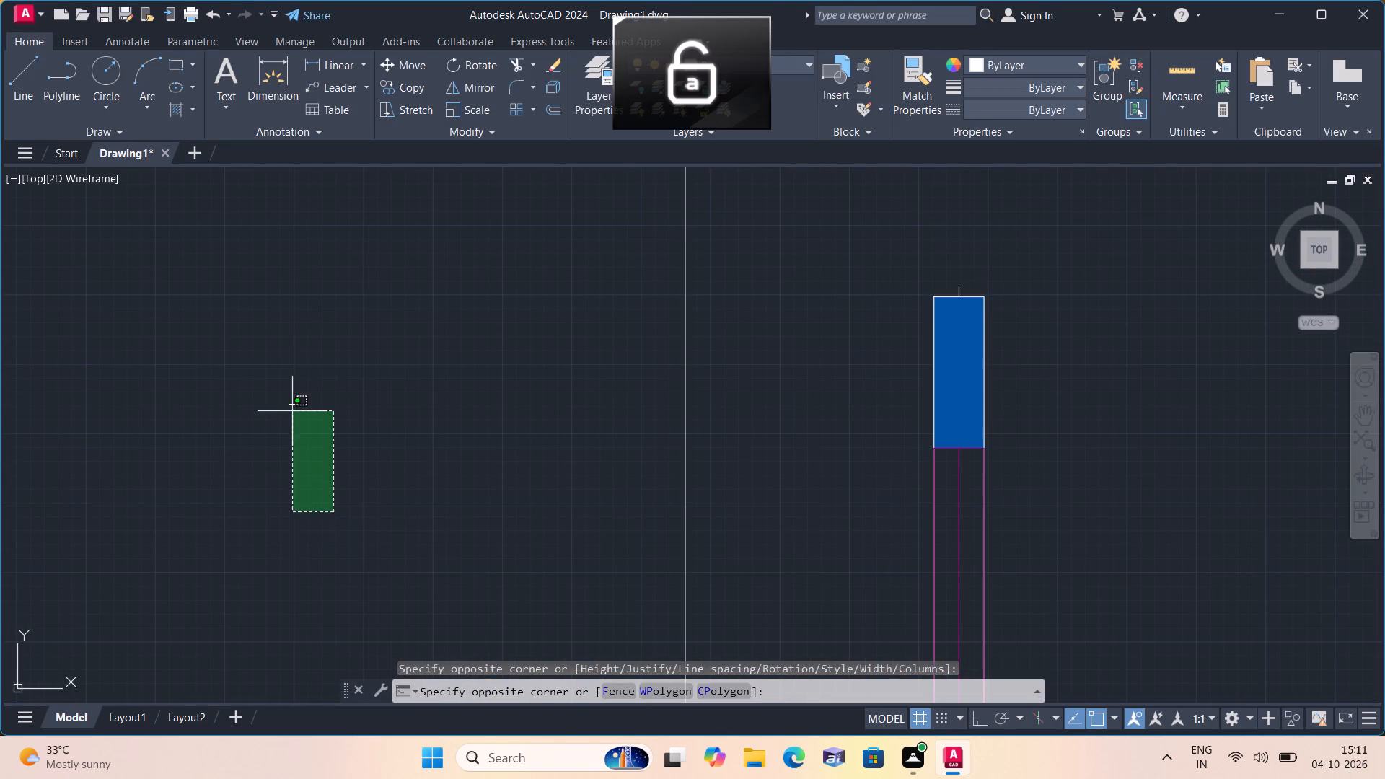
{"action": "left_click", "coordinate": [260, 339]}
{"action": "right_click", "coordinate": [260, 339]}
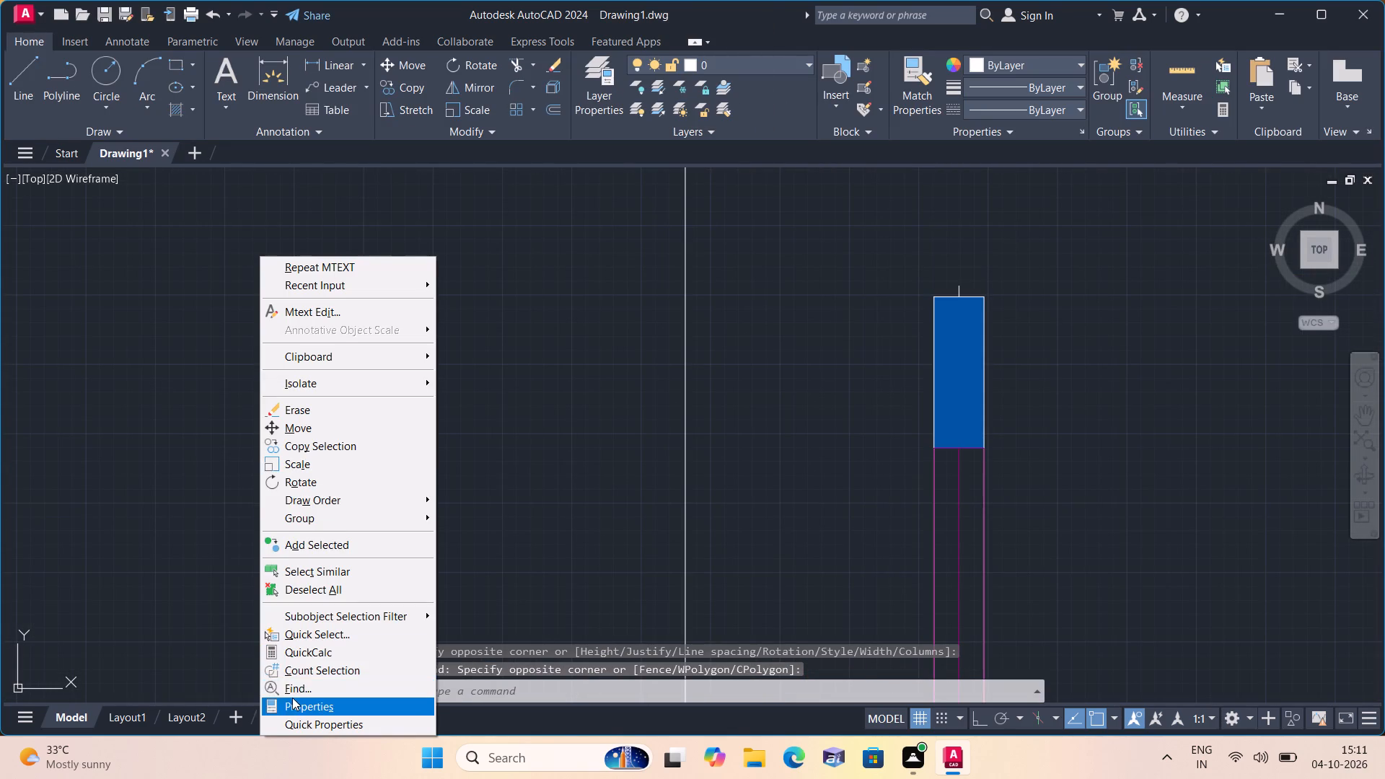
{"action": "left_click", "coordinate": [292, 697]}
{"action": "left_click", "coordinate": [156, 422]}
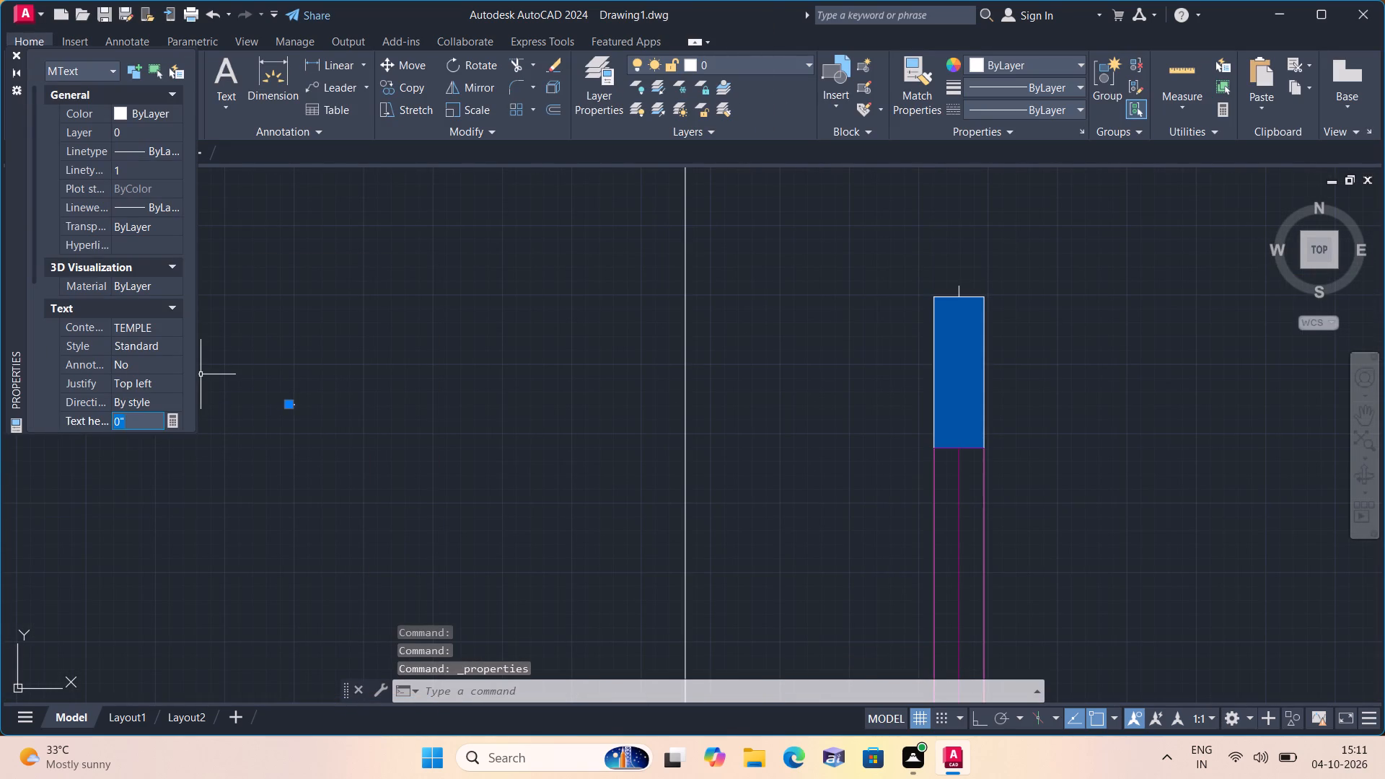
{"action": "key", "text": "BackSpace"}
{"action": "type", "text": "4\""}
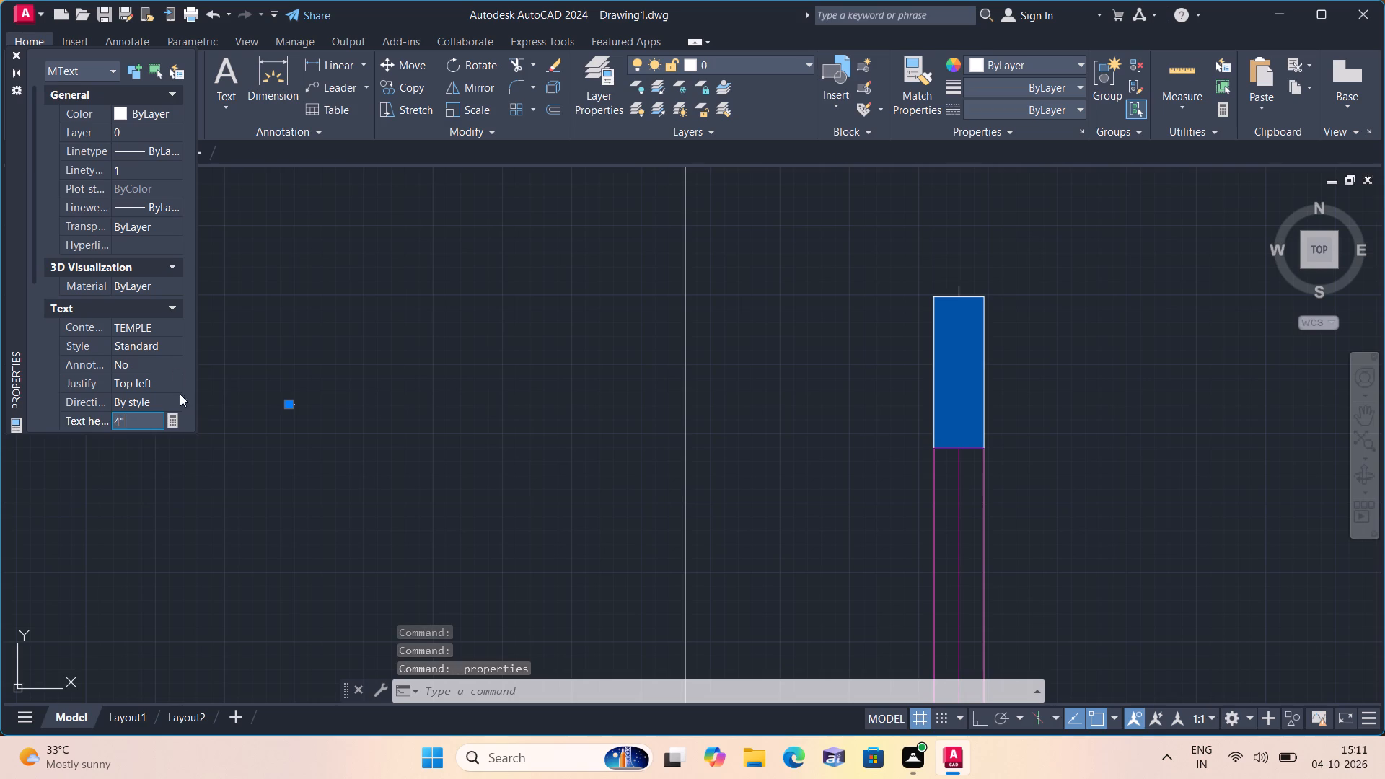
{"action": "left_click", "coordinate": [305, 622]}
{"action": "left_click", "coordinate": [12, 48]}
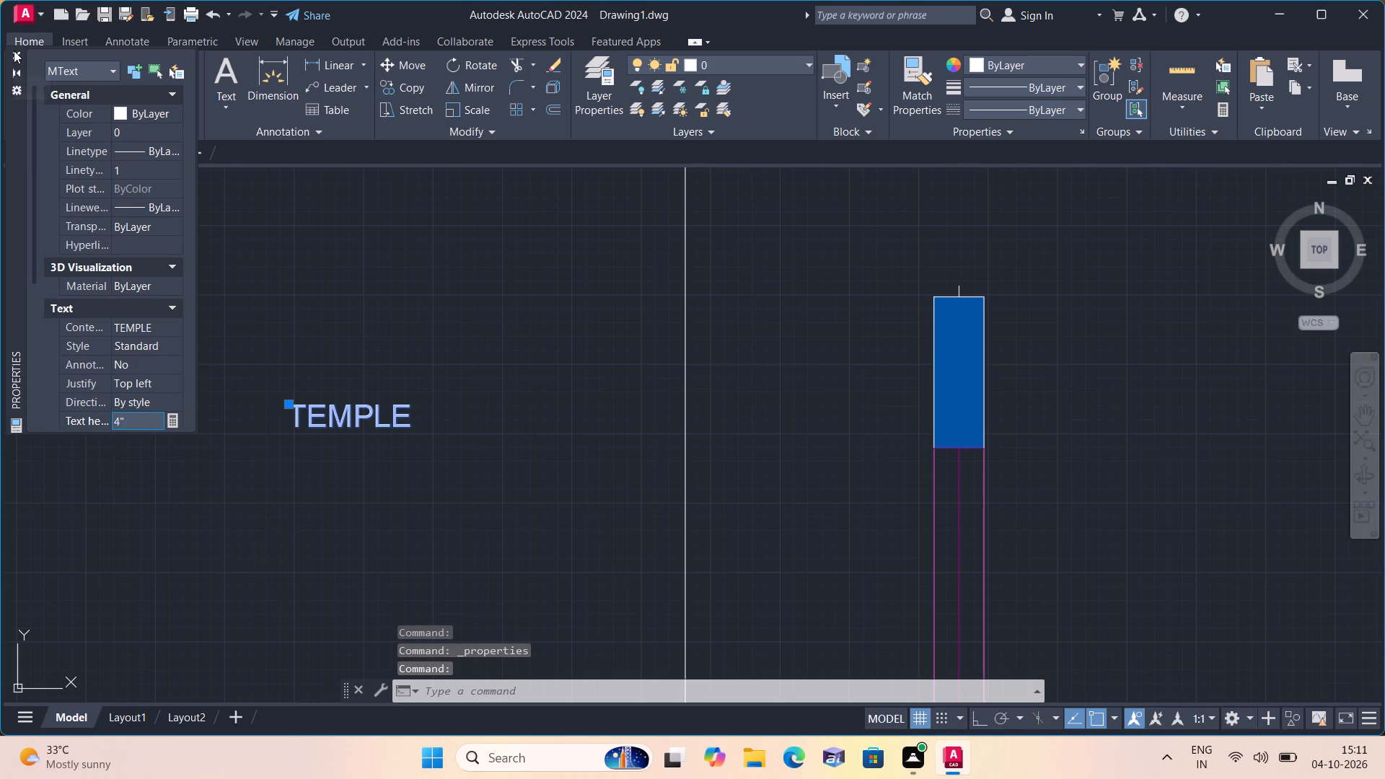
{"action": "left_click", "coordinate": [14, 50]}
Turn on Ortho mode and rotate the TEMPLE label 90 degrees so it reads vertically upward.
{"action": "left_click", "coordinate": [474, 67]}
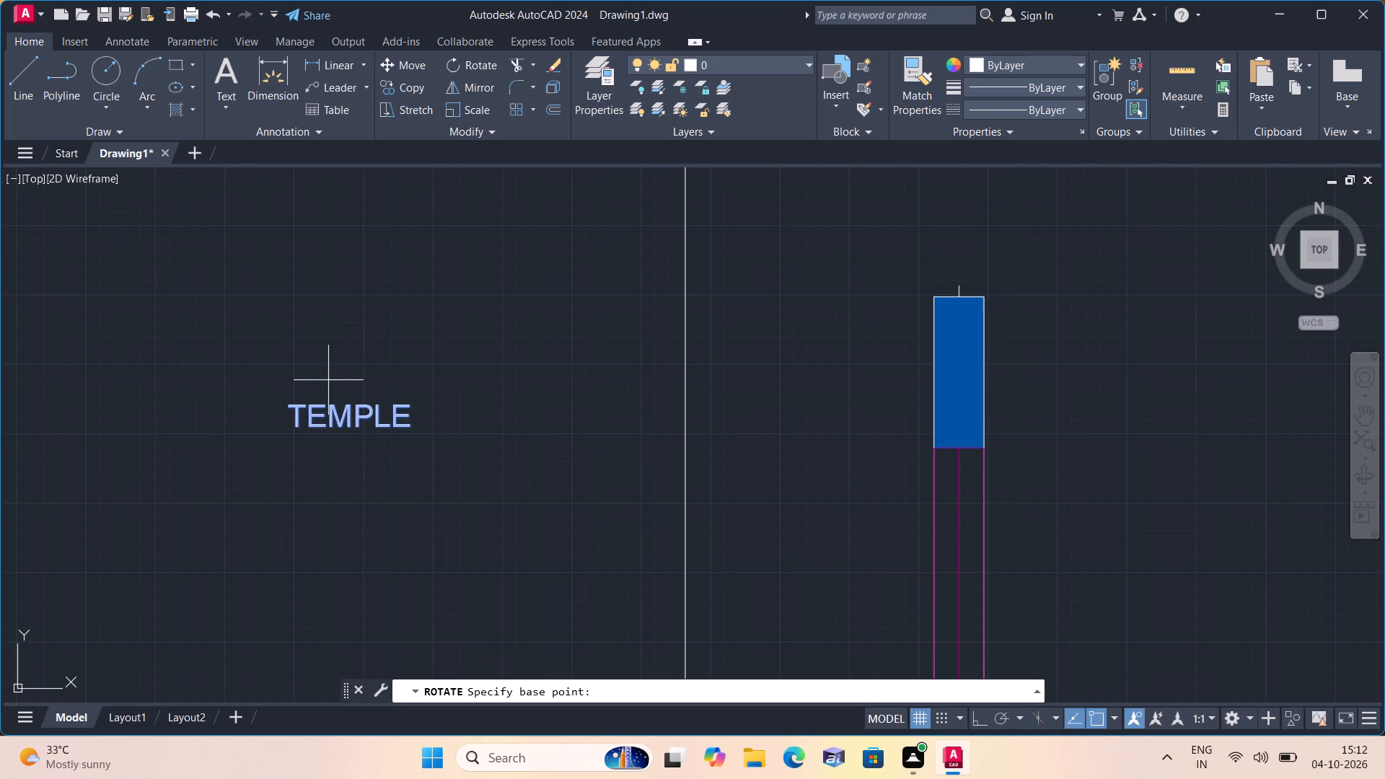
{"action": "left_click", "coordinate": [335, 409]}
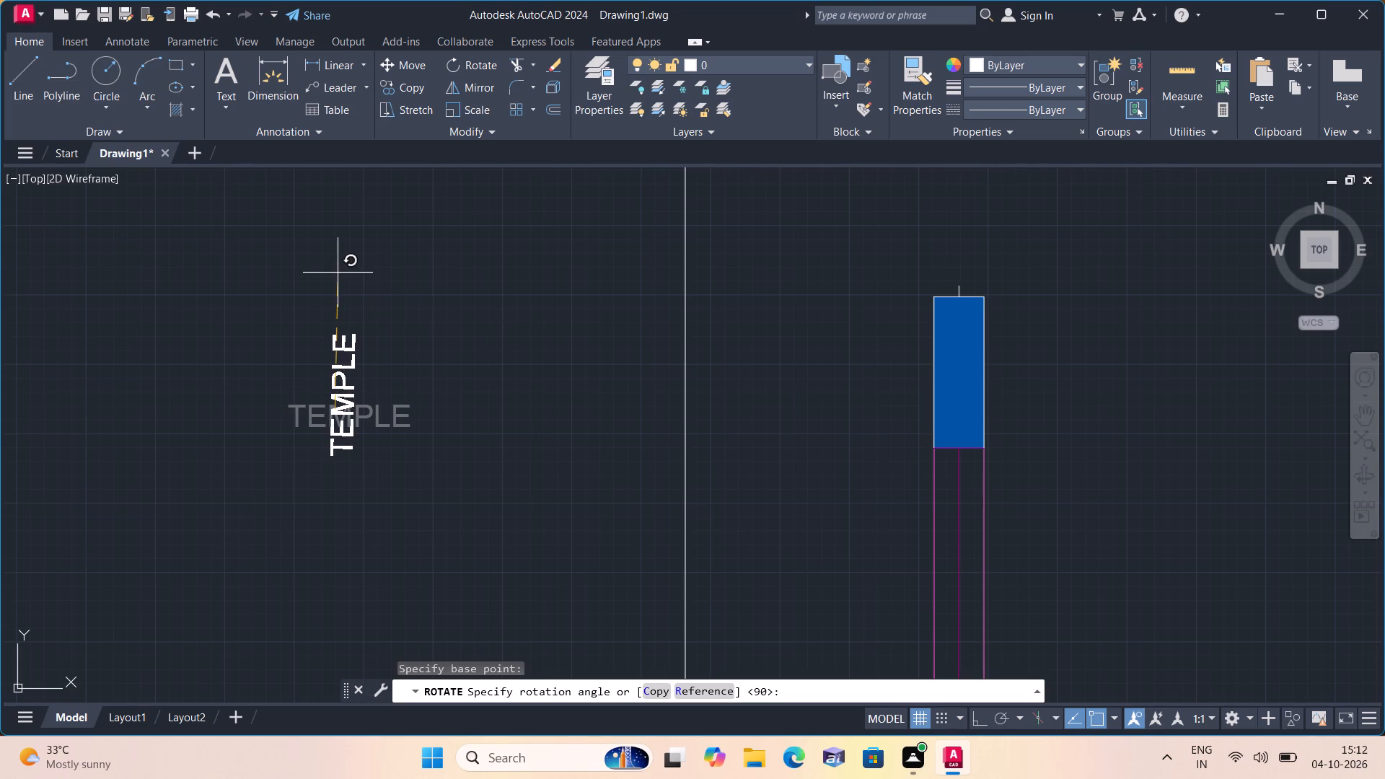
{"action": "key", "text": "F8"}
{"action": "left_click", "coordinate": [338, 270]}
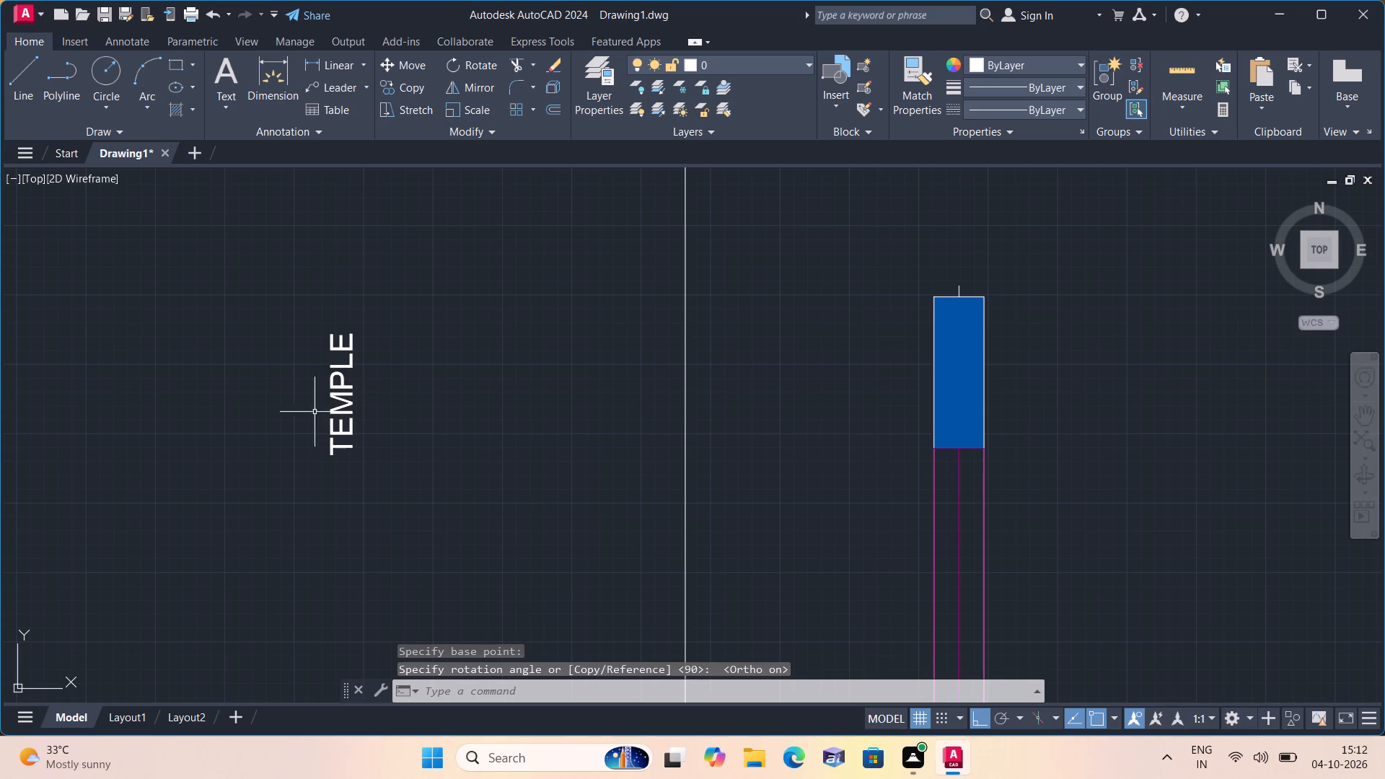
Turn off Ortho mode and move the vertical TEMPLE label into the living area's lower-left corner, alongside the left wall.
{"action": "key", "text": "F8"}
{"action": "left_click", "coordinate": [333, 423]}
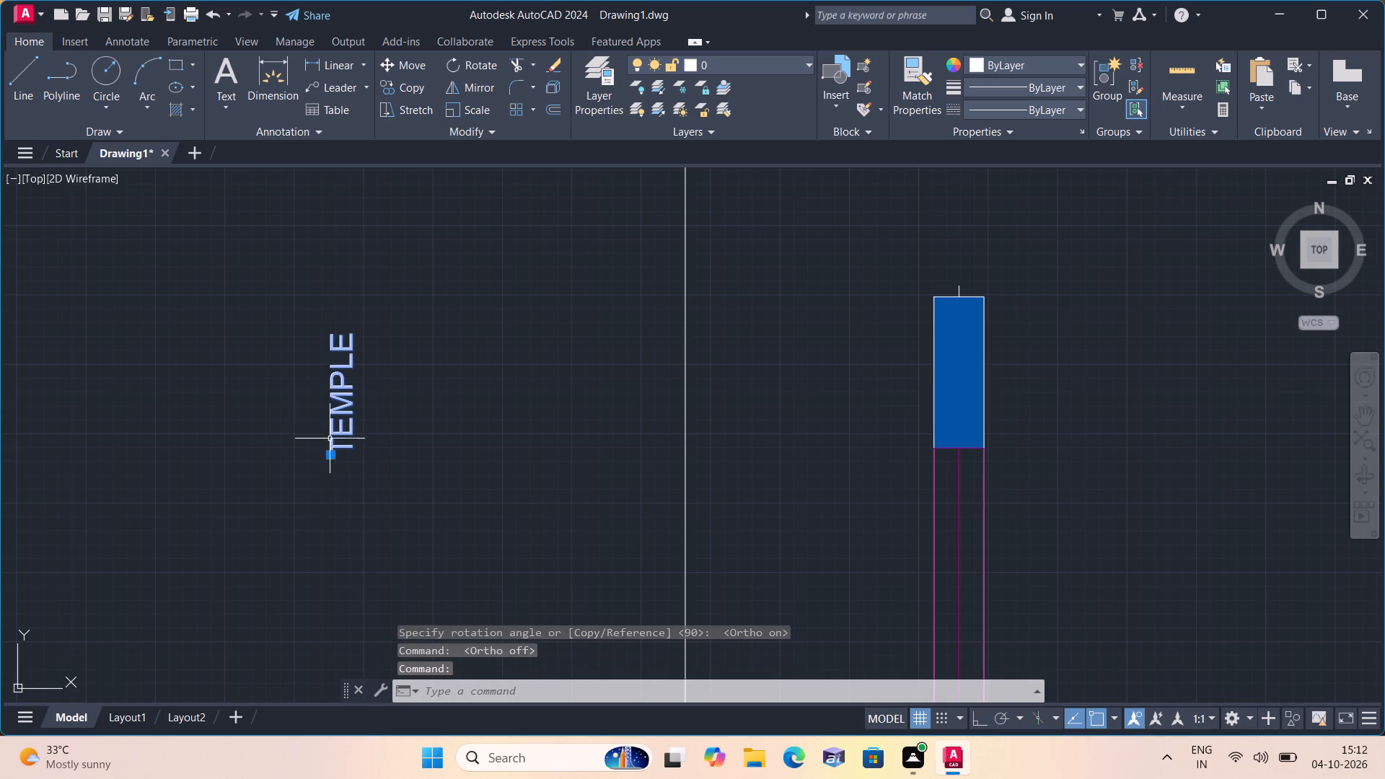
{"action": "left_click", "coordinate": [330, 452]}
{"action": "scroll", "coordinate": [403, 480], "scroll_direction": "down", "scroll_amount": 2}
{"action": "middle_click_drag", "start_coordinate": [465, 486], "coordinate": [468, 399]}
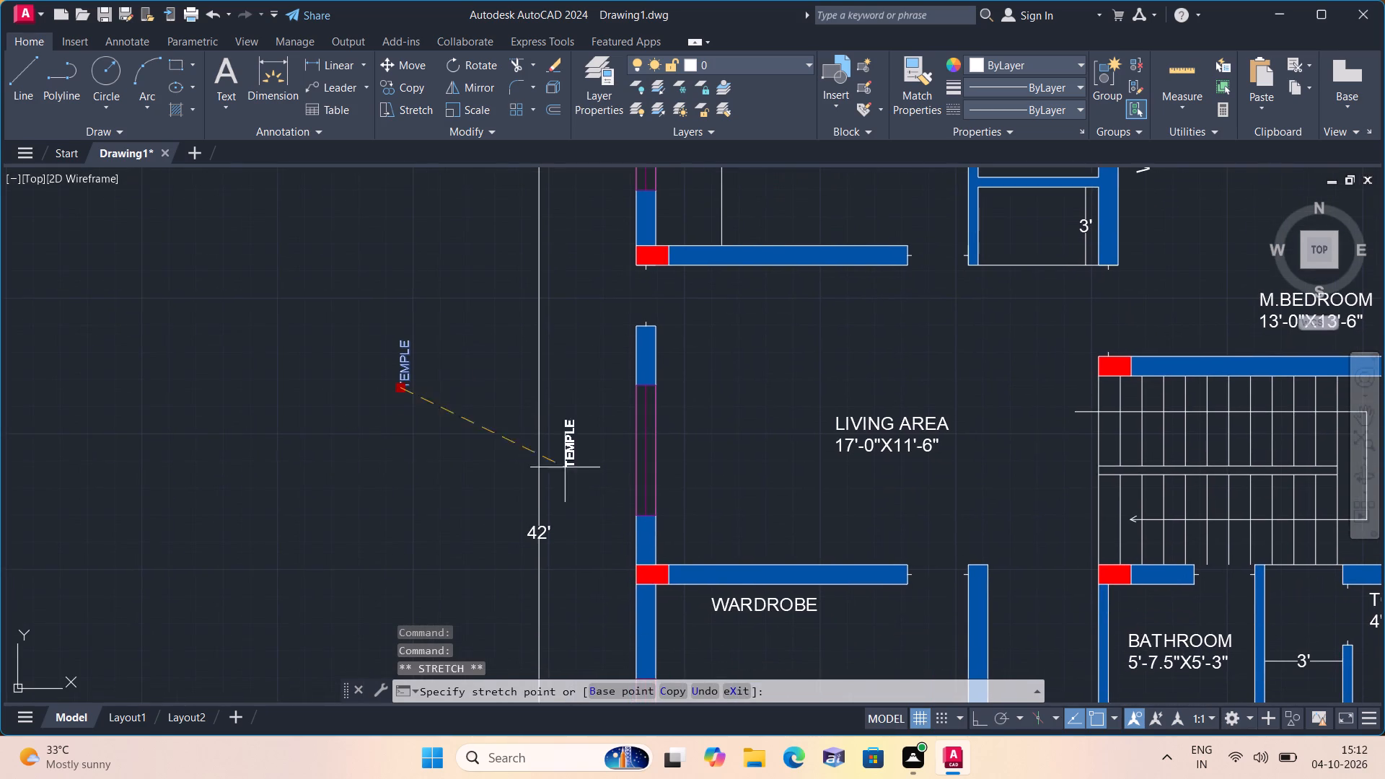
{"action": "scroll", "coordinate": [648, 562], "scroll_direction": "up", "scroll_amount": 2}
{"action": "left_click", "coordinate": [672, 556]}
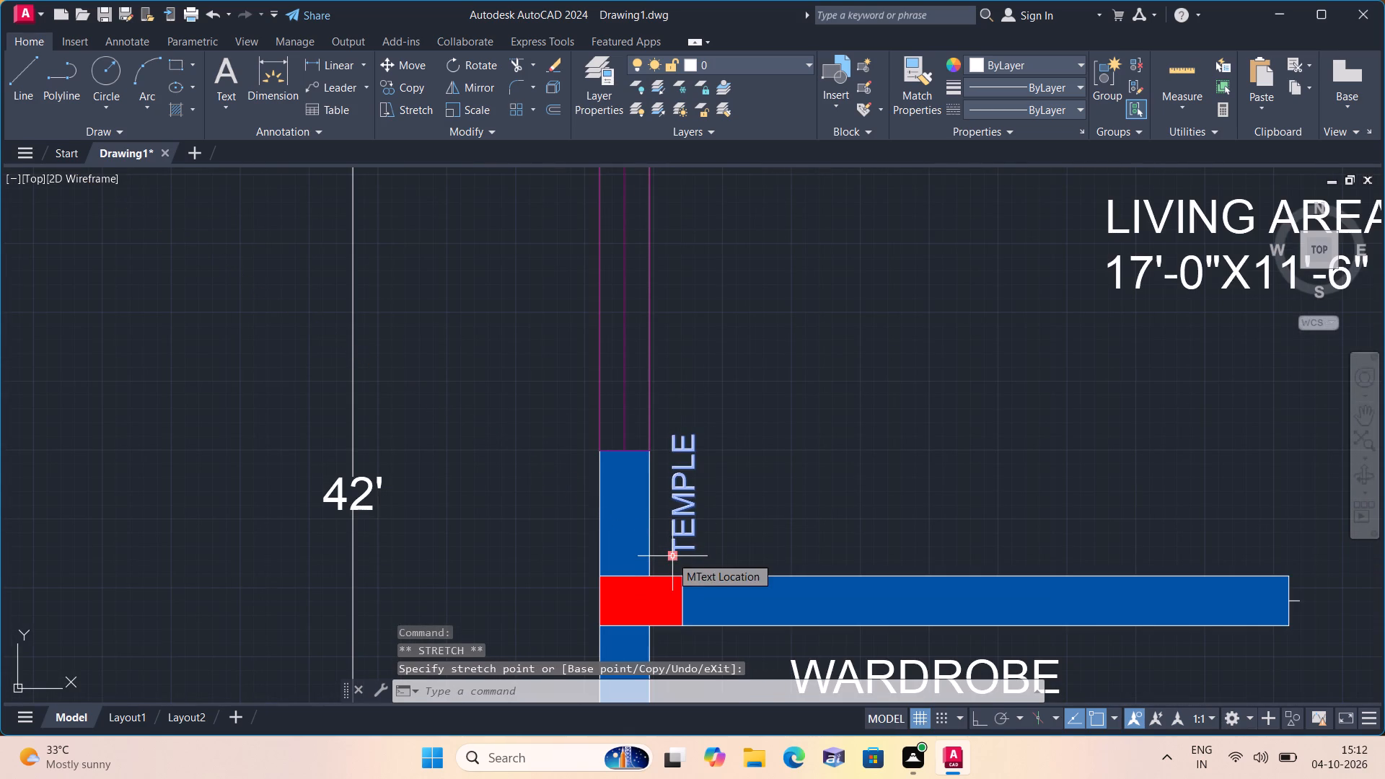
{"action": "key", "text": "Escape"}
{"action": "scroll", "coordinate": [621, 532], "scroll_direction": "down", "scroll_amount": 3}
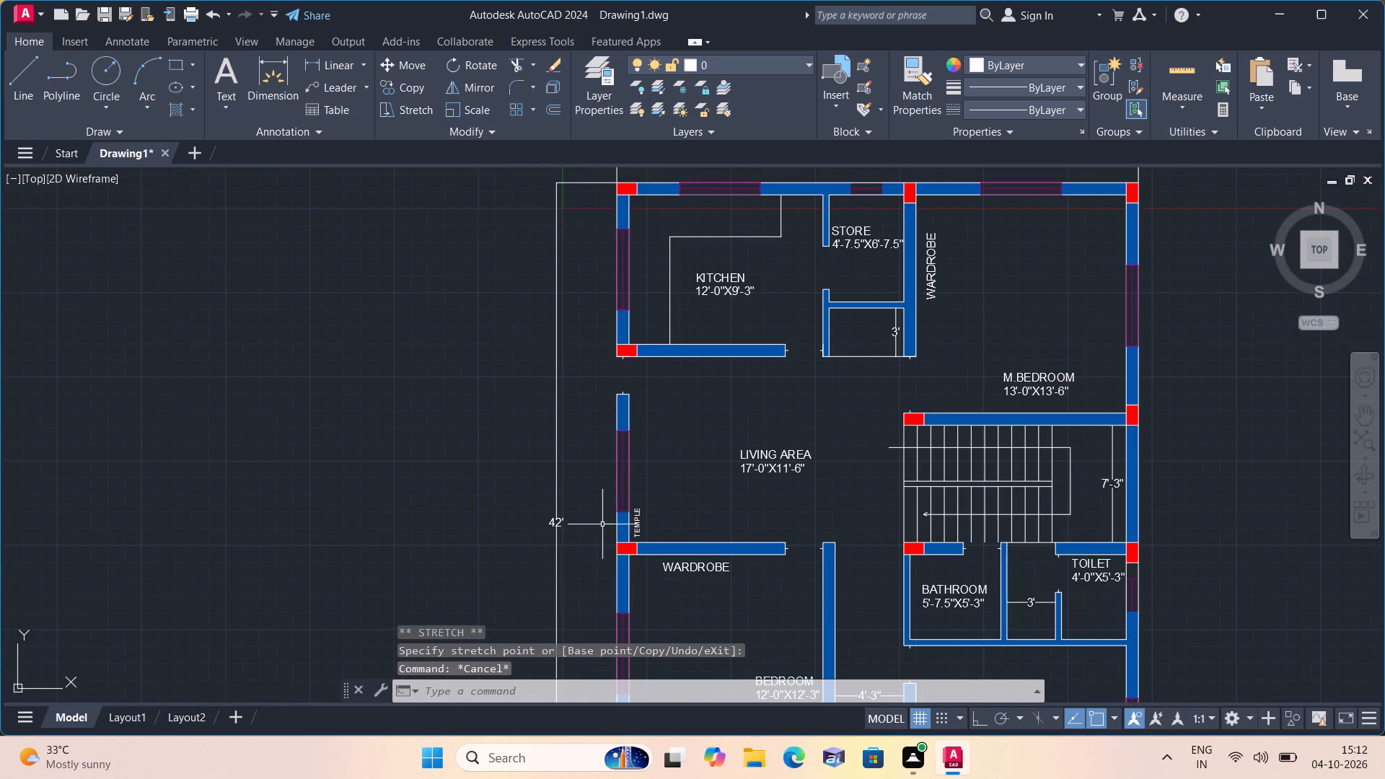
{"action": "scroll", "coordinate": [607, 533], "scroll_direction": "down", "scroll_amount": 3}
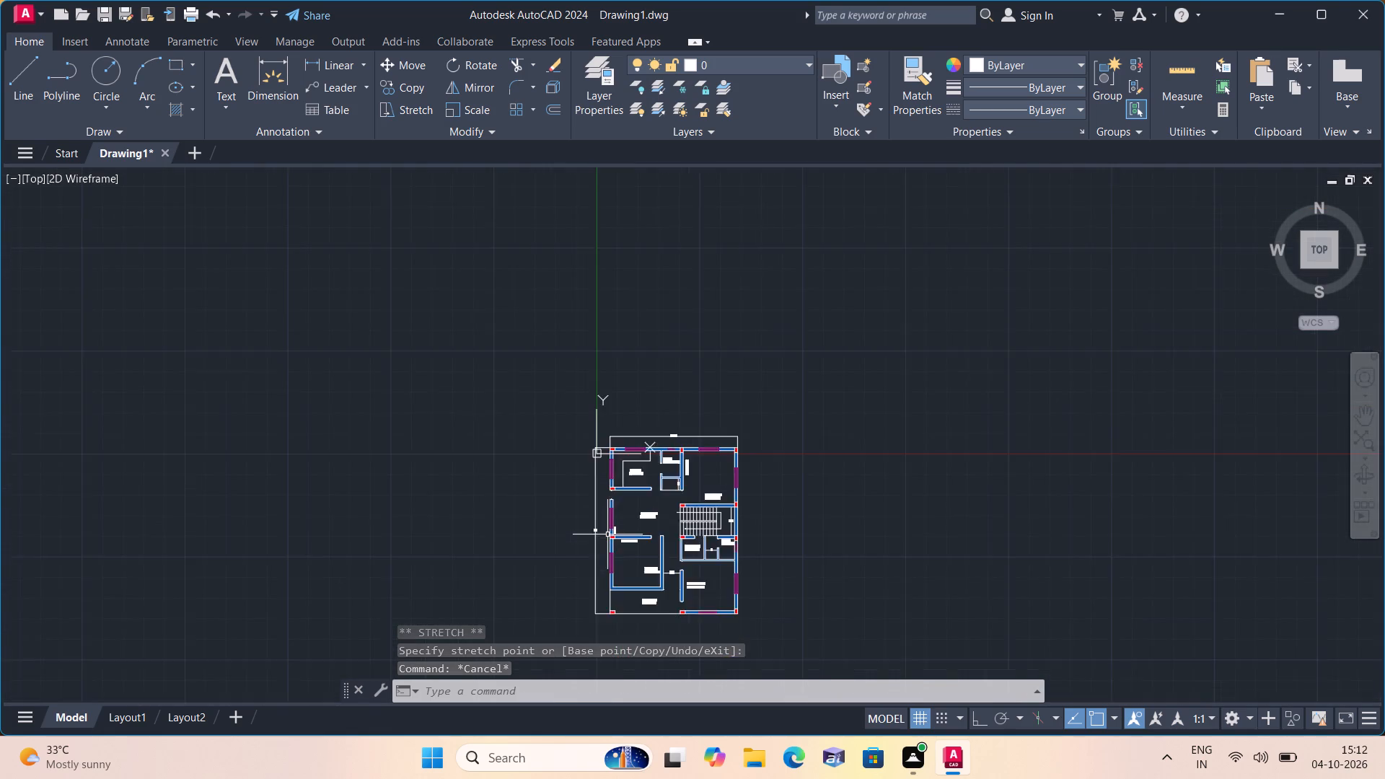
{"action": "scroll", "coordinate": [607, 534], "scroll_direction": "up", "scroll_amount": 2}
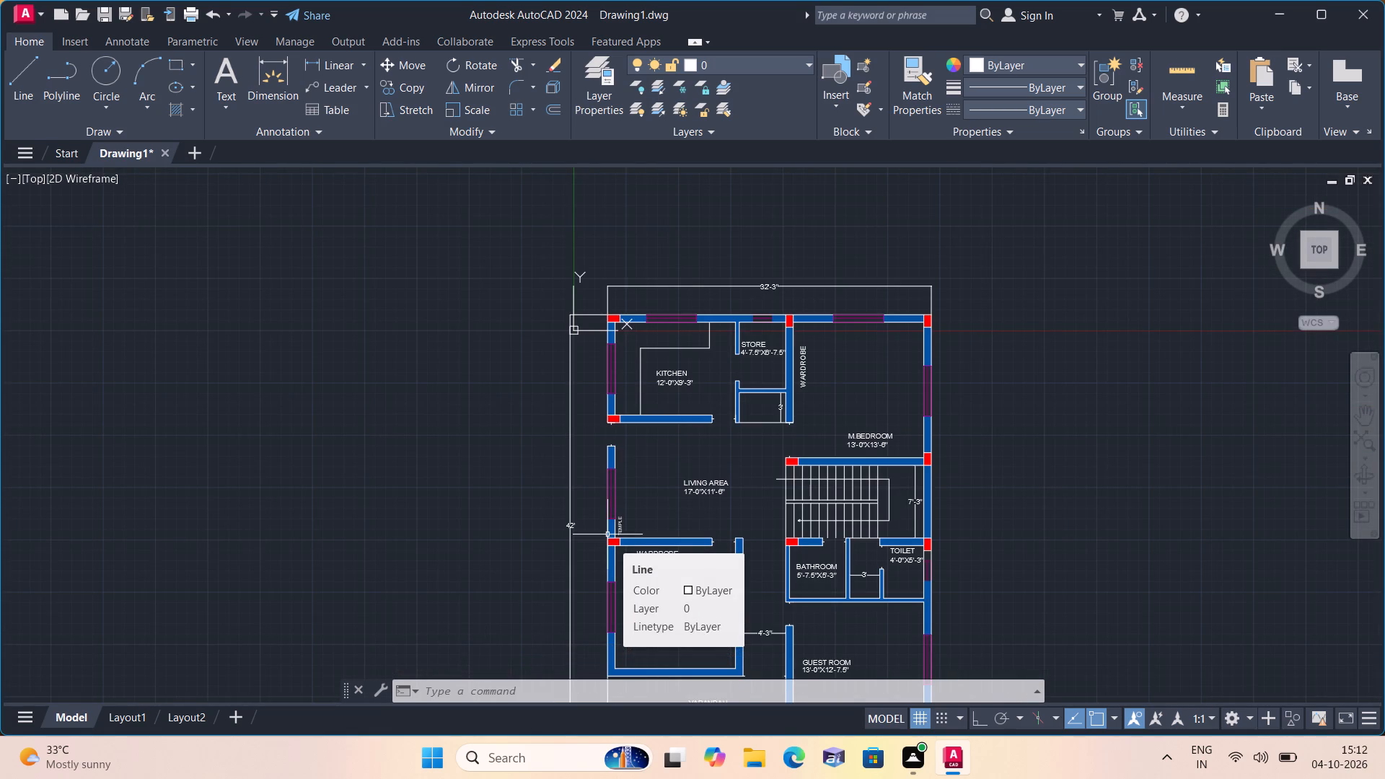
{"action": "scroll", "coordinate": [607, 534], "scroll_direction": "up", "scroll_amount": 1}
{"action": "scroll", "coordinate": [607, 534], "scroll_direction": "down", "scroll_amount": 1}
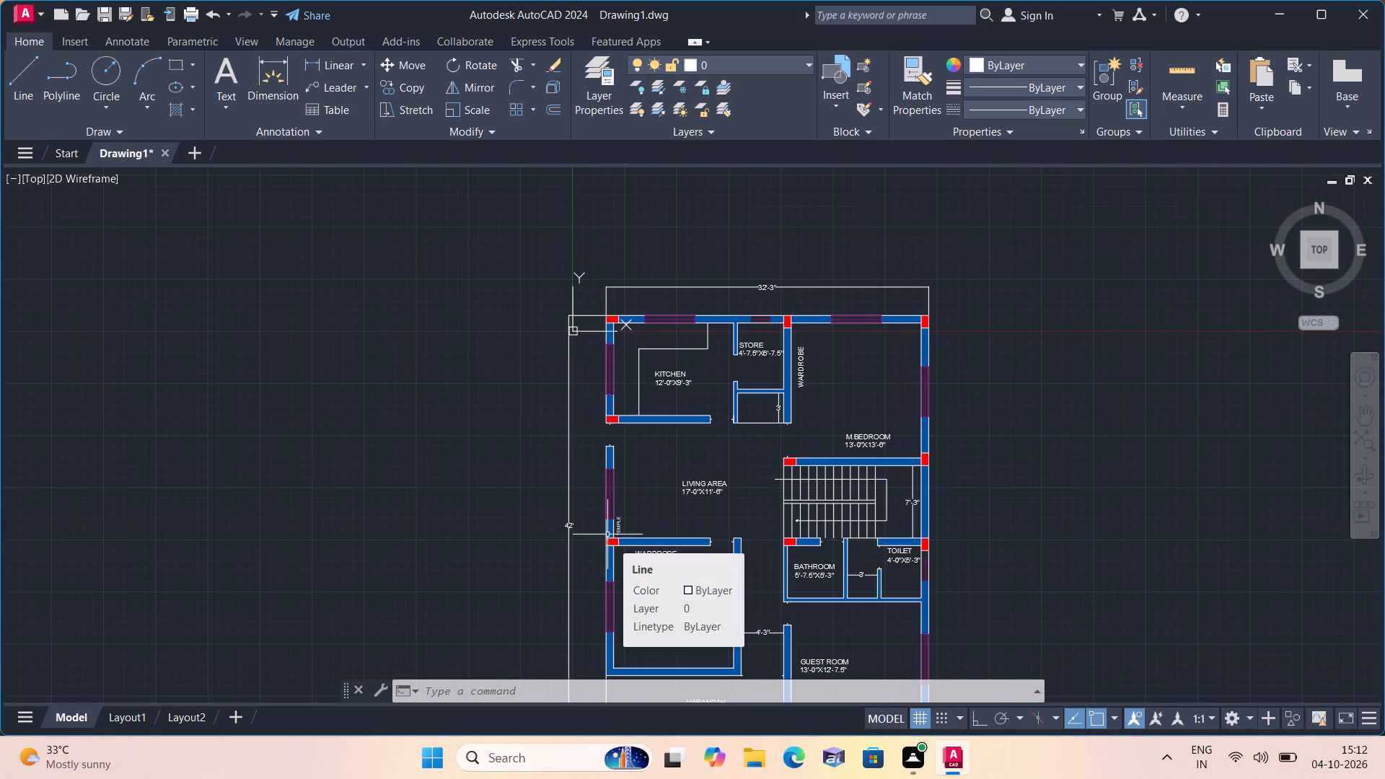
Copy the single-bowl sink in the bottom row of sinks_2.dwg into Drawing1, placing it east of the floor plan.
{"action": "scroll", "coordinate": [607, 534], "scroll_direction": "up", "scroll_amount": 1}
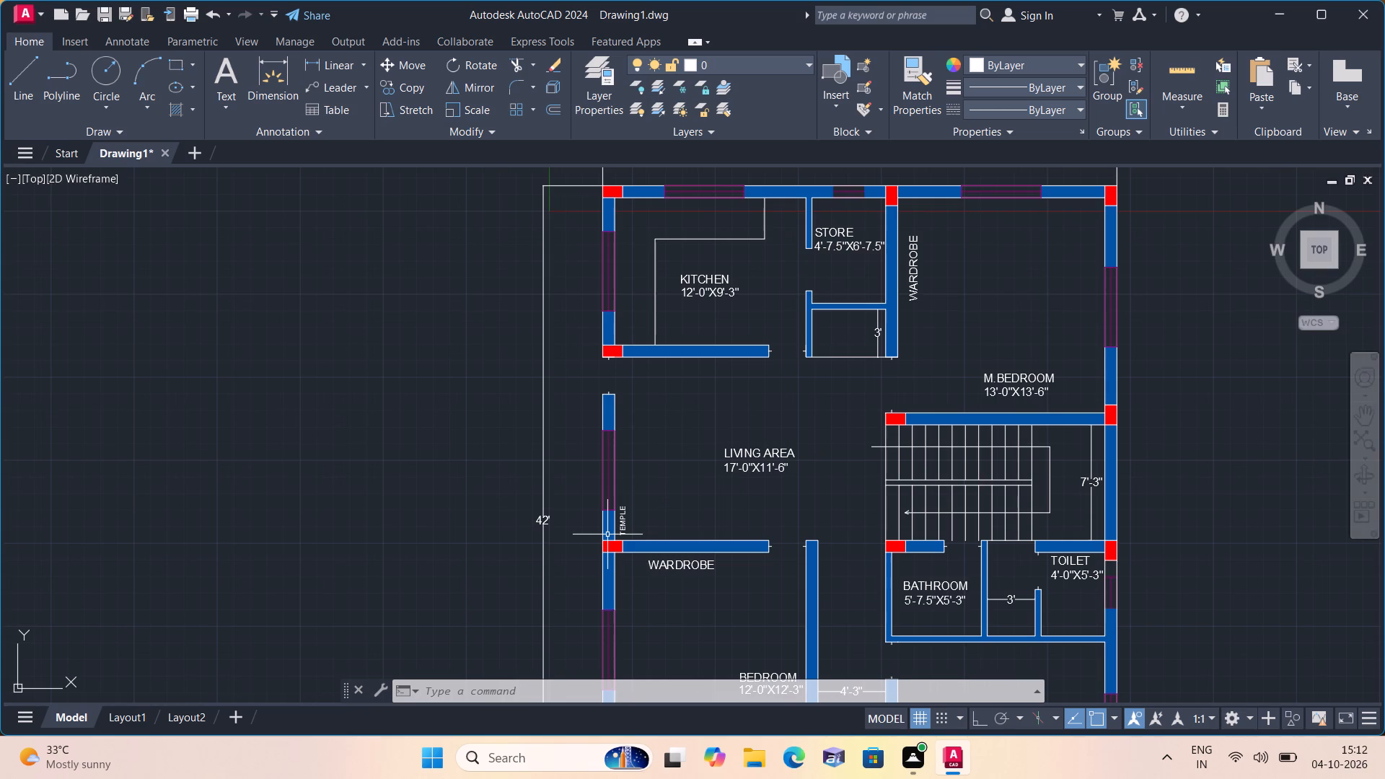
{"action": "scroll", "coordinate": [607, 534], "scroll_direction": "down", "scroll_amount": 1}
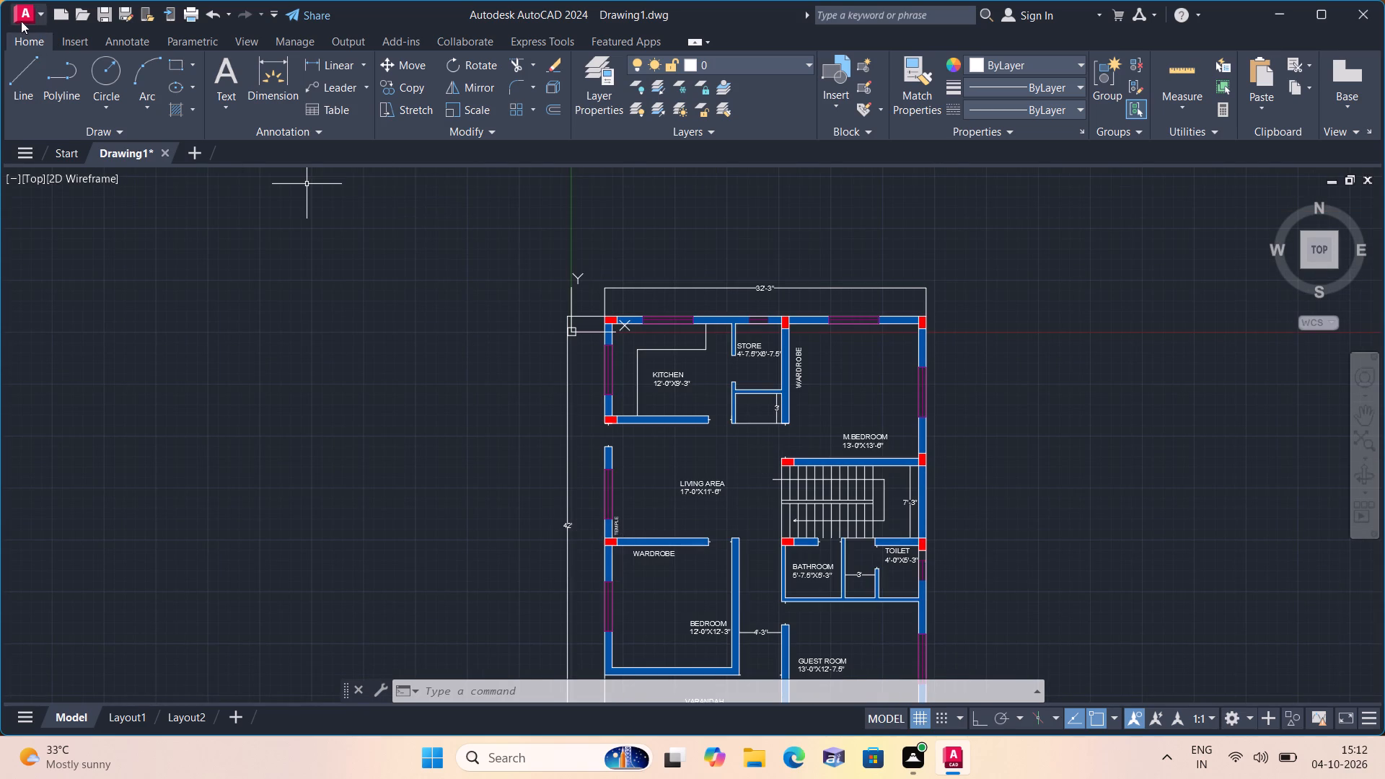
{"action": "left_click", "coordinate": [17, 14]}
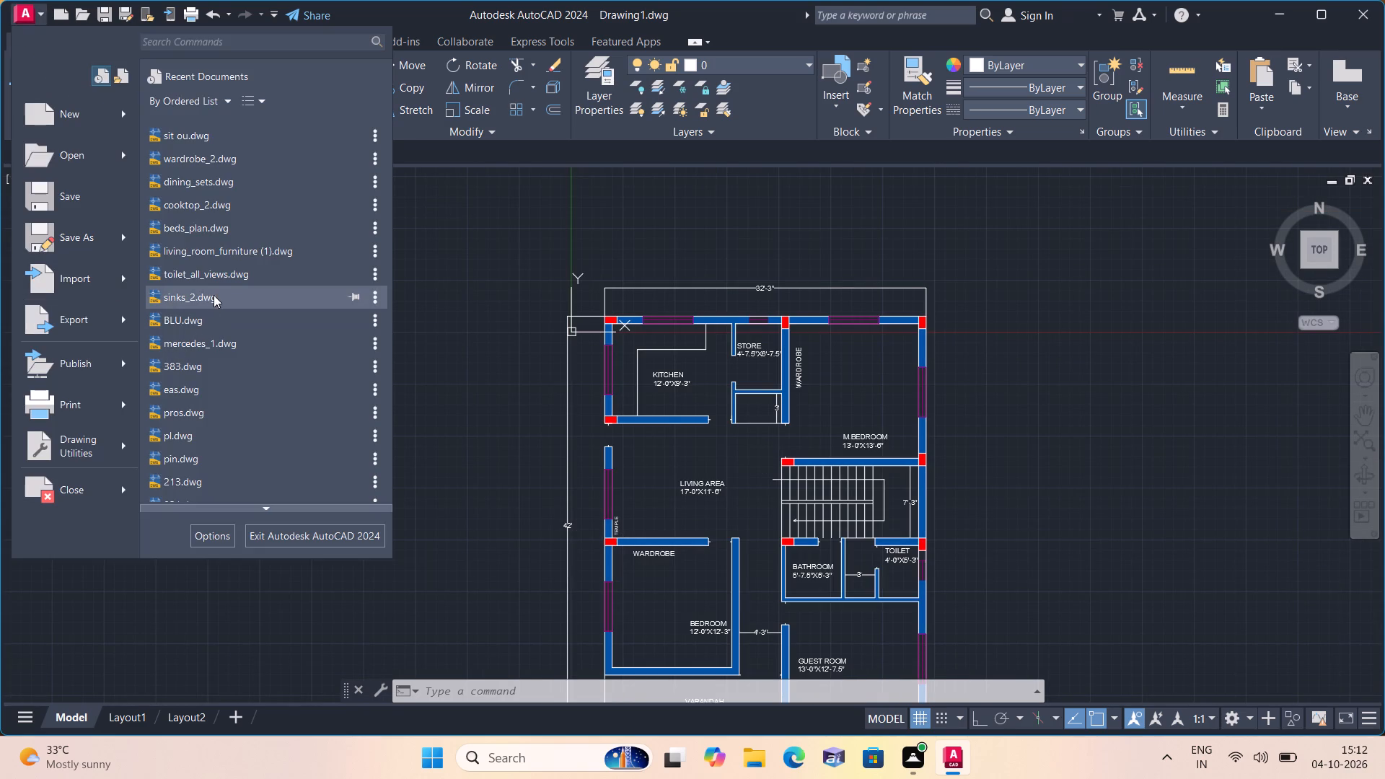
{"action": "left_click", "coordinate": [214, 295]}
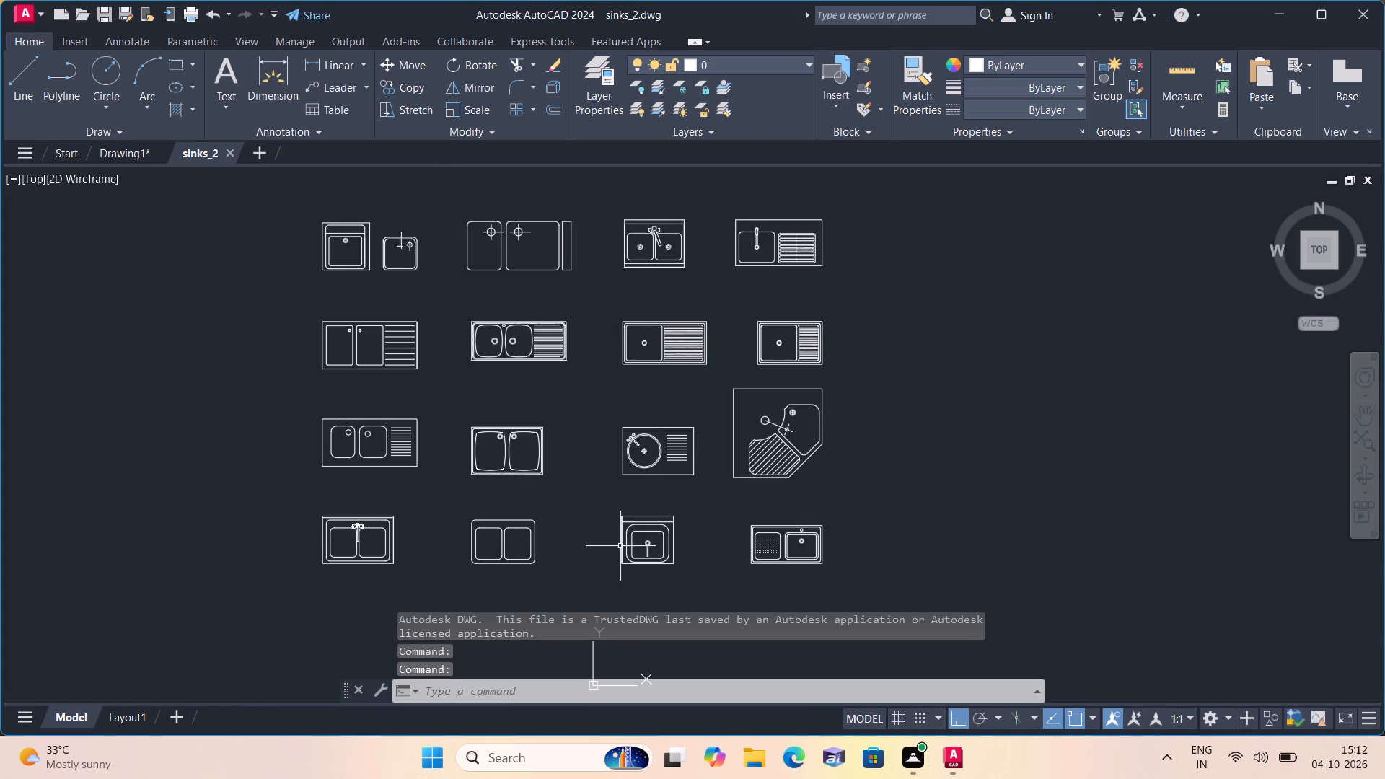
{"action": "left_click", "coordinate": [641, 551]}
{"action": "left_click", "coordinate": [641, 551]}
{"action": "left_click", "coordinate": [640, 560]}
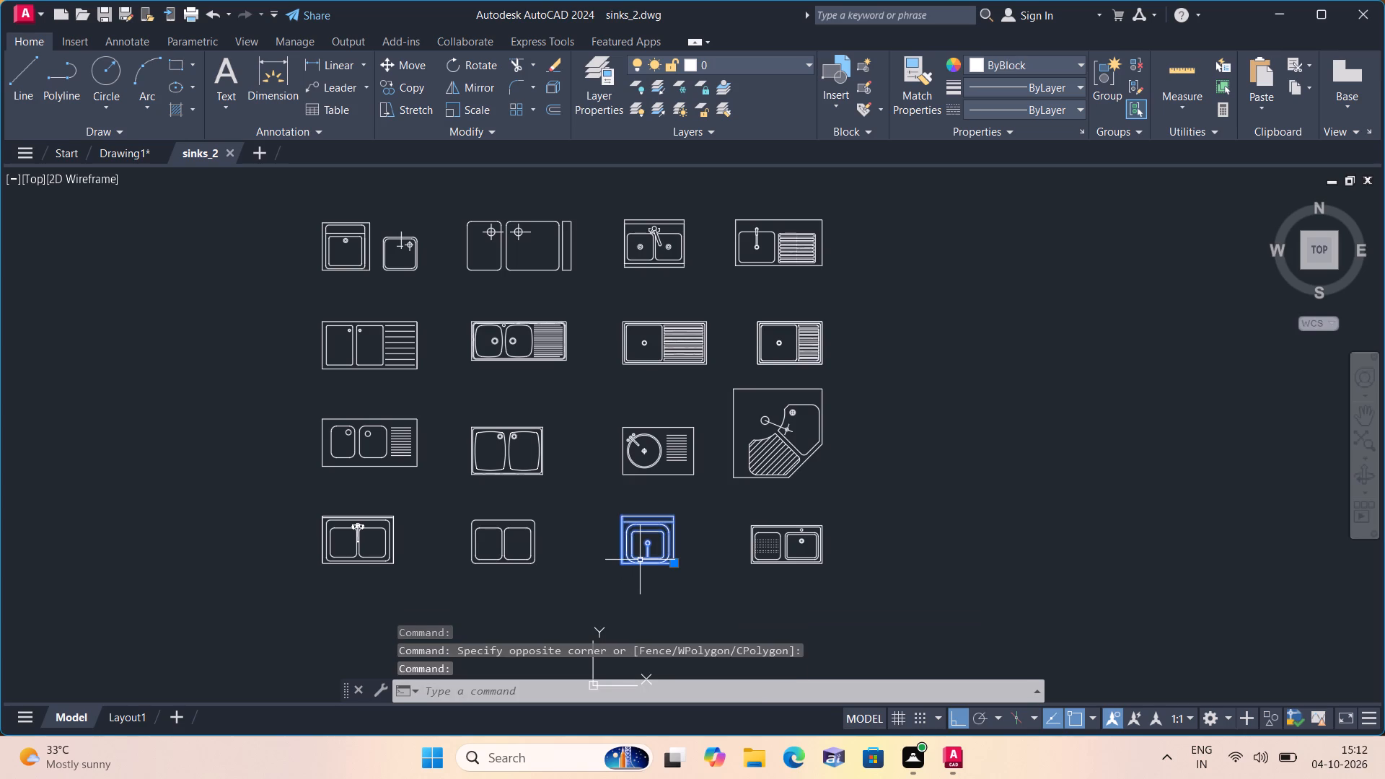
{"action": "key", "text": "ctrl+c"}
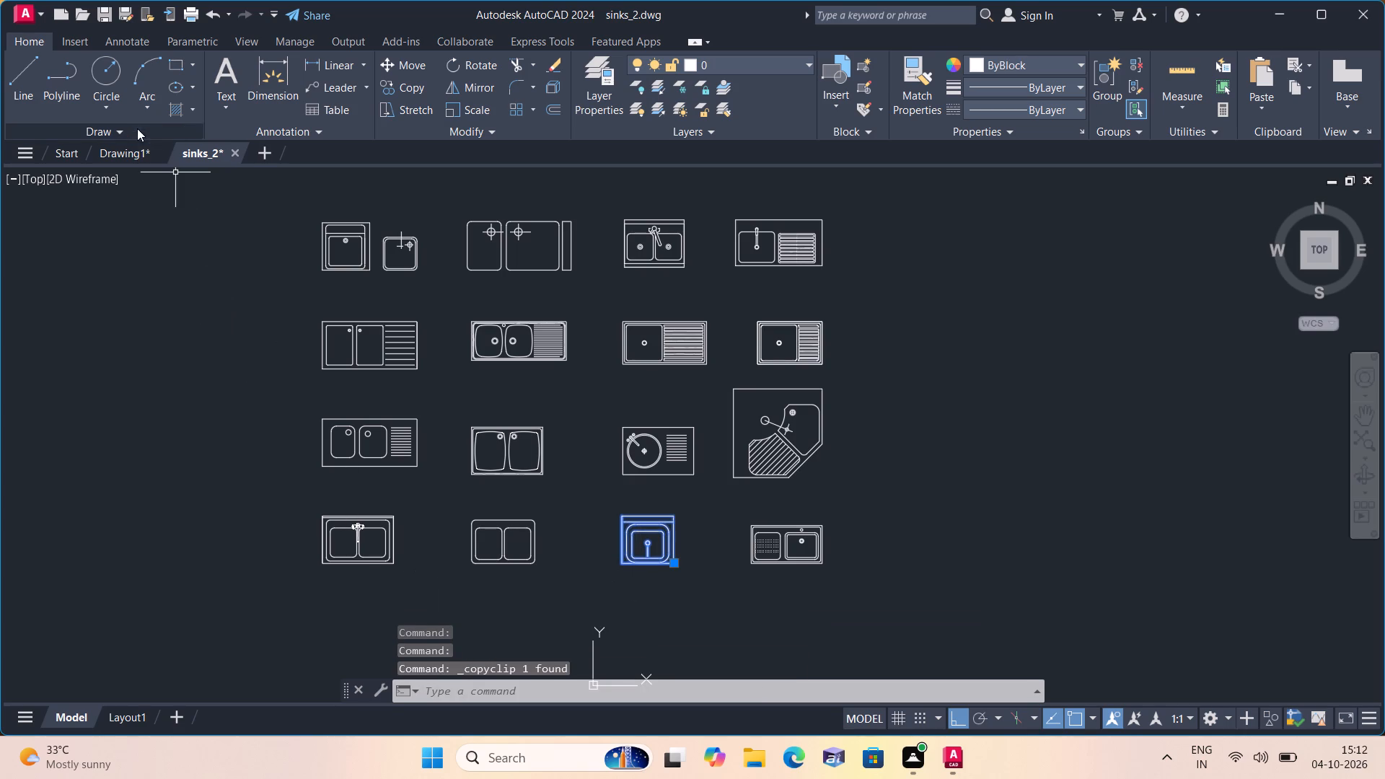
{"action": "left_click", "coordinate": [133, 150]}
{"action": "key", "text": "ctrl+v"}
{"action": "scroll", "coordinate": [257, 449], "scroll_direction": "down", "scroll_amount": 4}
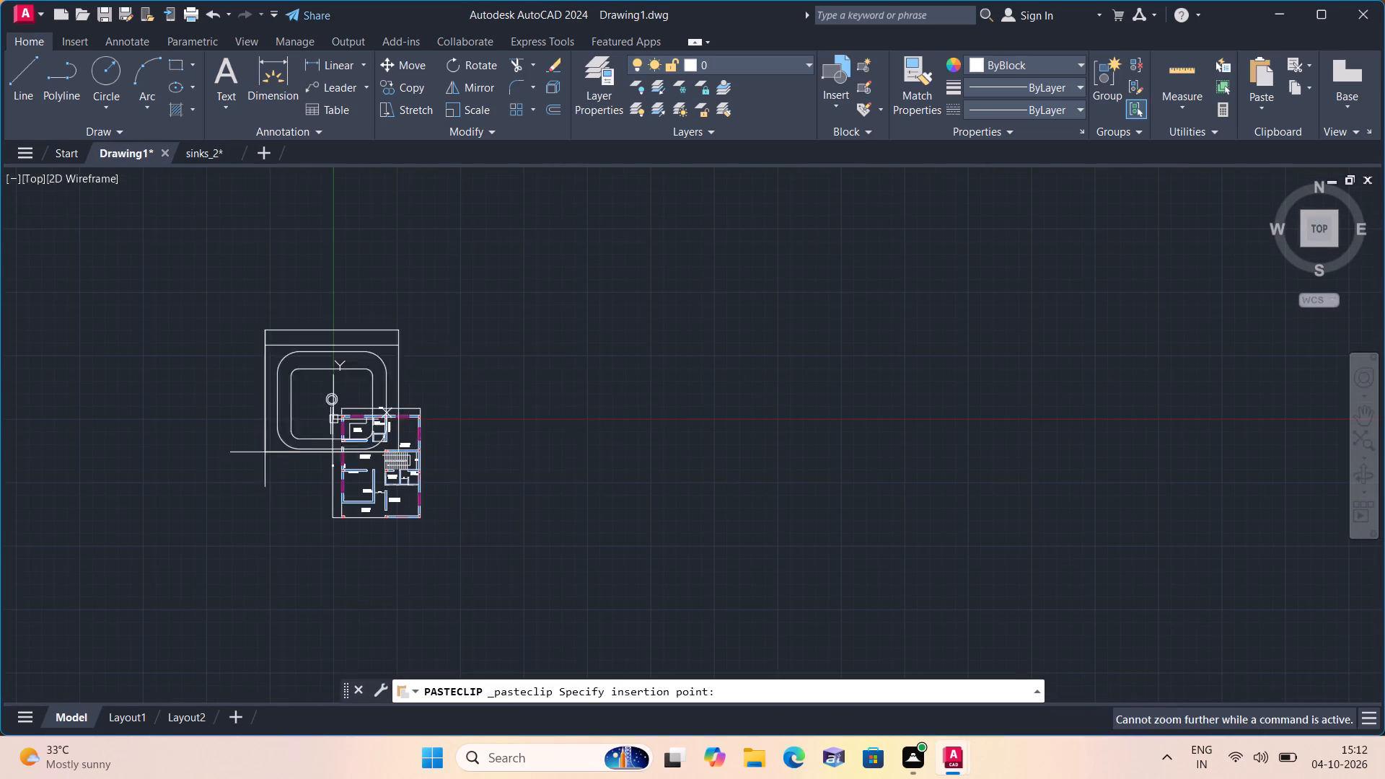
{"action": "left_click", "coordinate": [541, 477]}
Copy the double bed with two bedside tables and patterned rug from beds_plan.dwg into Drawing1, placing it above the floor plan.
{"action": "left_click", "coordinate": [20, 11]}
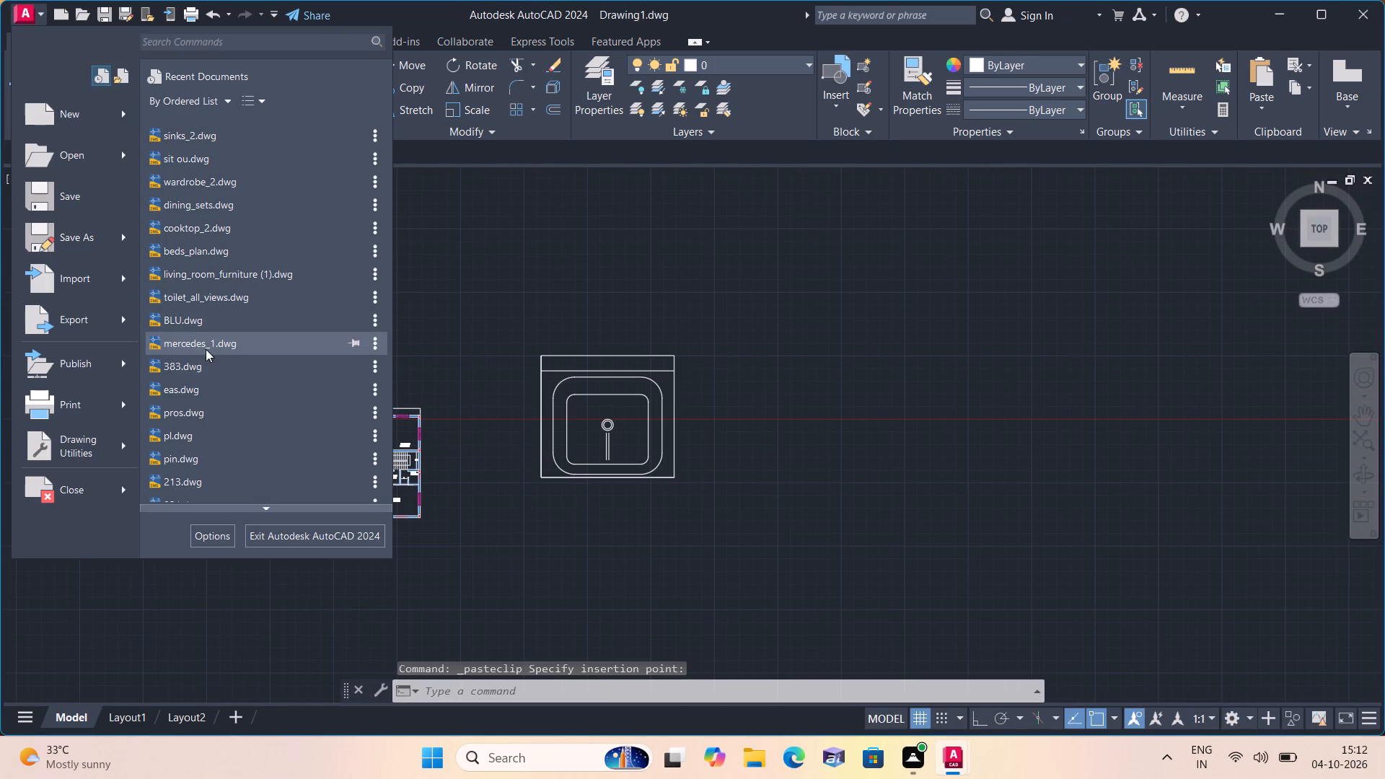
{"action": "left_click", "coordinate": [214, 255]}
{"action": "scroll", "coordinate": [356, 370], "scroll_direction": "down", "scroll_amount": 1}
{"action": "middle_click_drag", "start_coordinate": [437, 441], "coordinate": [479, 424]}
{"action": "scroll", "coordinate": [475, 425], "scroll_direction": "down", "scroll_amount": 1}
{"action": "middle_click_drag", "start_coordinate": [479, 424], "coordinate": [592, 378]}
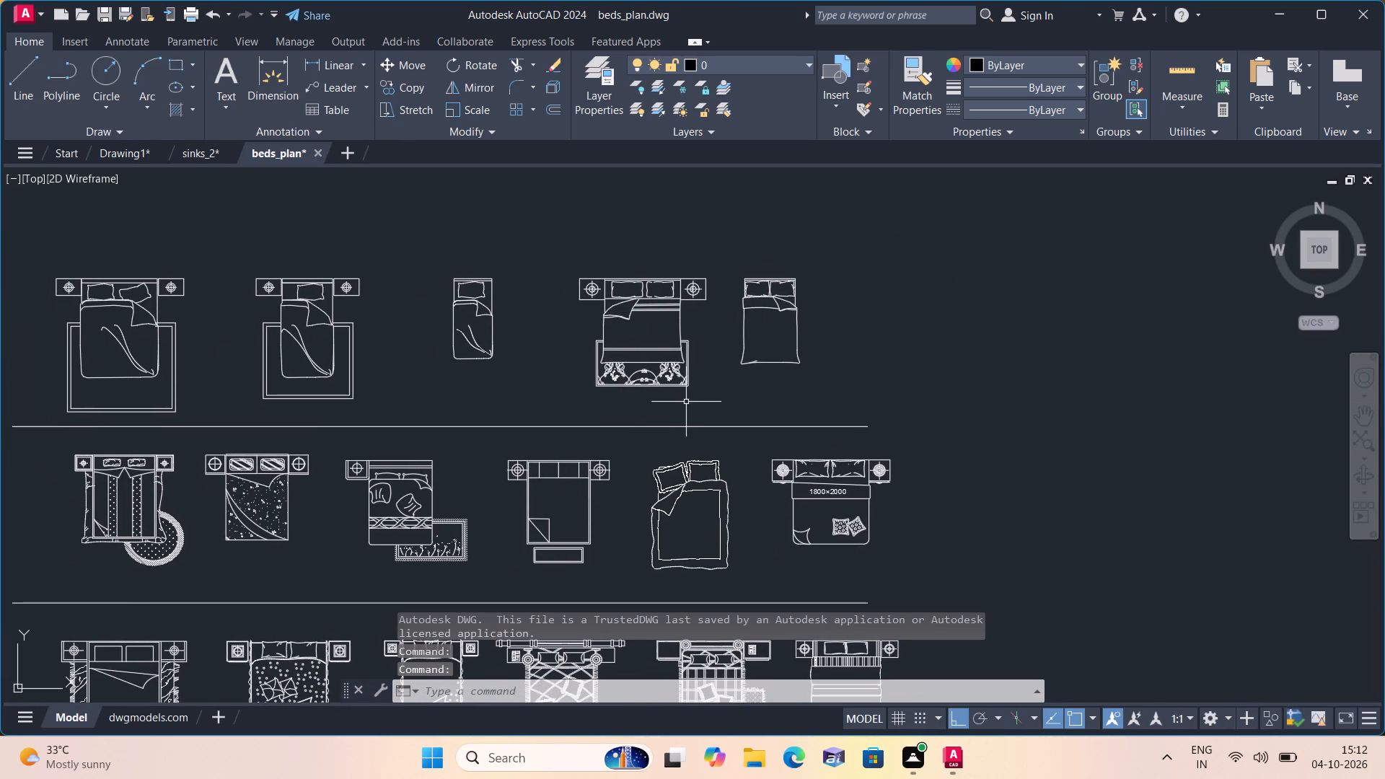
{"action": "left_click", "coordinate": [708, 400]}
{"action": "left_click", "coordinate": [519, 195]}
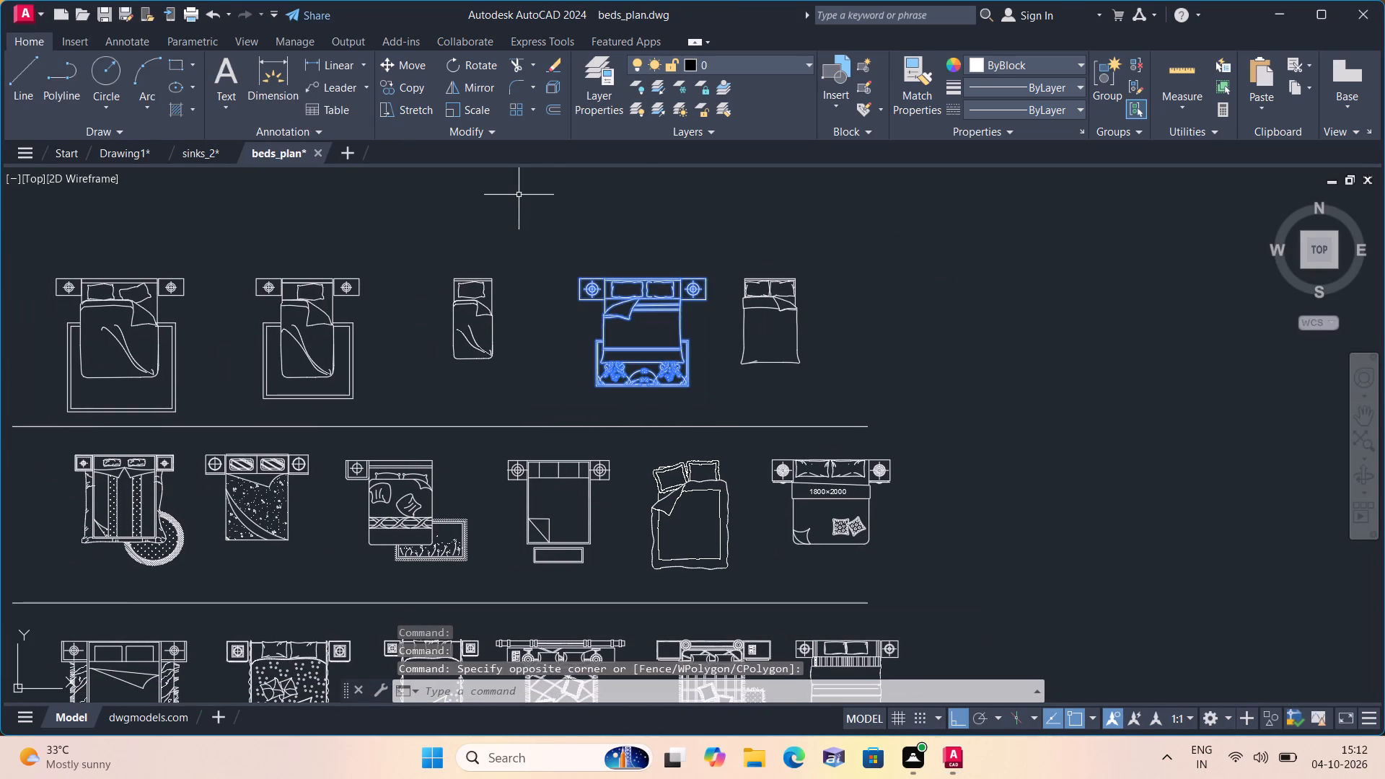
{"action": "key", "text": "ctrl+c"}
{"action": "left_click", "coordinate": [128, 154]}
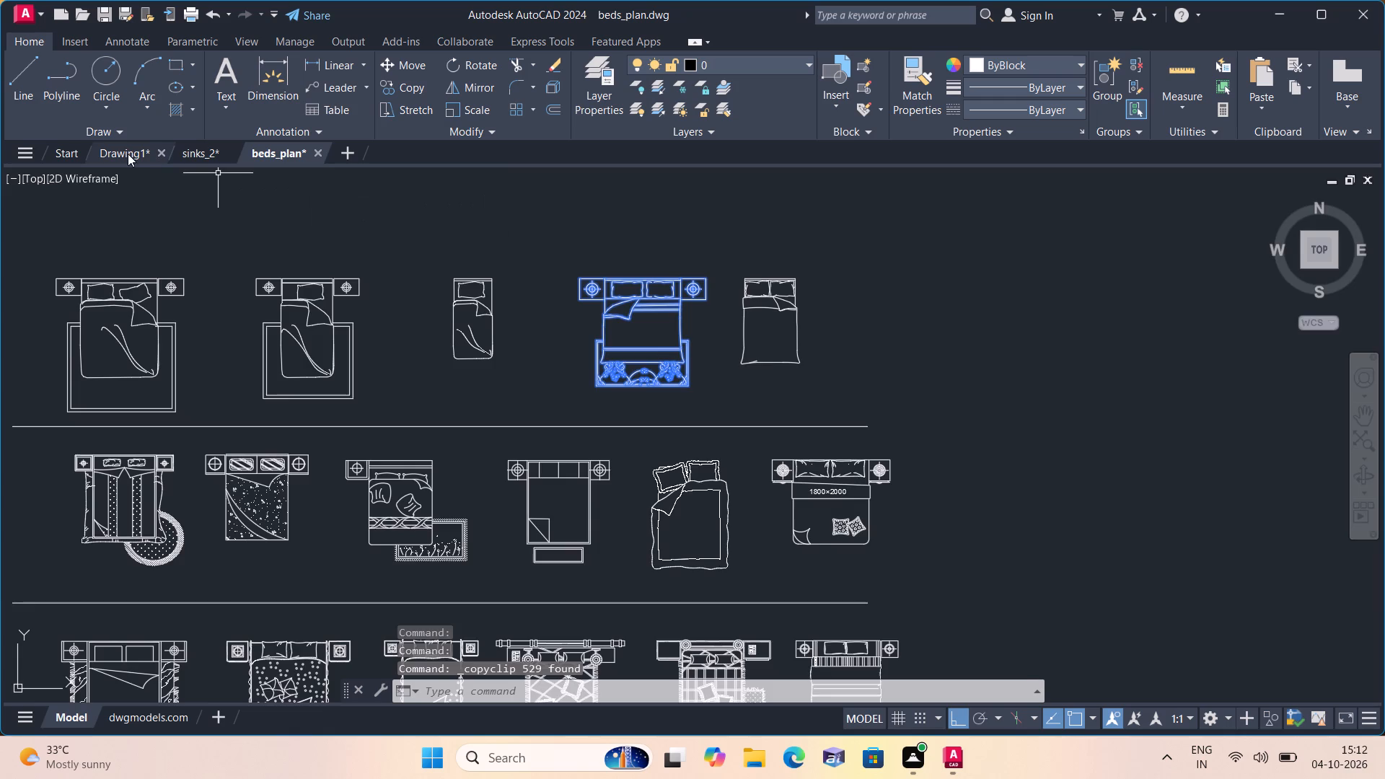
{"action": "key", "text": "ctrl+v"}
{"action": "scroll", "coordinate": [356, 356], "scroll_direction": "down", "scroll_amount": 2}
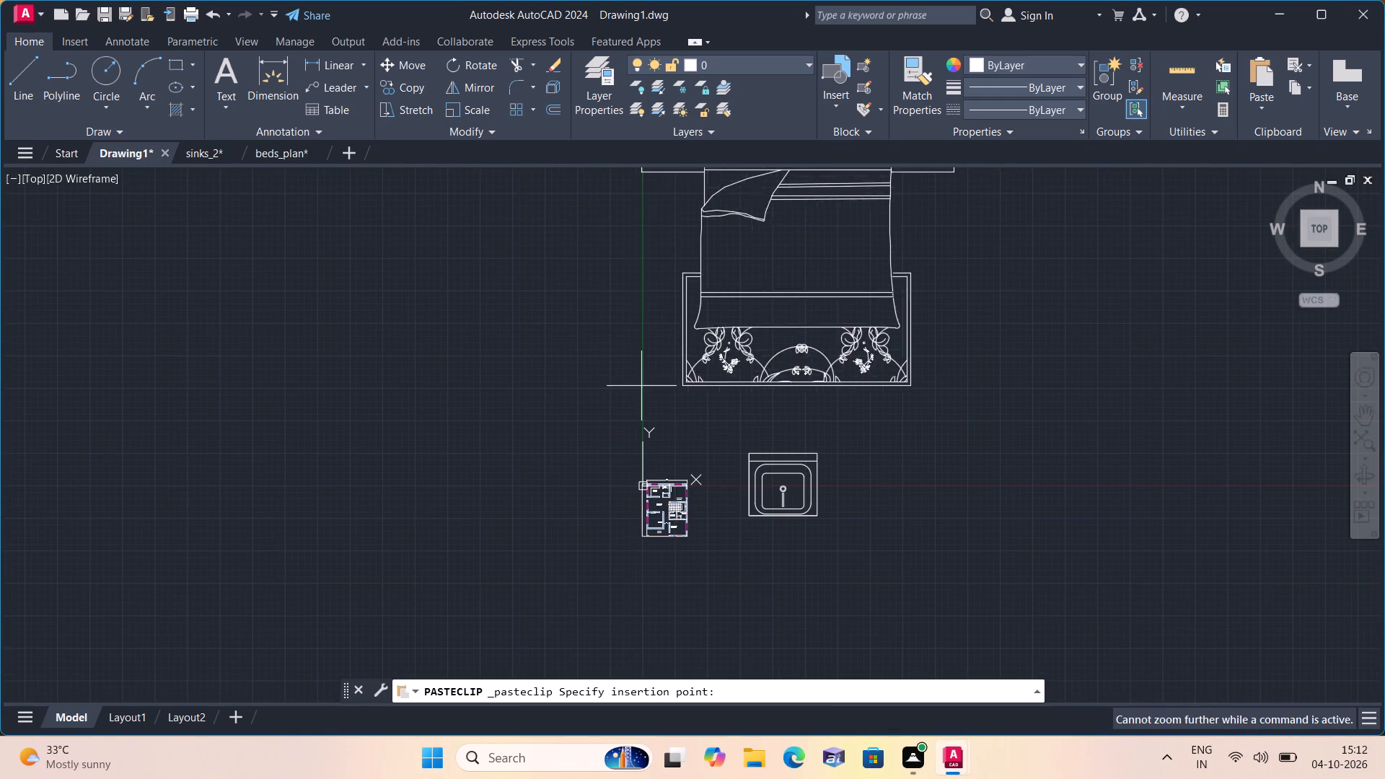
{"action": "left_click", "coordinate": [516, 385]}
Copy the doorless rectangular wardrobe with tightly spaced hangers from wardrobe_2.dwg into Drawing1, placing it west of the bed.
{"action": "left_click", "coordinate": [24, 9]}
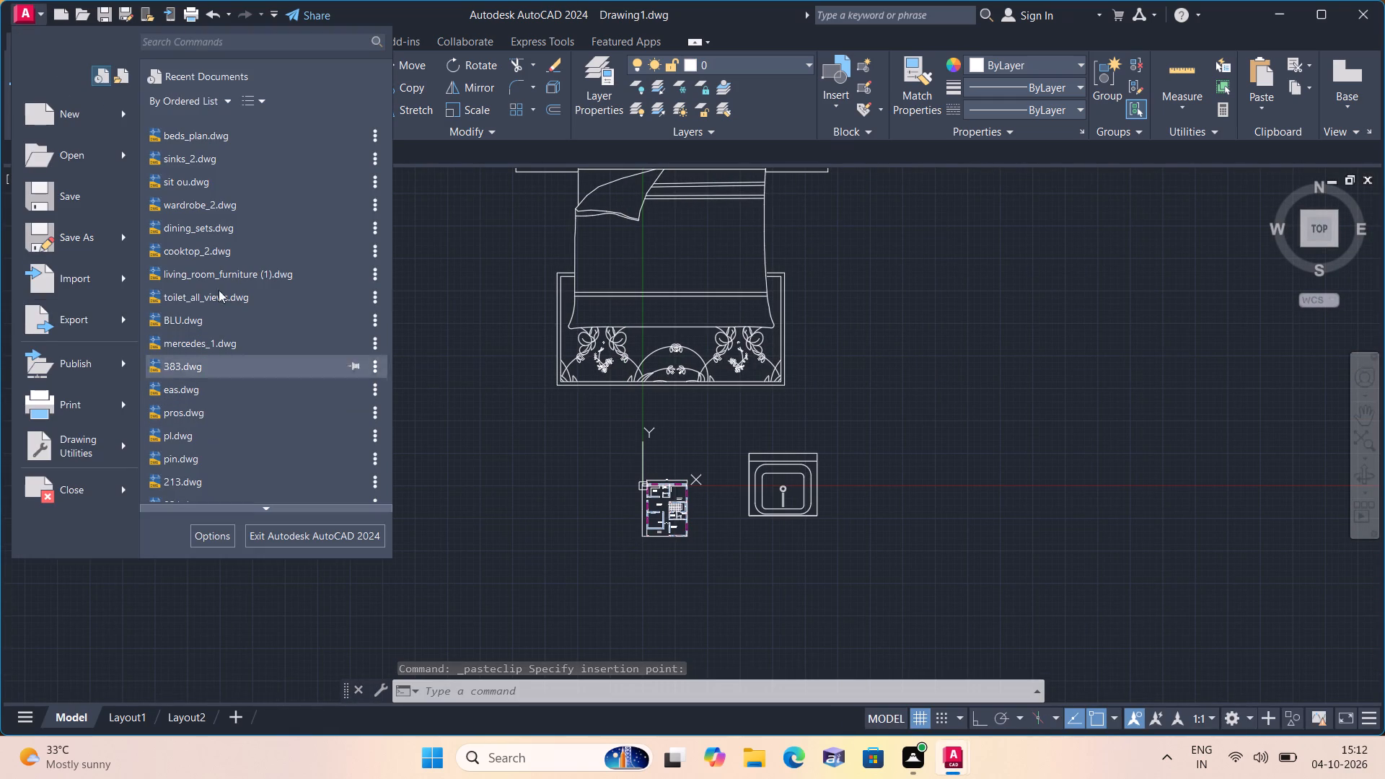
{"action": "left_click", "coordinate": [193, 207]}
{"action": "scroll", "coordinate": [238, 240], "scroll_direction": "down", "scroll_amount": 1}
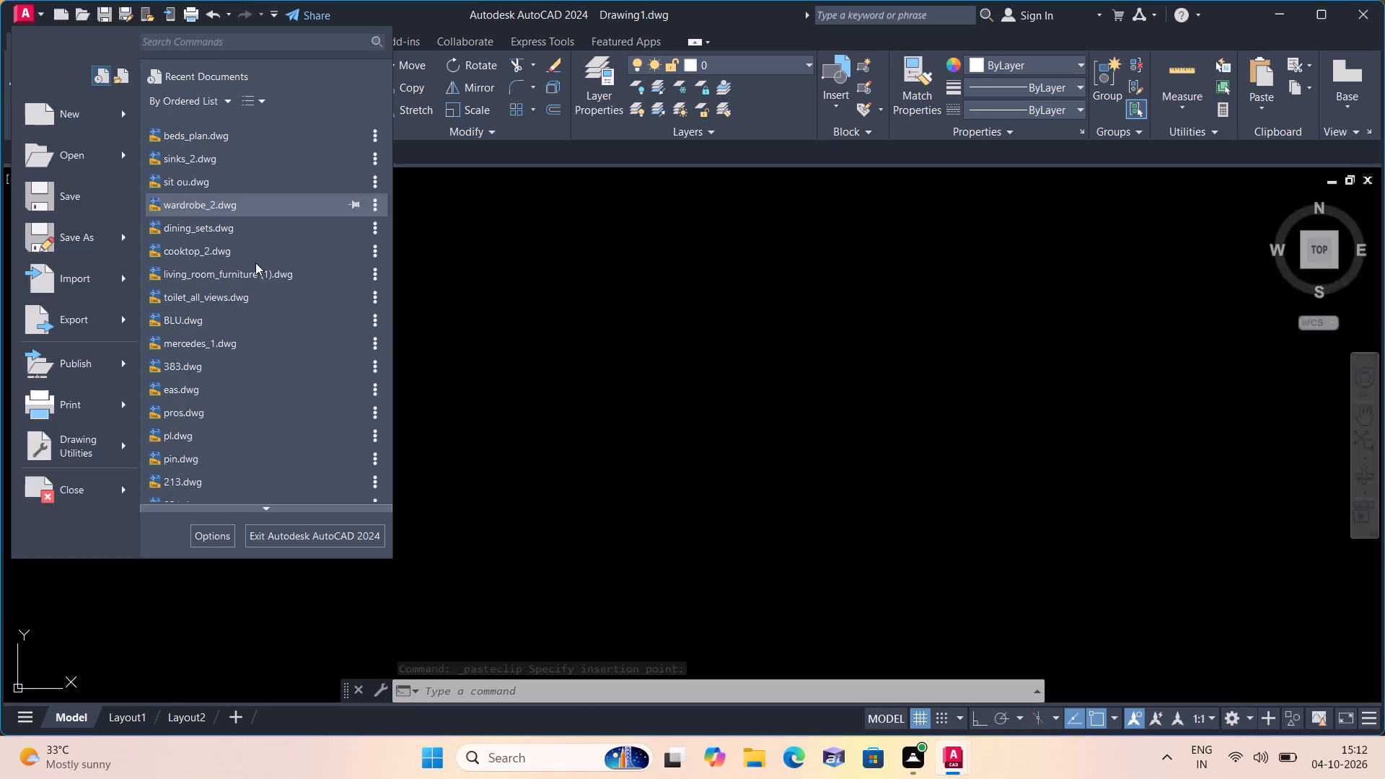
{"action": "left_click", "coordinate": [454, 335]}
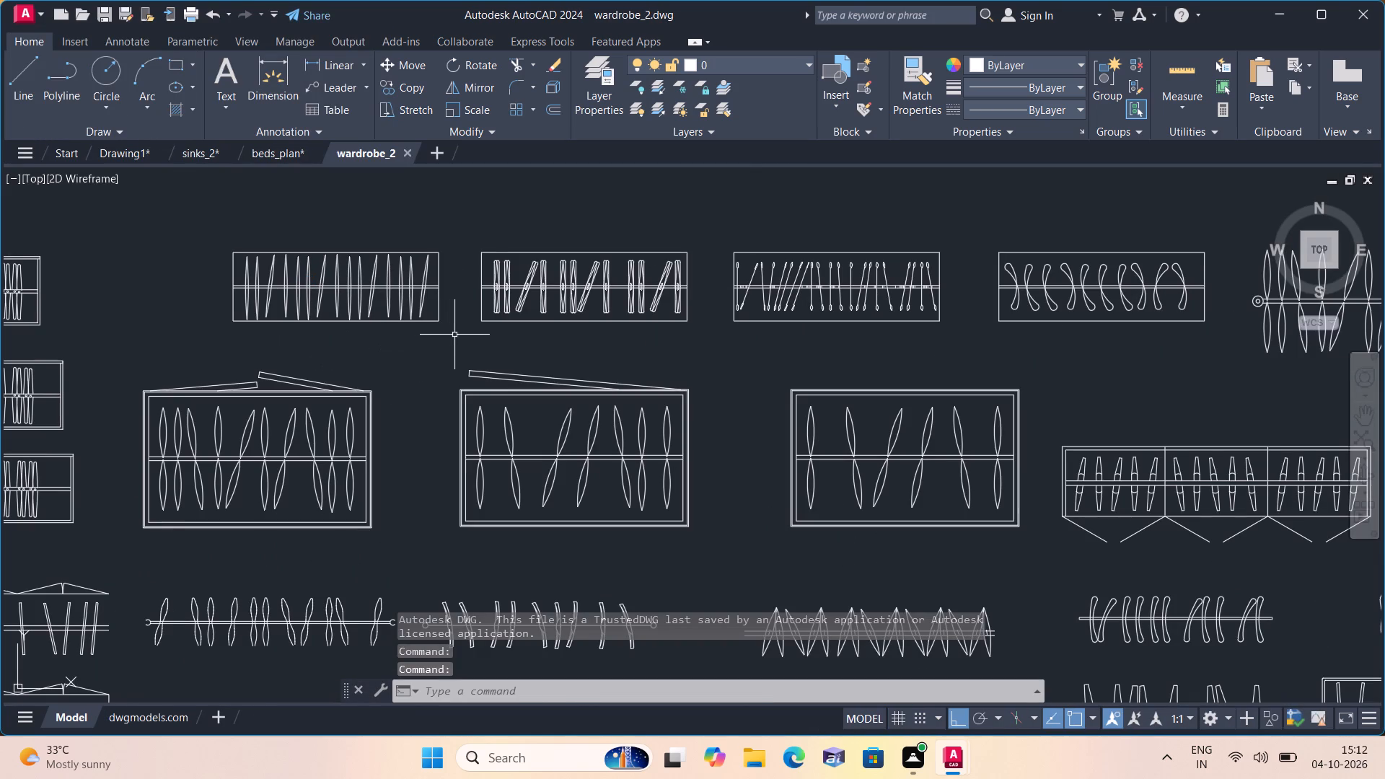
{"action": "left_click", "coordinate": [191, 224]}
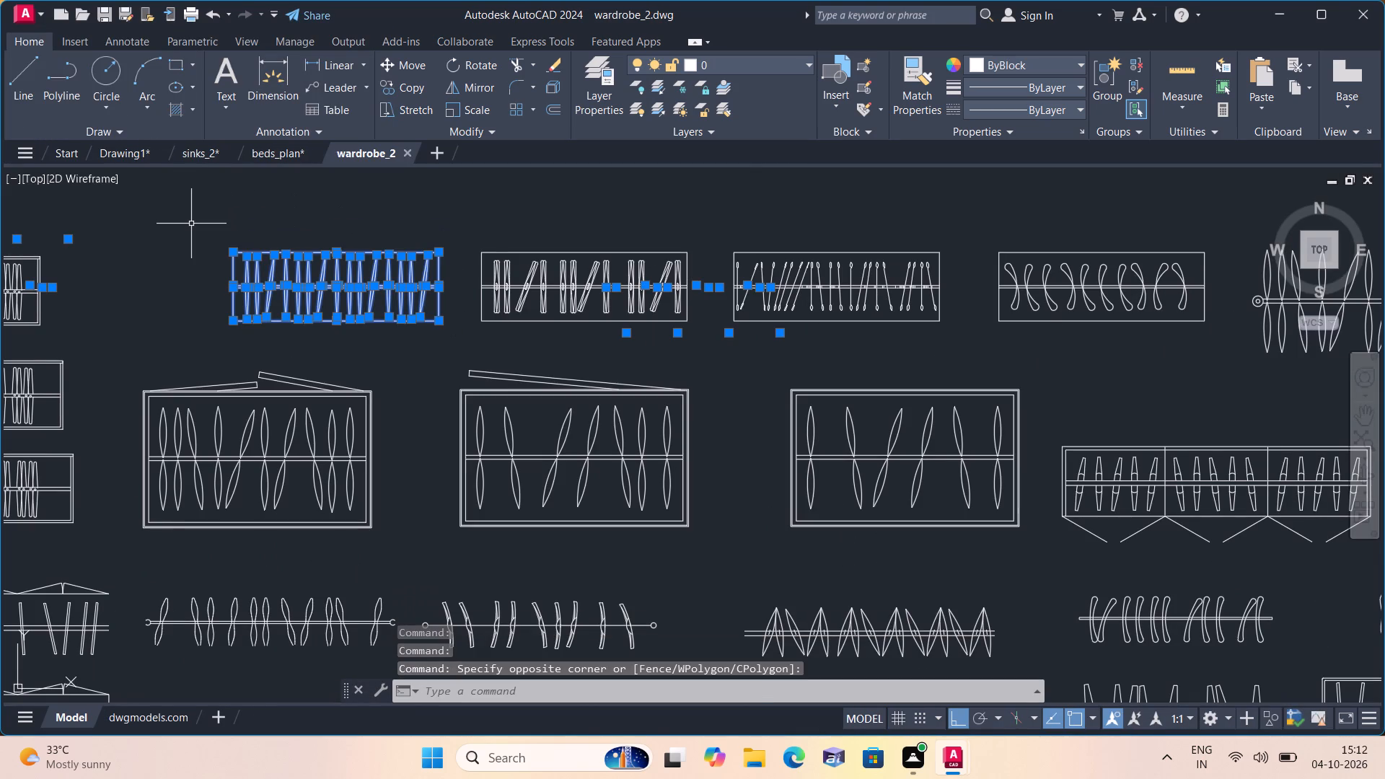
{"action": "key", "text": "ctrl+c"}
{"action": "left_click", "coordinate": [115, 154]}
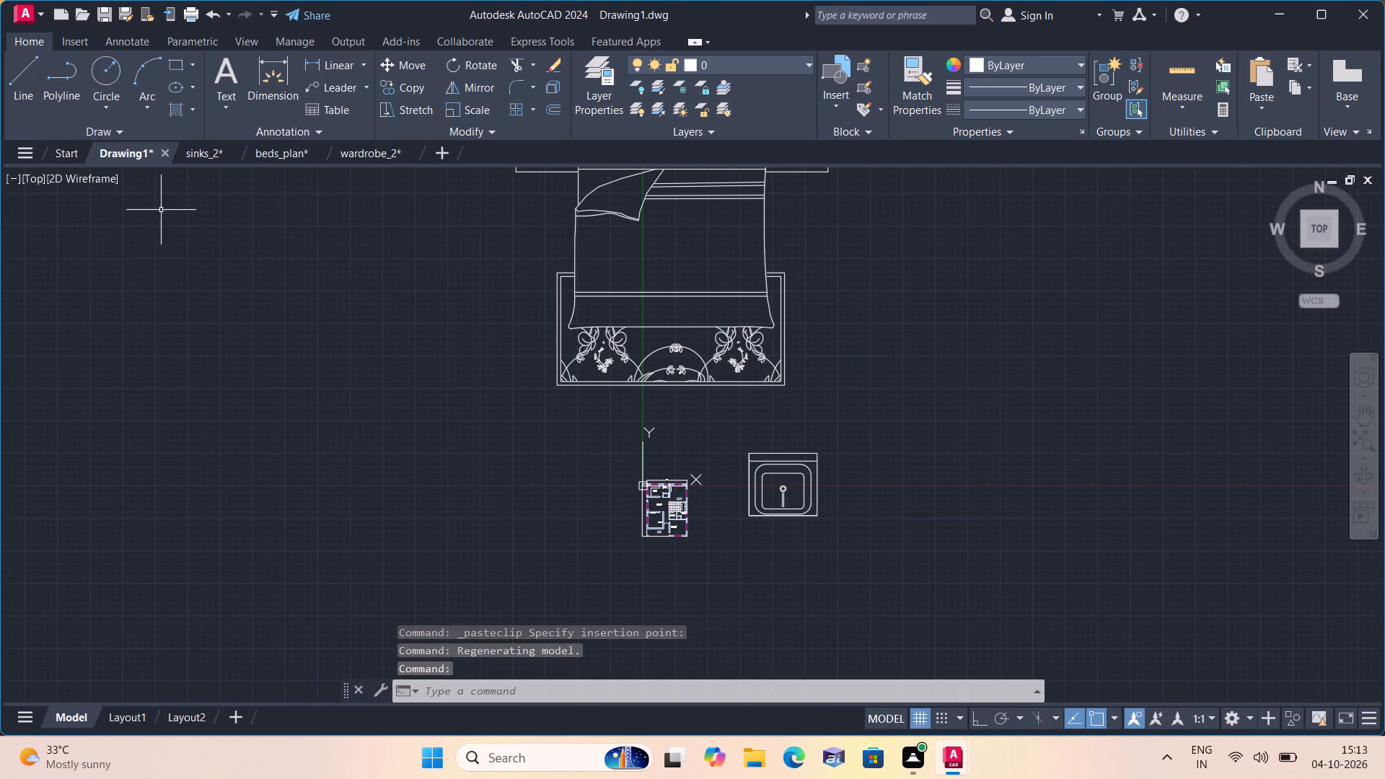
{"action": "key", "text": "ctrl+v"}
{"action": "left_click", "coordinate": [232, 347]}
Copy the plan-view toilet without a cistern from toilet_all_views.dwg into Drawing1, placing it below the wardrobe.
{"action": "left_click", "coordinate": [28, 24]}
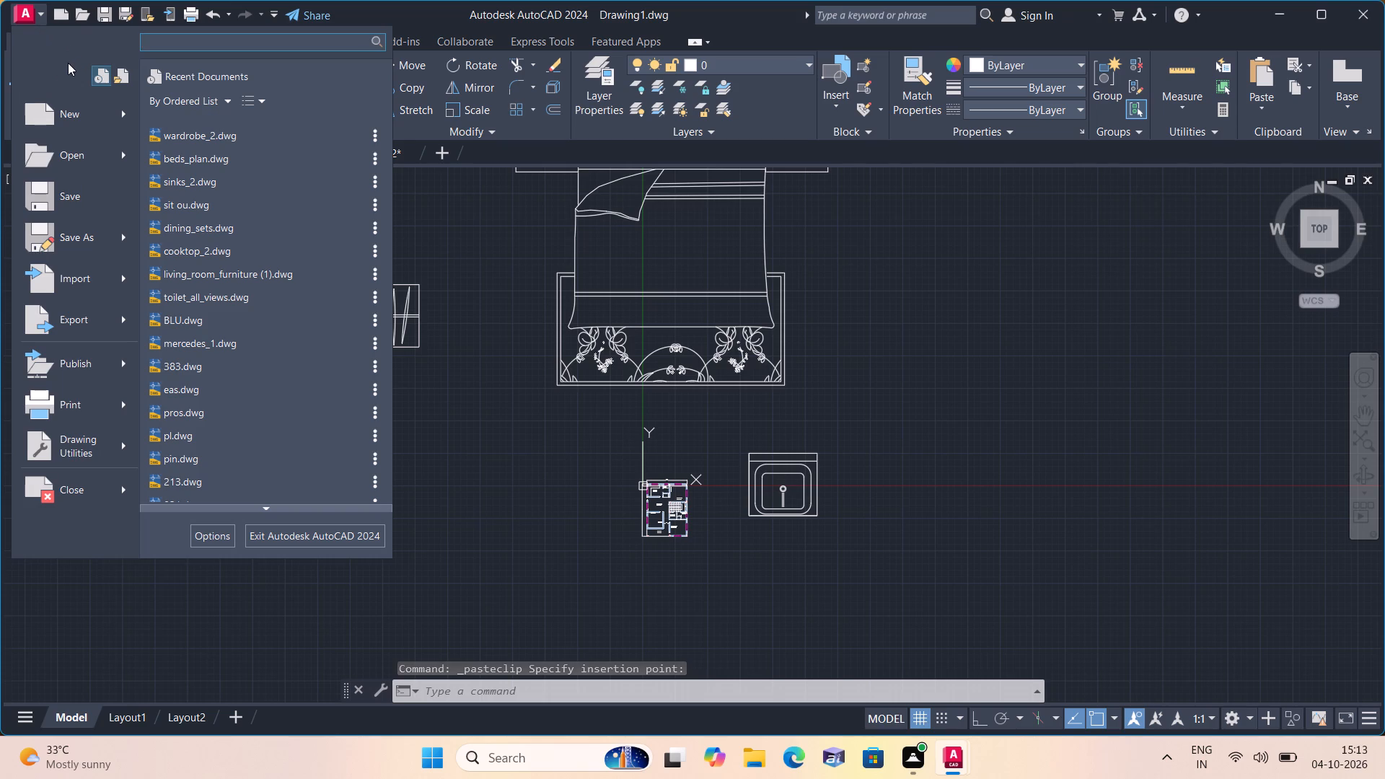
{"action": "left_click", "coordinate": [190, 296]}
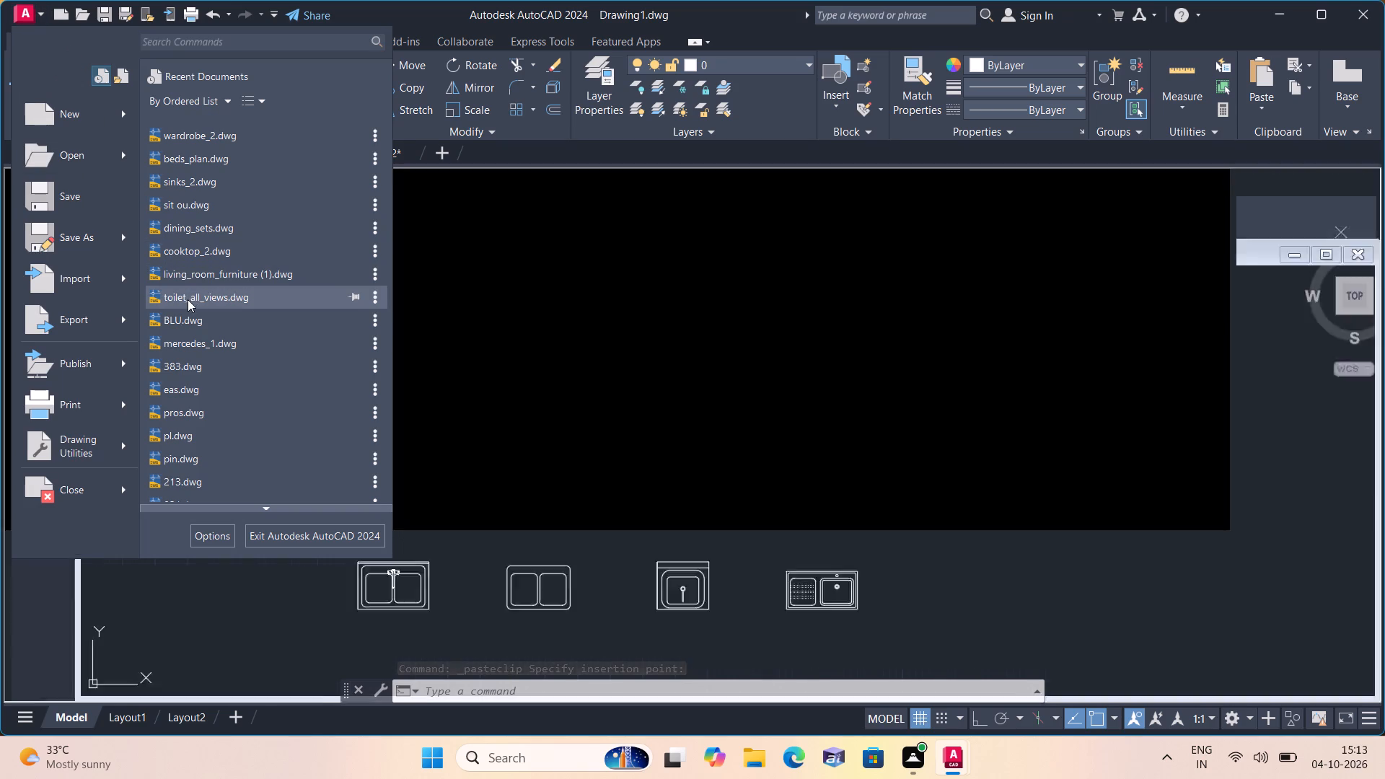
{"action": "left_click_drag", "start_coordinate": [832, 461], "coordinate": [830, 454]}
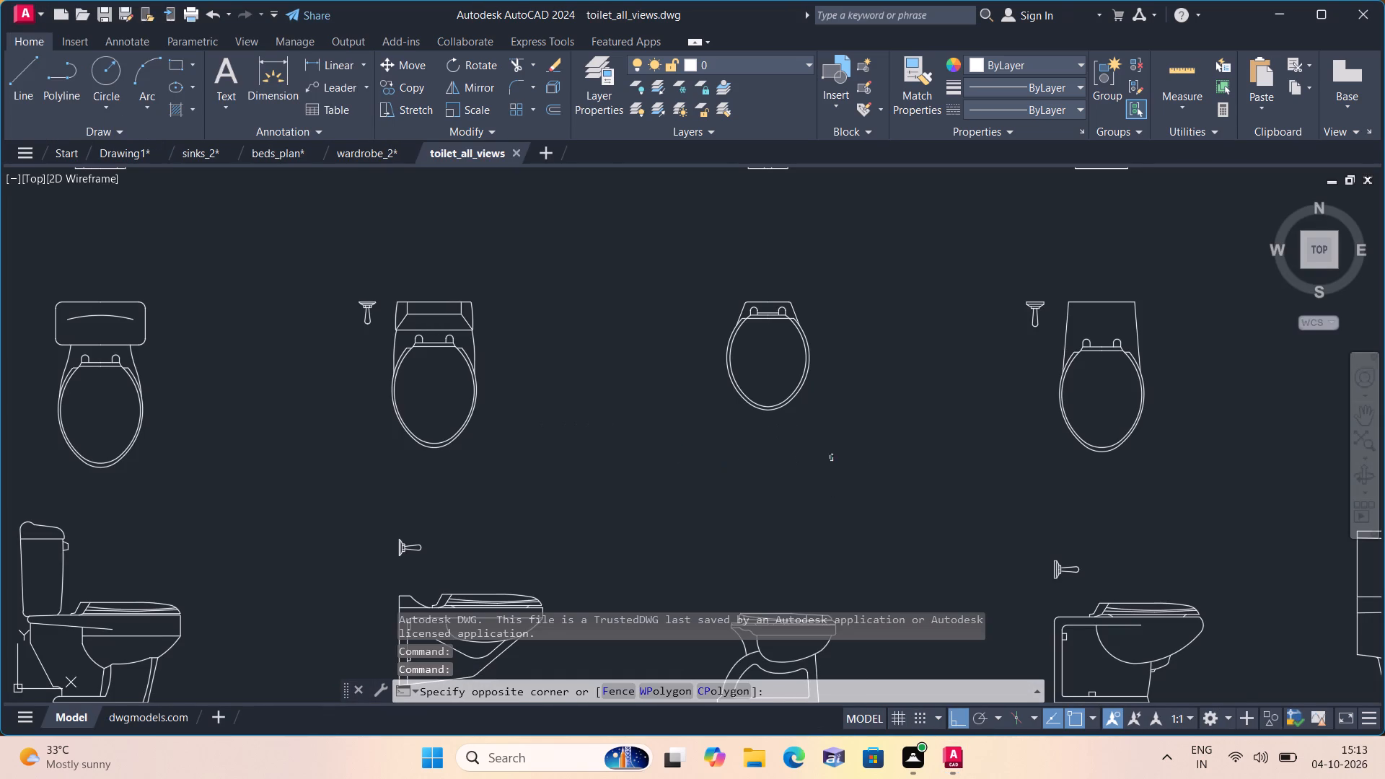
{"action": "left_click", "coordinate": [687, 242]}
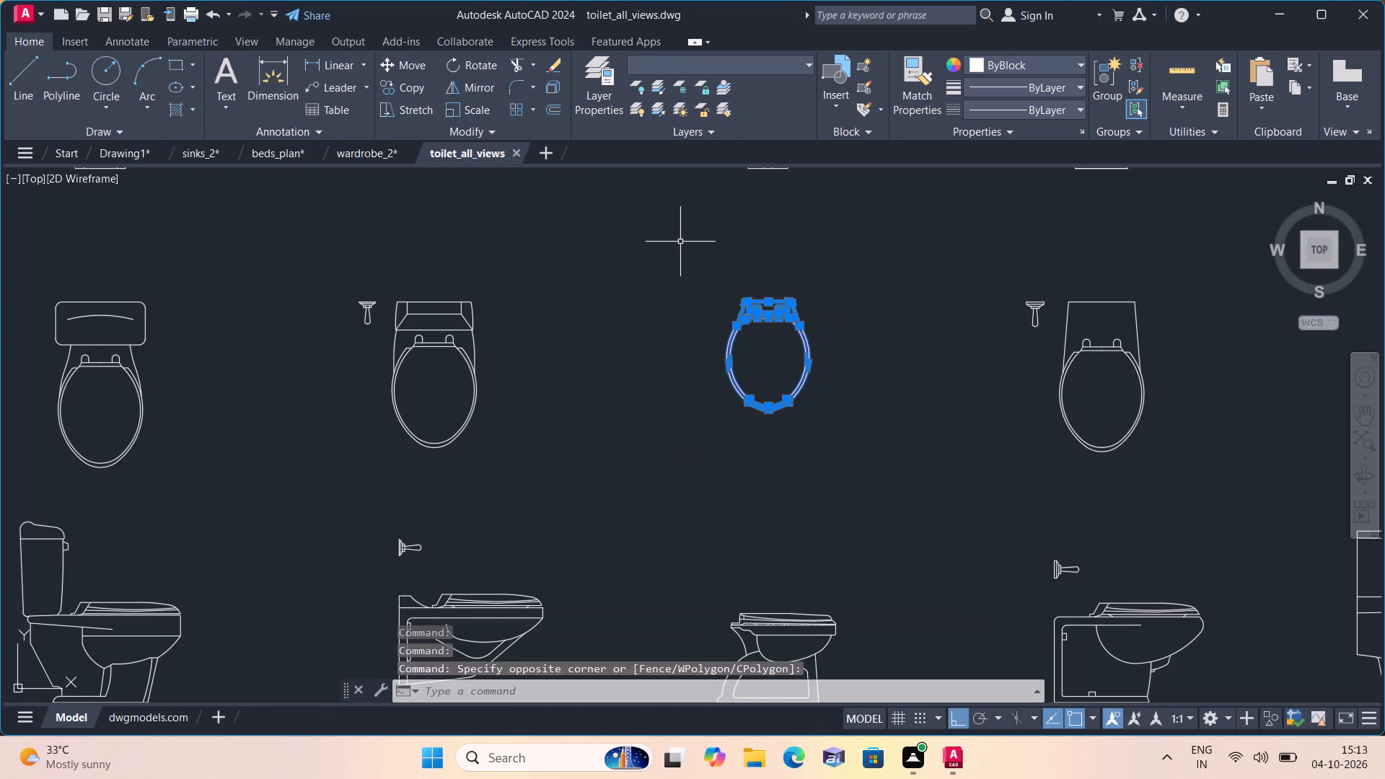
{"action": "key", "text": "ctrl+c"}
{"action": "left_click", "coordinate": [108, 156]}
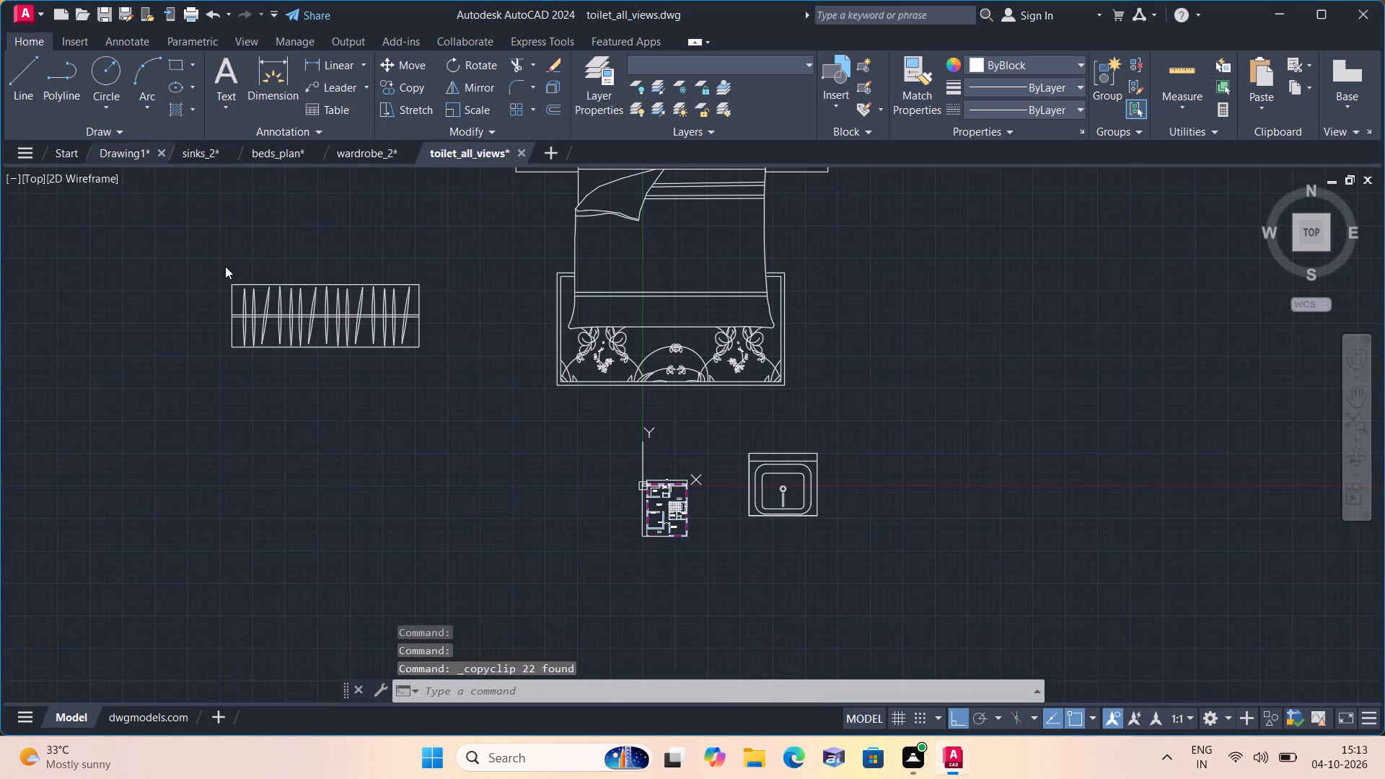
{"action": "key", "text": "ctrl+v"}
{"action": "left_click", "coordinate": [335, 472]}
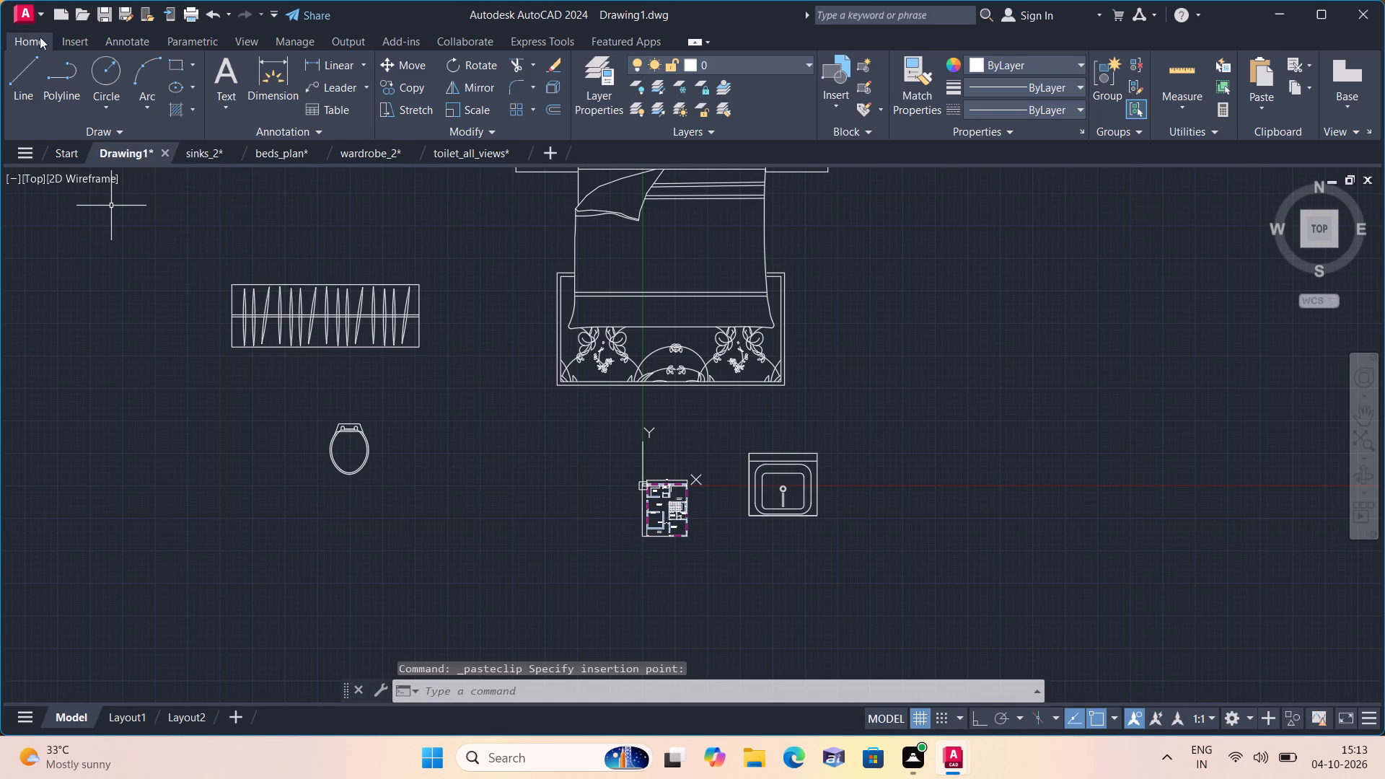
Copy the sofa set with square centre table and two side tables from living_room_furniture (1).dwg into Drawing1, east of the sink.
{"action": "left_click", "coordinate": [26, 17]}
{"action": "left_click", "coordinate": [225, 294]}
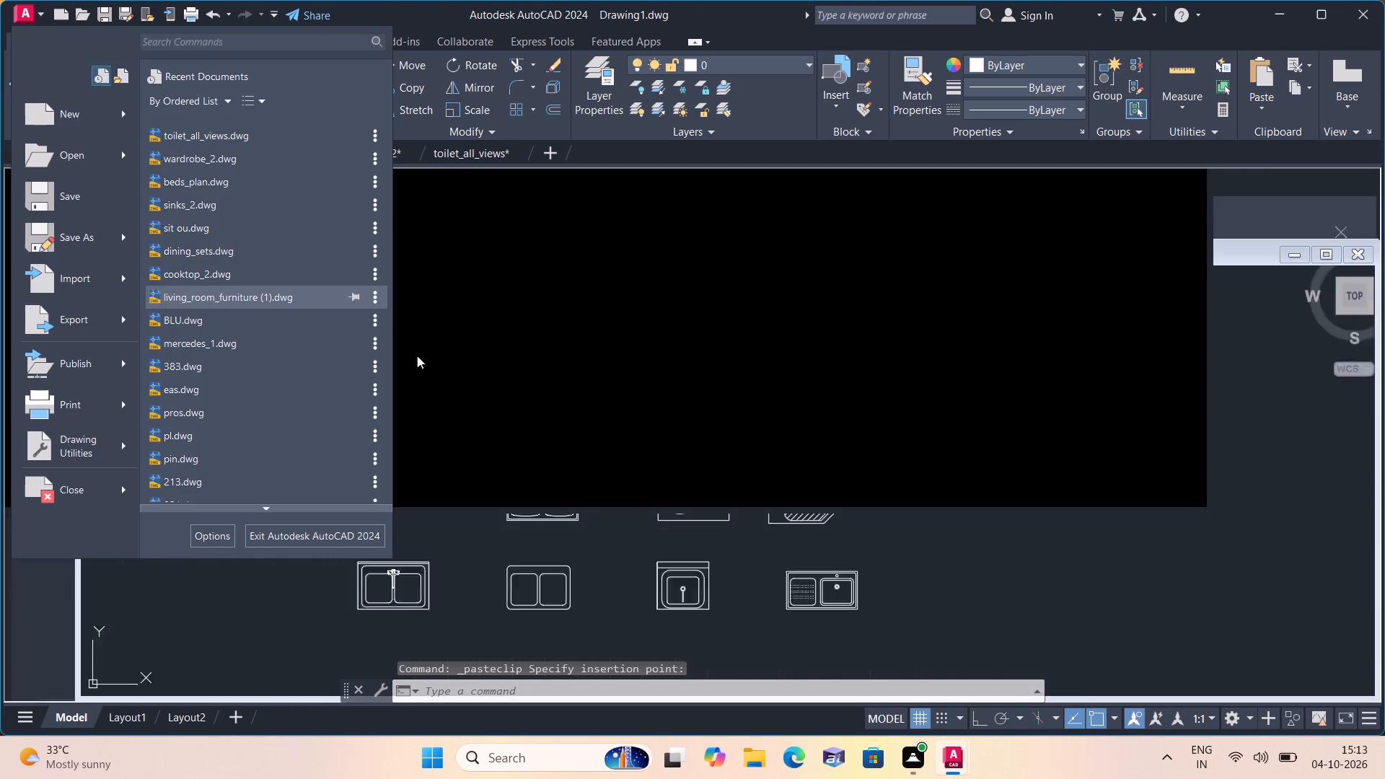
{"action": "left_click", "coordinate": [663, 446]}
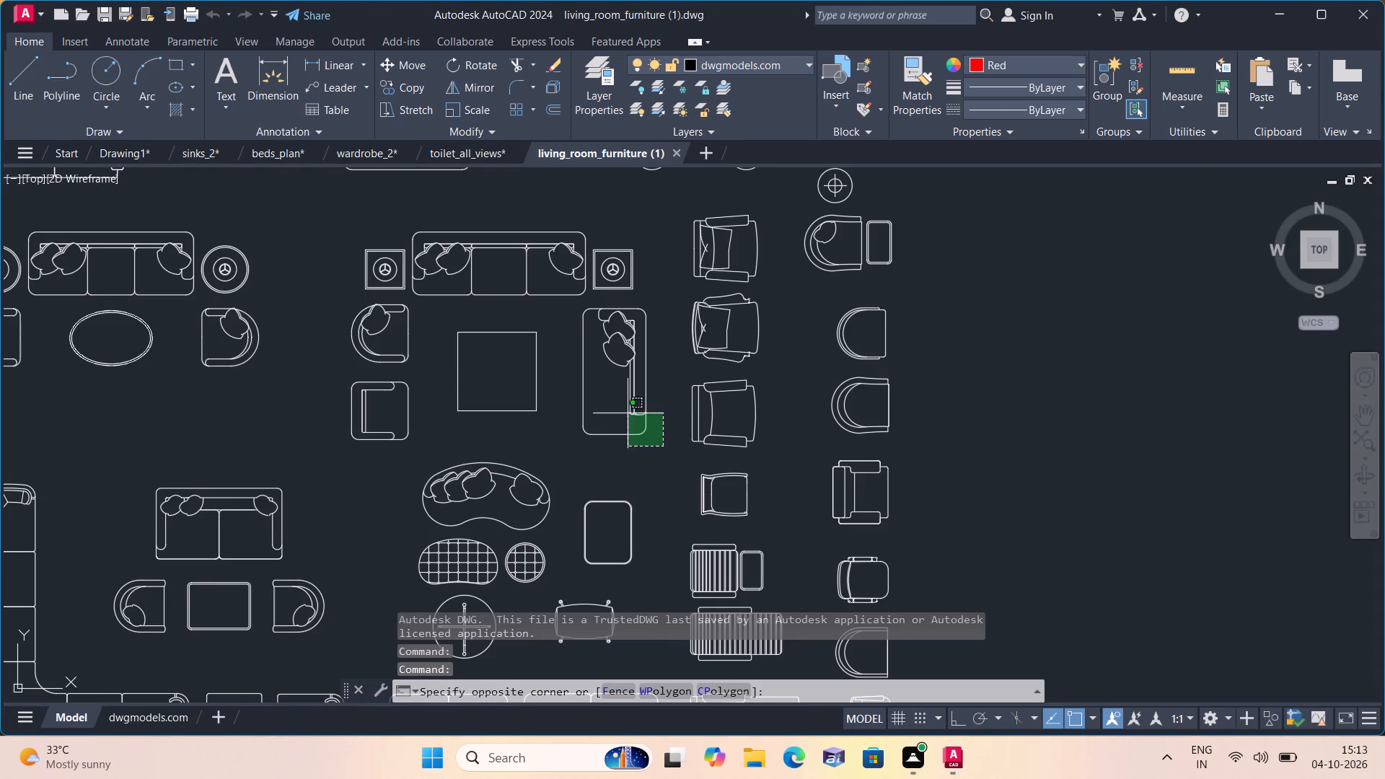
{"action": "left_click", "coordinate": [346, 222]}
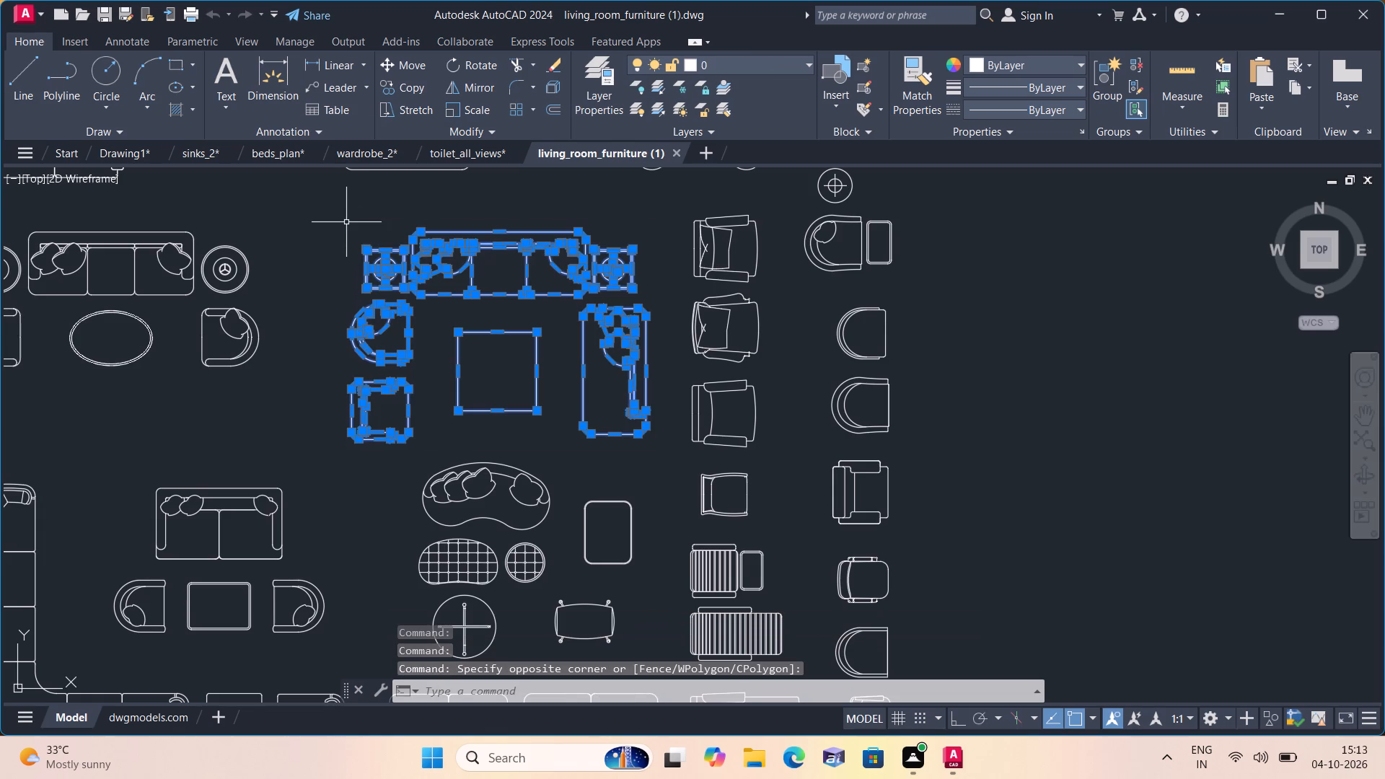
{"action": "key", "text": "ctrl+c"}
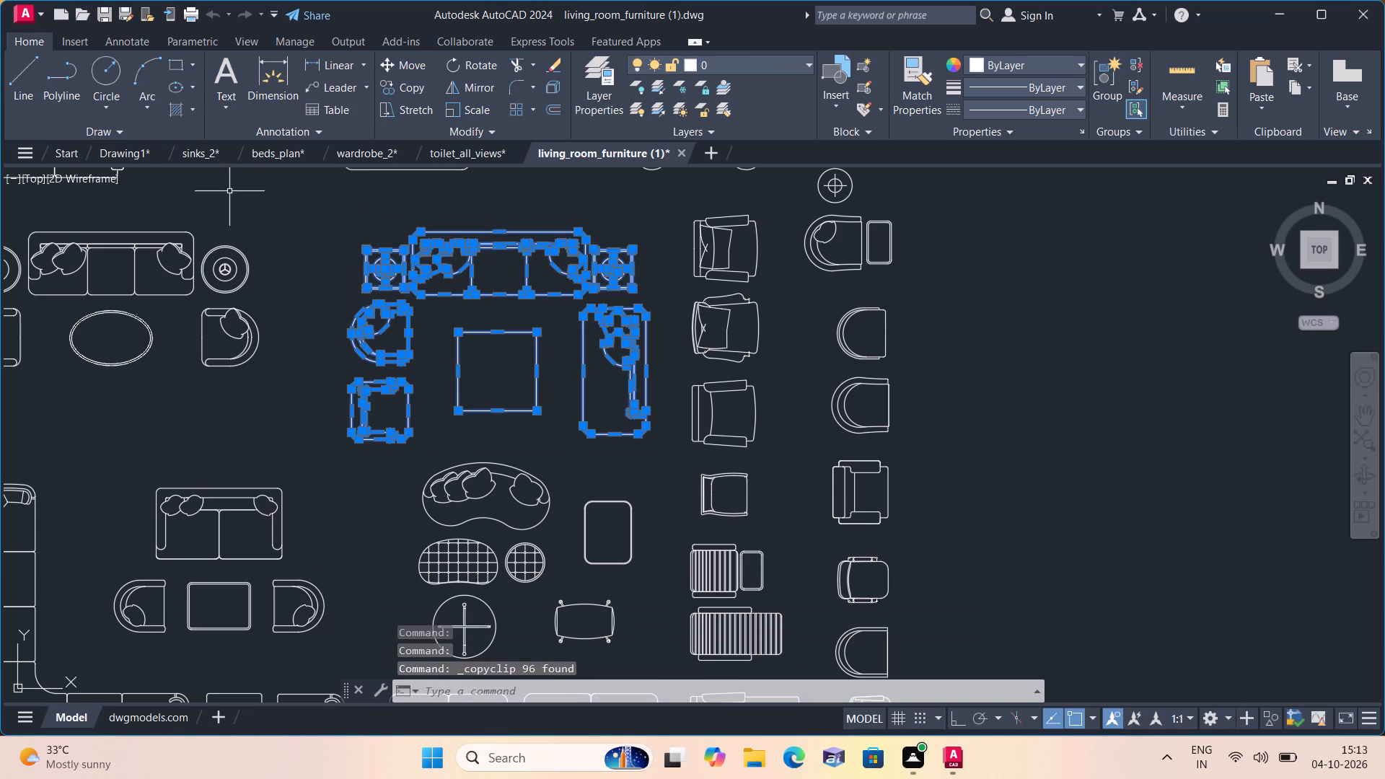
{"action": "left_click", "coordinate": [129, 154]}
{"action": "key", "text": "ctrl+v"}
{"action": "scroll", "coordinate": [208, 304], "scroll_direction": "down", "scroll_amount": 3}
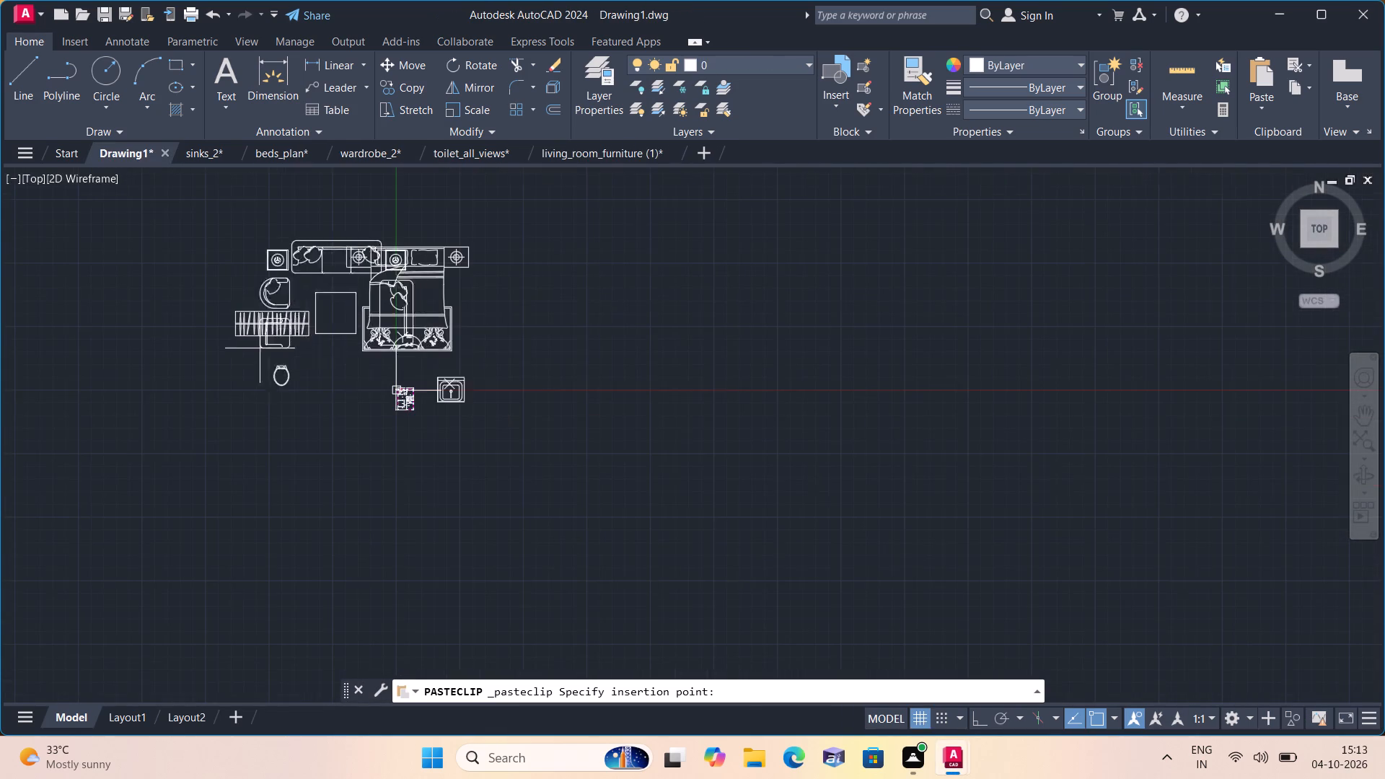
{"action": "left_click", "coordinate": [645, 397]}
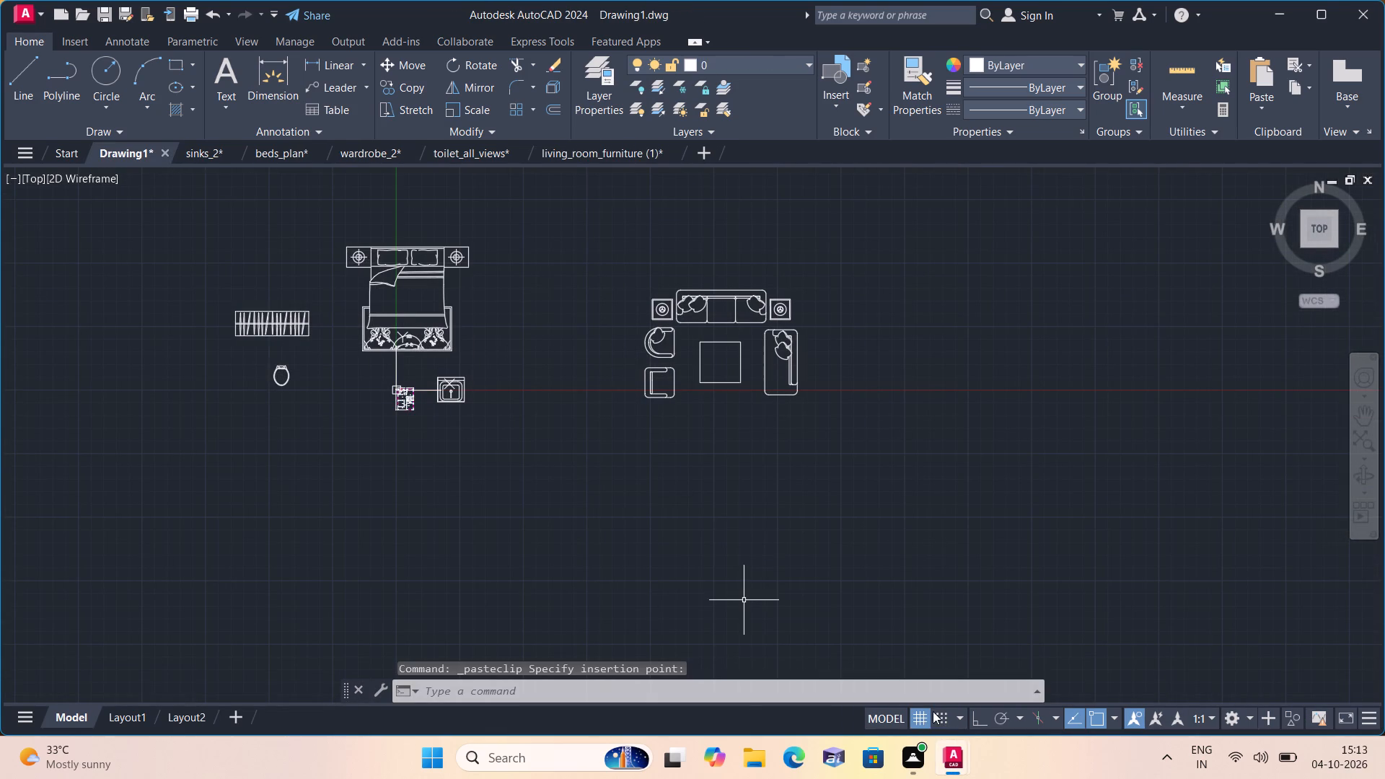
Turn on Ortho mode and rotate the whole sofa set to 270° about a base point on the three-seat sofa.
{"action": "left_click", "coordinate": [977, 719]}
{"action": "scroll", "coordinate": [871, 651], "scroll_direction": "down", "scroll_amount": 1}
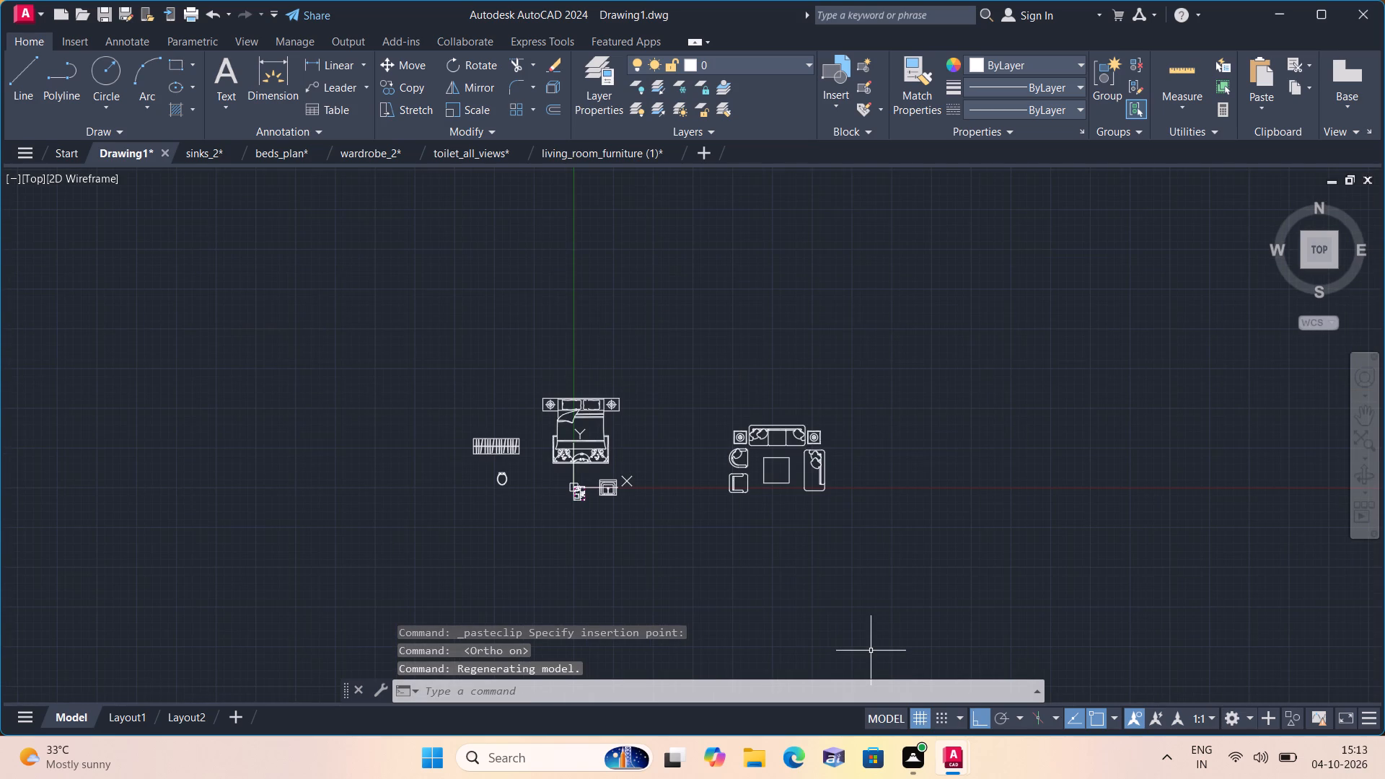
{"action": "scroll", "coordinate": [871, 651], "scroll_direction": "up", "scroll_amount": 1}
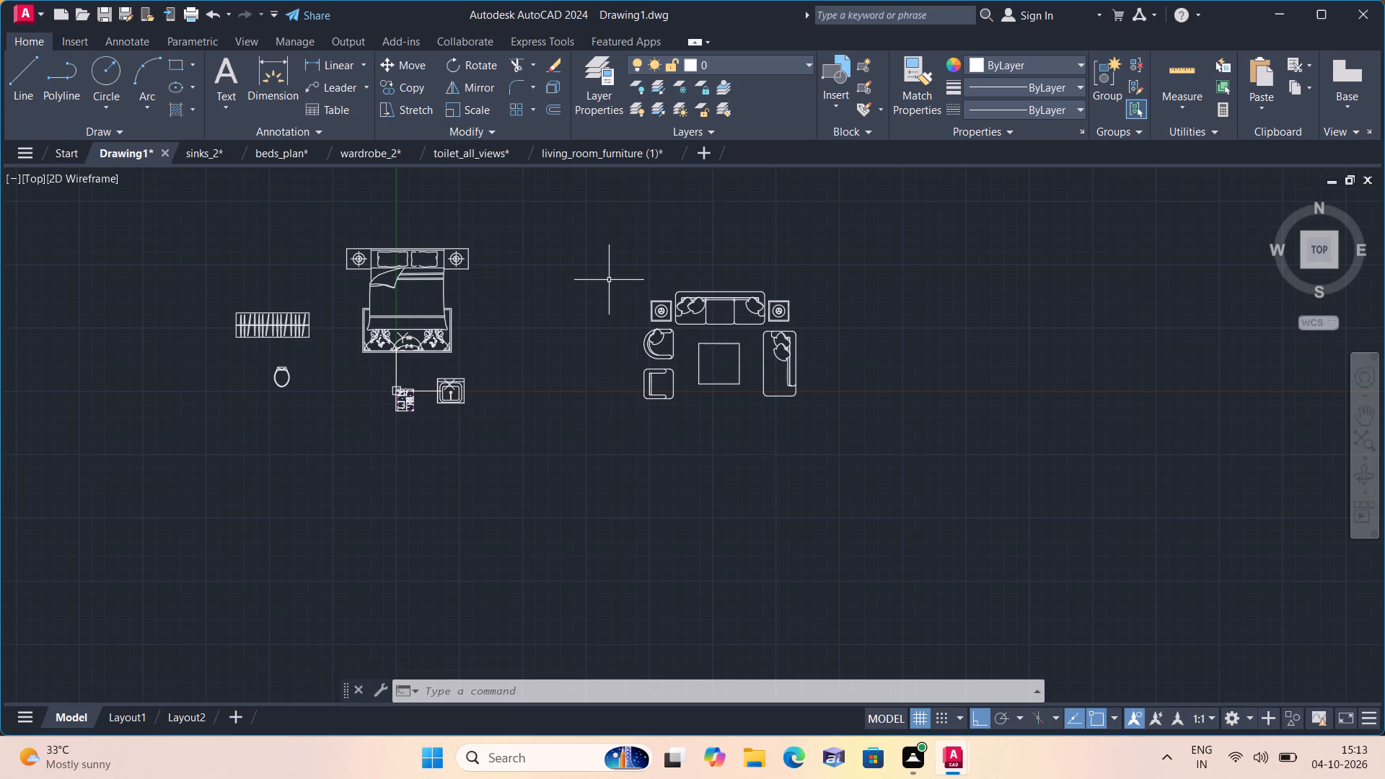
{"action": "left_click_drag", "start_coordinate": [609, 280], "coordinate": [614, 294]}
{"action": "left_click", "coordinate": [894, 457]}
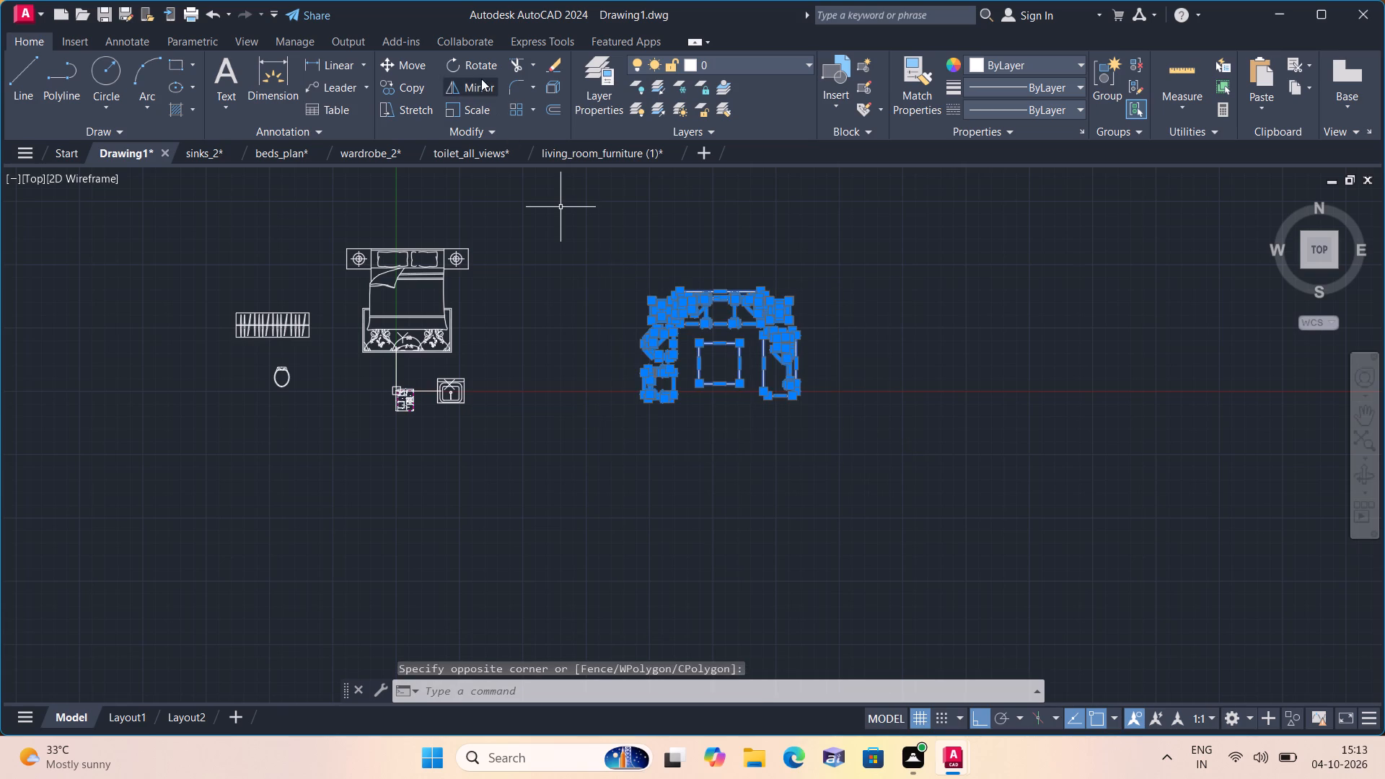
{"action": "left_click_drag", "start_coordinate": [475, 63], "coordinate": [480, 72]}
{"action": "left_click", "coordinate": [710, 315]}
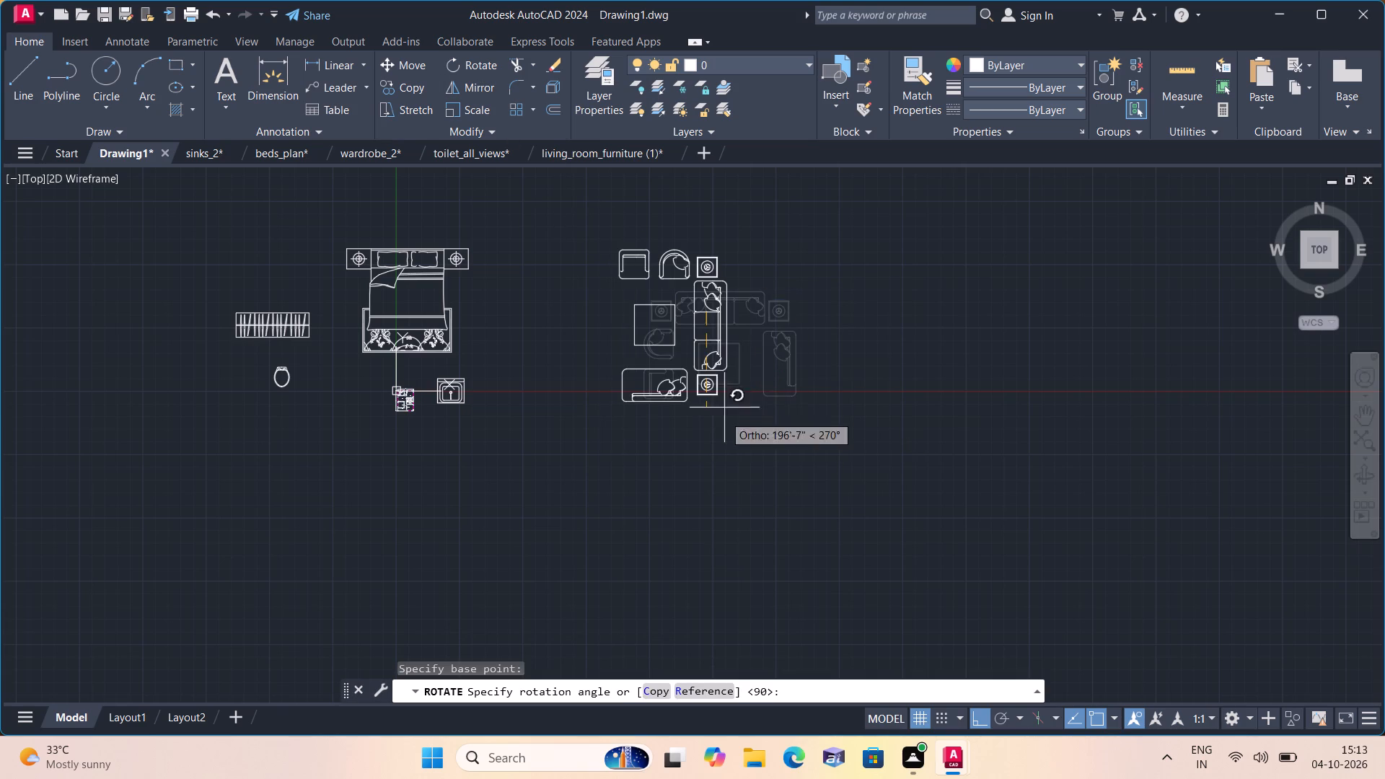
{"action": "left_click", "coordinate": [716, 448]}
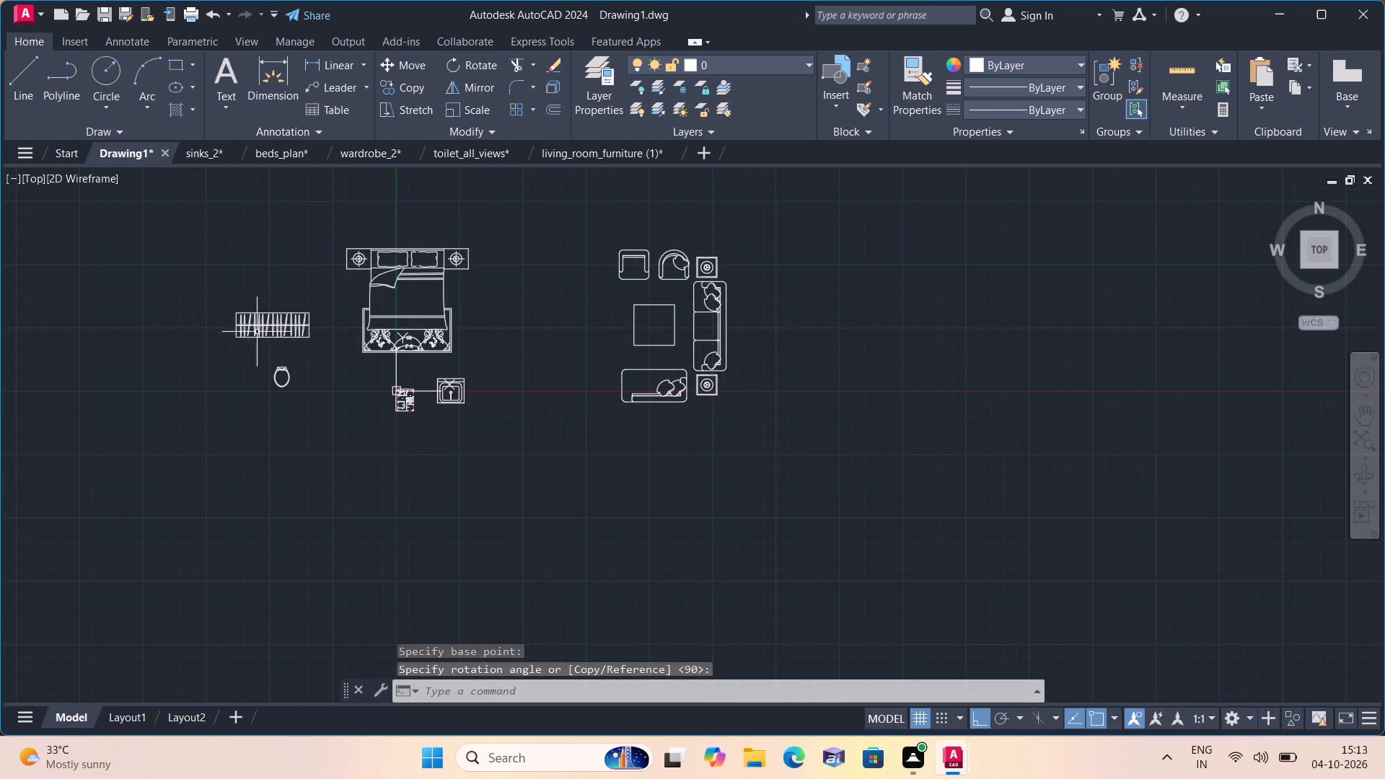
{"action": "middle_click_drag", "start_coordinate": [264, 340], "coordinate": [378, 351]}
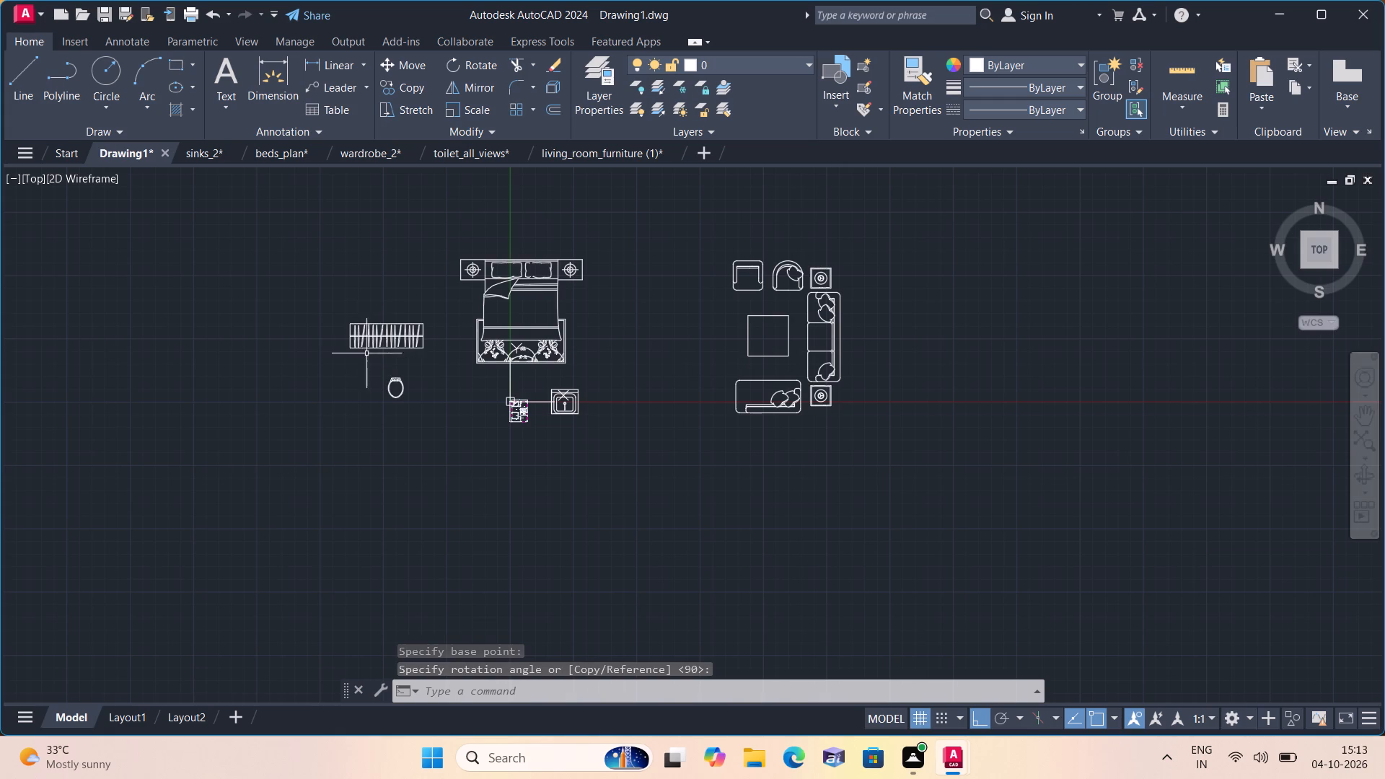
Copy the double bed with its nightstands about 591'-9" due west of the original.
{"action": "middle_click_drag", "start_coordinate": [331, 315], "coordinate": [335, 393]}
{"action": "scroll", "coordinate": [423, 394], "scroll_direction": "up", "scroll_amount": 1}
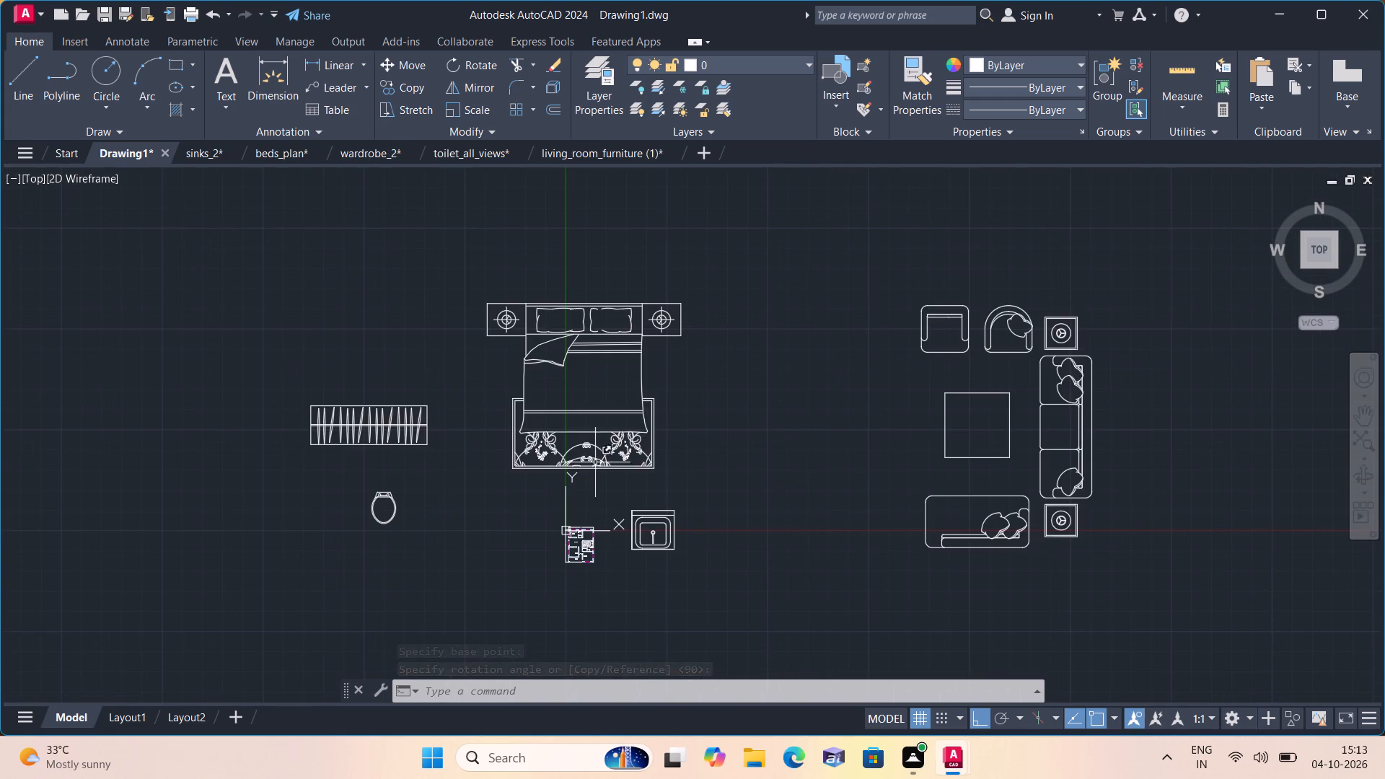
{"action": "left_click_drag", "start_coordinate": [701, 485], "coordinate": [690, 475]}
{"action": "left_click", "coordinate": [462, 257]}
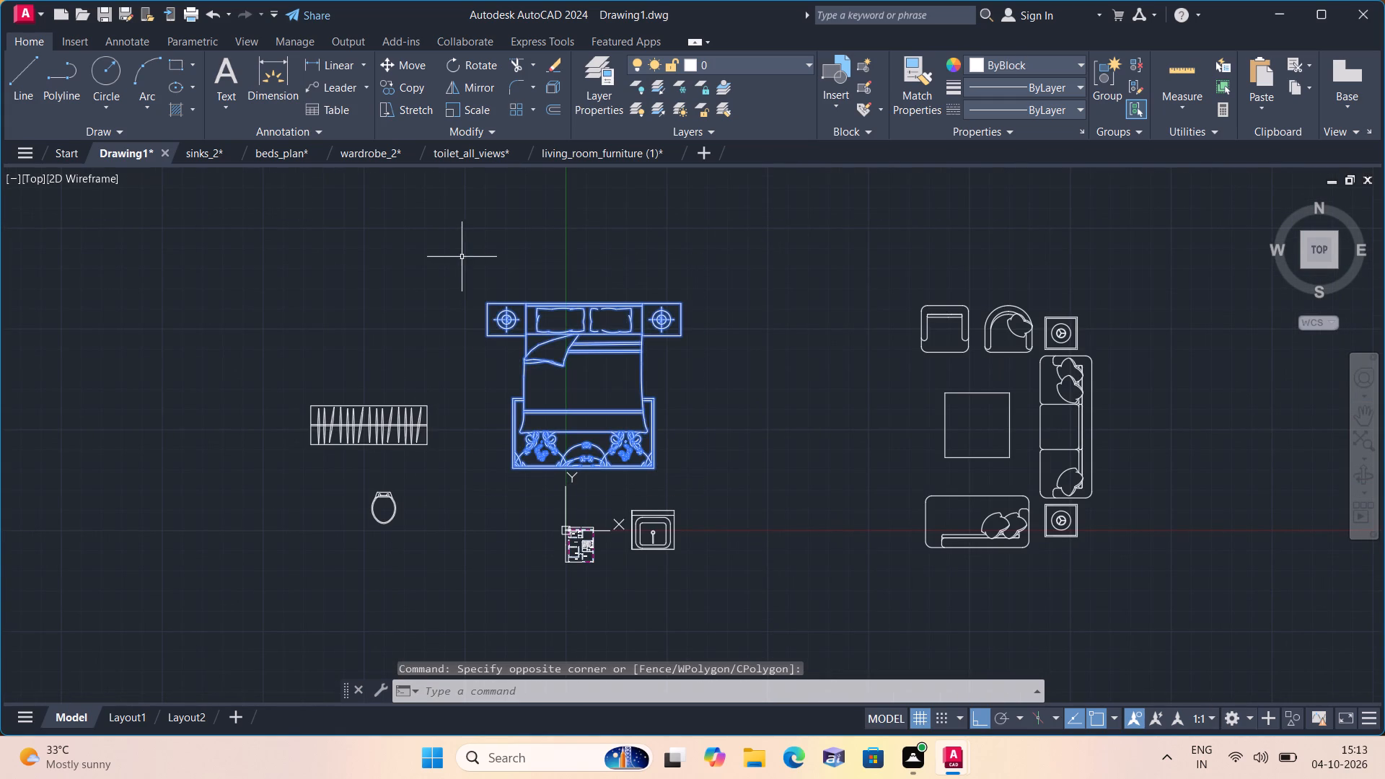
{"action": "left_click", "coordinate": [396, 87]}
{"action": "left_click", "coordinate": [570, 353]}
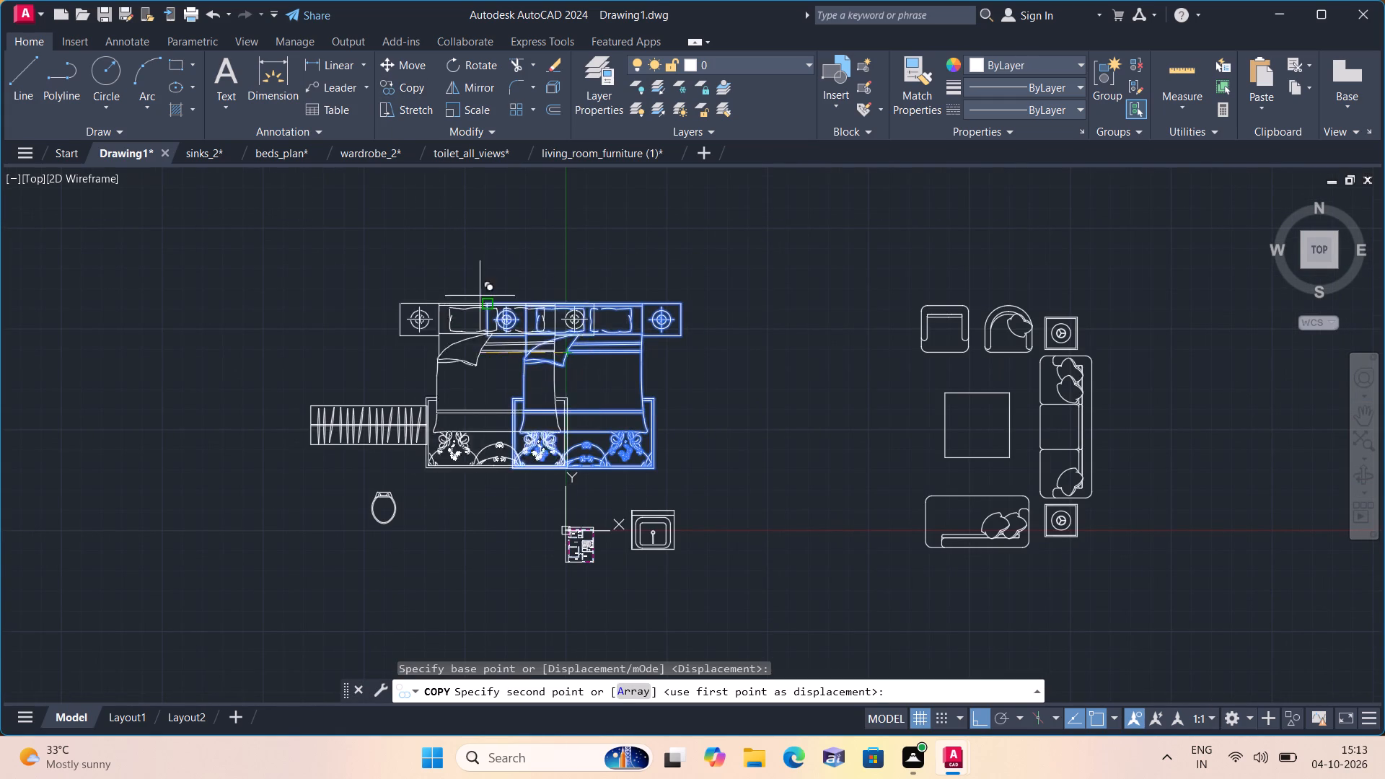
{"action": "left_click", "coordinate": [108, 273]}
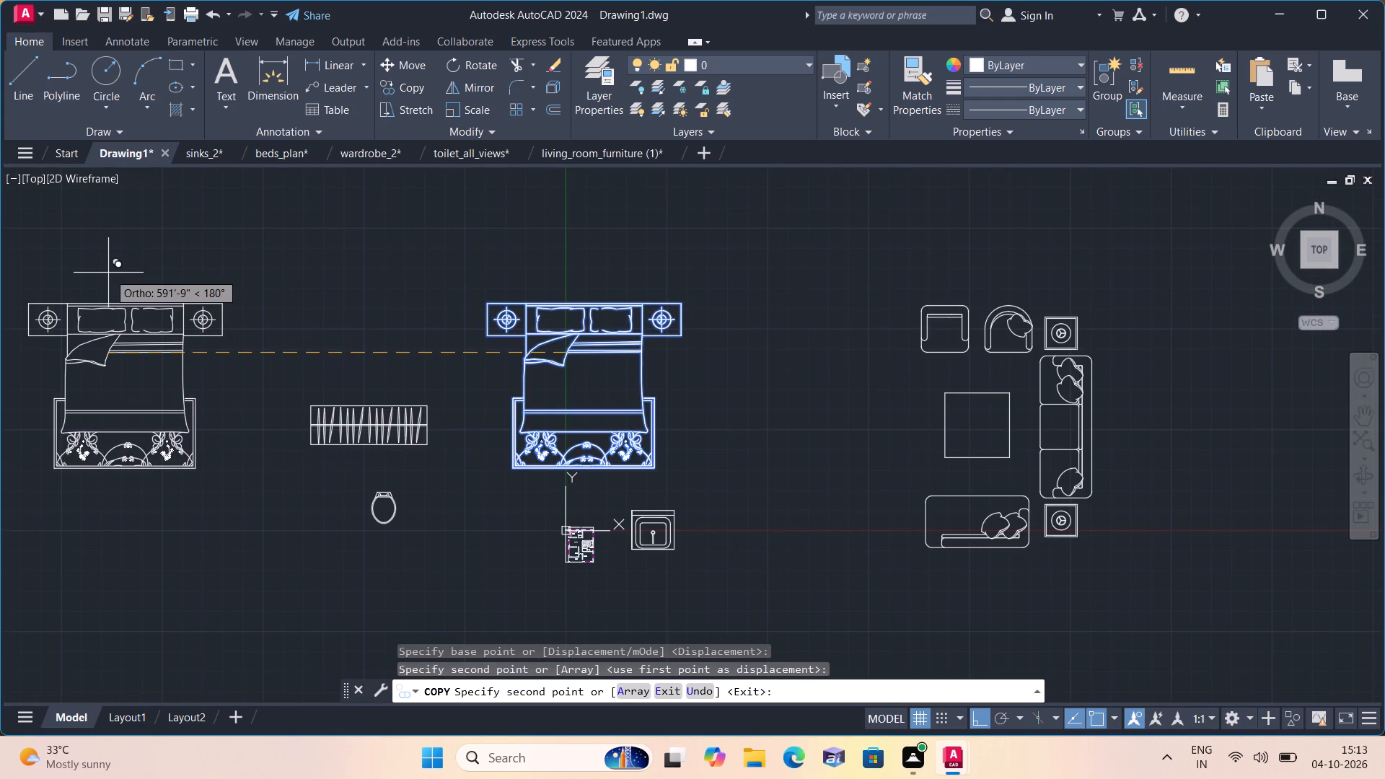
{"action": "key", "text": "Escape"}
Copy the horizontal wardrobe straight south, placing the duplicate below the toilet.
{"action": "scroll", "coordinate": [153, 369], "scroll_direction": "down", "scroll_amount": 1}
{"action": "middle_click_drag", "start_coordinate": [153, 369], "coordinate": [282, 301]}
{"action": "scroll", "coordinate": [315, 299], "scroll_direction": "up", "scroll_amount": 1}
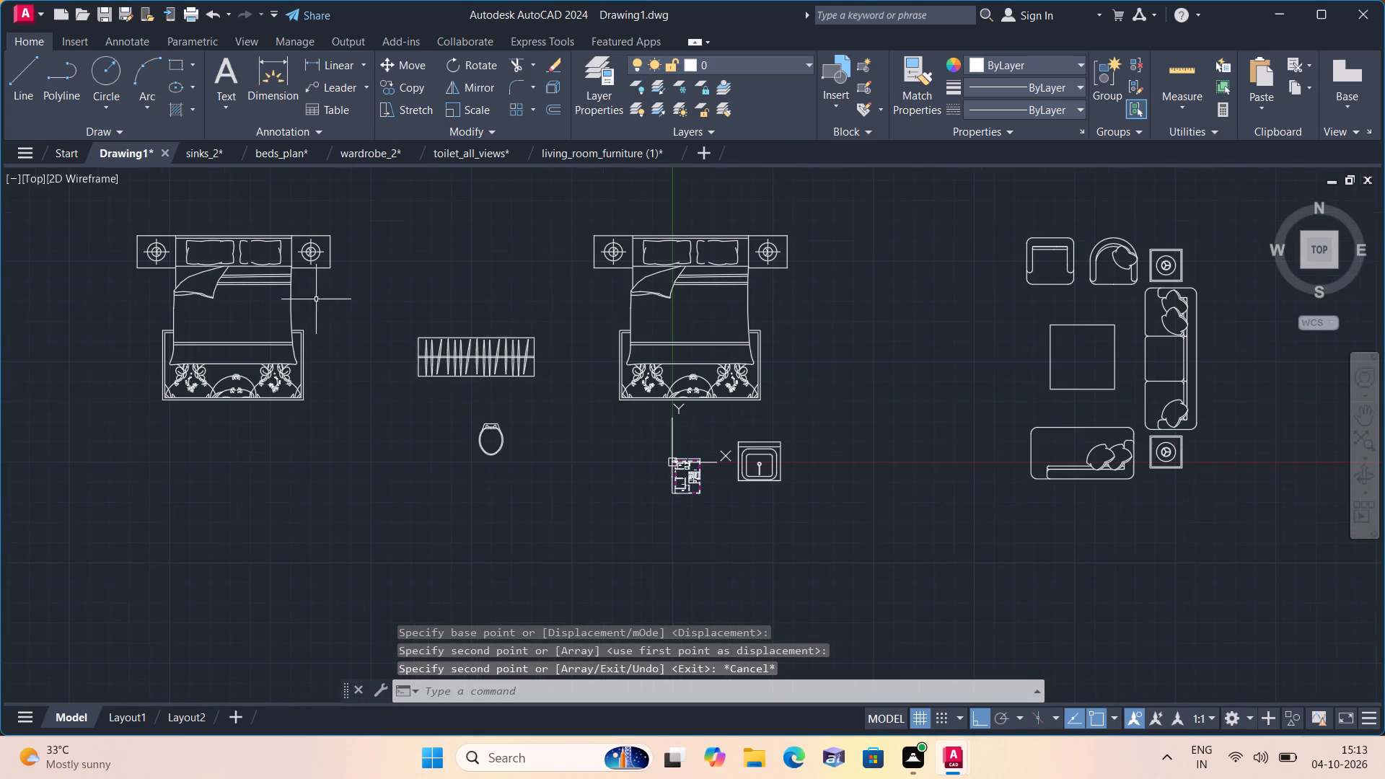
{"action": "left_click_drag", "start_coordinate": [545, 389], "coordinate": [537, 382]}
{"action": "left_click", "coordinate": [372, 312]}
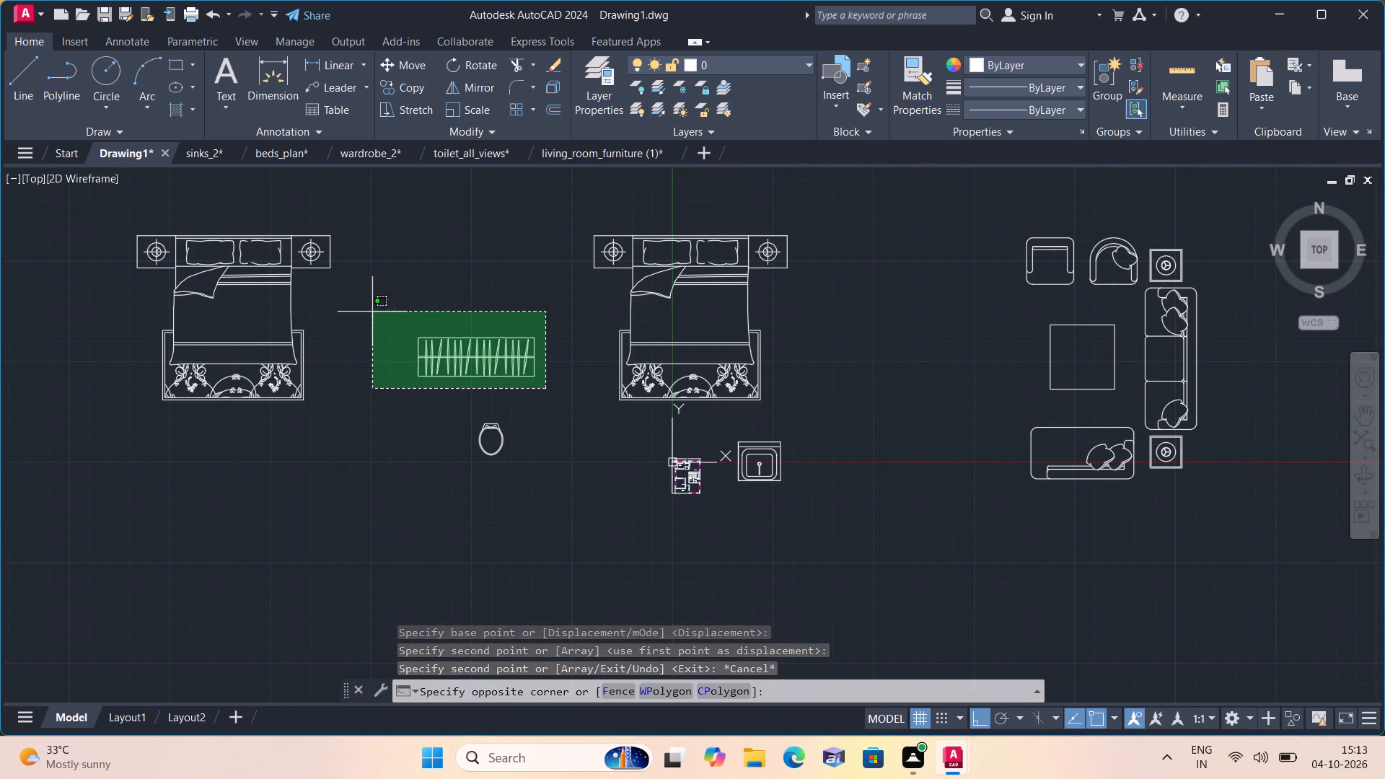
{"action": "left_click_drag", "start_coordinate": [414, 85], "coordinate": [413, 98]}
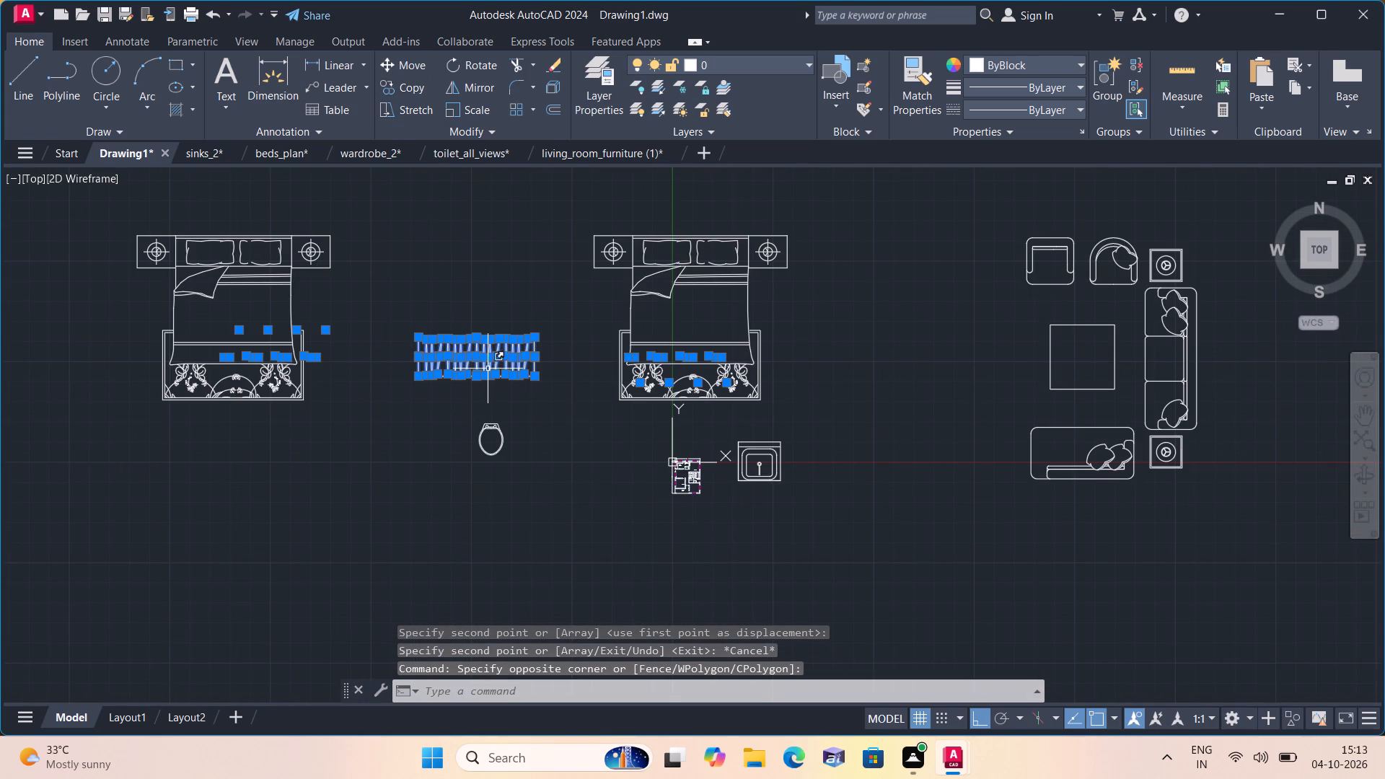
{"action": "left_click", "coordinate": [408, 92]}
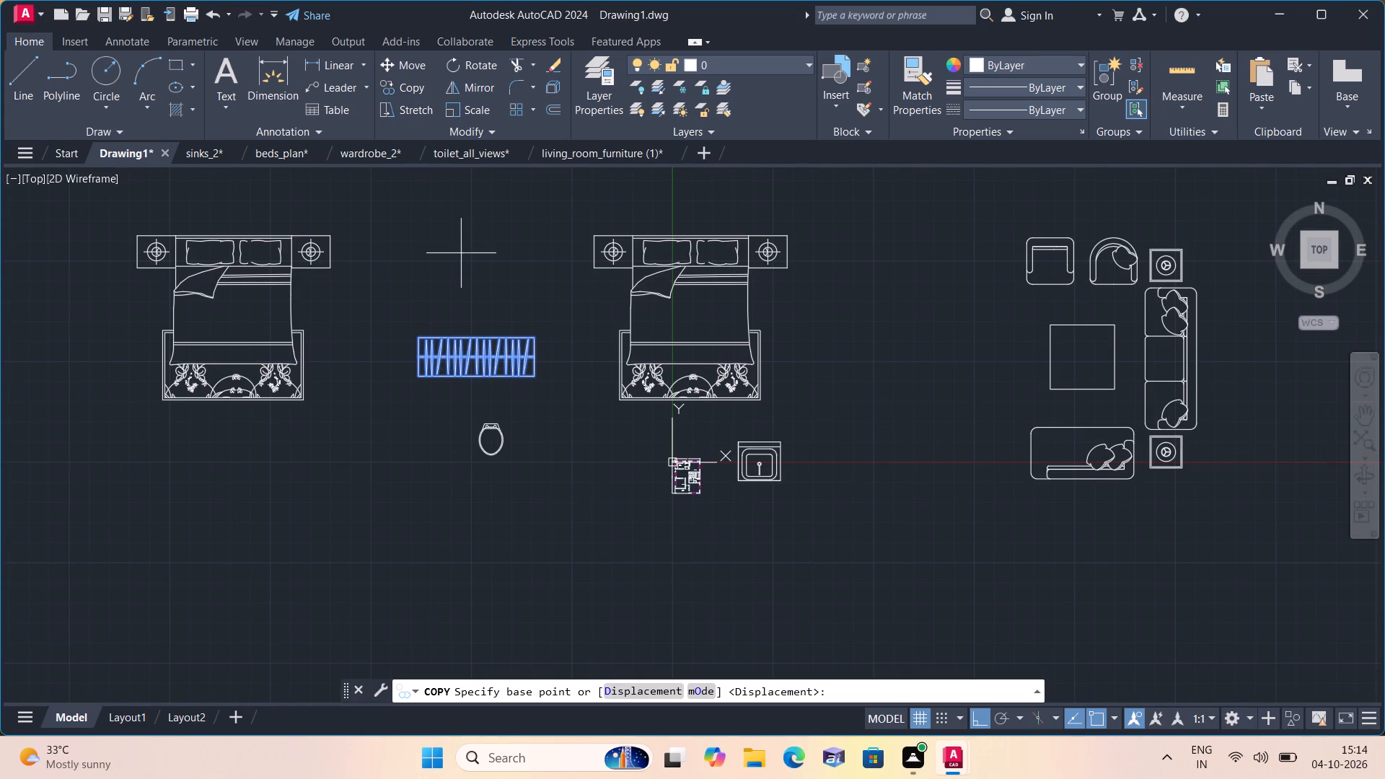
{"action": "left_click", "coordinate": [462, 333]}
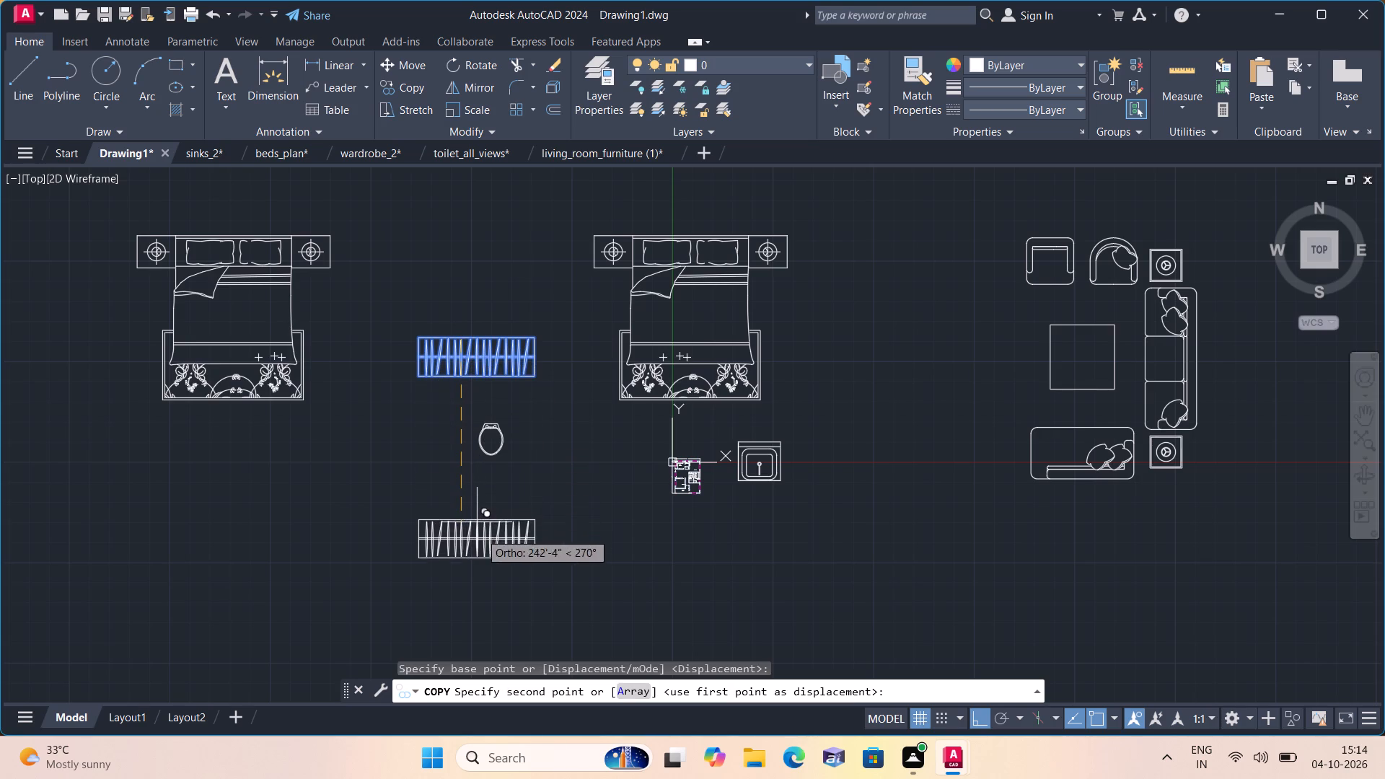
{"action": "left_click", "coordinate": [481, 541]}
{"action": "key", "text": "Escape"}
Rotate the original wardrobe above the toilet to 270° about a base point inside it, making it vertical.
{"action": "left_click", "coordinate": [571, 388]}
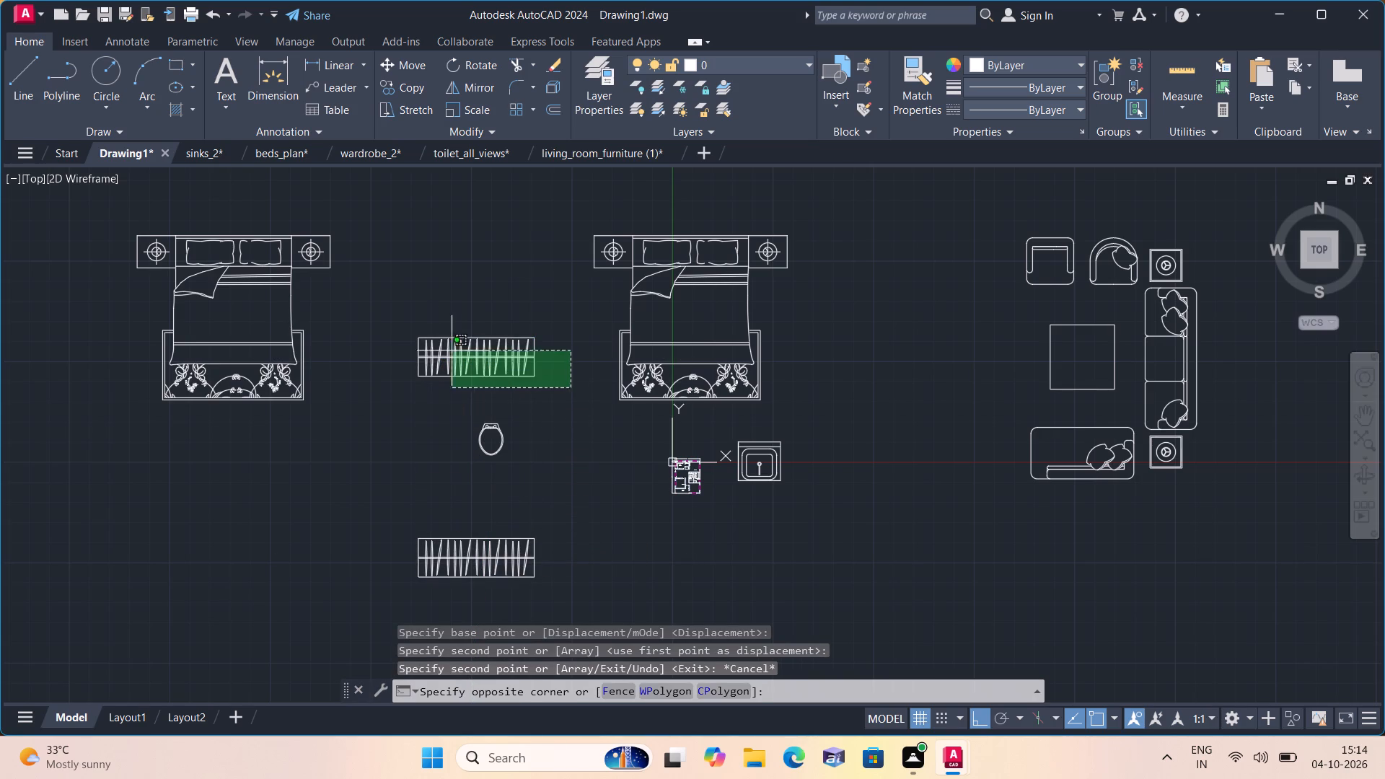
{"action": "left_click", "coordinate": [401, 317]}
{"action": "left_click", "coordinate": [475, 66]}
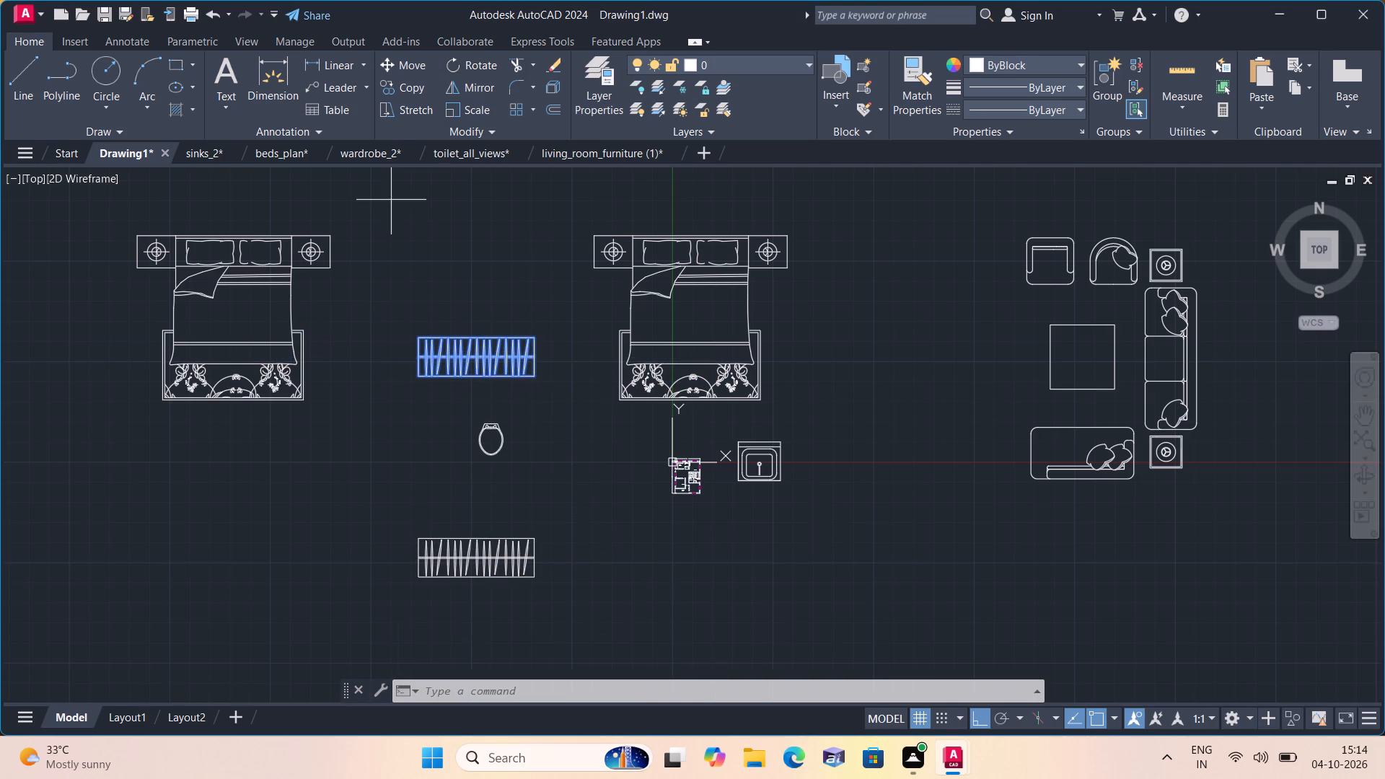
{"action": "left_click", "coordinate": [498, 362]}
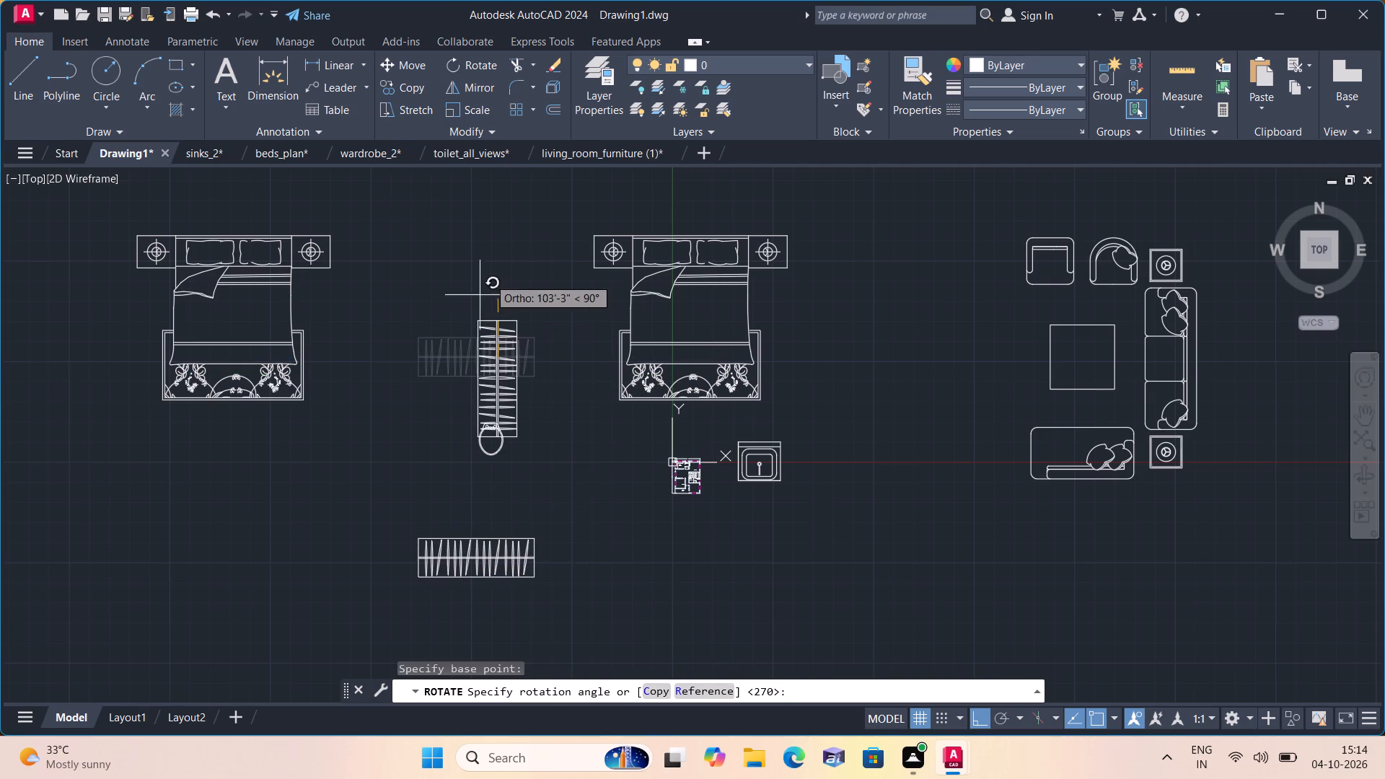
{"action": "left_click", "coordinate": [517, 459]}
Rotate the copied western bed 90° about a base point on the bed.
{"action": "left_click_drag", "start_coordinate": [421, 452], "coordinate": [411, 441]}
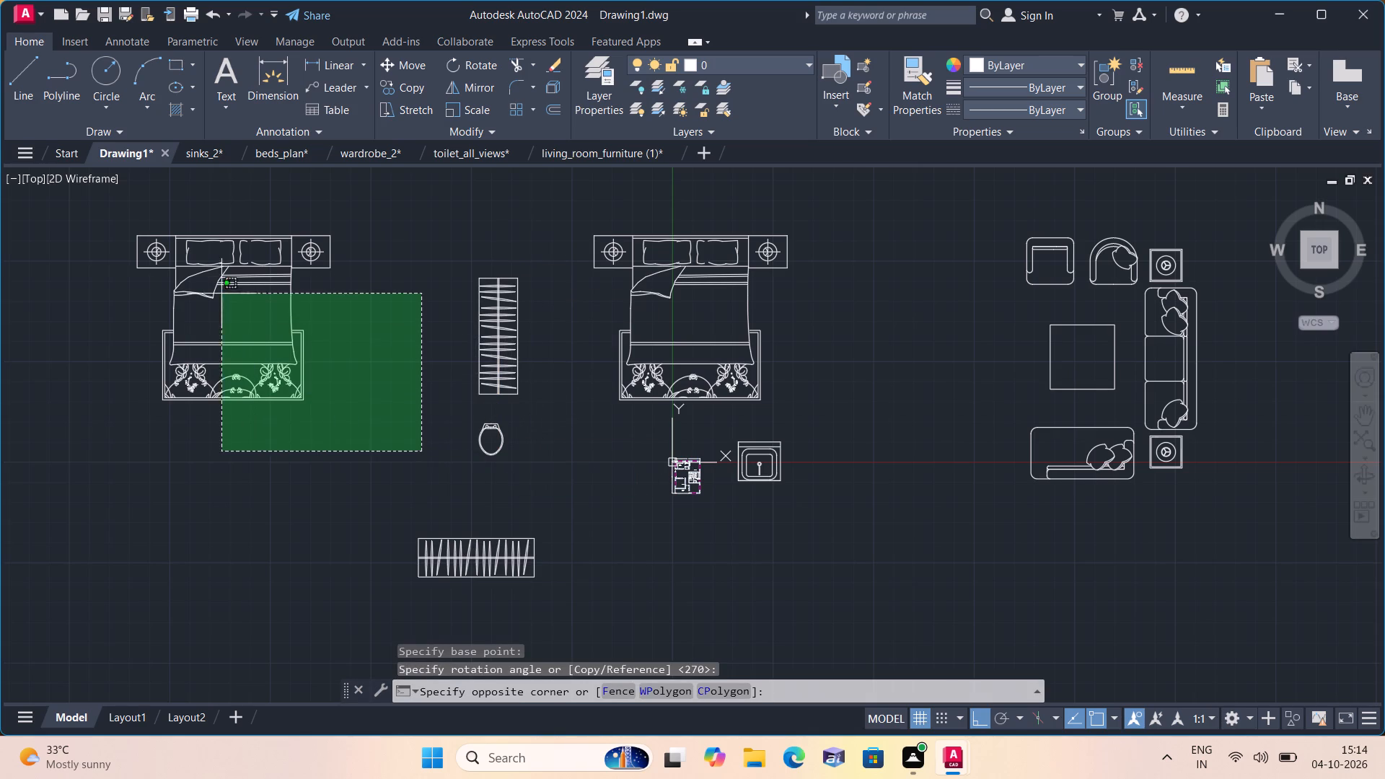
{"action": "left_click", "coordinate": [89, 212]}
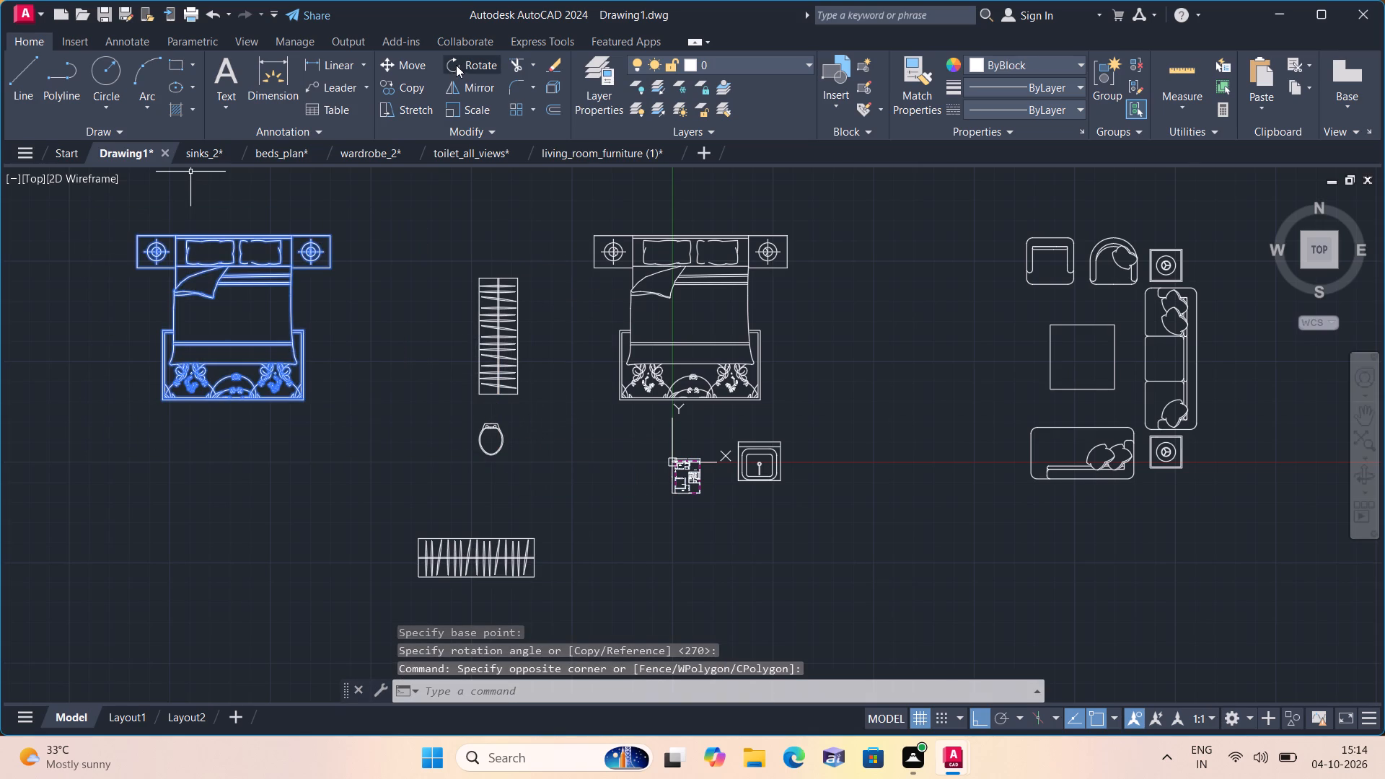
{"action": "left_click", "coordinate": [456, 65]}
{"action": "left_click", "coordinate": [260, 340]}
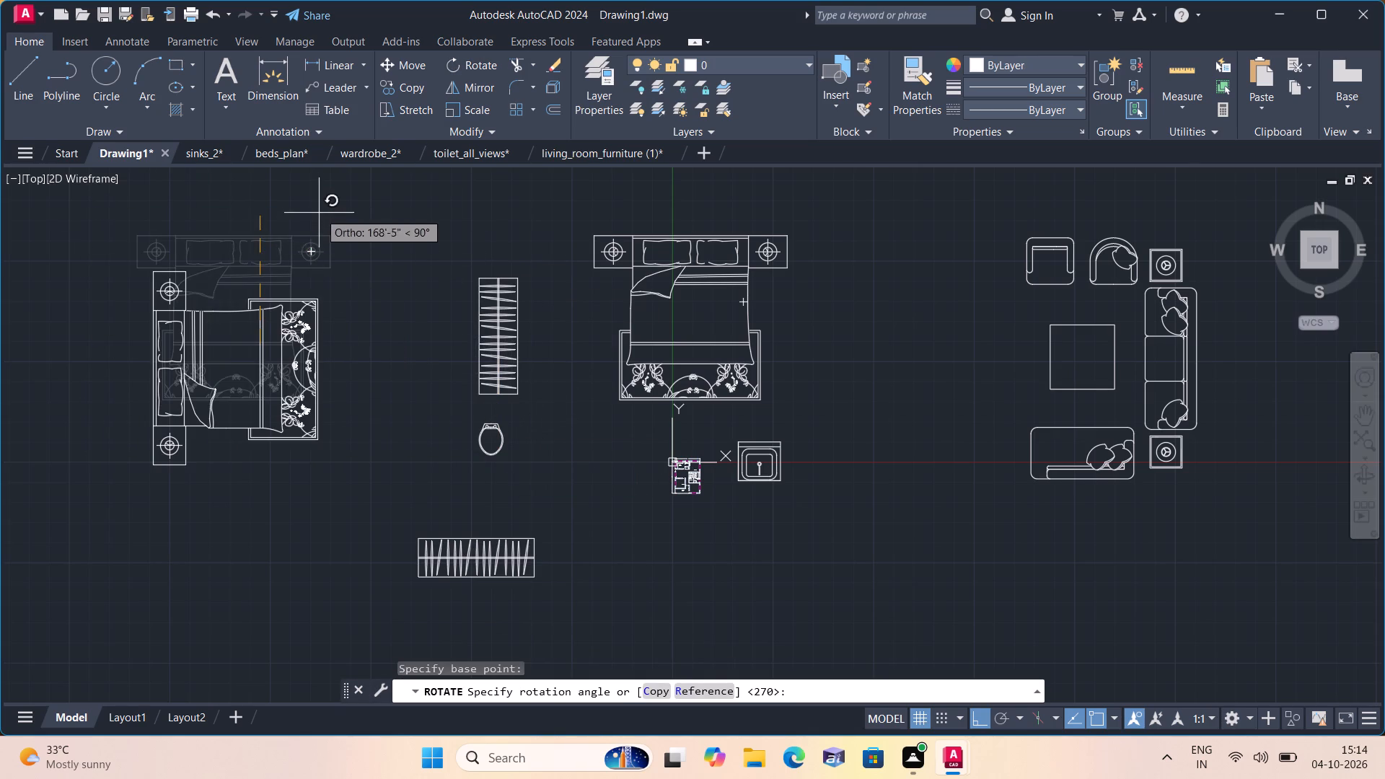
{"action": "left_click", "coordinate": [317, 208]}
Mirror the sink across a horizontal line below it, keeping the source object.
{"action": "scroll", "coordinate": [330, 294], "scroll_direction": "down", "scroll_amount": 1}
{"action": "scroll", "coordinate": [330, 292], "scroll_direction": "up", "scroll_amount": 1}
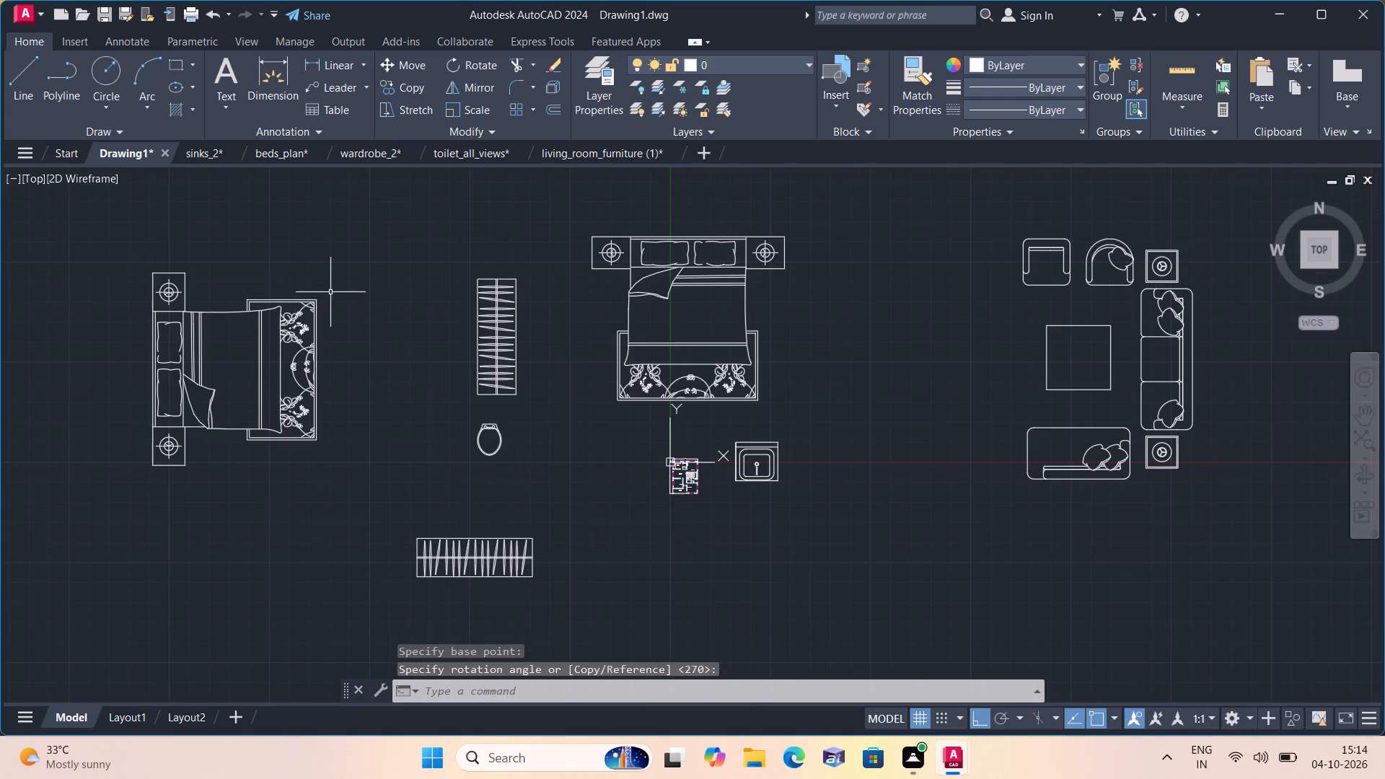
{"action": "scroll", "coordinate": [330, 292], "scroll_direction": "up", "scroll_amount": 1}
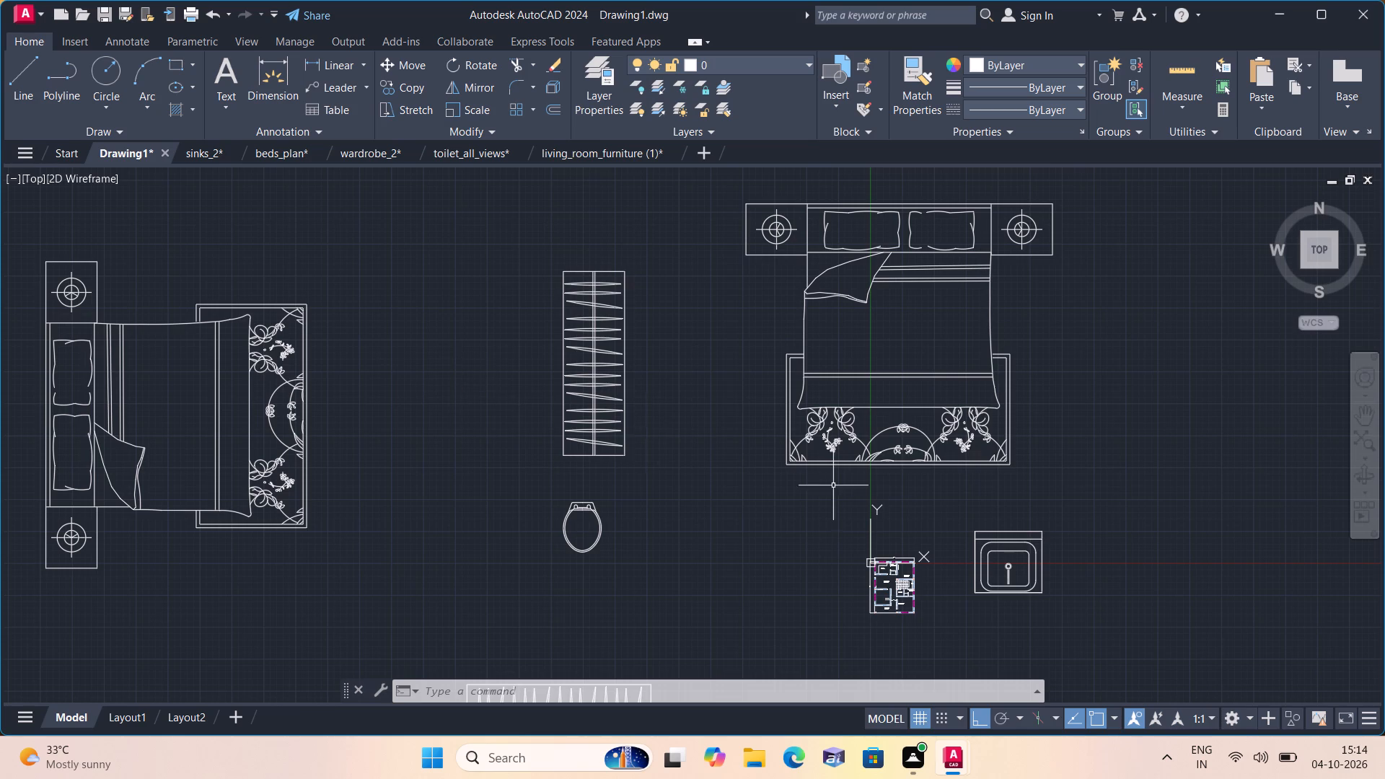
{"action": "scroll", "coordinate": [1016, 530], "scroll_direction": "down", "scroll_amount": 1}
{"action": "middle_click_drag", "start_coordinate": [1000, 521], "coordinate": [890, 405]}
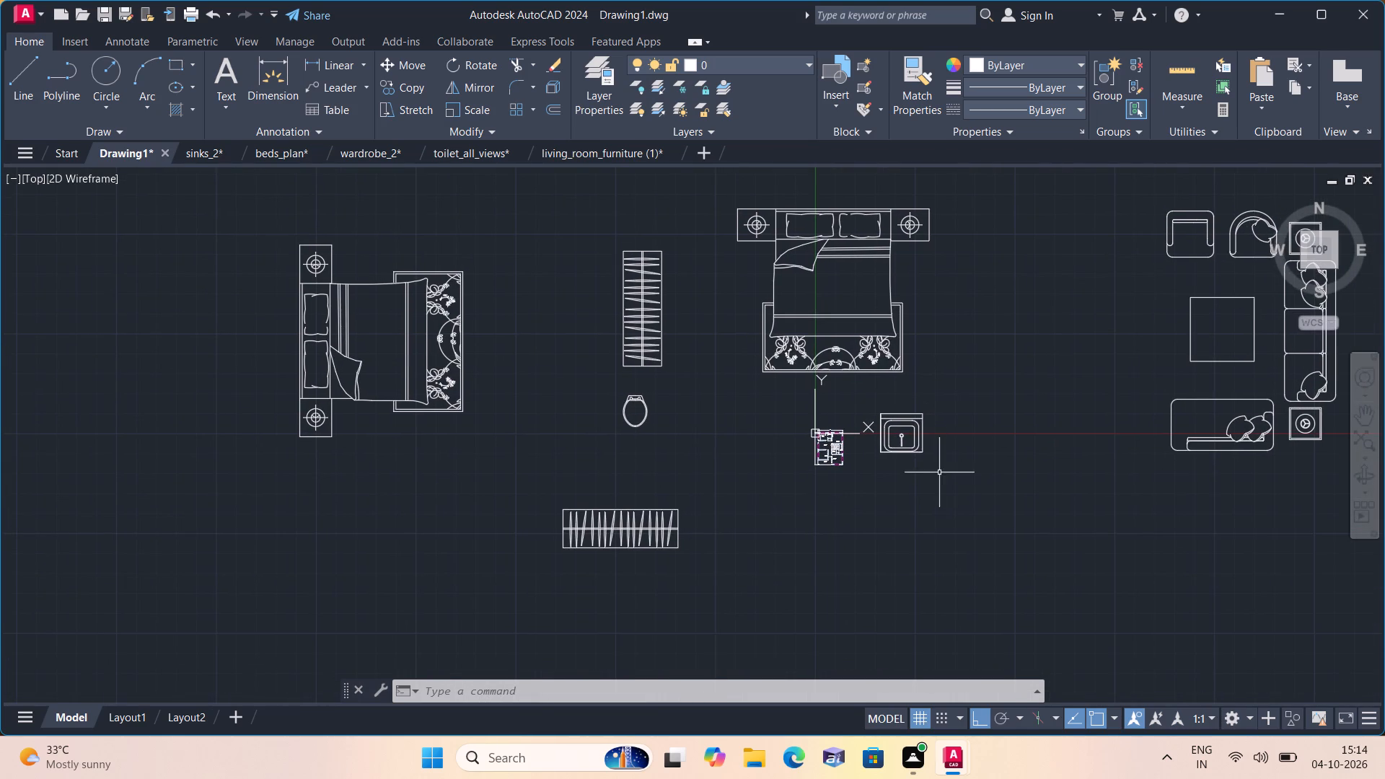
{"action": "left_click", "coordinate": [913, 442]}
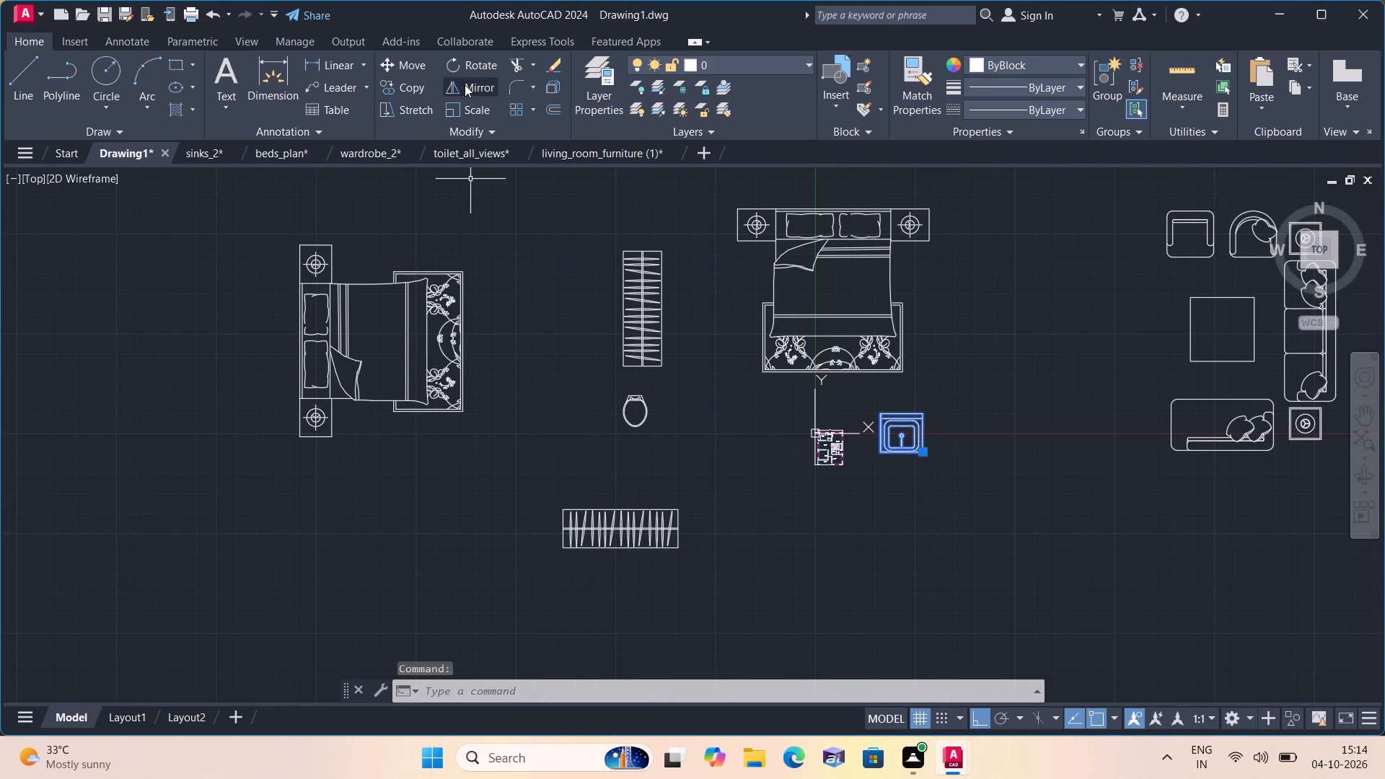
{"action": "left_click", "coordinate": [465, 84]}
{"action": "left_click", "coordinate": [810, 499]}
{"action": "left_click", "coordinate": [1002, 496]}
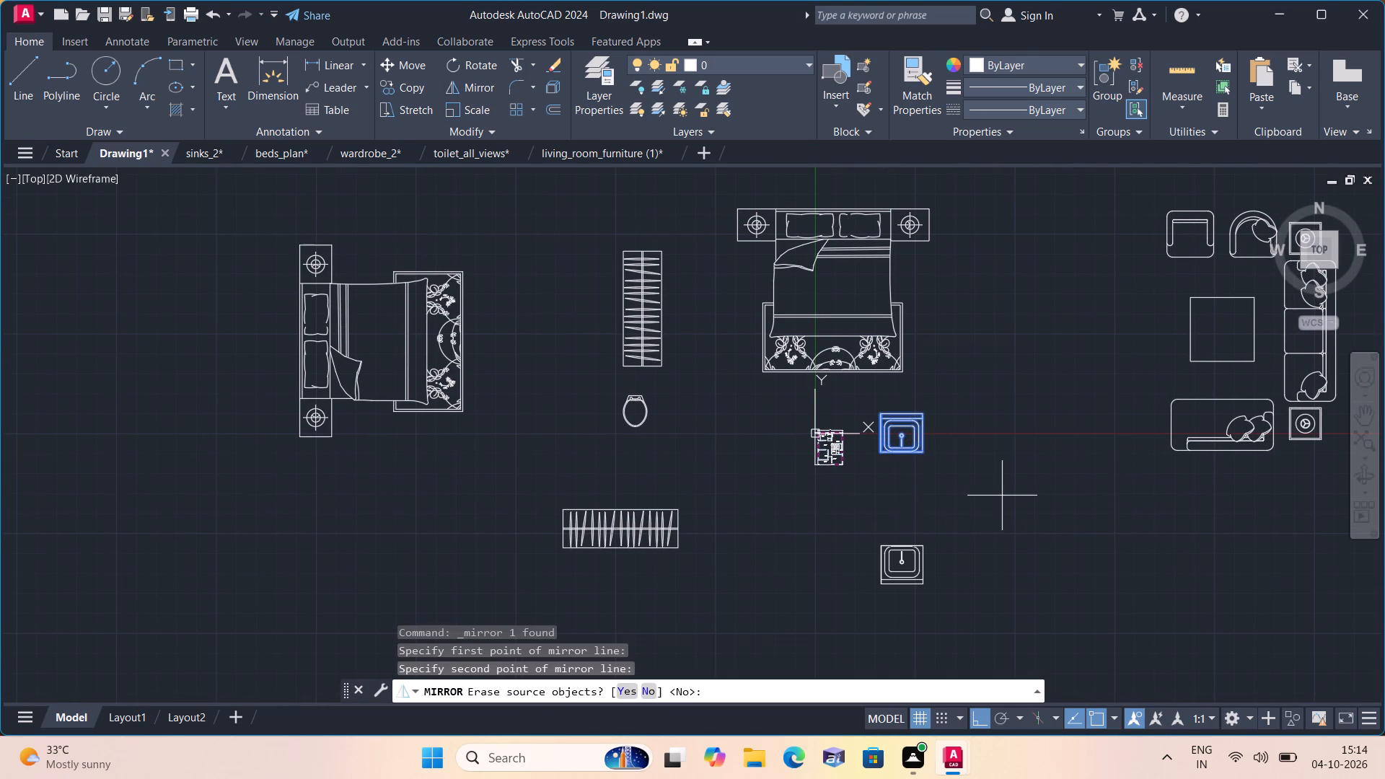
{"action": "left_click", "coordinate": [643, 695]}
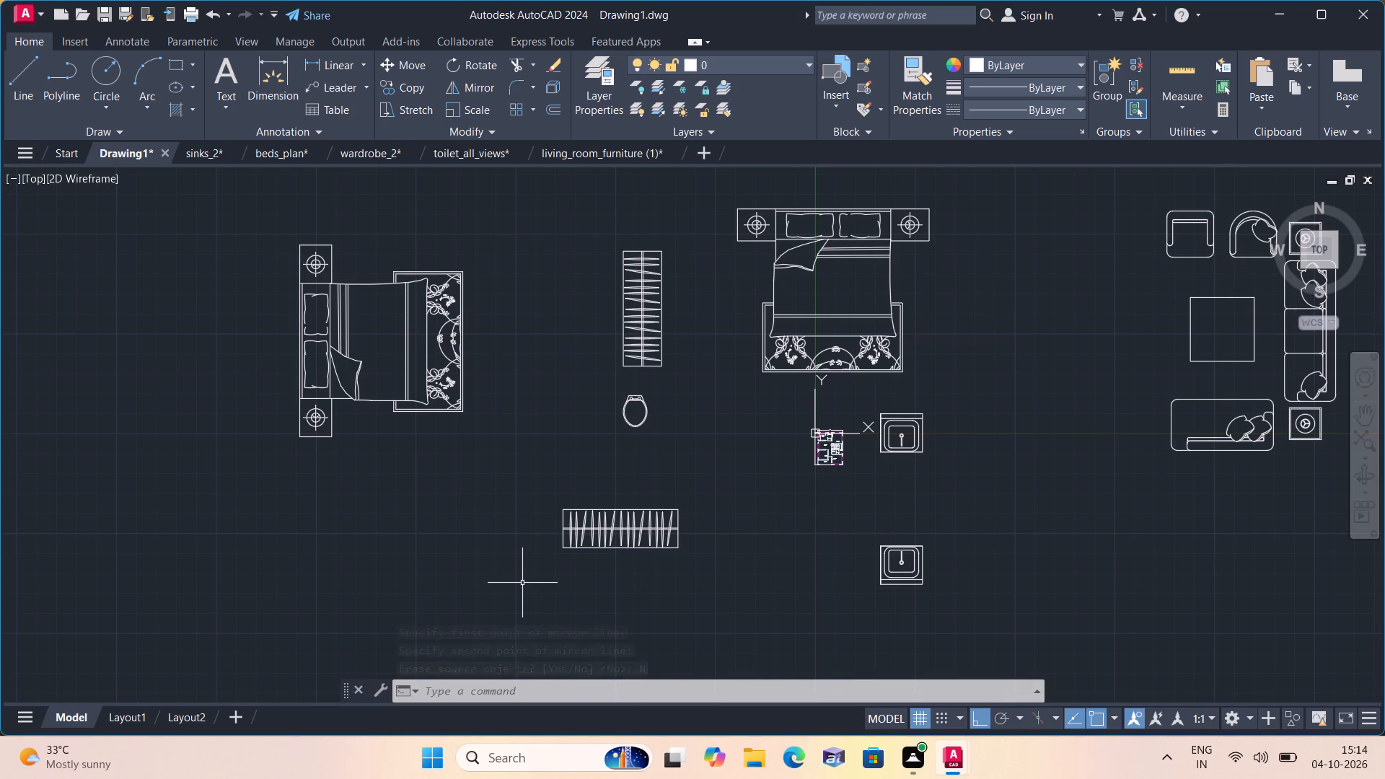
Rotate the toilet 180° about a base point inside it.
{"action": "left_click", "coordinate": [596, 379]}
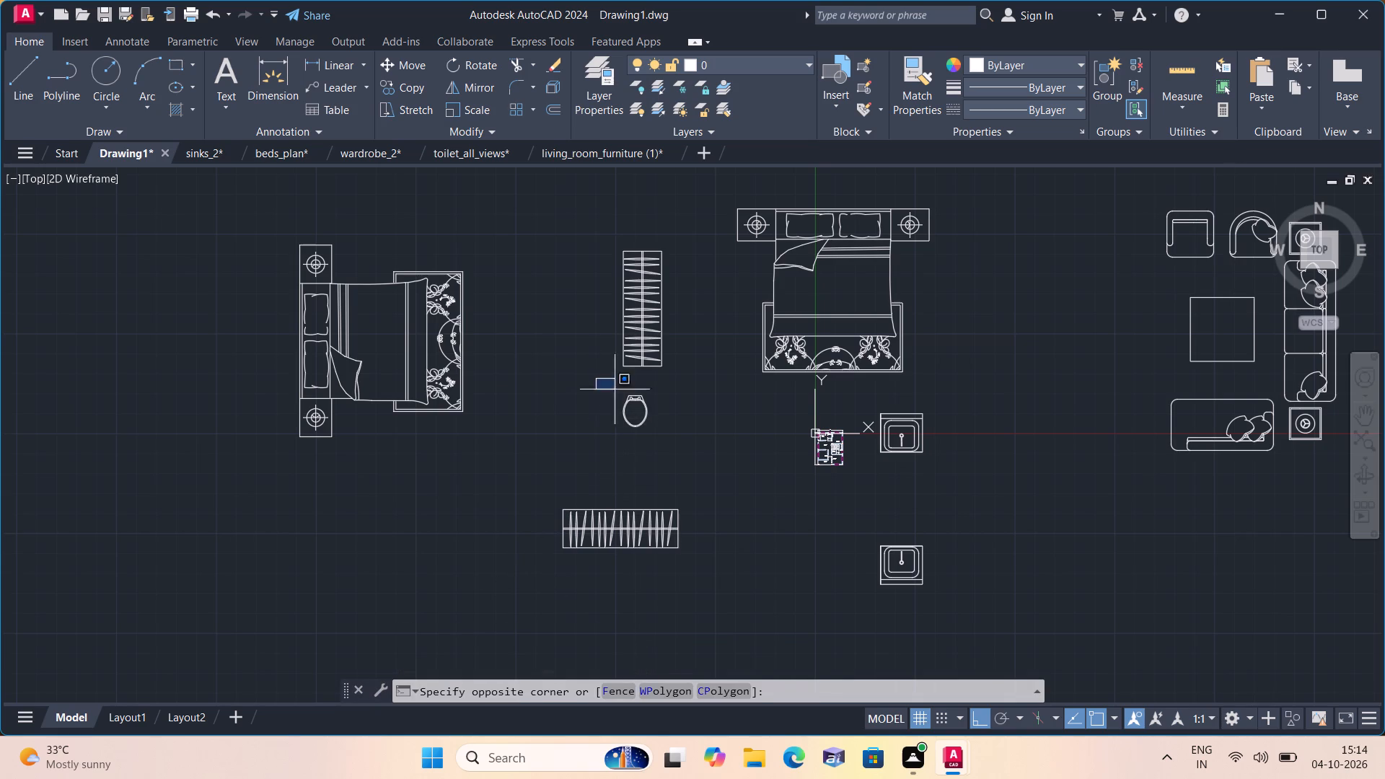
{"action": "left_click", "coordinate": [682, 434]}
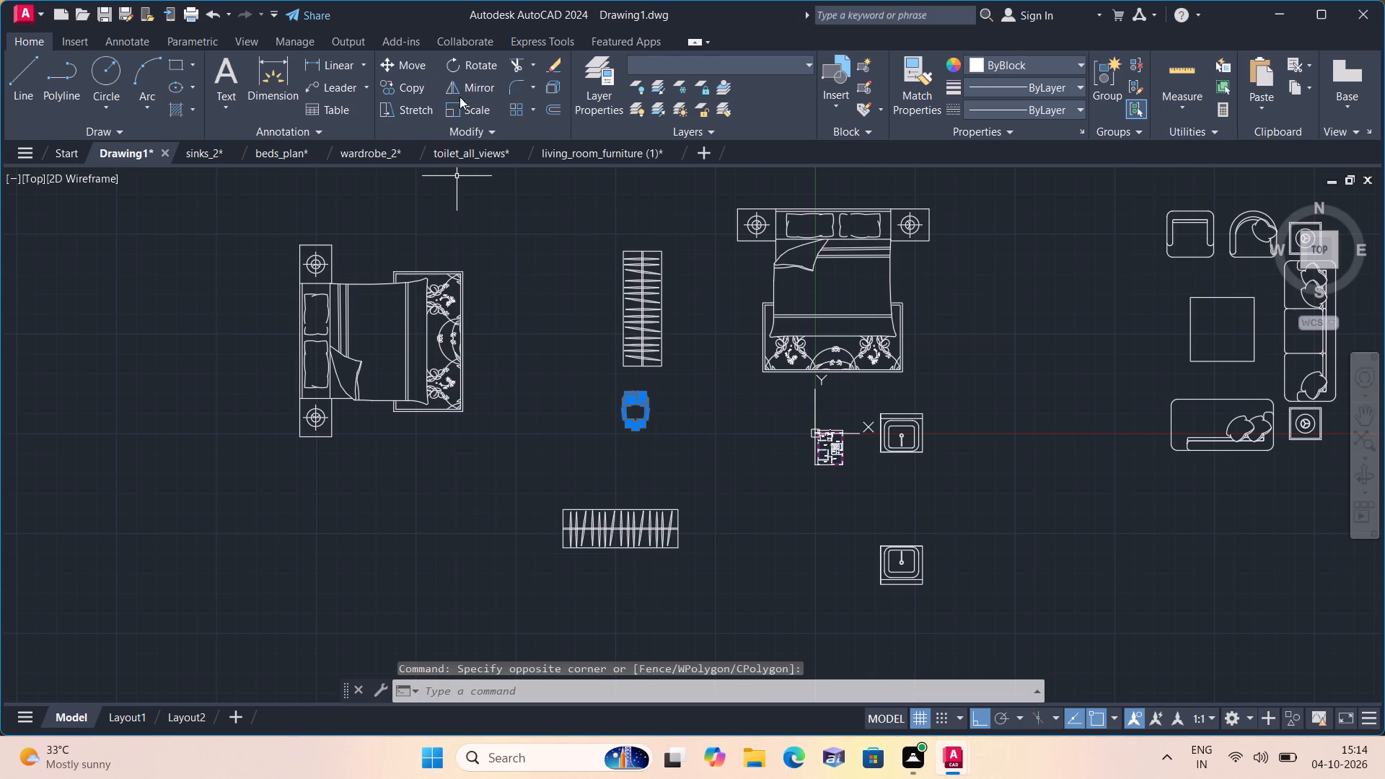
{"action": "left_click", "coordinate": [473, 64]}
{"action": "left_click", "coordinate": [641, 413]}
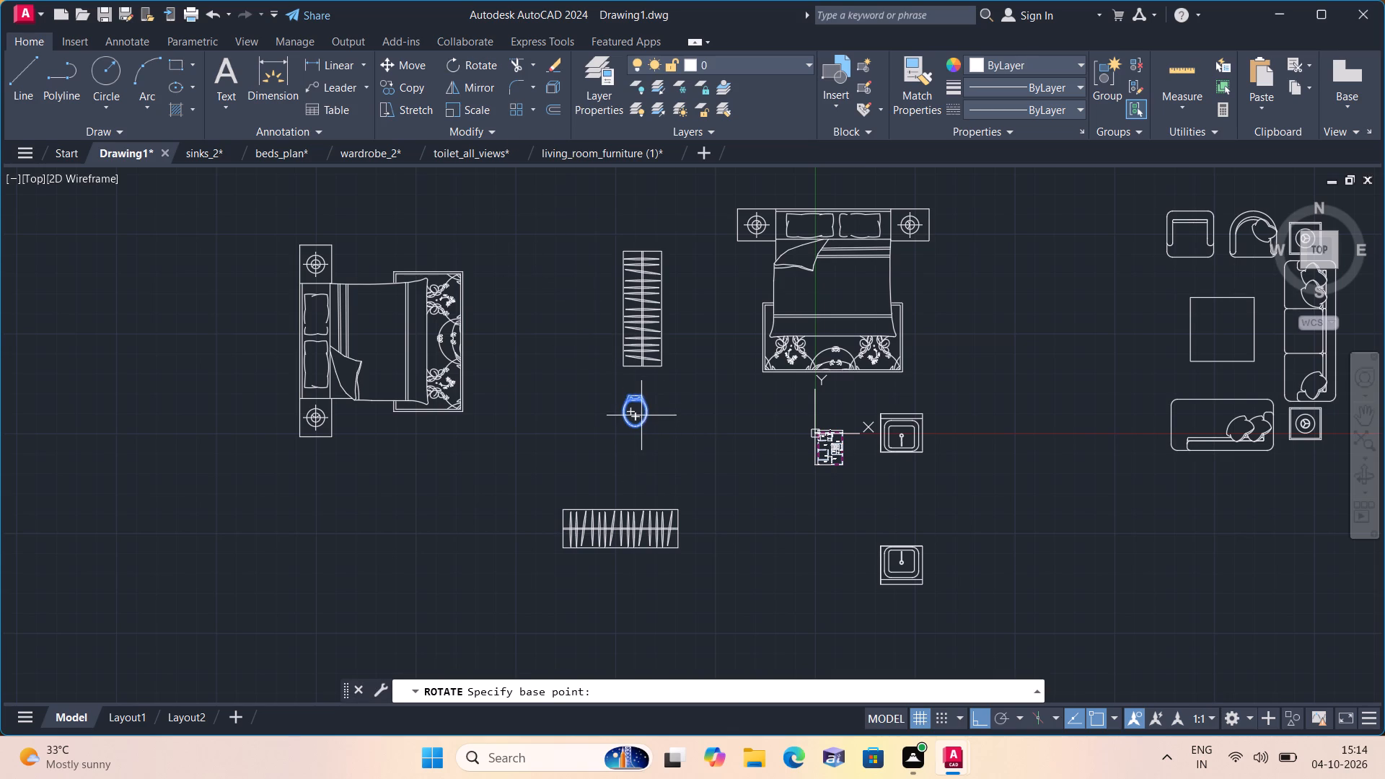
{"action": "left_click", "coordinate": [524, 440]}
Close the living_room_furniture (1), toilet_all_views, wardrobe_2 and beds_plan drawings, saving the changes to each.
{"action": "scroll", "coordinate": [524, 440], "scroll_direction": "down", "scroll_amount": 1}
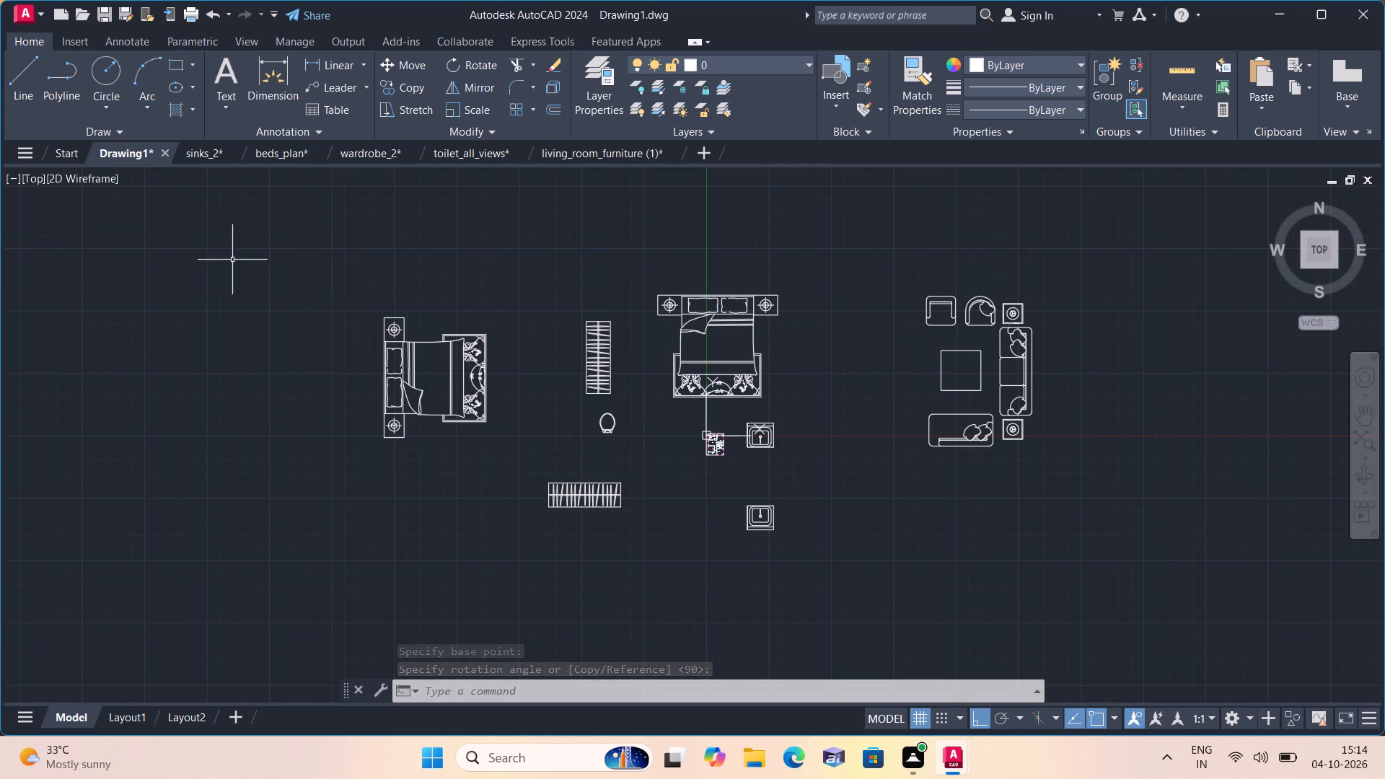
{"action": "left_click", "coordinate": [671, 146]}
{"action": "left_click", "coordinate": [645, 412]}
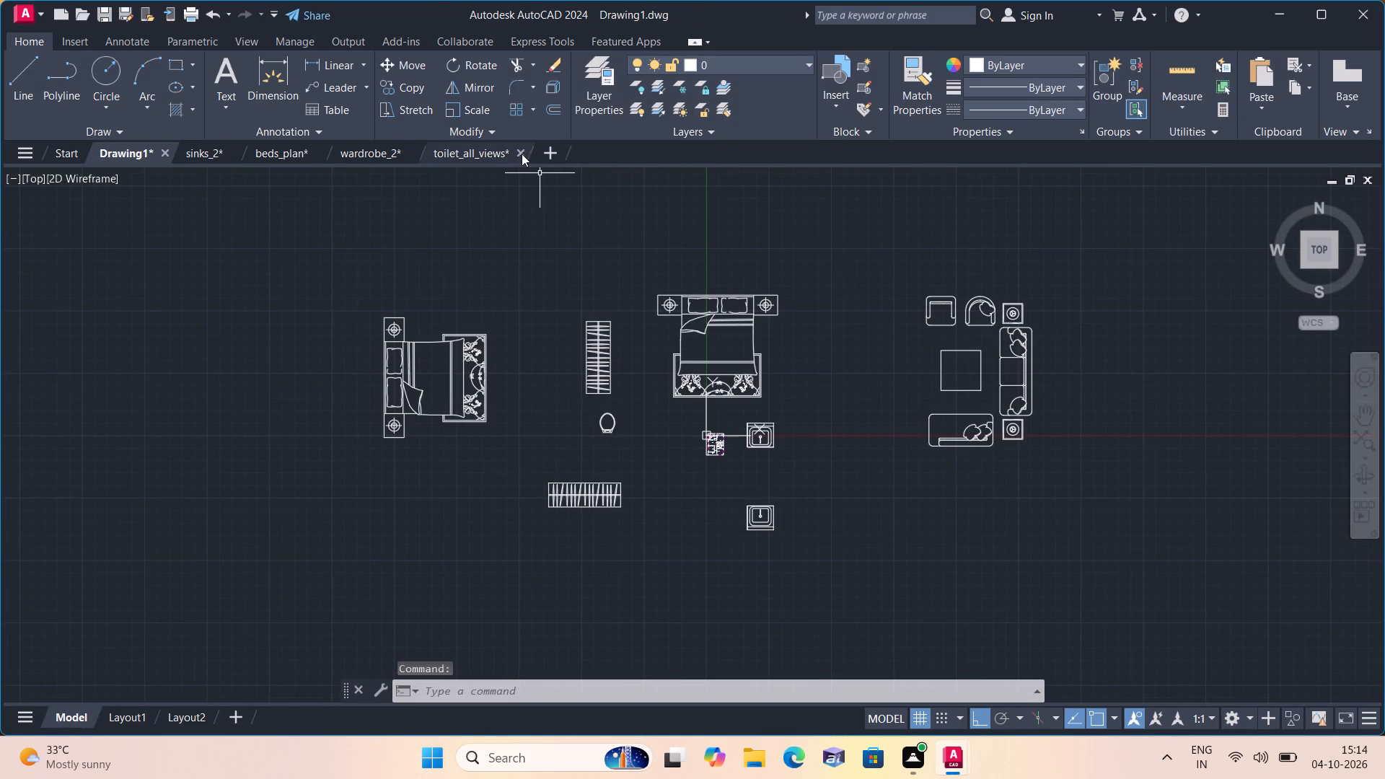
{"action": "left_click", "coordinate": [522, 153]}
{"action": "left_click", "coordinate": [661, 411]}
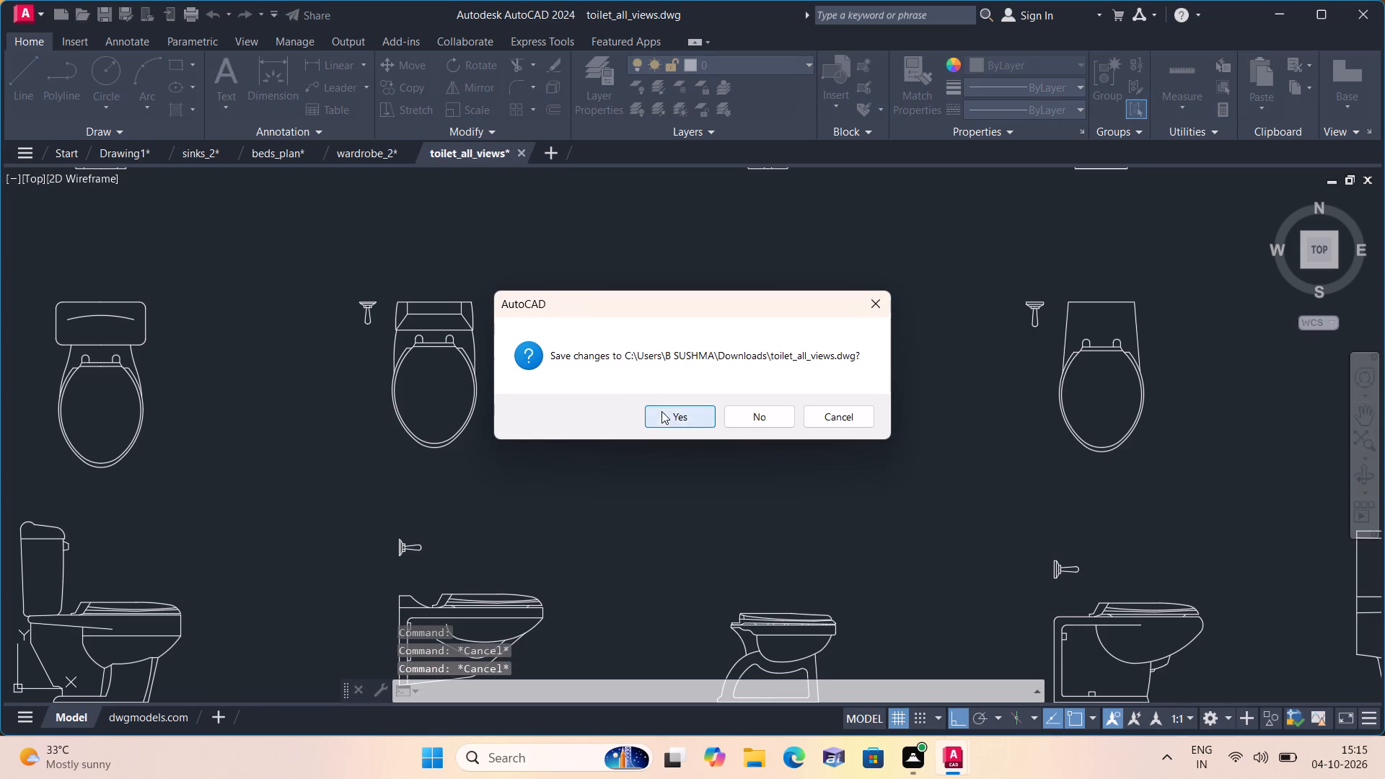
{"action": "left_click", "coordinate": [410, 153]}
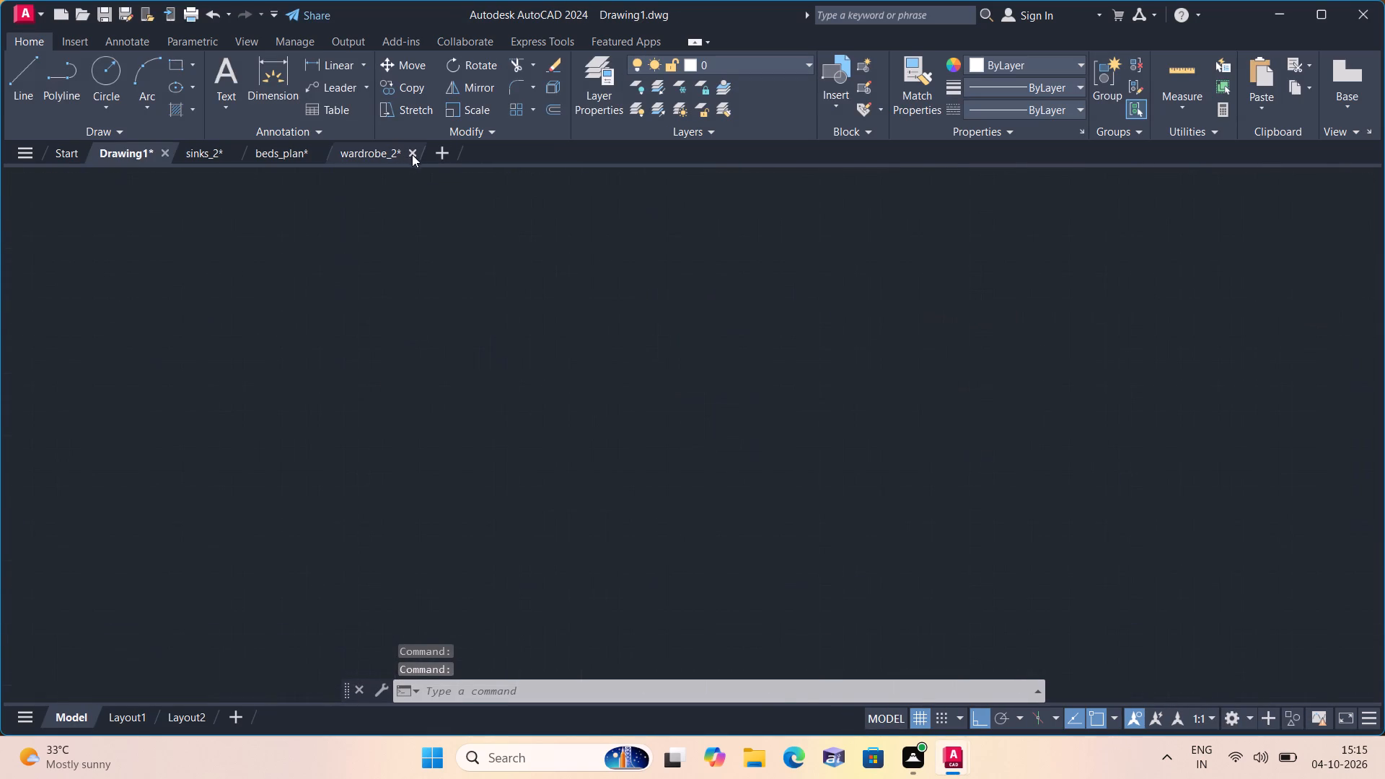
{"action": "left_click", "coordinate": [660, 409]}
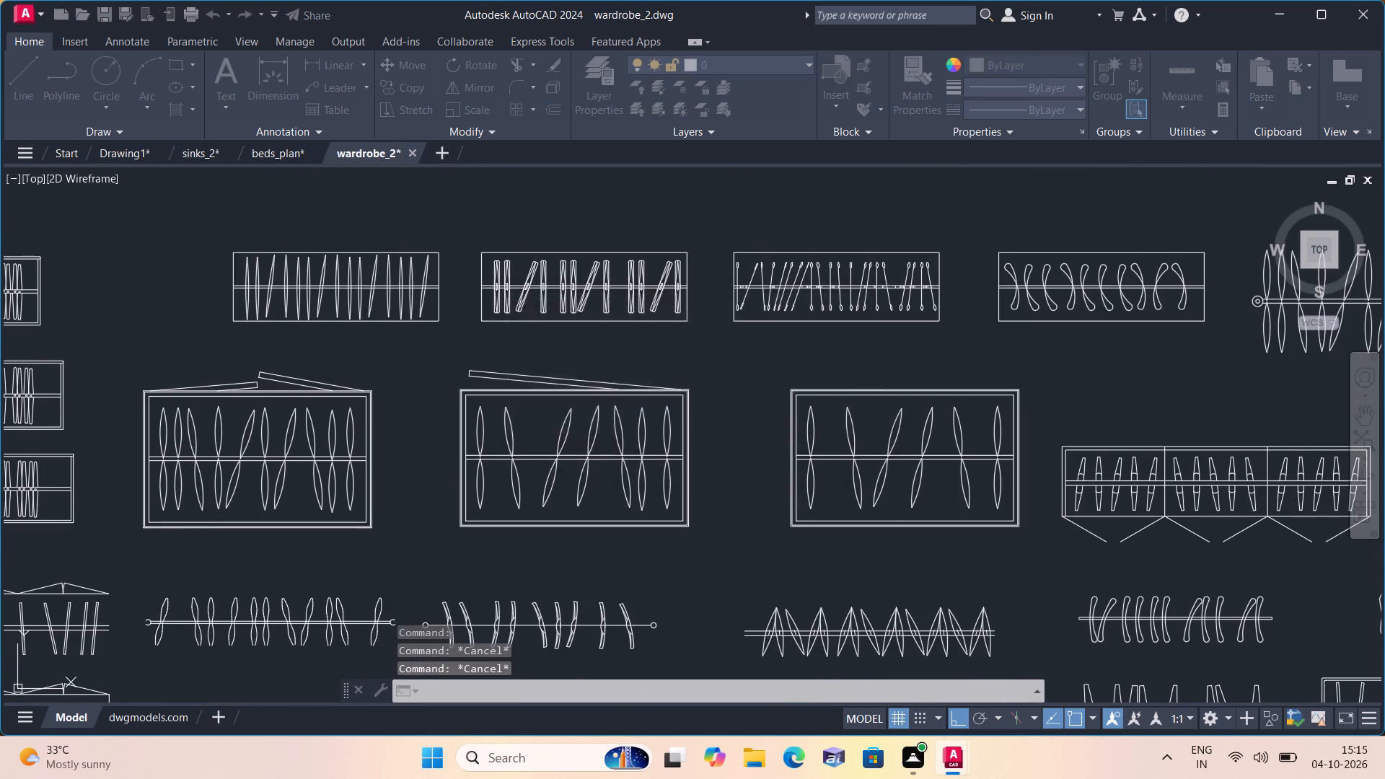
{"action": "left_click", "coordinate": [324, 148]}
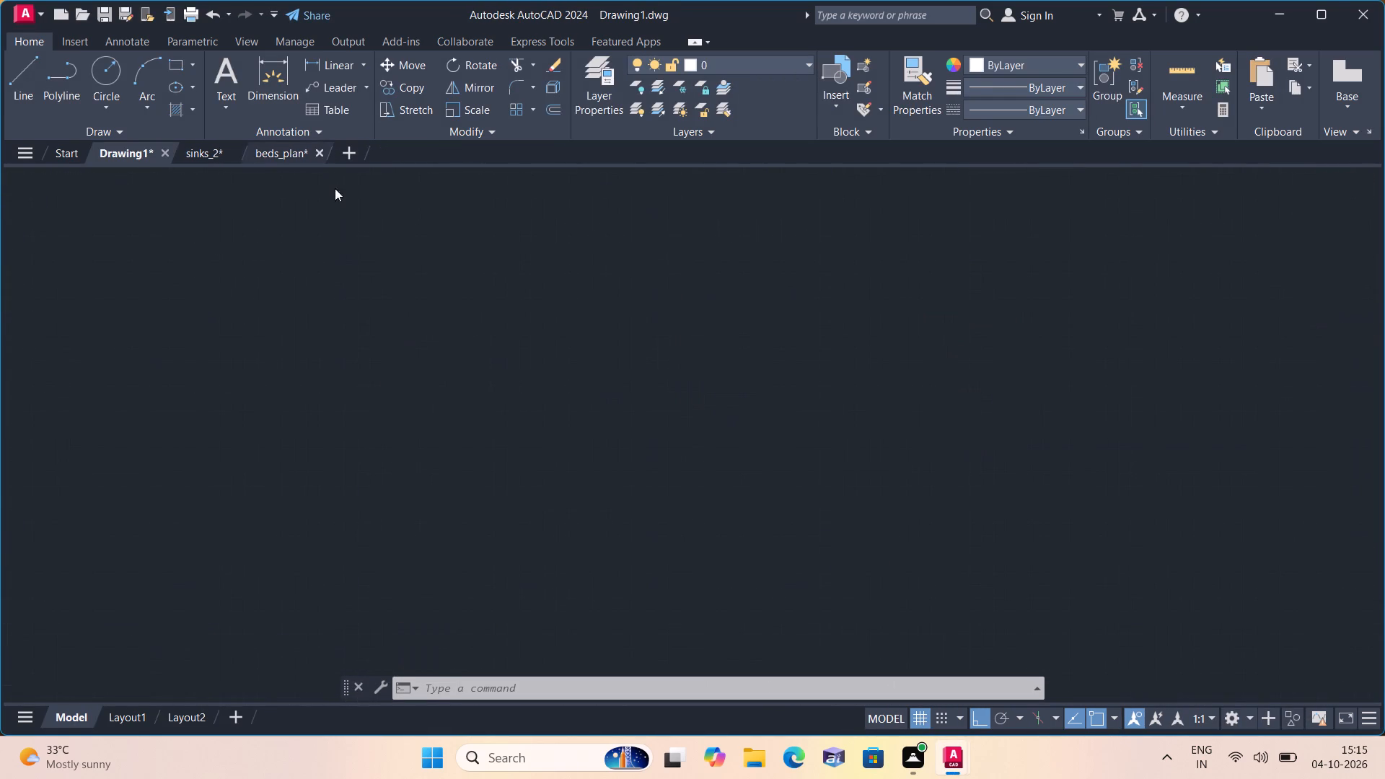
{"action": "left_click", "coordinate": [649, 414]}
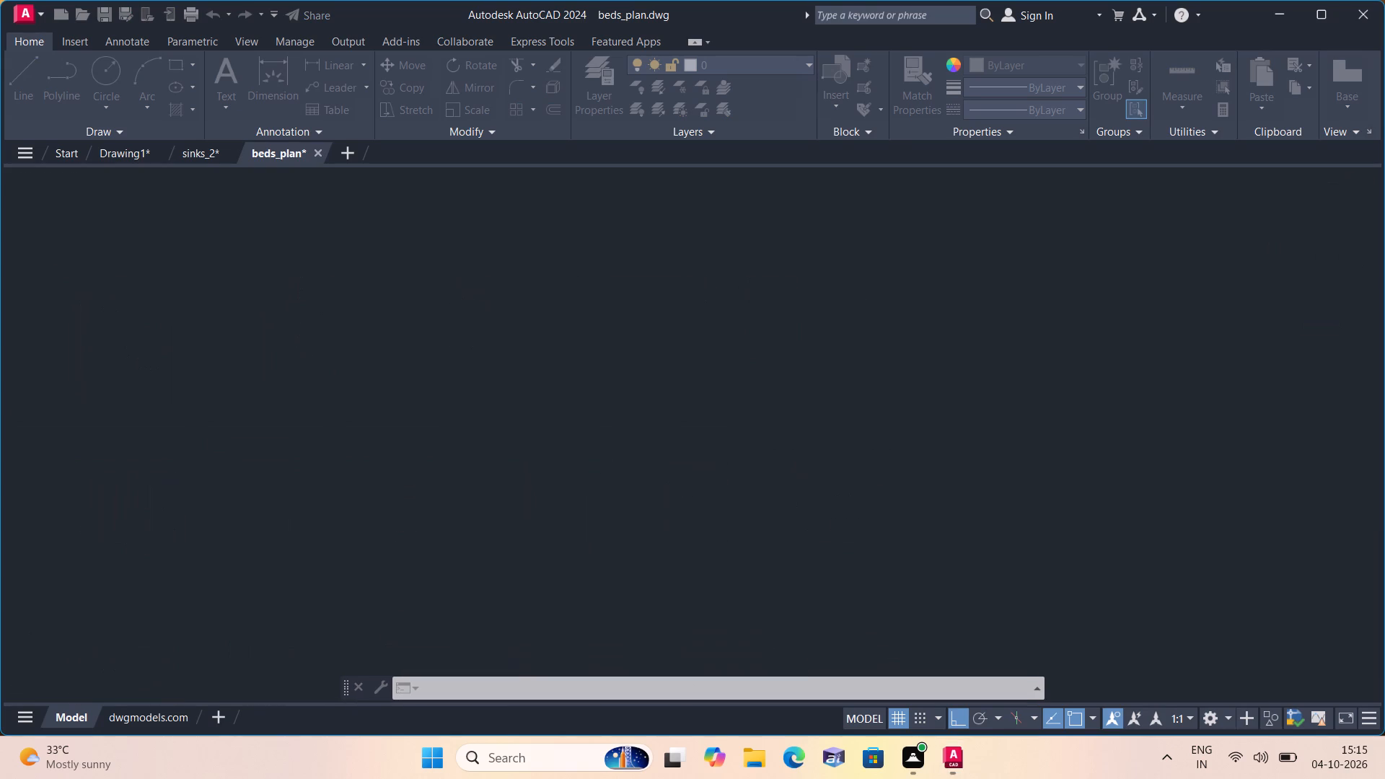
Copy the single-bowl sink with drainboard from the top row of sinks_2 into Drawing1, north of the western bed.
{"action": "left_click", "coordinate": [228, 153]}
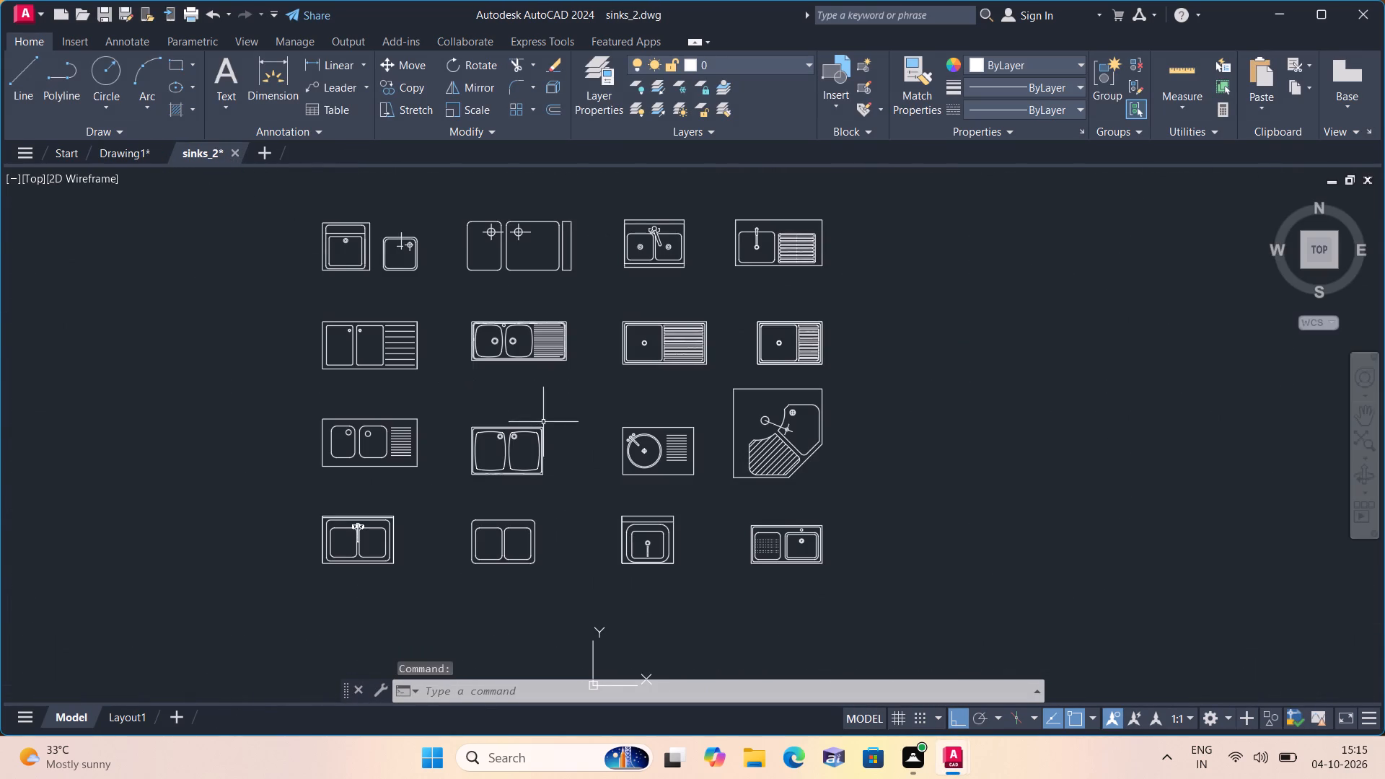
{"action": "left_click", "coordinate": [840, 274]}
{"action": "left_click", "coordinate": [729, 219]}
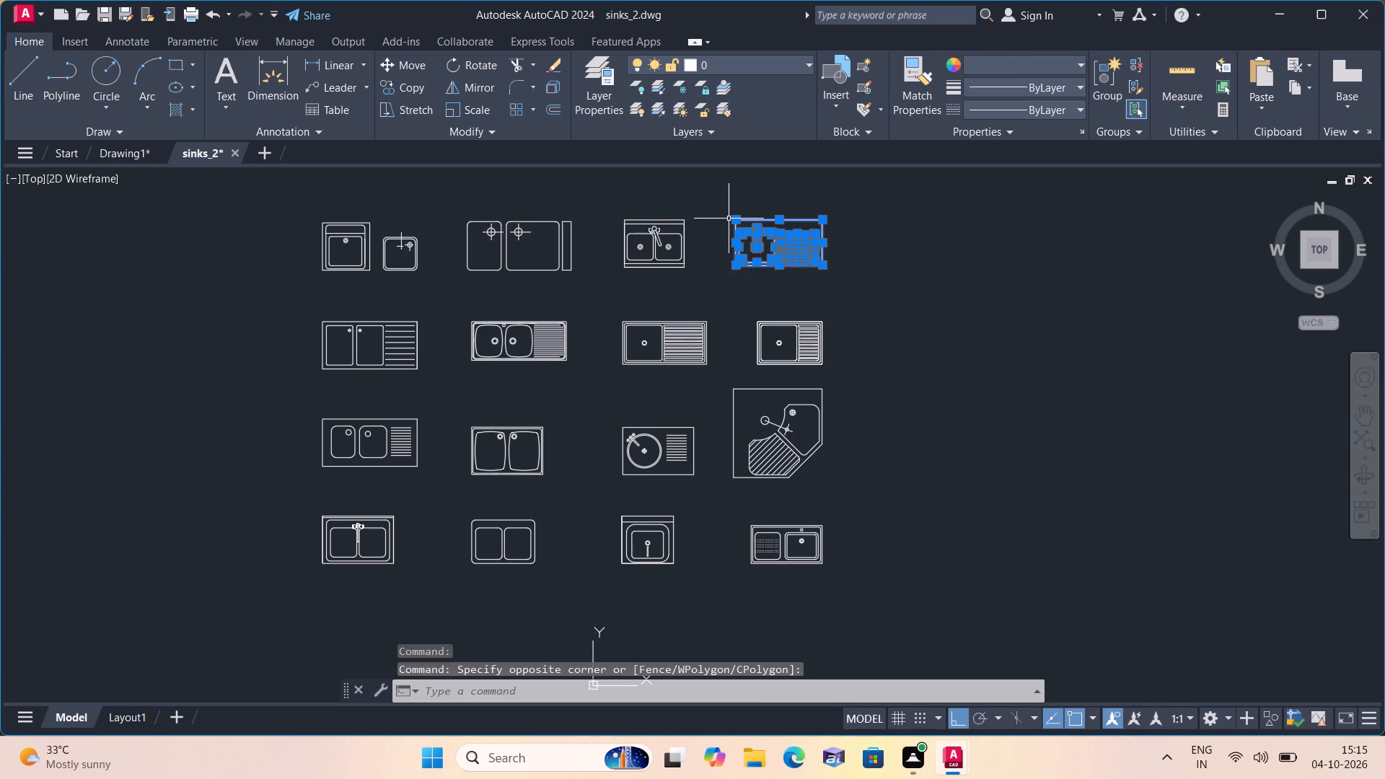
{"action": "key", "text": "ctrl+c"}
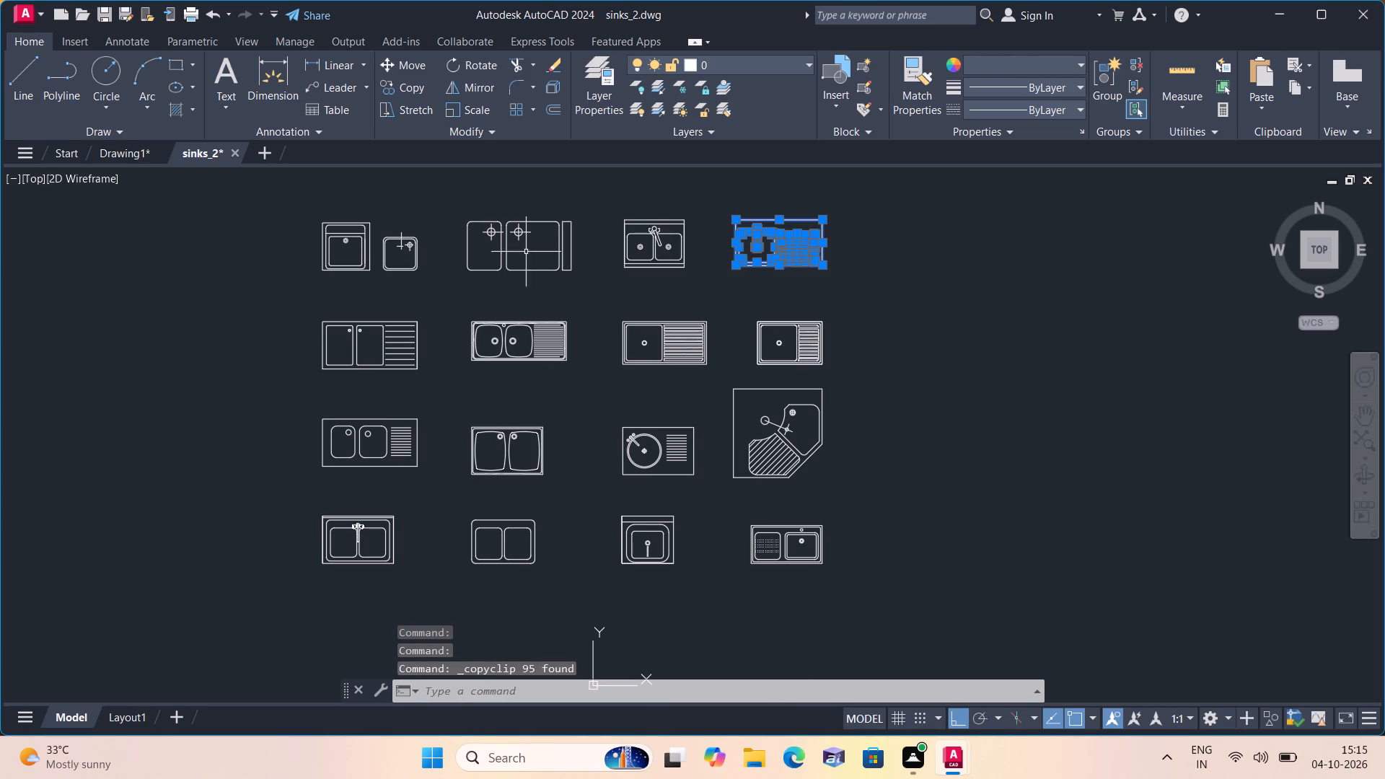
{"action": "left_click", "coordinate": [120, 154]}
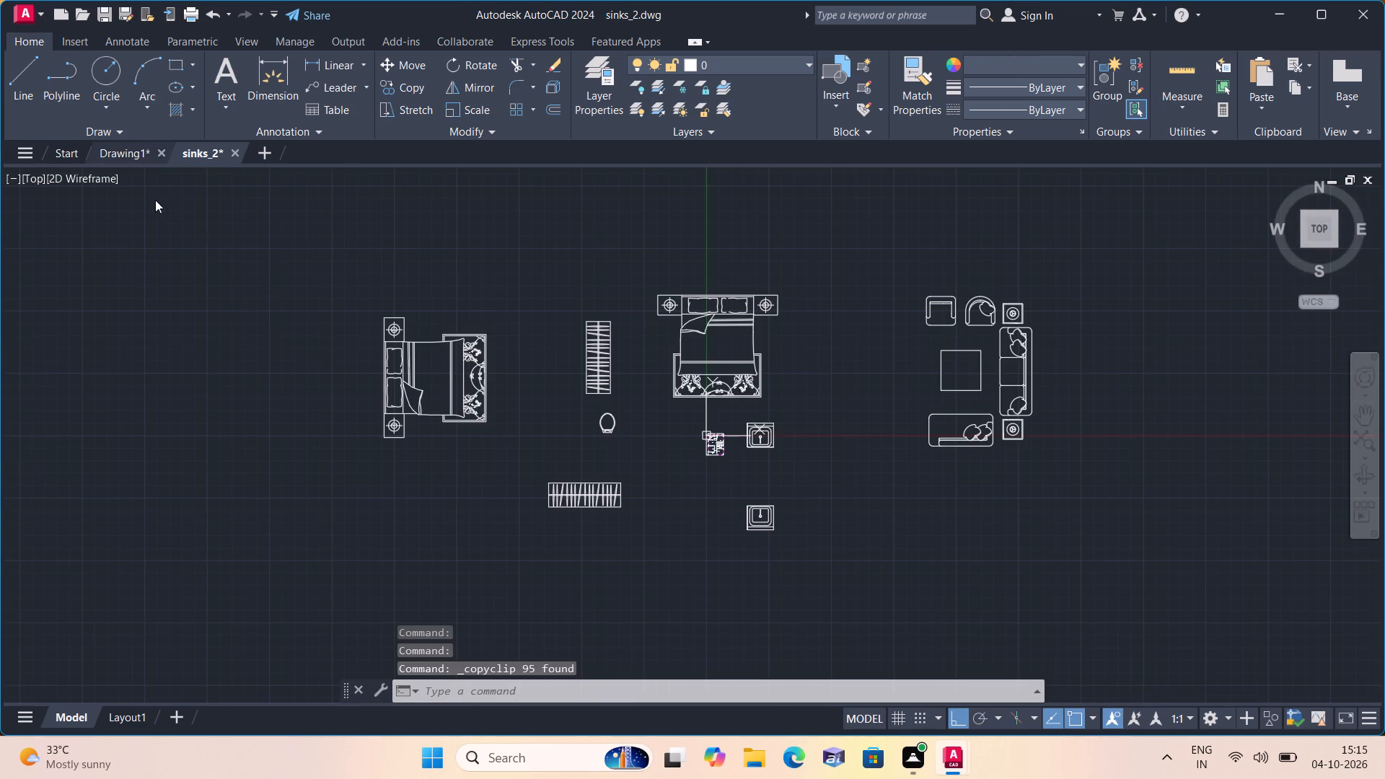
{"action": "key", "text": "ctrl+v"}
{"action": "left_click_drag", "start_coordinate": [348, 276], "coordinate": [405, 283]}
{"action": "left_click", "coordinate": [405, 283]}
{"action": "left_click", "coordinate": [405, 286]}
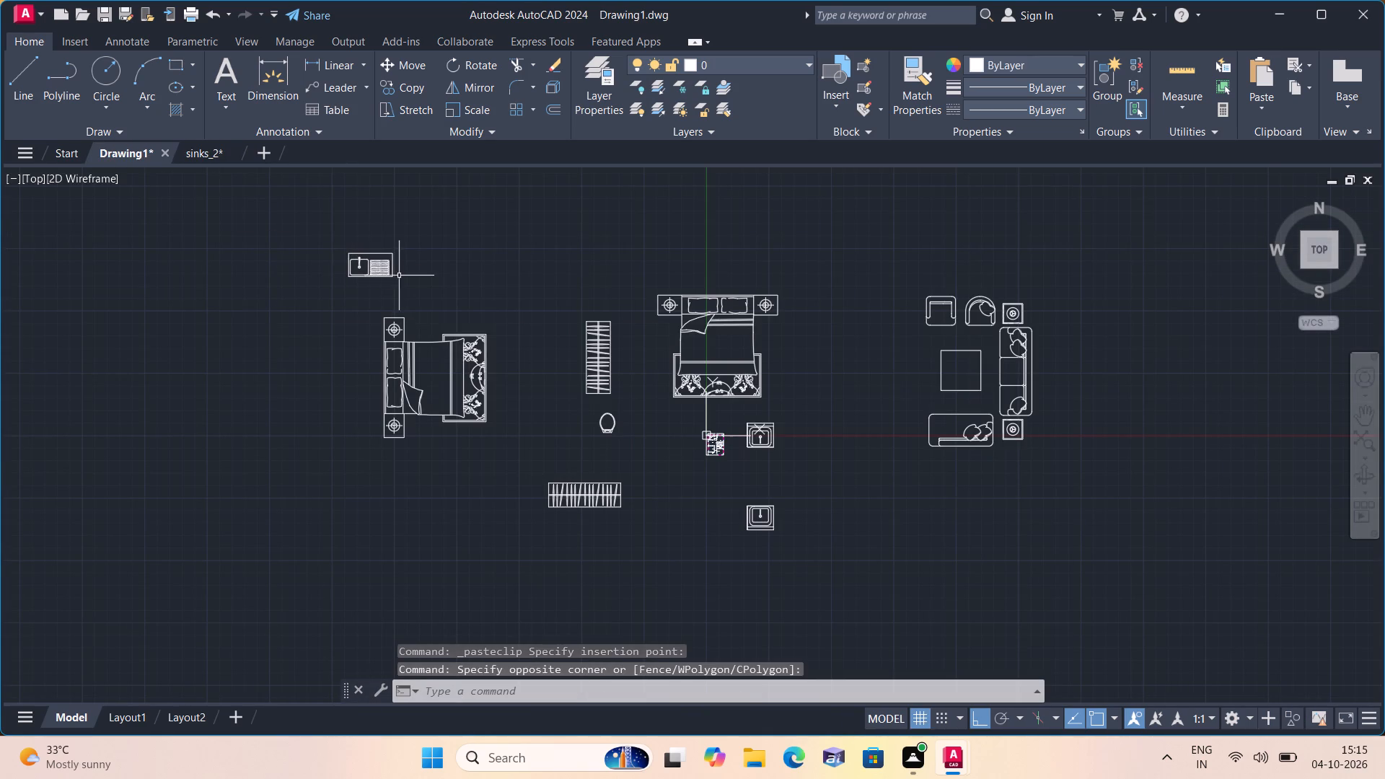
Rotate the pasted drainboard sink 90° about a base point on its eastern edge.
{"action": "left_click", "coordinate": [307, 231]}
{"action": "left_click", "coordinate": [440, 292]}
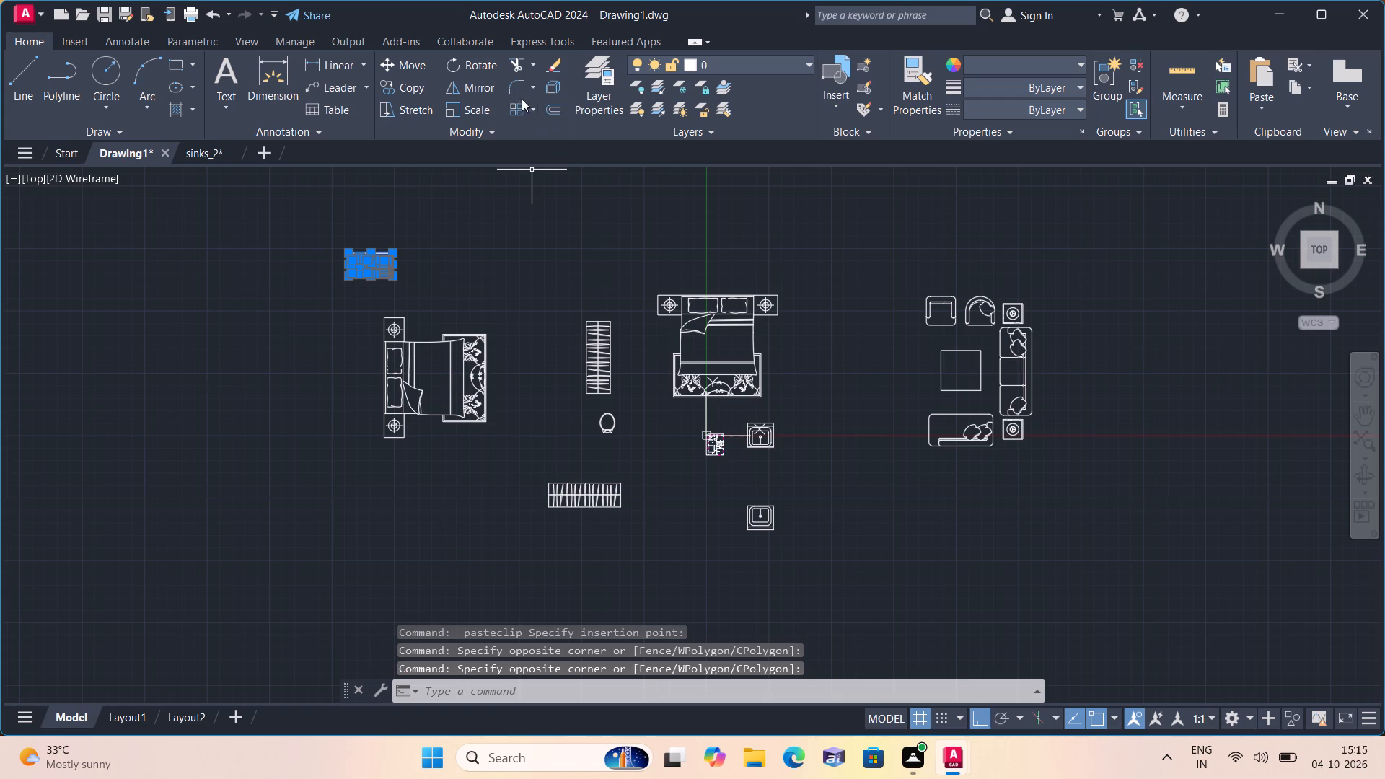
{"action": "left_click", "coordinate": [488, 62]}
{"action": "left_click", "coordinate": [396, 261]}
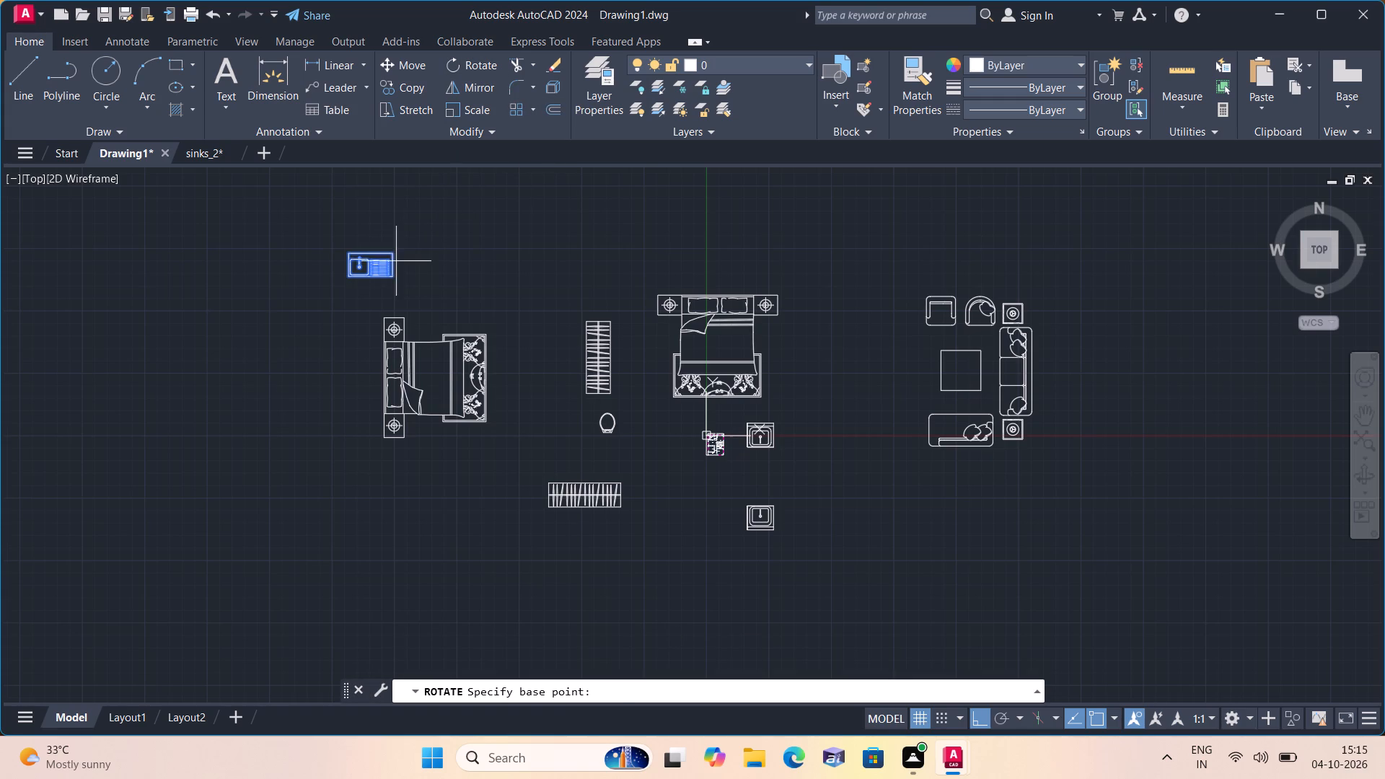
{"action": "left_click", "coordinate": [398, 219]}
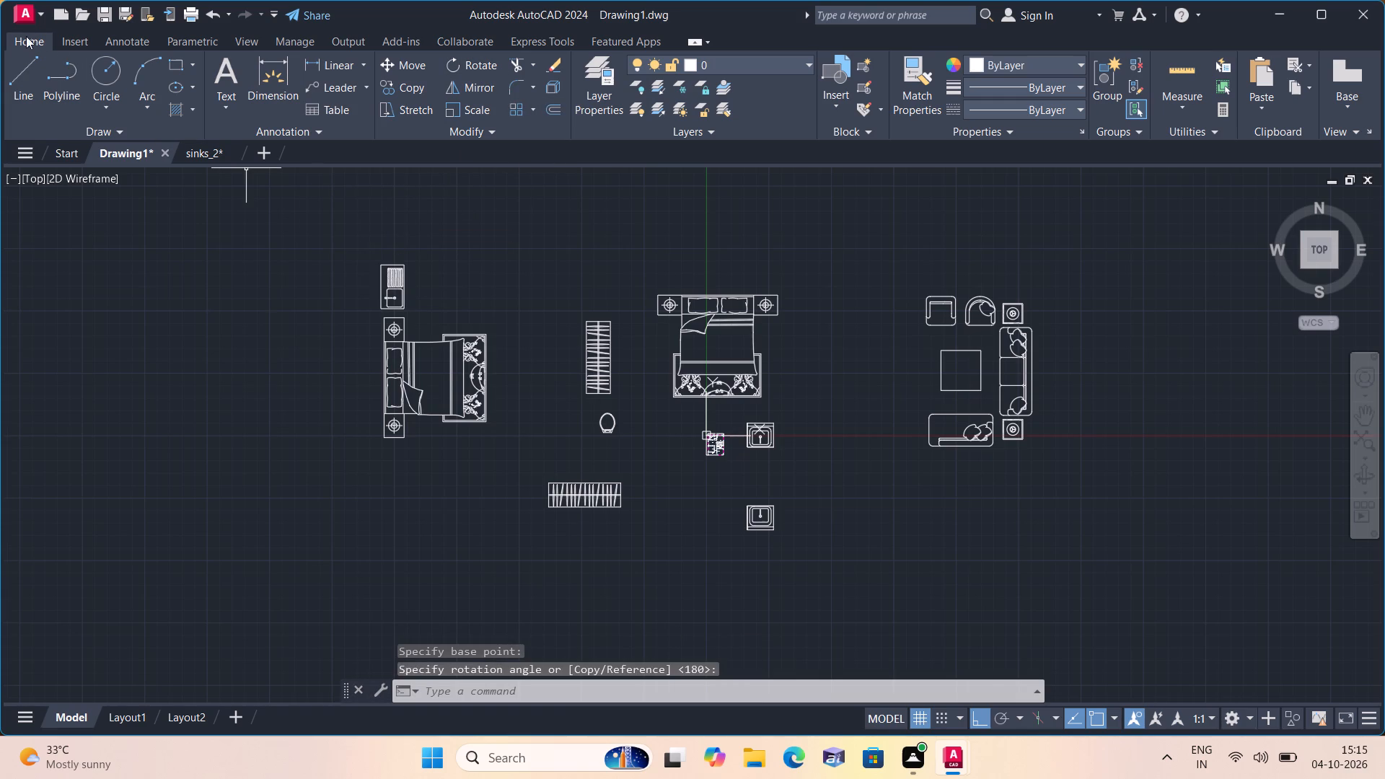
Open the recent drawing cooktop_2.dwg.
{"action": "left_click", "coordinate": [226, 149]}
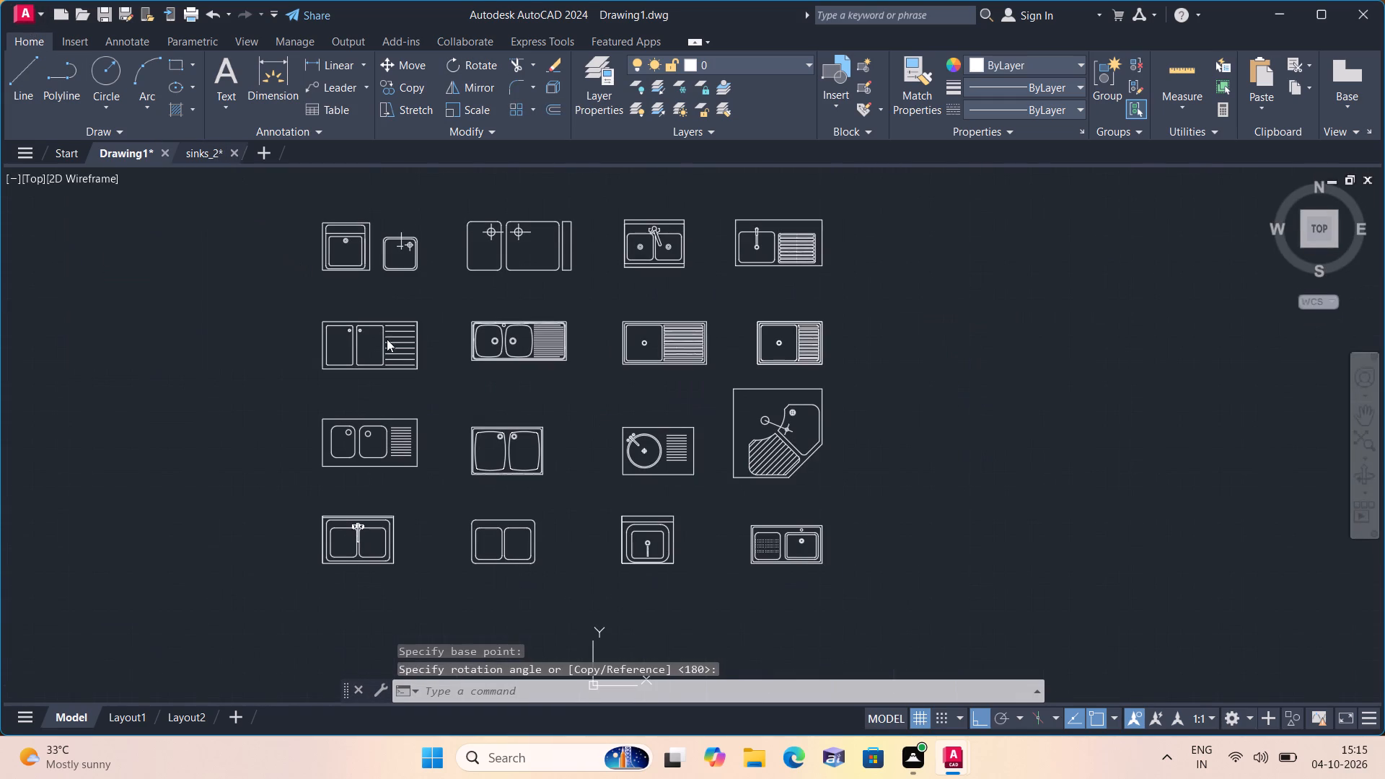
{"action": "left_click", "coordinate": [31, 18]}
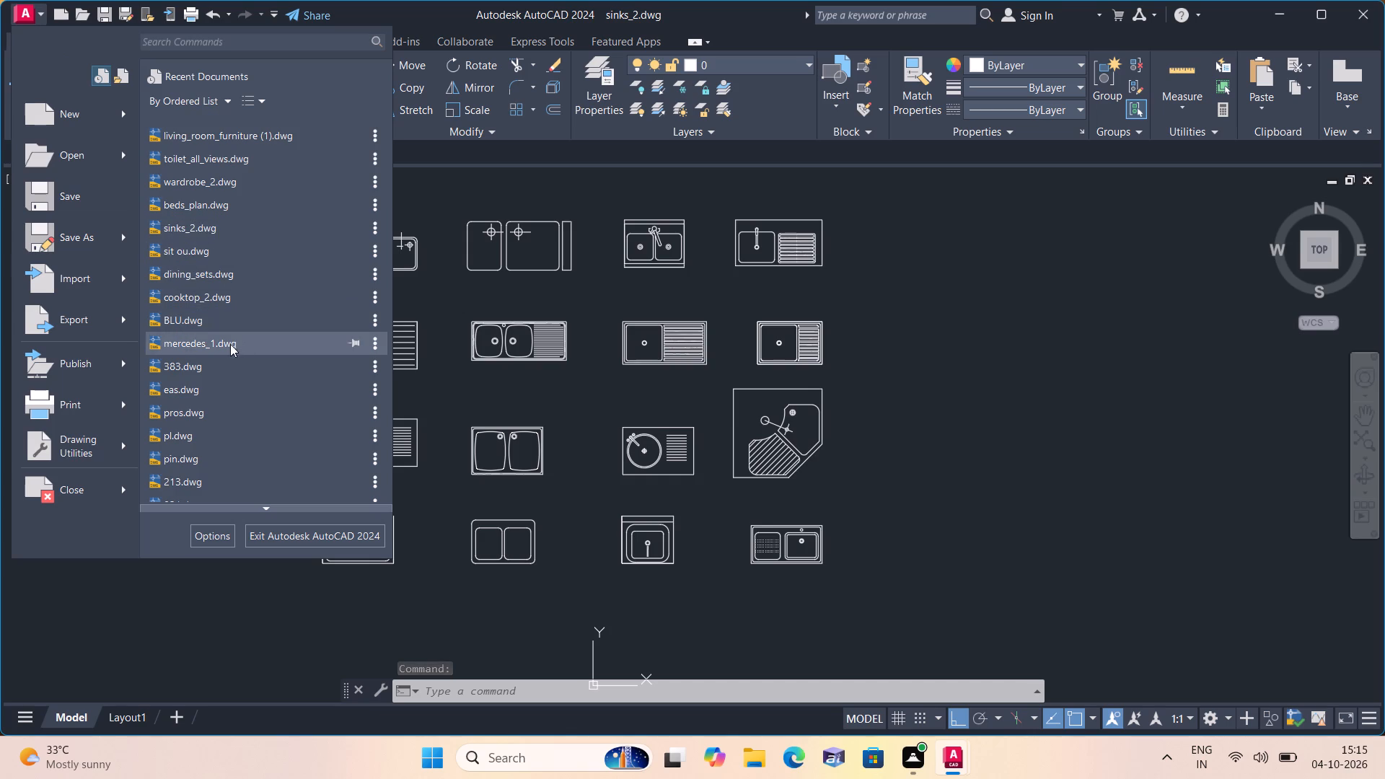
{"action": "double_click", "coordinate": [216, 298]}
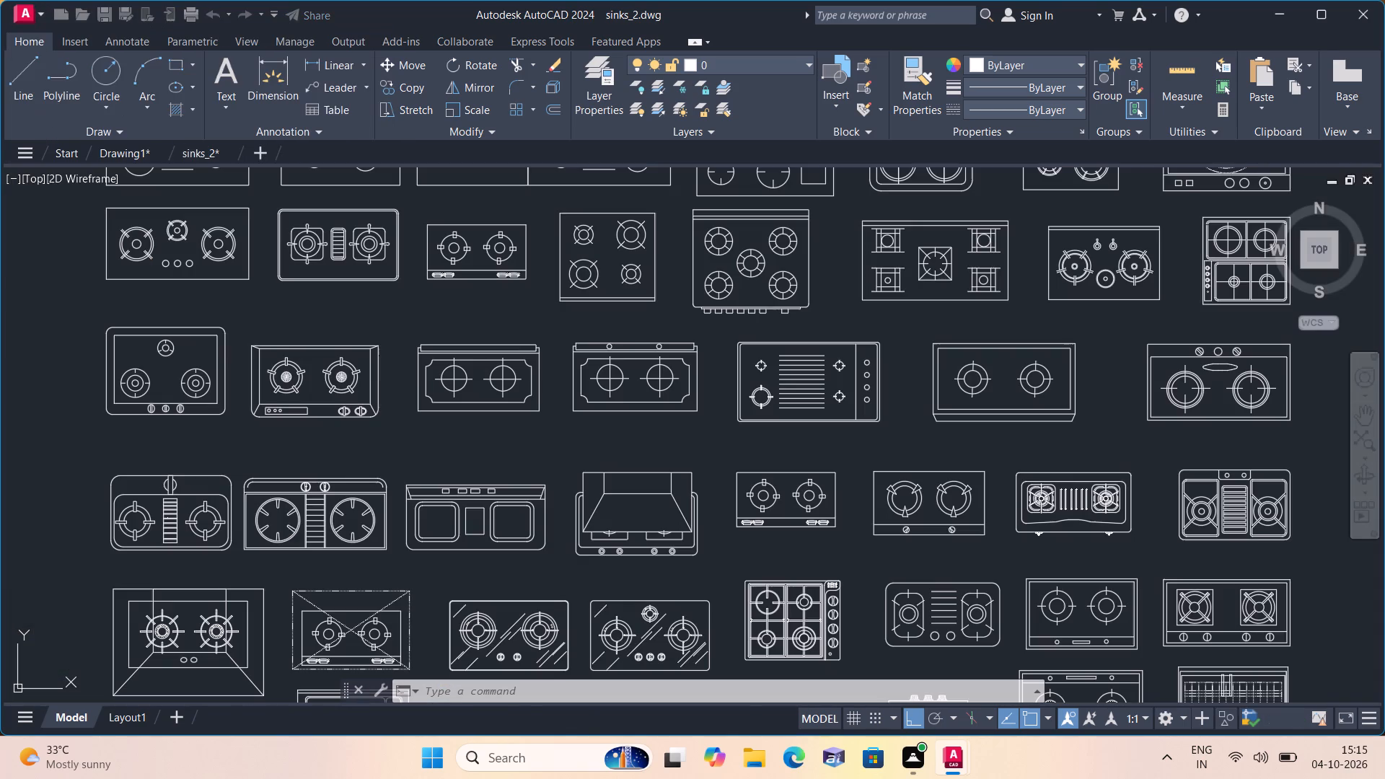
Copy the plain four-burner cooktop from the top row of cooktop_2 into Drawing1, west of the western bed.
{"action": "scroll", "coordinate": [415, 384], "scroll_direction": "down", "scroll_amount": 1}
{"action": "middle_click_drag", "start_coordinate": [359, 324], "coordinate": [444, 478]}
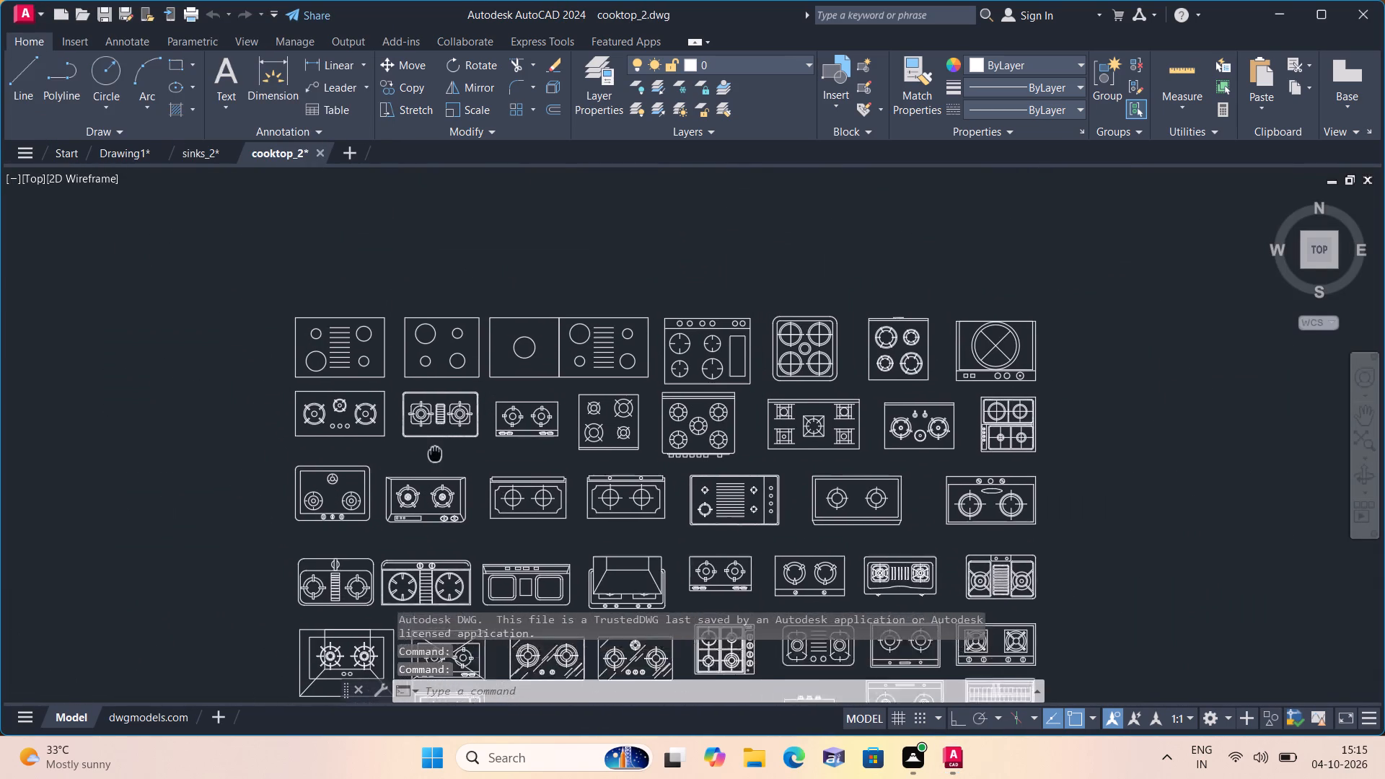
{"action": "middle_click_drag", "start_coordinate": [444, 478], "coordinate": [444, 477]}
{"action": "scroll", "coordinate": [474, 387], "scroll_direction": "up", "scroll_amount": 2}
{"action": "left_click", "coordinate": [516, 460]}
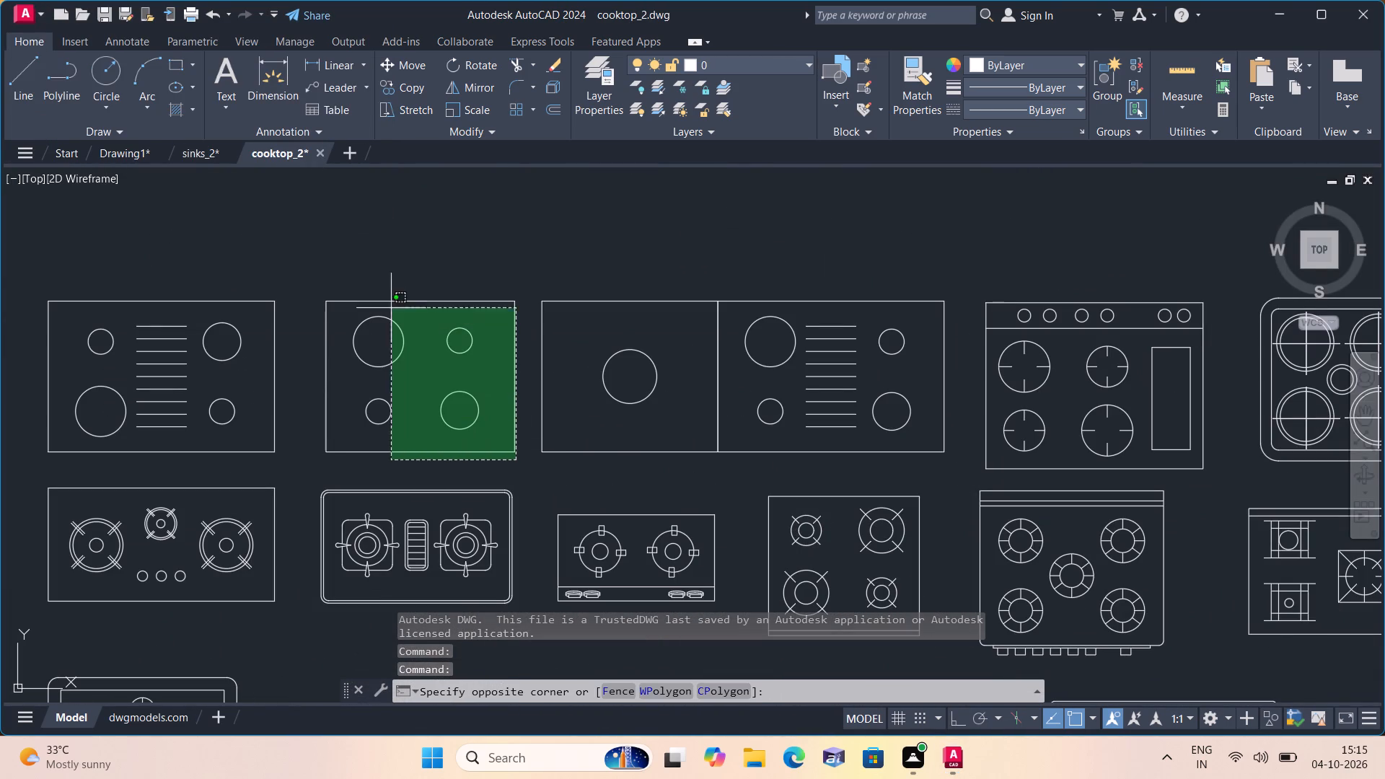
{"action": "left_click", "coordinate": [316, 249]}
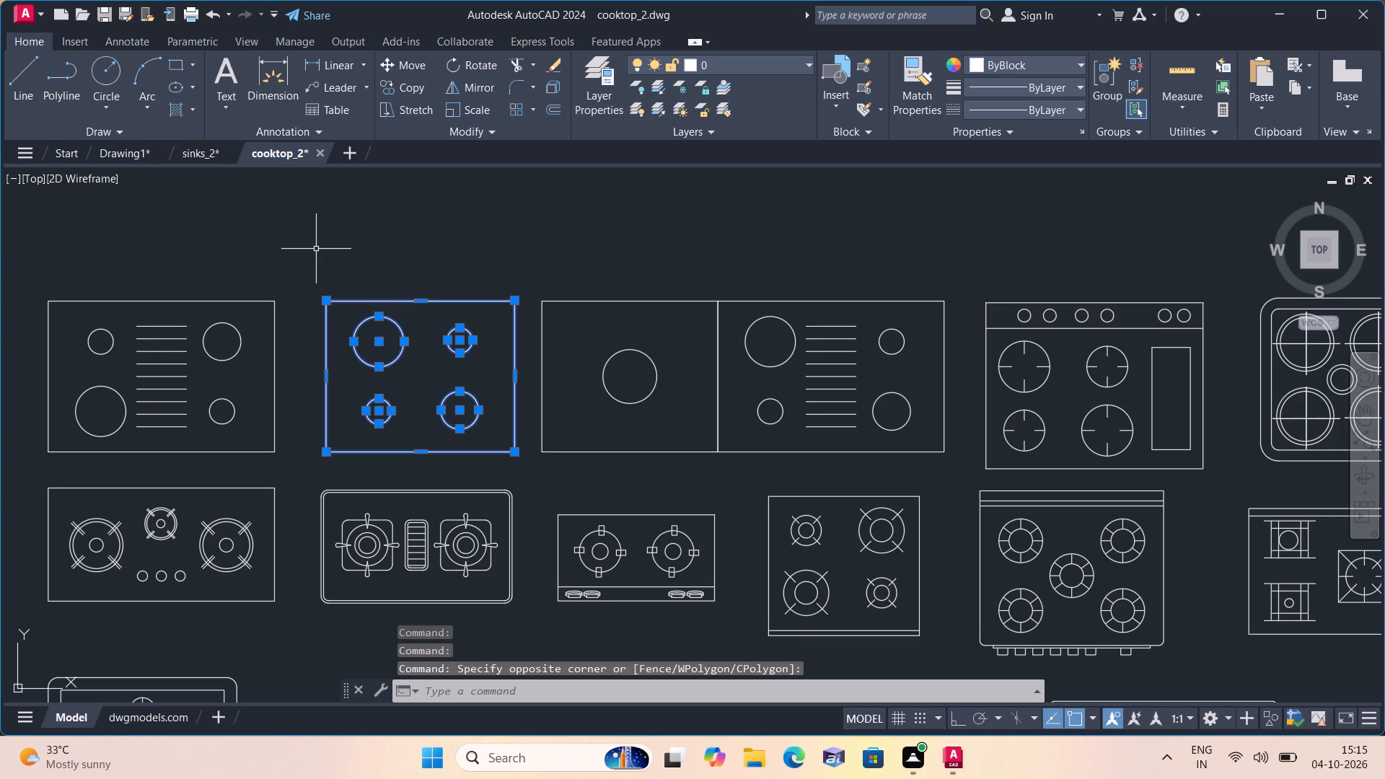
{"action": "key", "text": "ctrl+c"}
{"action": "left_click", "coordinate": [132, 151]}
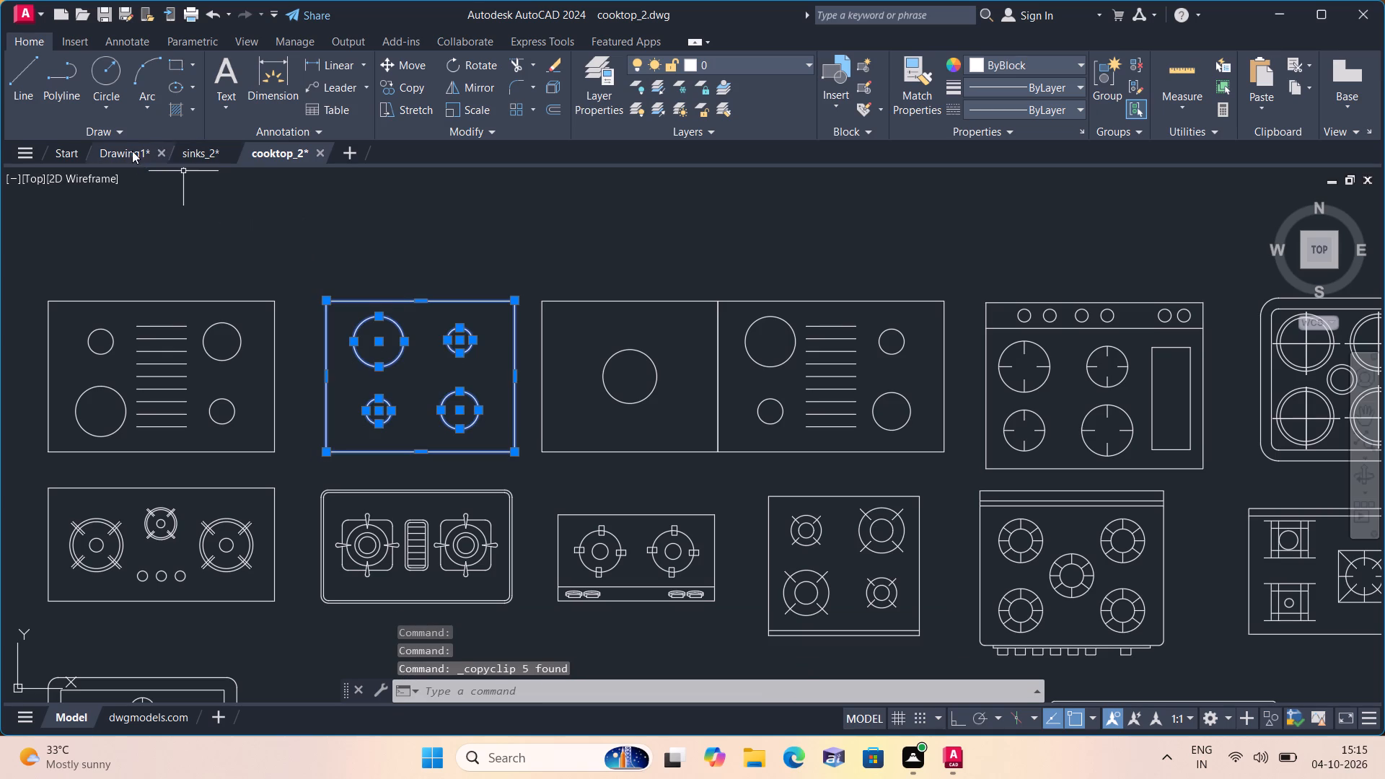
{"action": "key", "text": "ctrl+v"}
{"action": "left_click", "coordinate": [281, 366]}
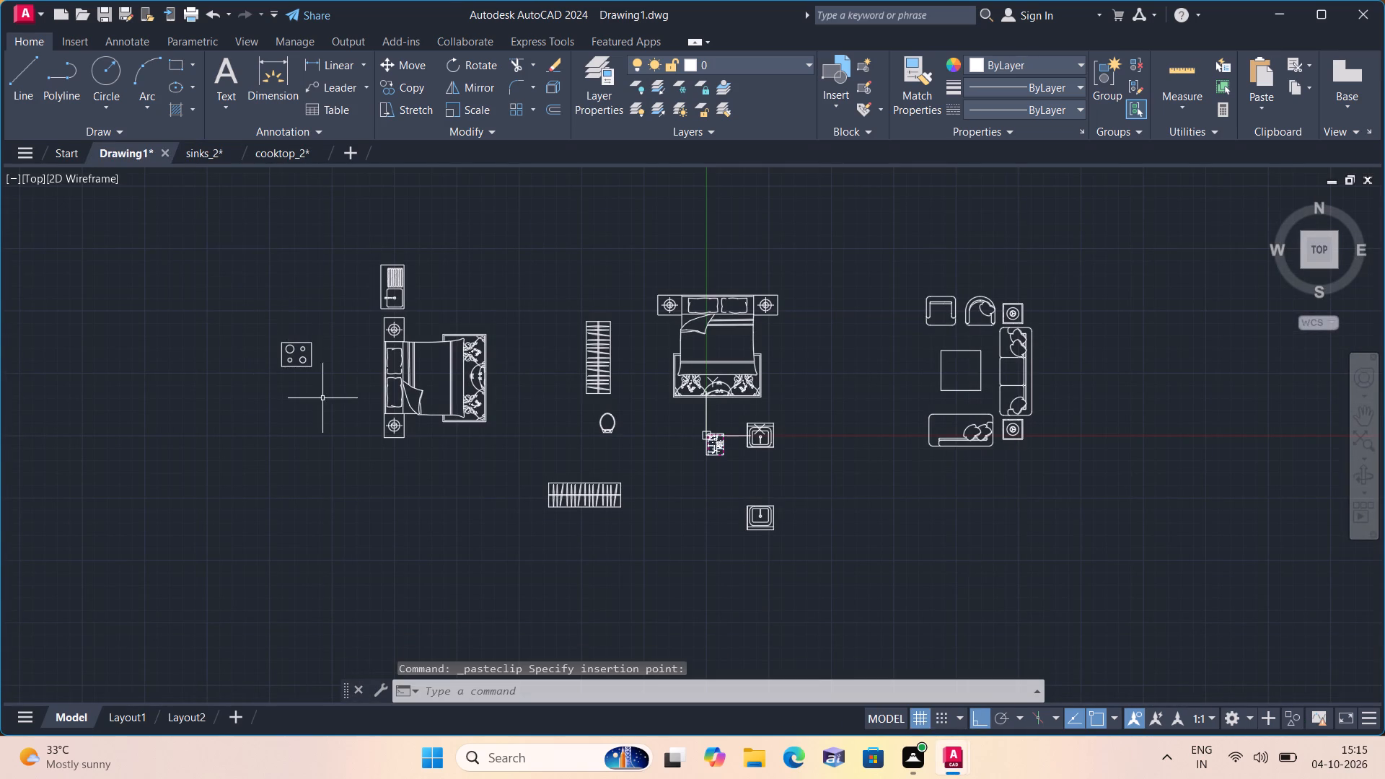
Rotate the pasted cooktop 90° about its lower-left corner.
{"action": "left_click_drag", "start_coordinate": [331, 400], "coordinate": [312, 382]}
{"action": "left_click", "coordinate": [207, 291]}
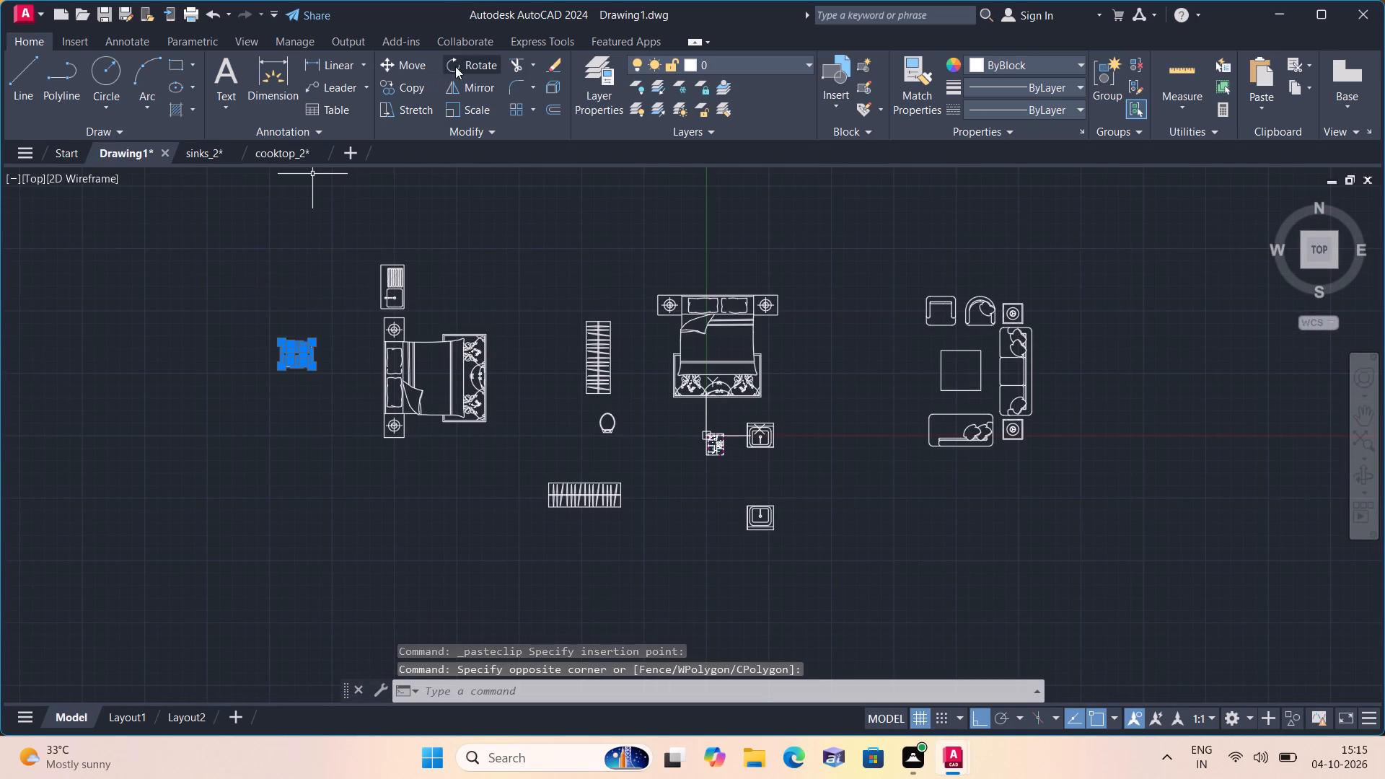
{"action": "left_click", "coordinate": [463, 63]}
{"action": "left_click", "coordinate": [288, 372]}
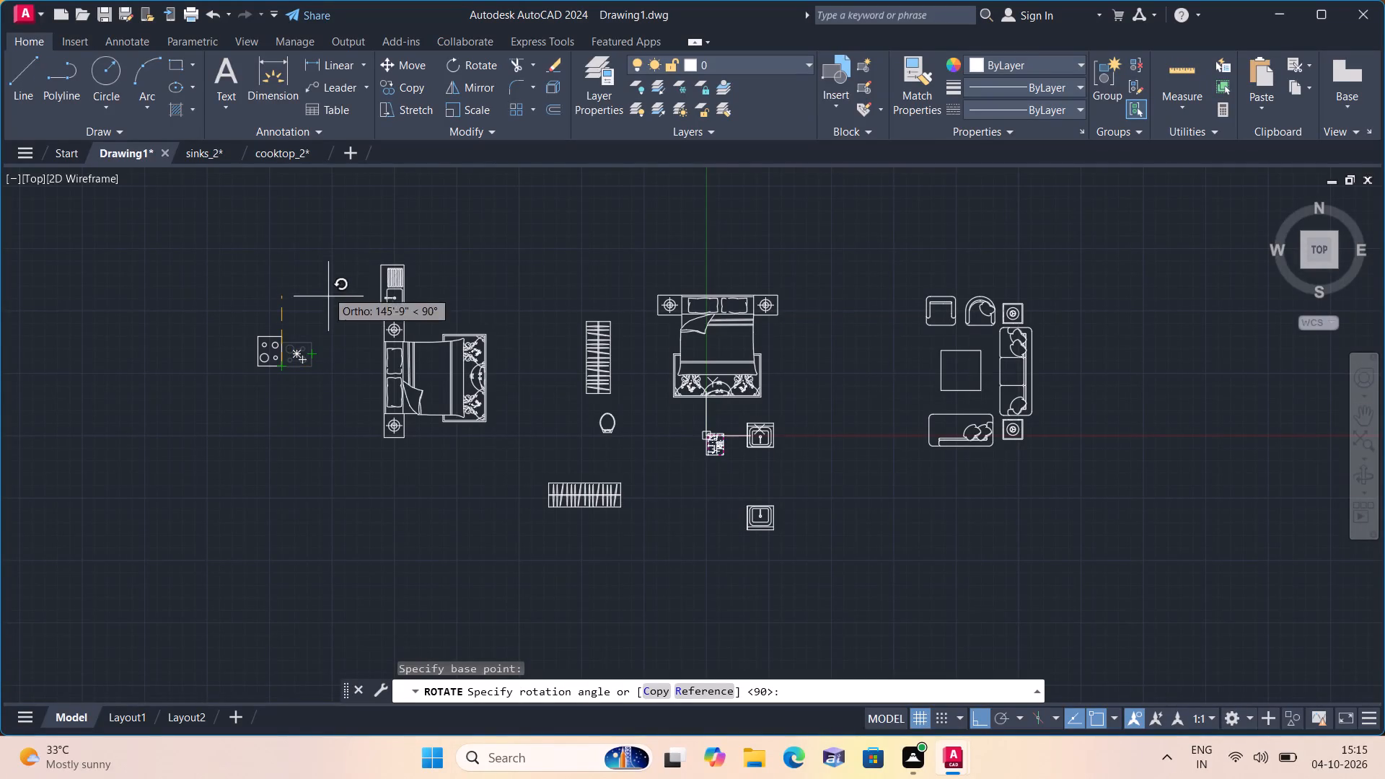
{"action": "left_click", "coordinate": [312, 258]}
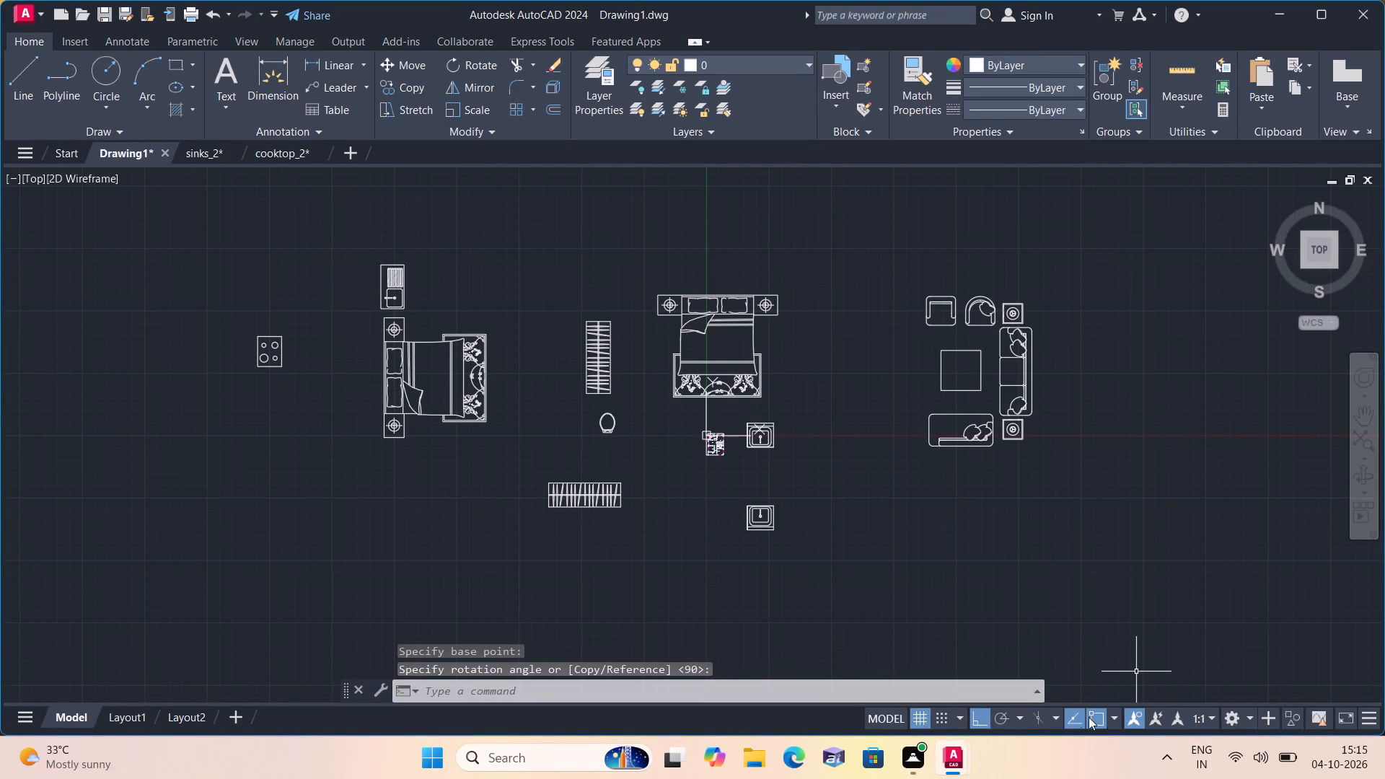
Turn Ortho mode off and scale the toilet down freehand about a base point inside it.
{"action": "left_click", "coordinate": [982, 713]}
{"action": "scroll", "coordinate": [629, 498], "scroll_direction": "up", "scroll_amount": 1}
{"action": "left_click", "coordinate": [614, 405]}
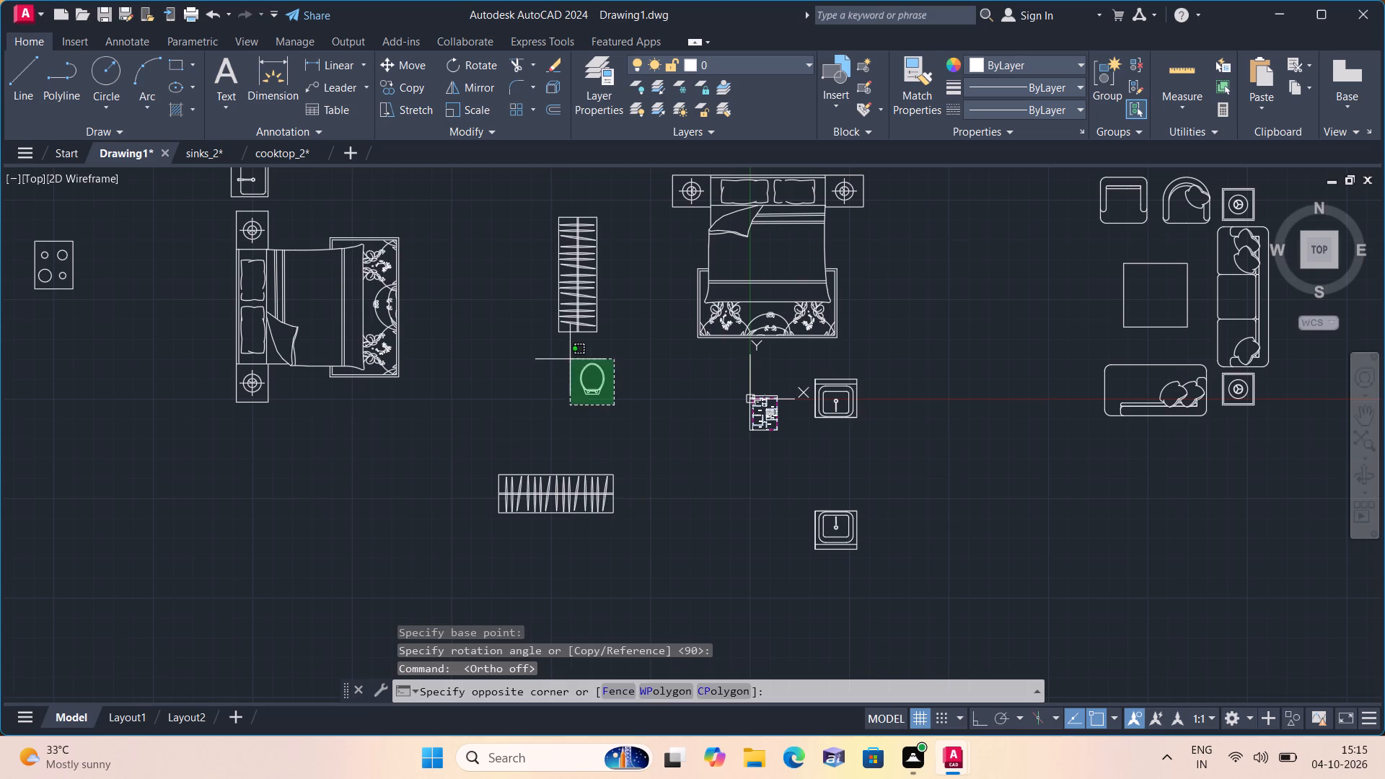
{"action": "left_click", "coordinate": [568, 356]}
{"action": "left_click", "coordinate": [475, 110]}
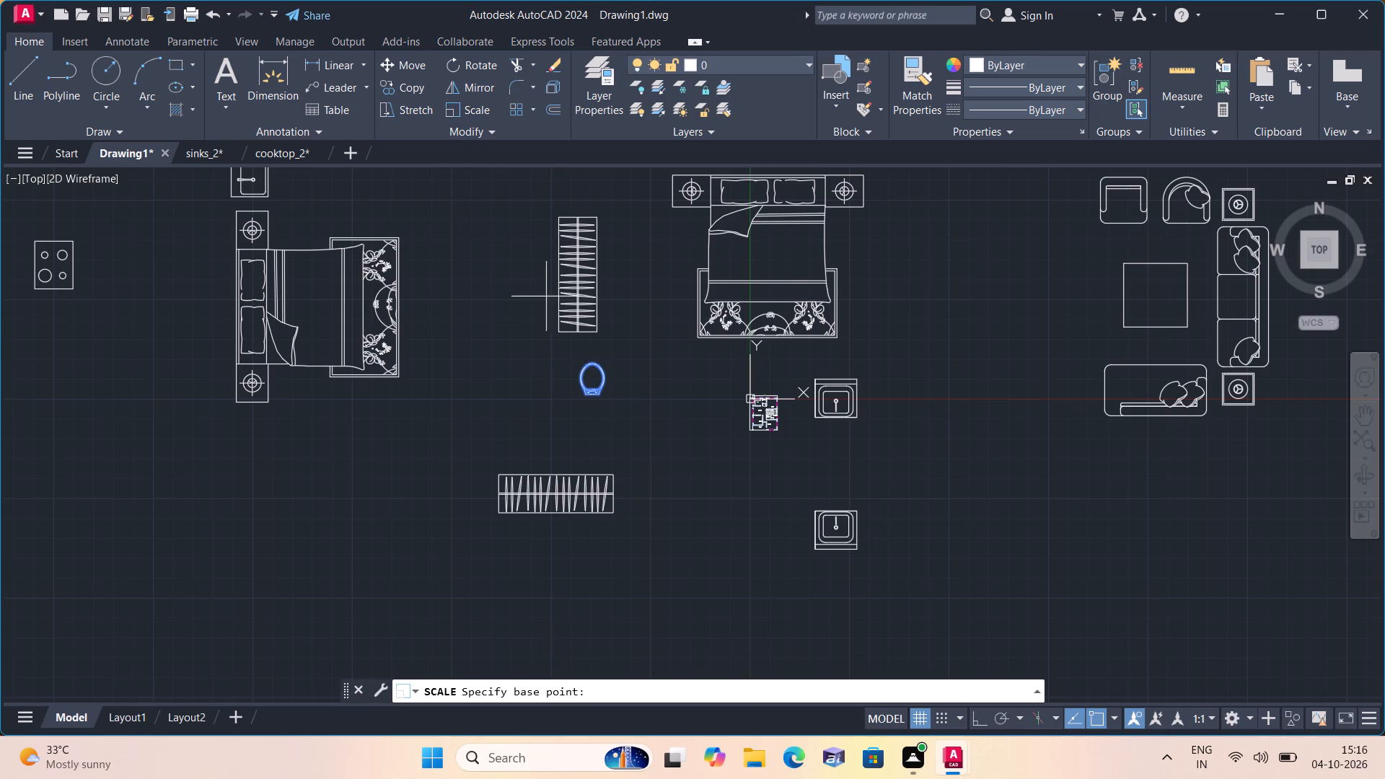
{"action": "scroll", "coordinate": [560, 371], "scroll_direction": "up", "scroll_amount": 2}
{"action": "left_click", "coordinate": [628, 391]}
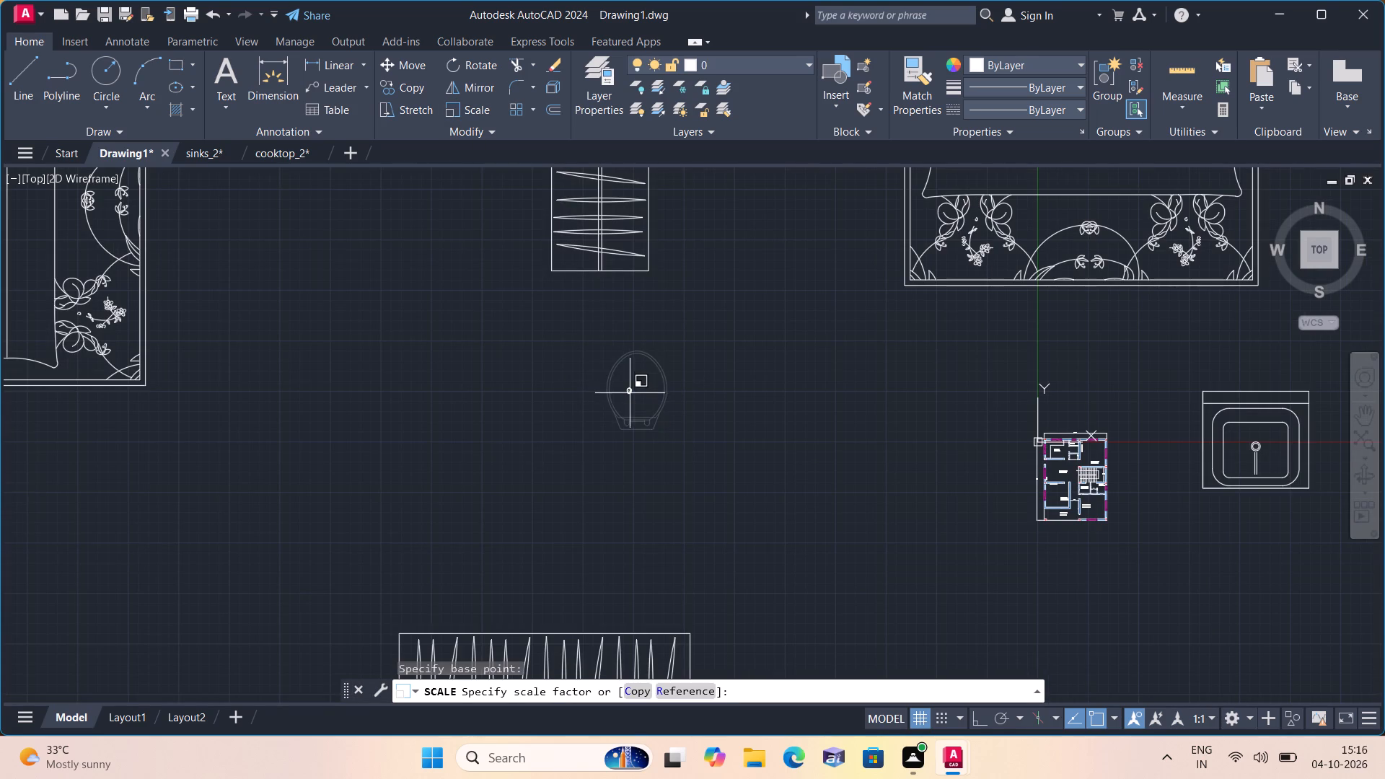
{"action": "left_click", "coordinate": [632, 395]}
Move the scaled toilet to the empty space just east of the floor plan.
{"action": "left_click", "coordinate": [607, 361]}
{"action": "left_click", "coordinate": [665, 416]}
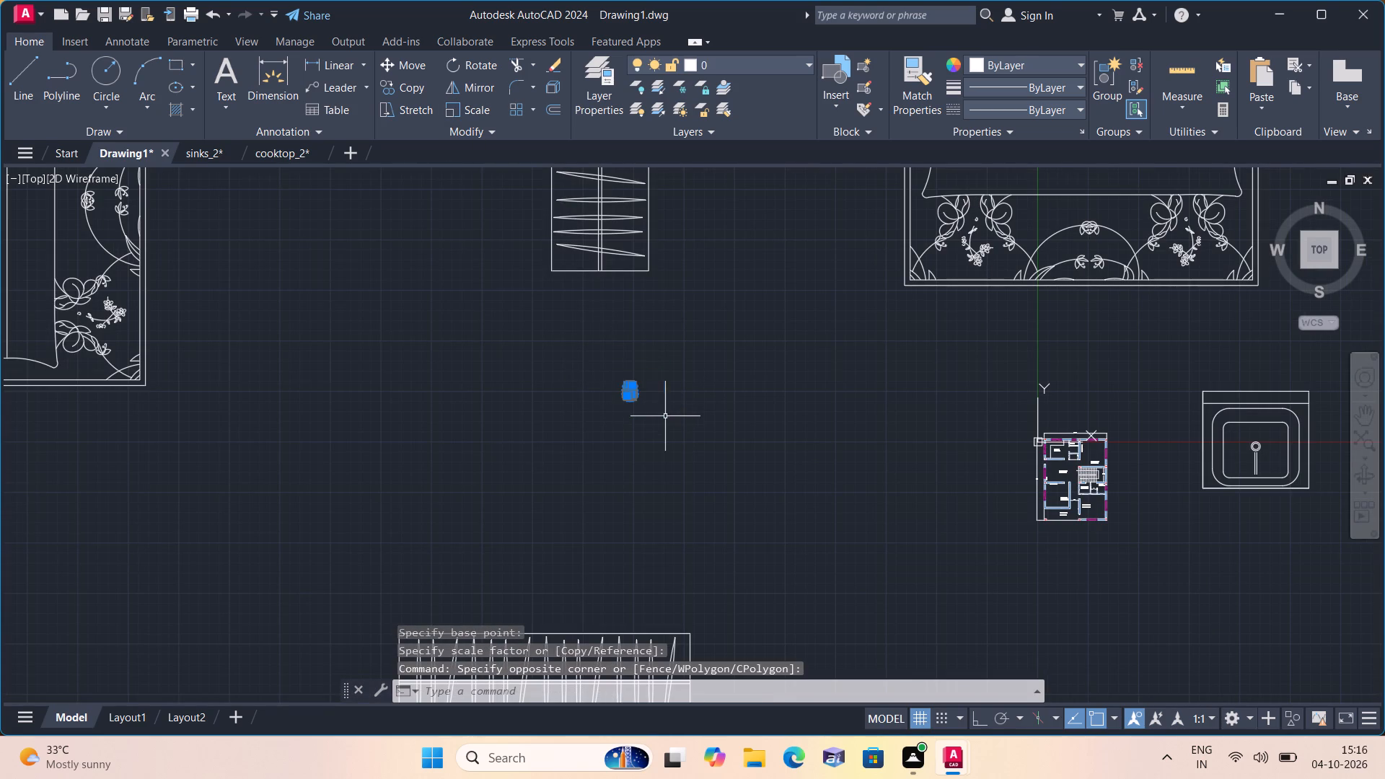
{"action": "left_click", "coordinate": [413, 68]}
{"action": "scroll", "coordinate": [618, 400], "scroll_direction": "up", "scroll_amount": 1}
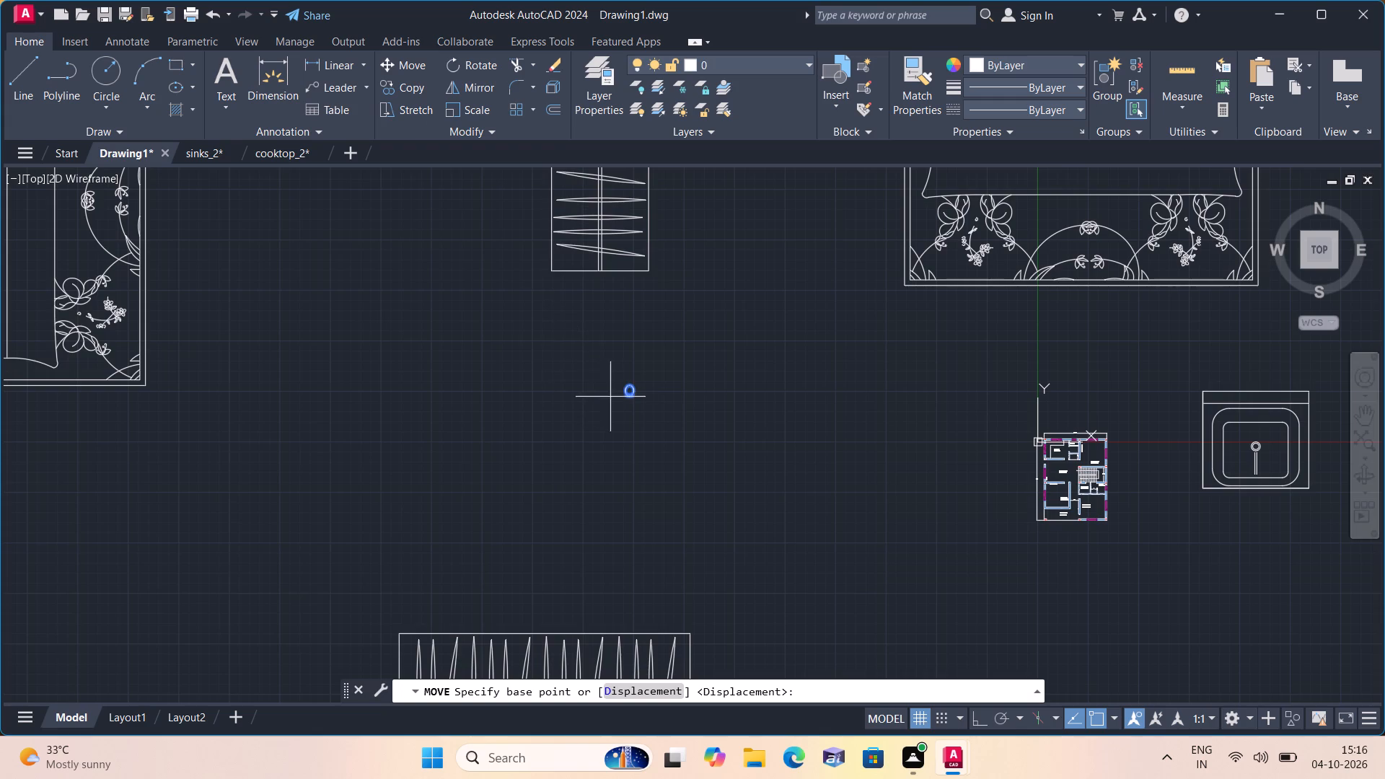
{"action": "scroll", "coordinate": [618, 400], "scroll_direction": "up", "scroll_amount": 2}
{"action": "left_click", "coordinate": [635, 400]}
{"action": "scroll", "coordinate": [876, 485], "scroll_direction": "down", "scroll_amount": 1}
{"action": "middle_click_drag", "start_coordinate": [881, 490], "coordinate": [690, 415]}
{"action": "scroll", "coordinate": [489, 336], "scroll_direction": "down", "scroll_amount": 1}
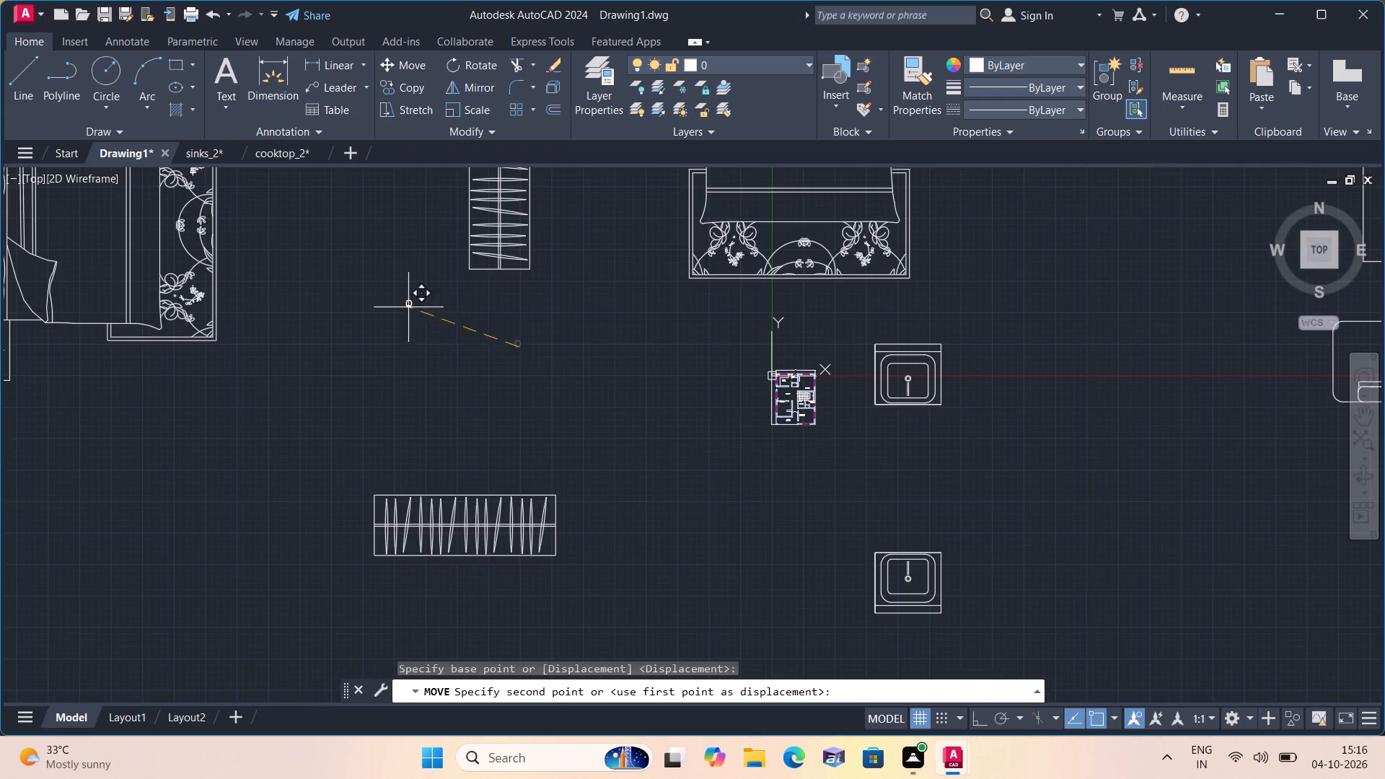
{"action": "scroll", "coordinate": [783, 402], "scroll_direction": "up", "scroll_amount": 5}
{"action": "middle_click_drag", "start_coordinate": [943, 459], "coordinate": [586, 416]}
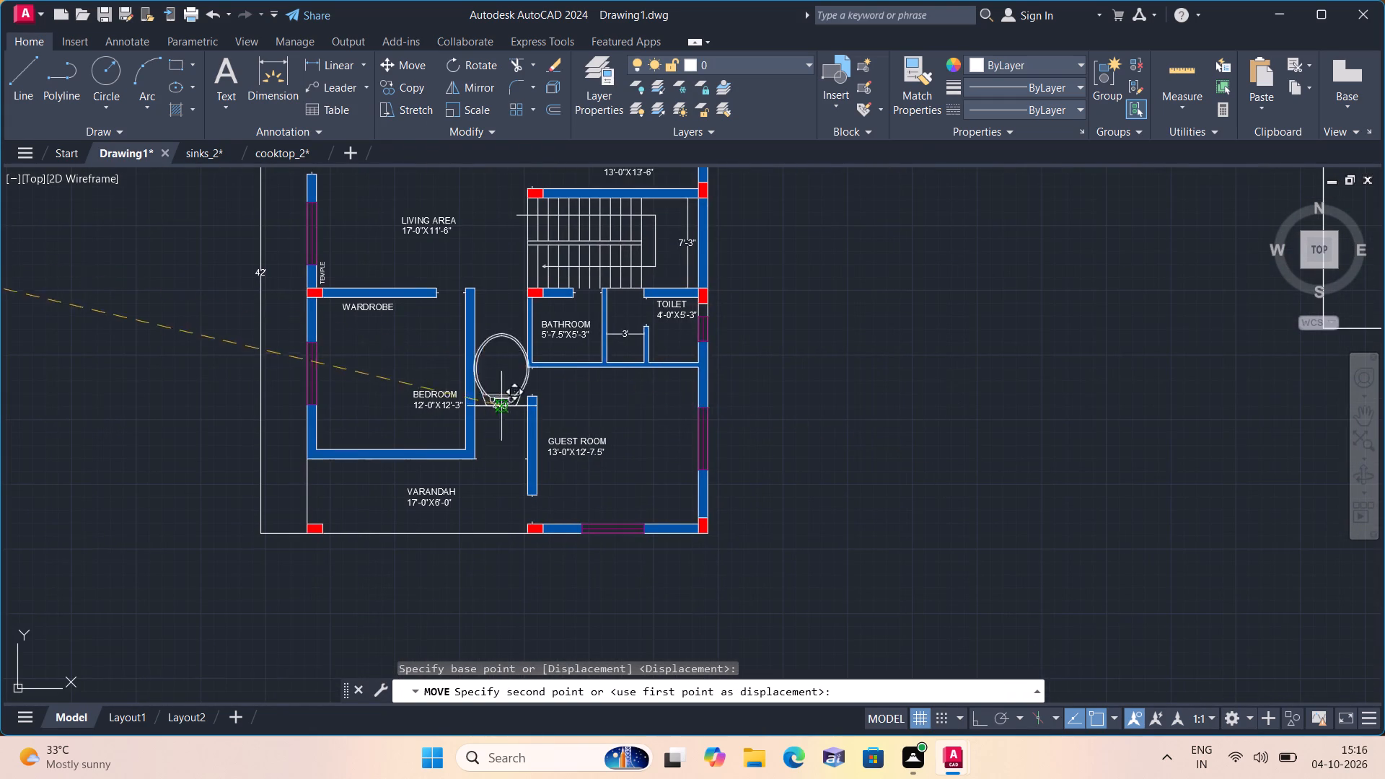
{"action": "left_click", "coordinate": [869, 369]}
Scale the toilet down further by eye about a base point inside its bowl, to suit the floor plan's toilet room.
{"action": "left_click_drag", "start_coordinate": [797, 249], "coordinate": [818, 300]}
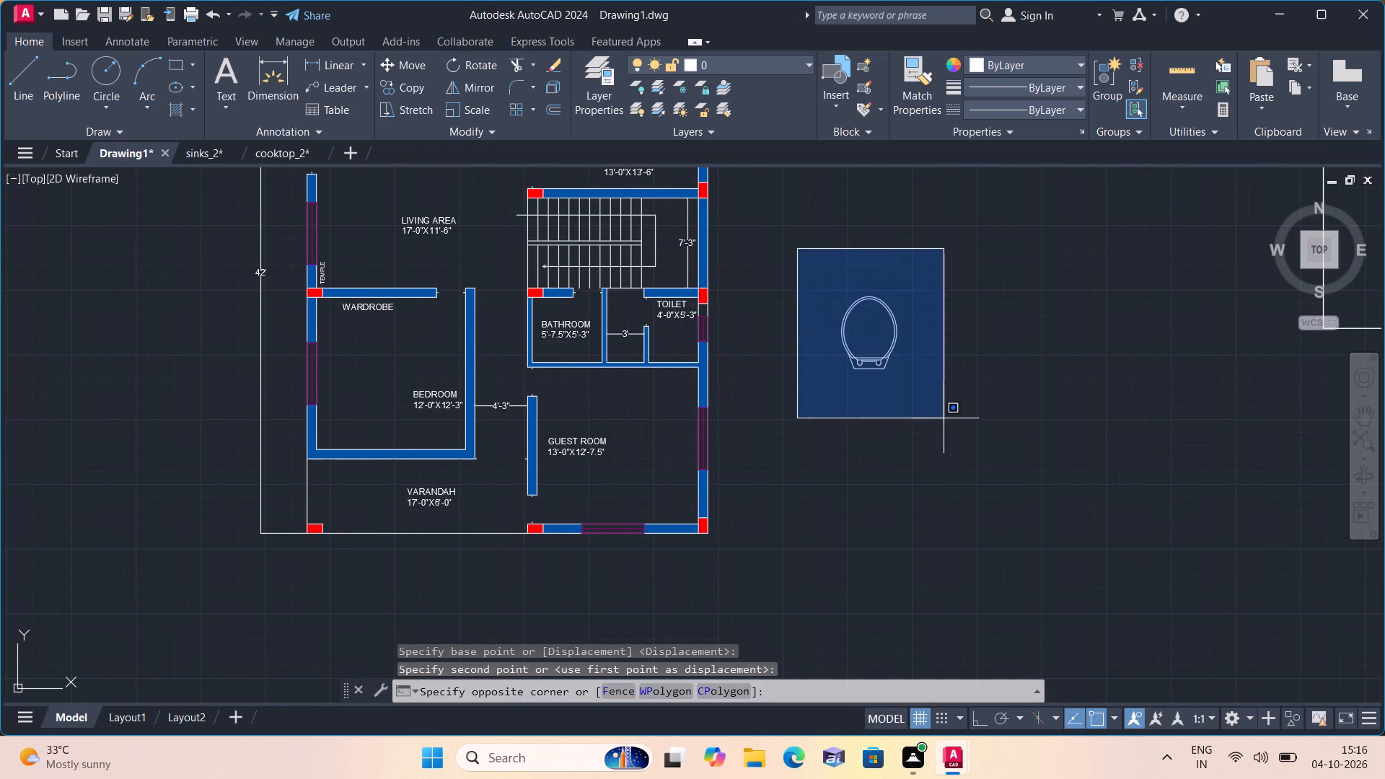
{"action": "left_click", "coordinate": [961, 425]}
{"action": "left_click", "coordinate": [475, 102]}
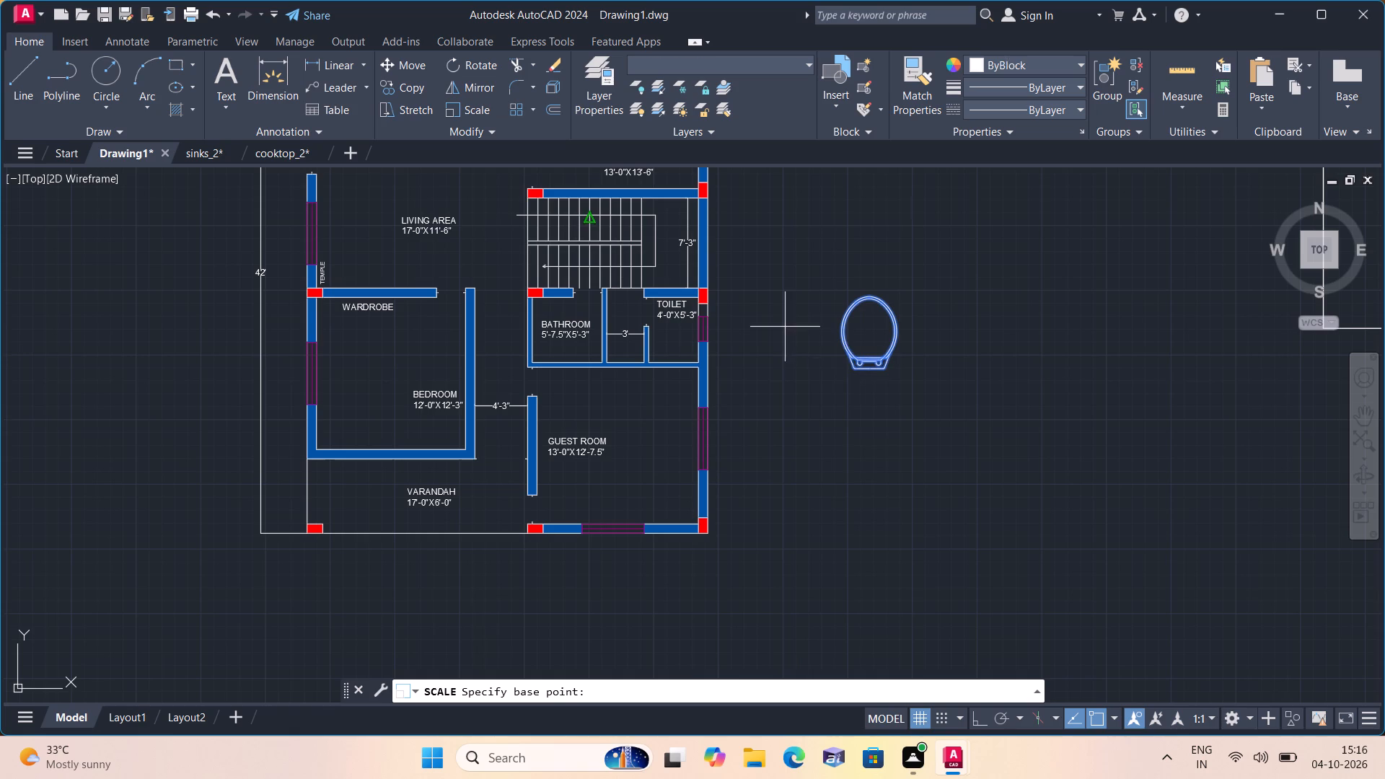
{"action": "left_click", "coordinate": [877, 328]}
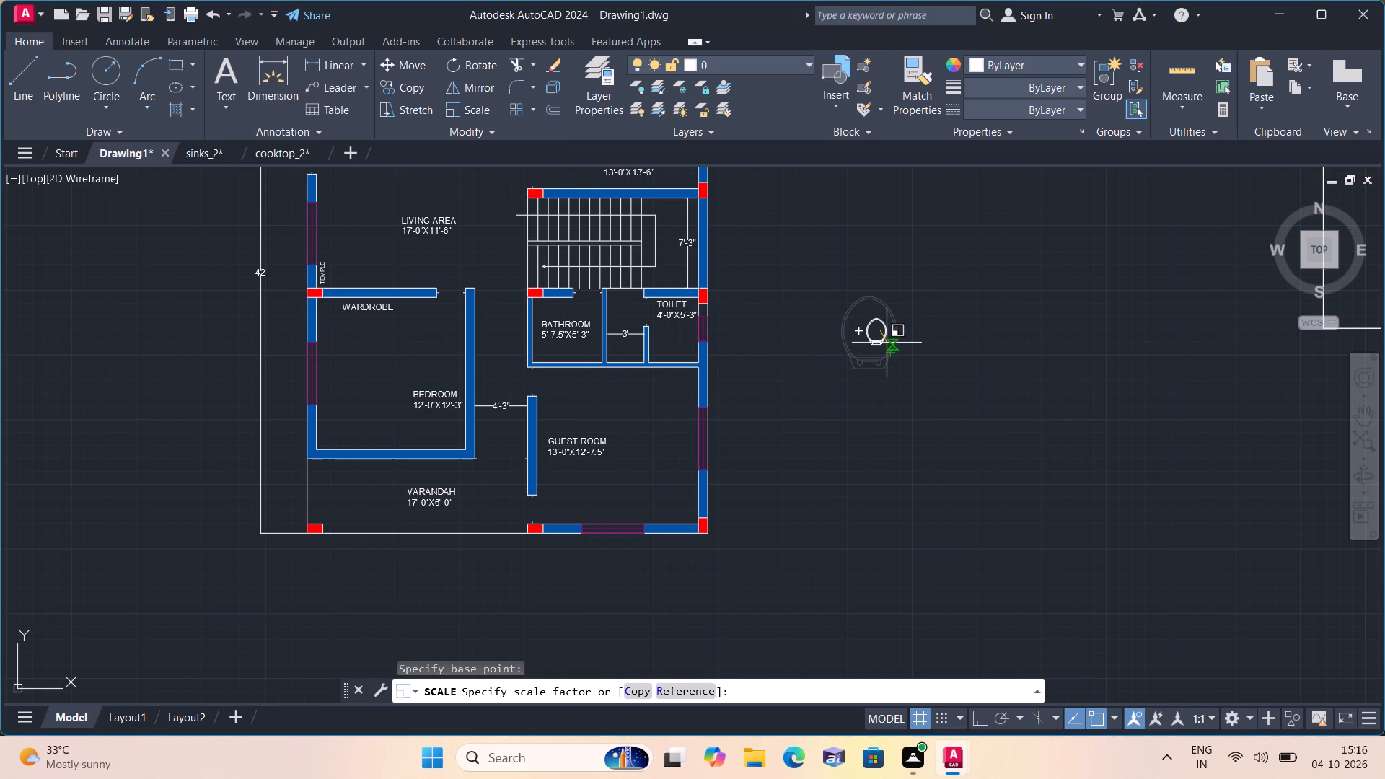
{"action": "left_click", "coordinate": [887, 343]}
Move the toilet by the midpoint of its back edge onto the south wall of the TOILET room.
{"action": "left_click_drag", "start_coordinate": [831, 304], "coordinate": [845, 325]}
{"action": "left_click", "coordinate": [973, 390]}
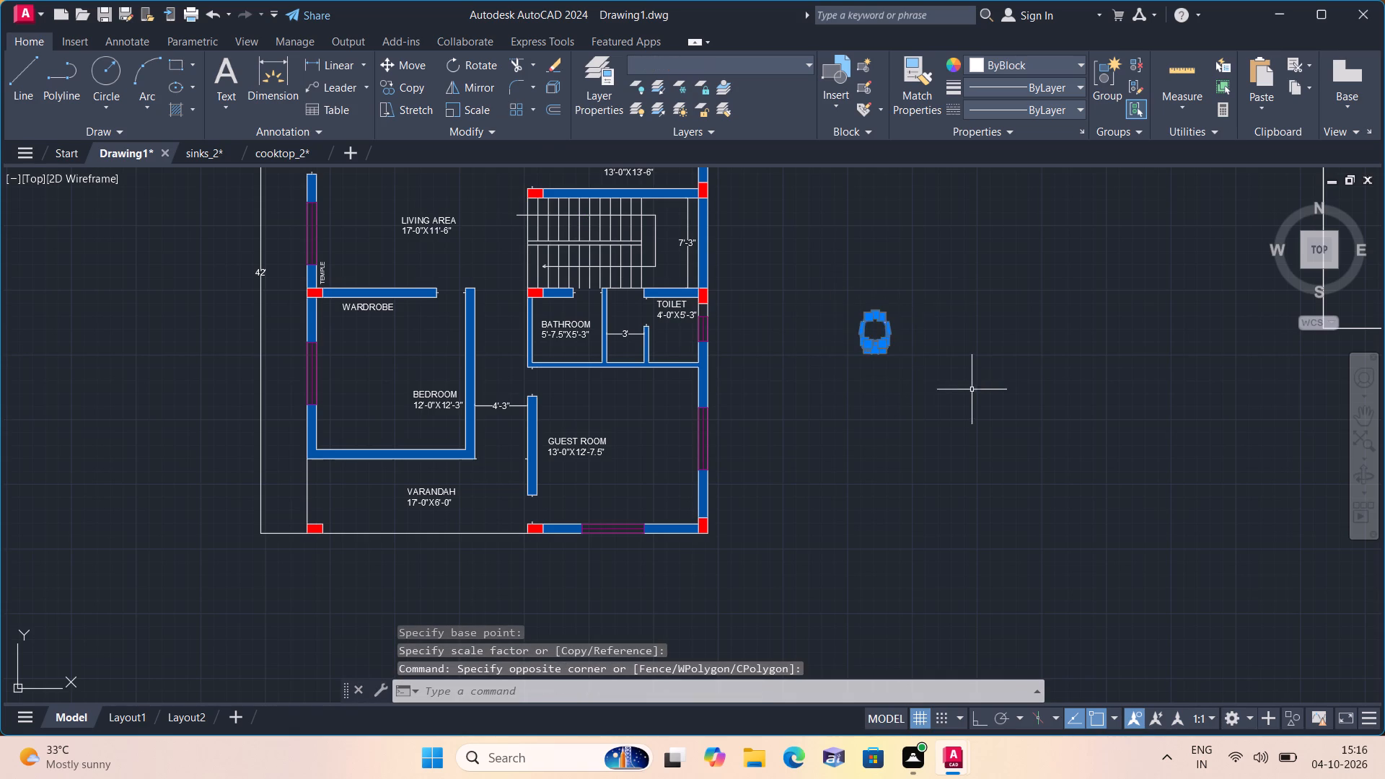
{"action": "left_click_drag", "start_coordinate": [412, 63], "coordinate": [413, 73]}
{"action": "scroll", "coordinate": [812, 374], "scroll_direction": "up", "scroll_amount": 1}
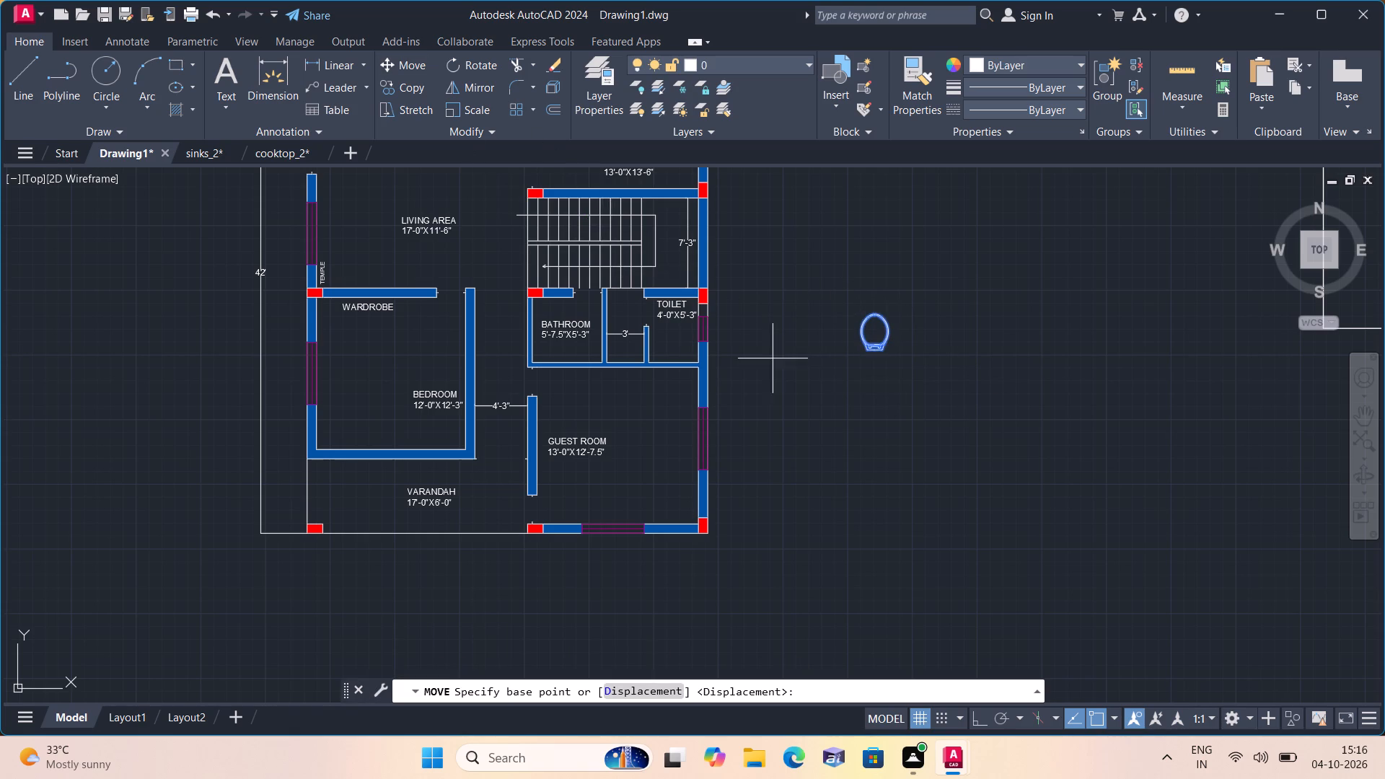
{"action": "scroll", "coordinate": [812, 374], "scroll_direction": "up", "scroll_amount": 2}
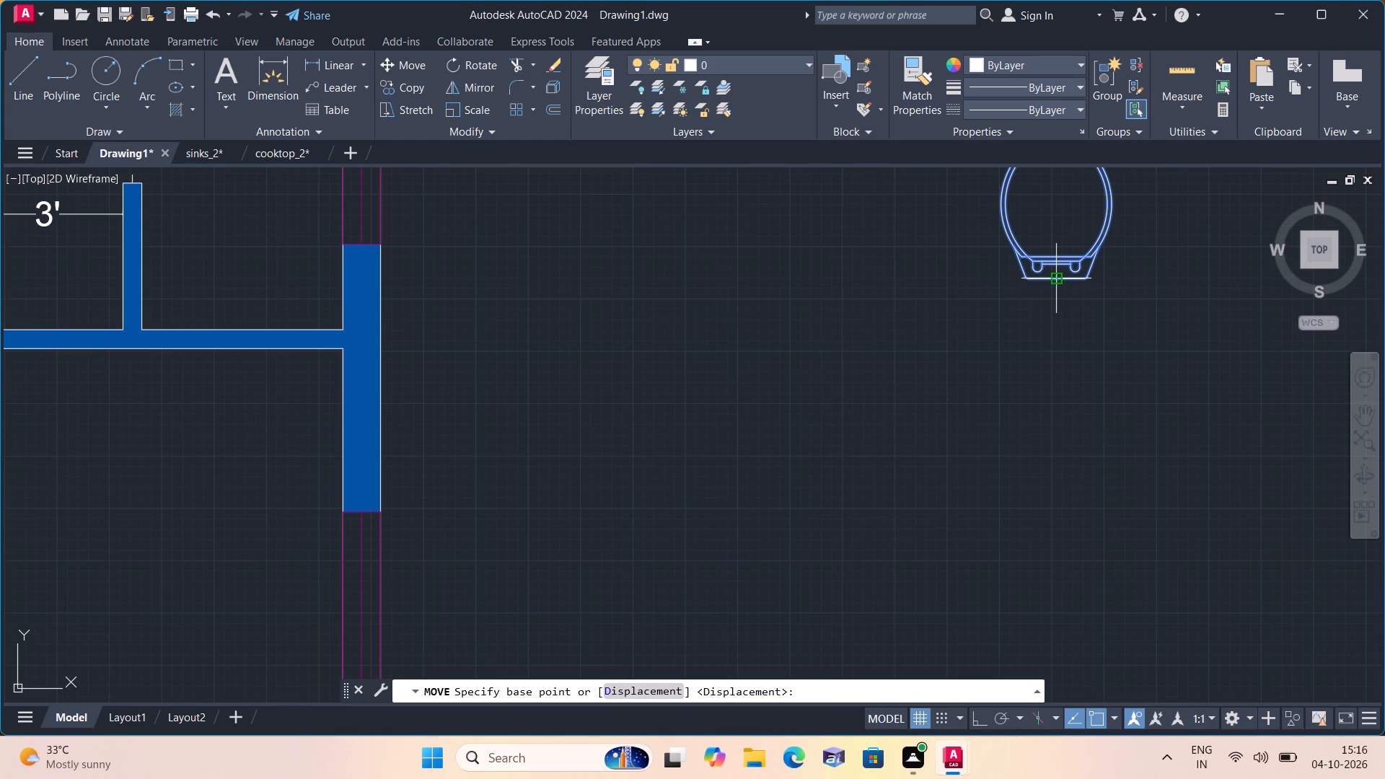
{"action": "left_click", "coordinate": [1061, 275]}
{"action": "scroll", "coordinate": [804, 340], "scroll_direction": "down", "scroll_amount": 2}
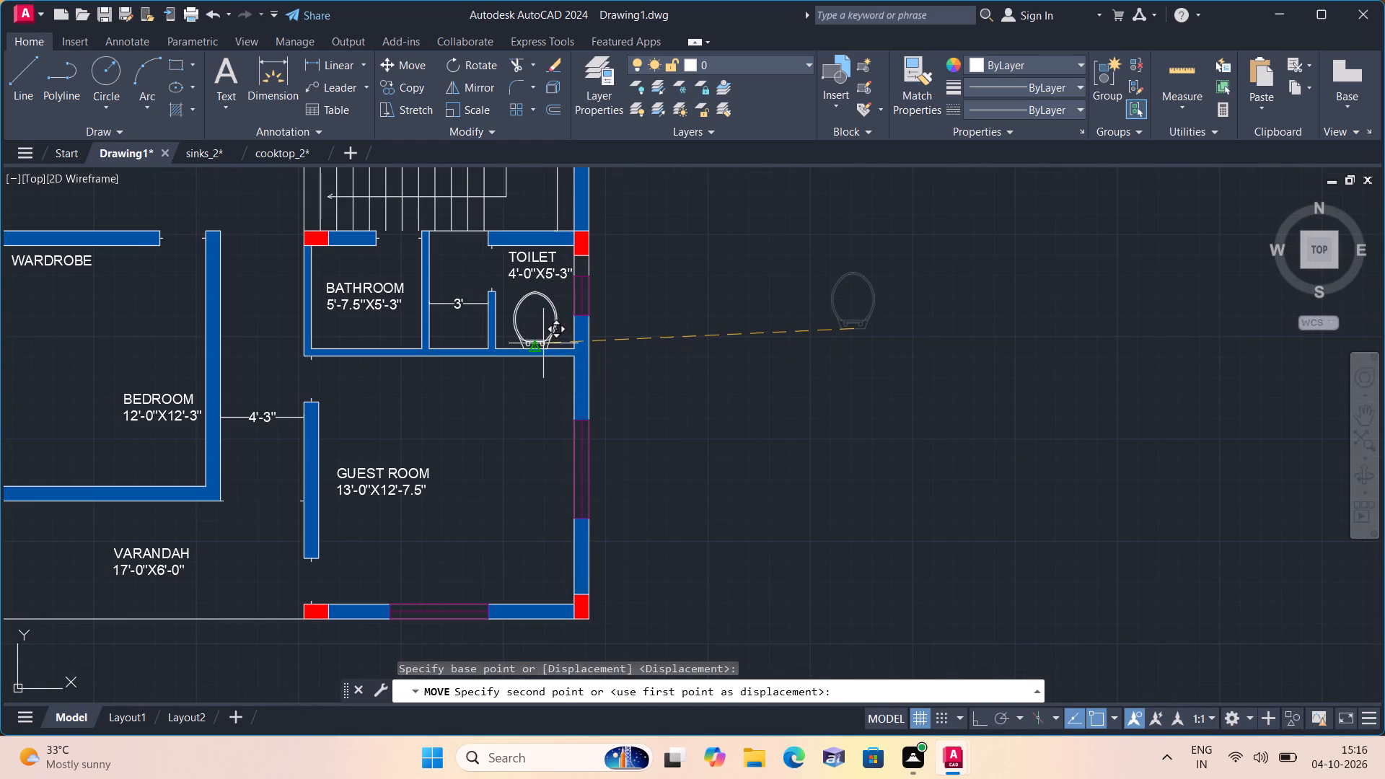
{"action": "left_click", "coordinate": [542, 346]}
Scale the large sink just east of the floor plan down by eye about a base point on its west side.
{"action": "scroll", "coordinate": [542, 366], "scroll_direction": "down", "scroll_amount": 5}
{"action": "left_click", "coordinate": [654, 302]}
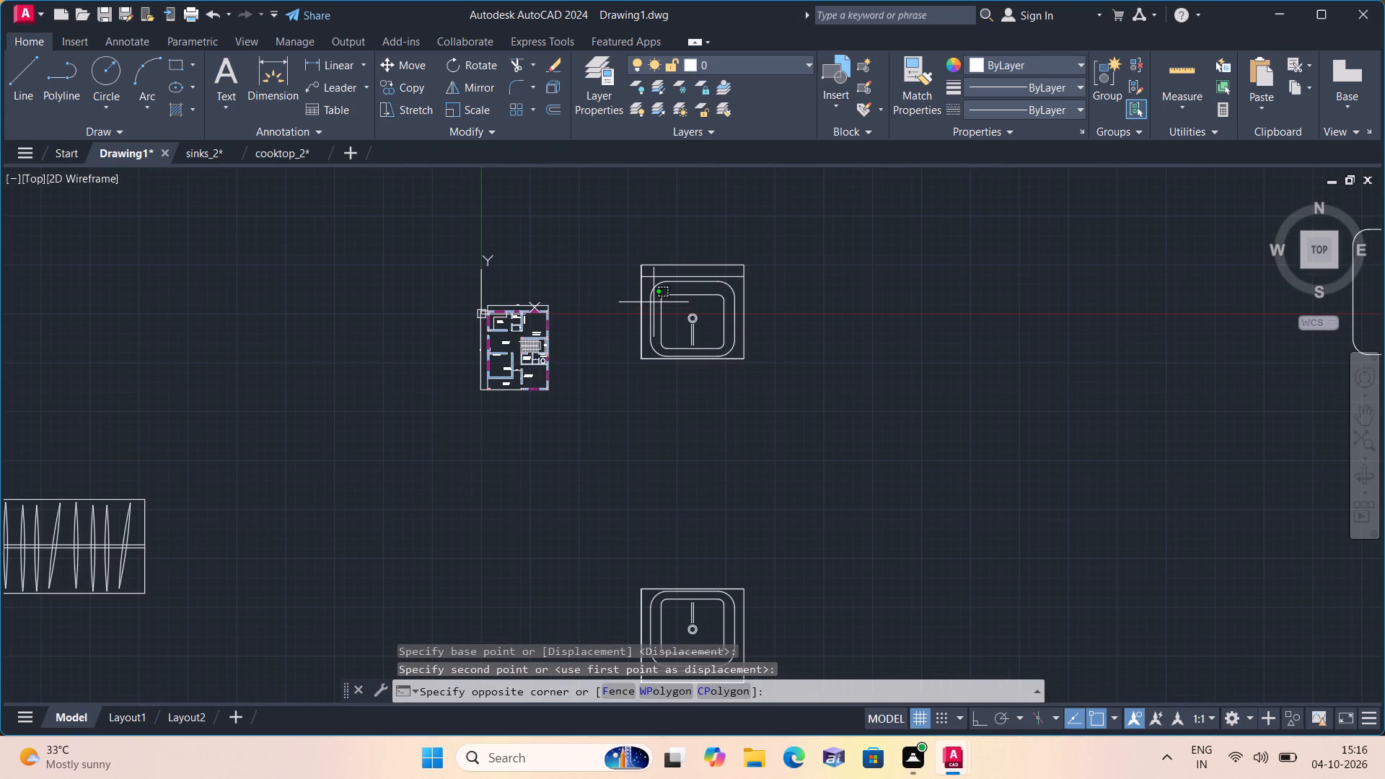
{"action": "left_click", "coordinate": [638, 289]}
{"action": "left_click", "coordinate": [472, 107]}
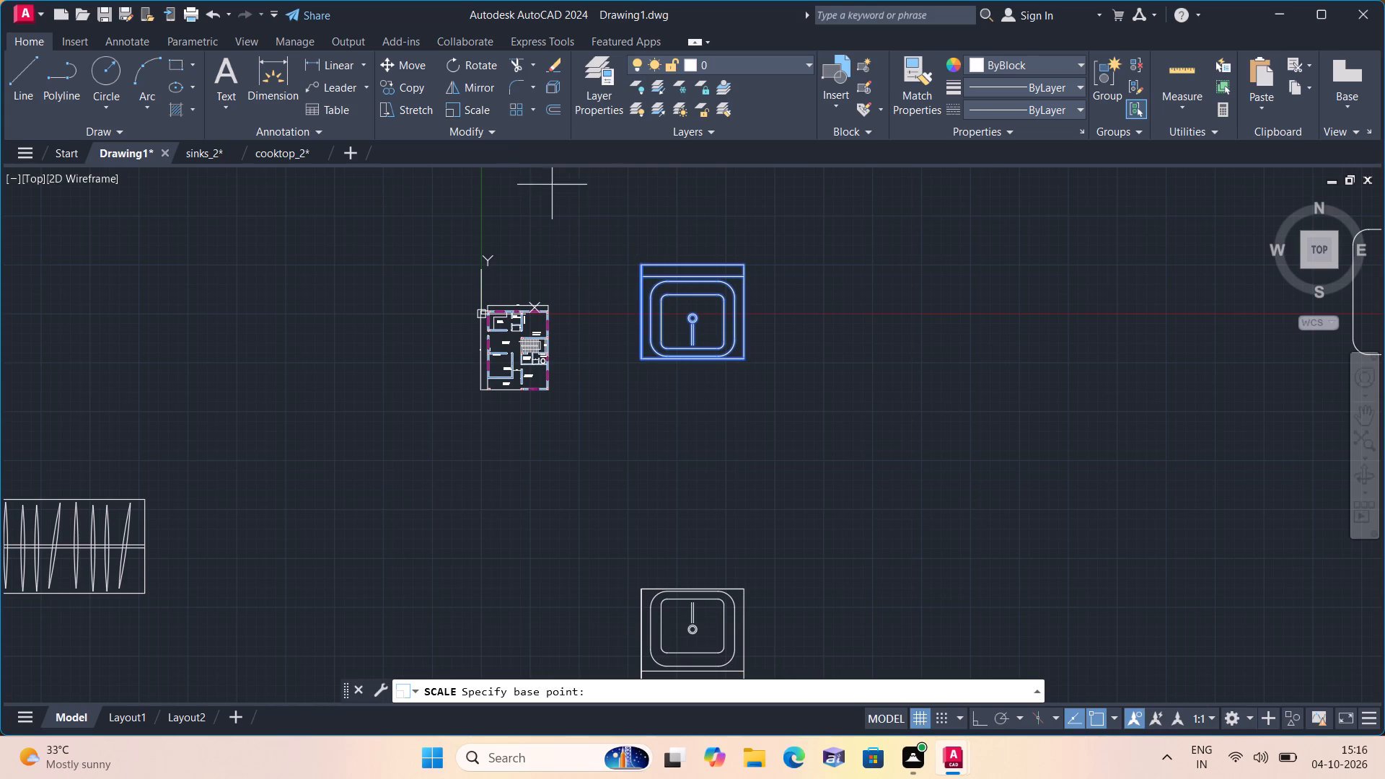
{"action": "left_click", "coordinate": [646, 315]}
{"action": "left_click", "coordinate": [650, 319]}
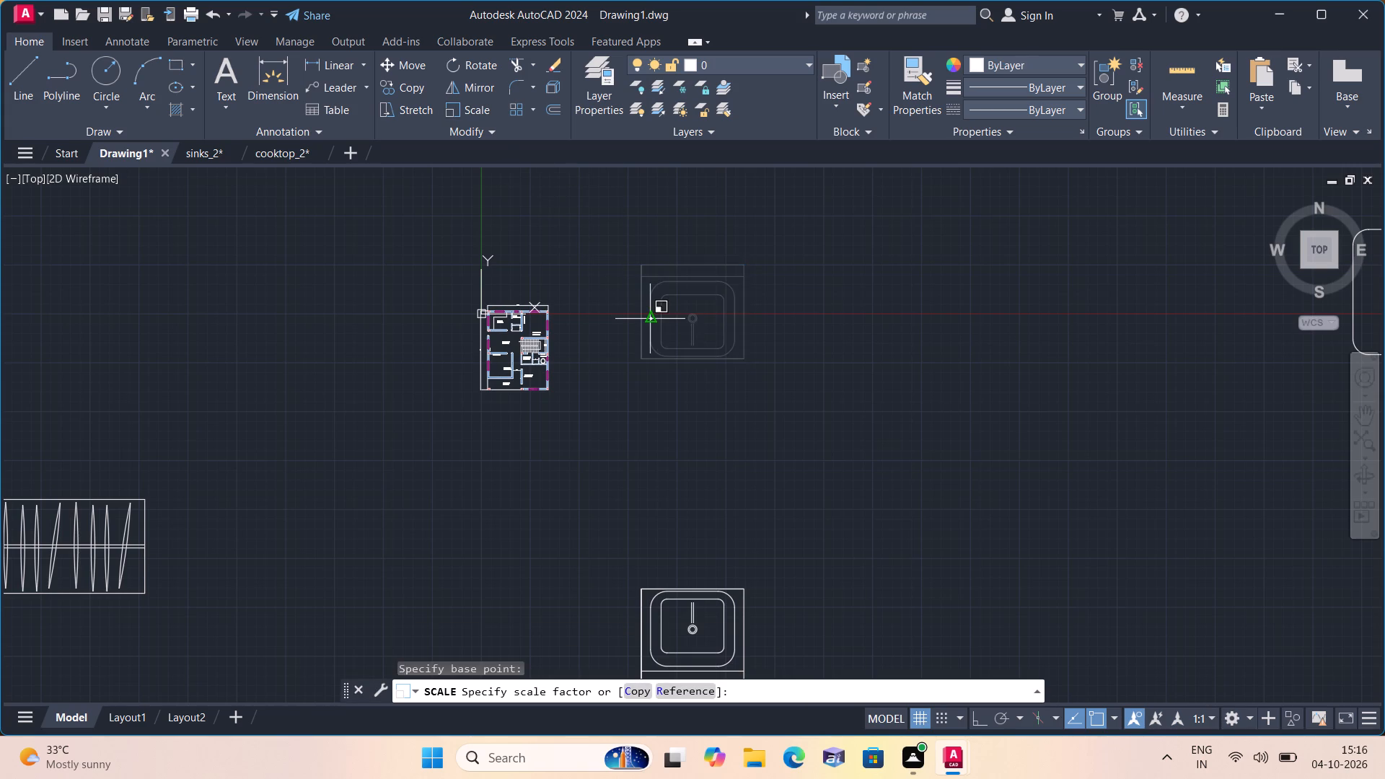
{"action": "scroll", "coordinate": [650, 319], "scroll_direction": "up", "scroll_amount": 3}
{"action": "left_click", "coordinate": [650, 319]}
Move the scaled sink by its corner into the 3' niche south of the STORE room, with its back at the north wall.
{"action": "left_click", "coordinate": [651, 322]}
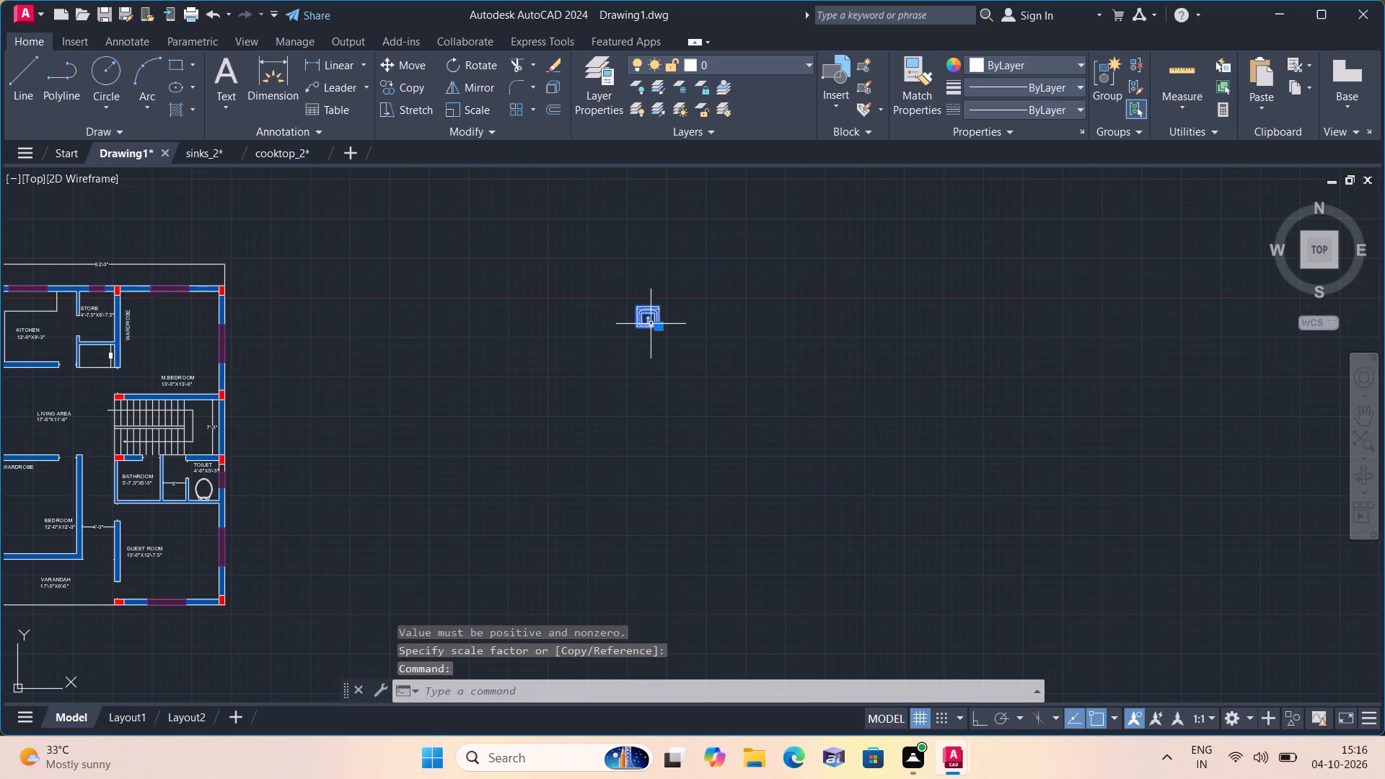
{"action": "left_click", "coordinate": [659, 326]}
{"action": "middle_click_drag", "start_coordinate": [381, 446], "coordinate": [631, 346]}
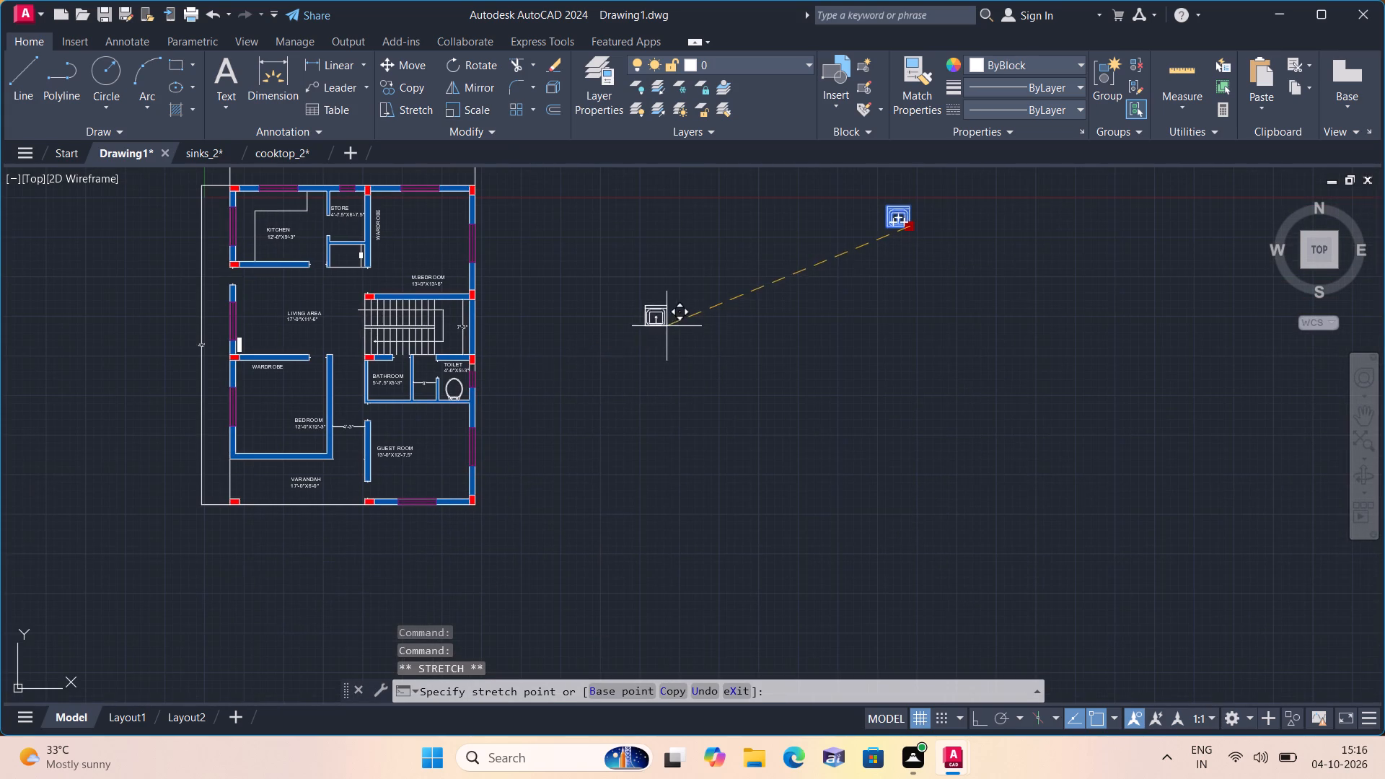
{"action": "scroll", "coordinate": [389, 441], "scroll_direction": "up", "scroll_amount": 1}
{"action": "middle_click_drag", "start_coordinate": [271, 232], "coordinate": [425, 472]}
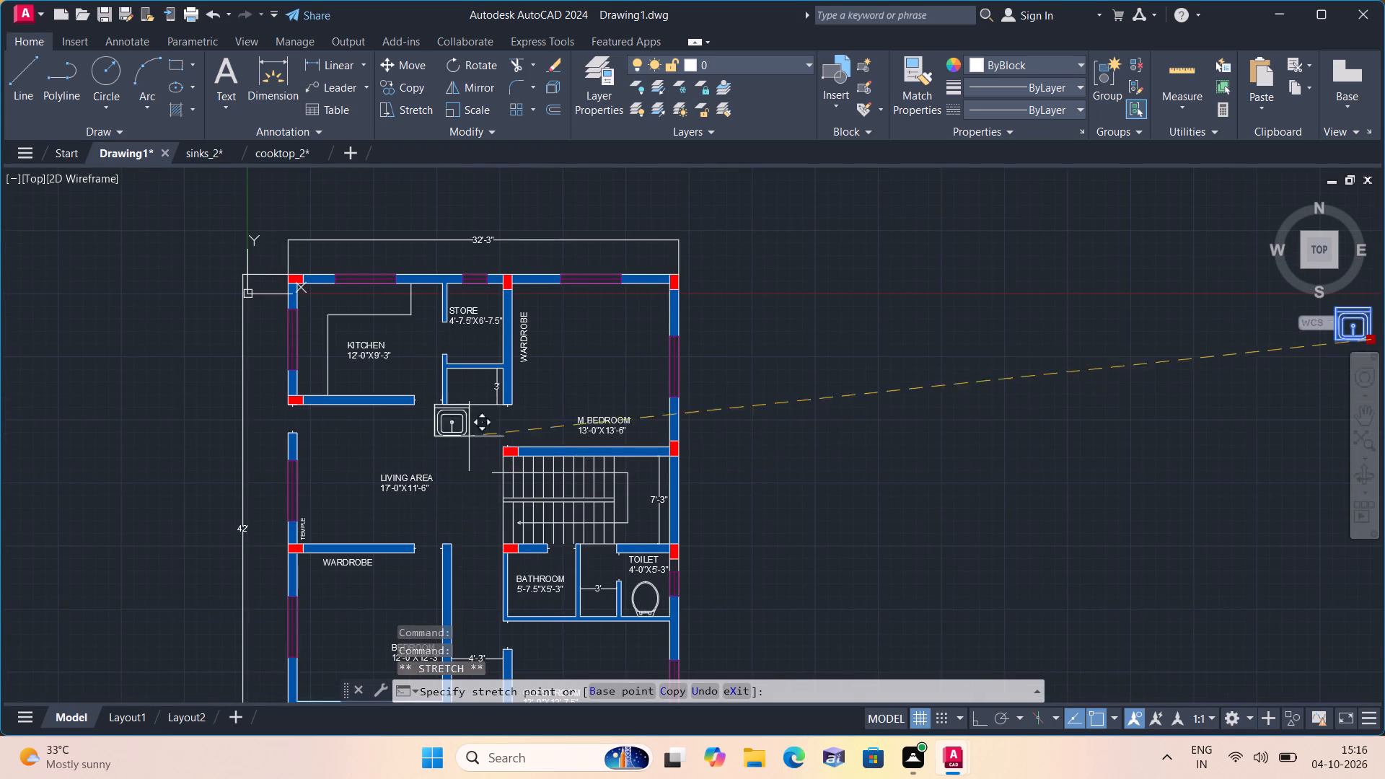
{"action": "scroll", "coordinate": [478, 408], "scroll_direction": "up", "scroll_amount": 2}
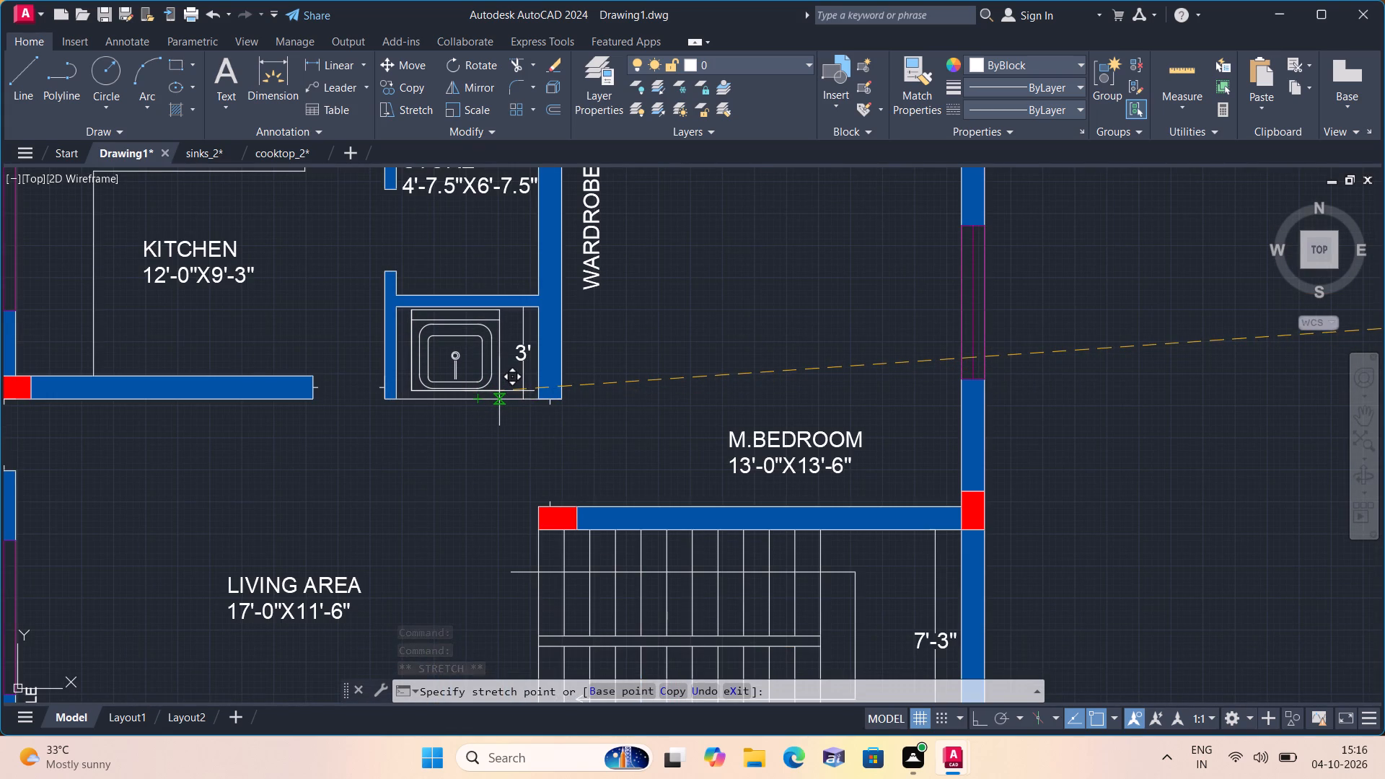
{"action": "left_click", "coordinate": [499, 391]}
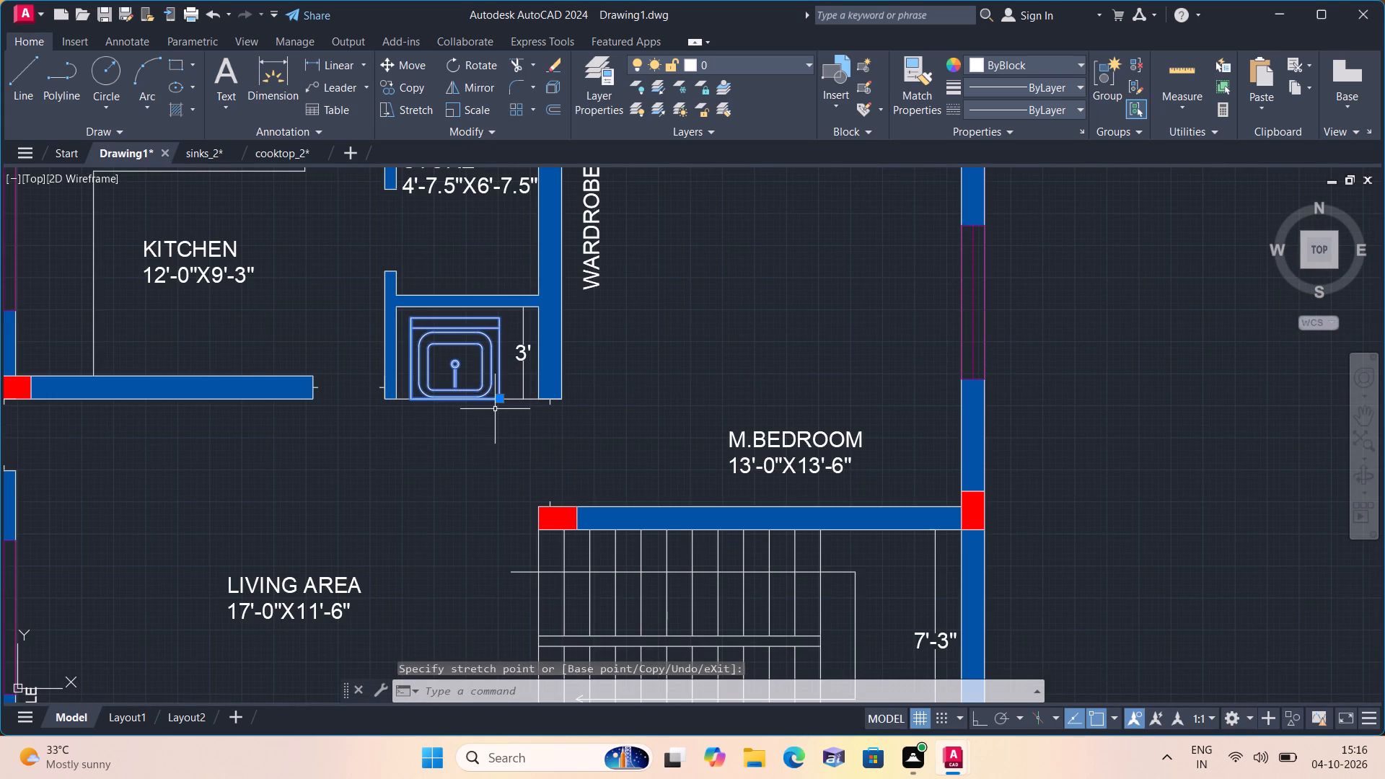
{"action": "left_click", "coordinate": [499, 395]}
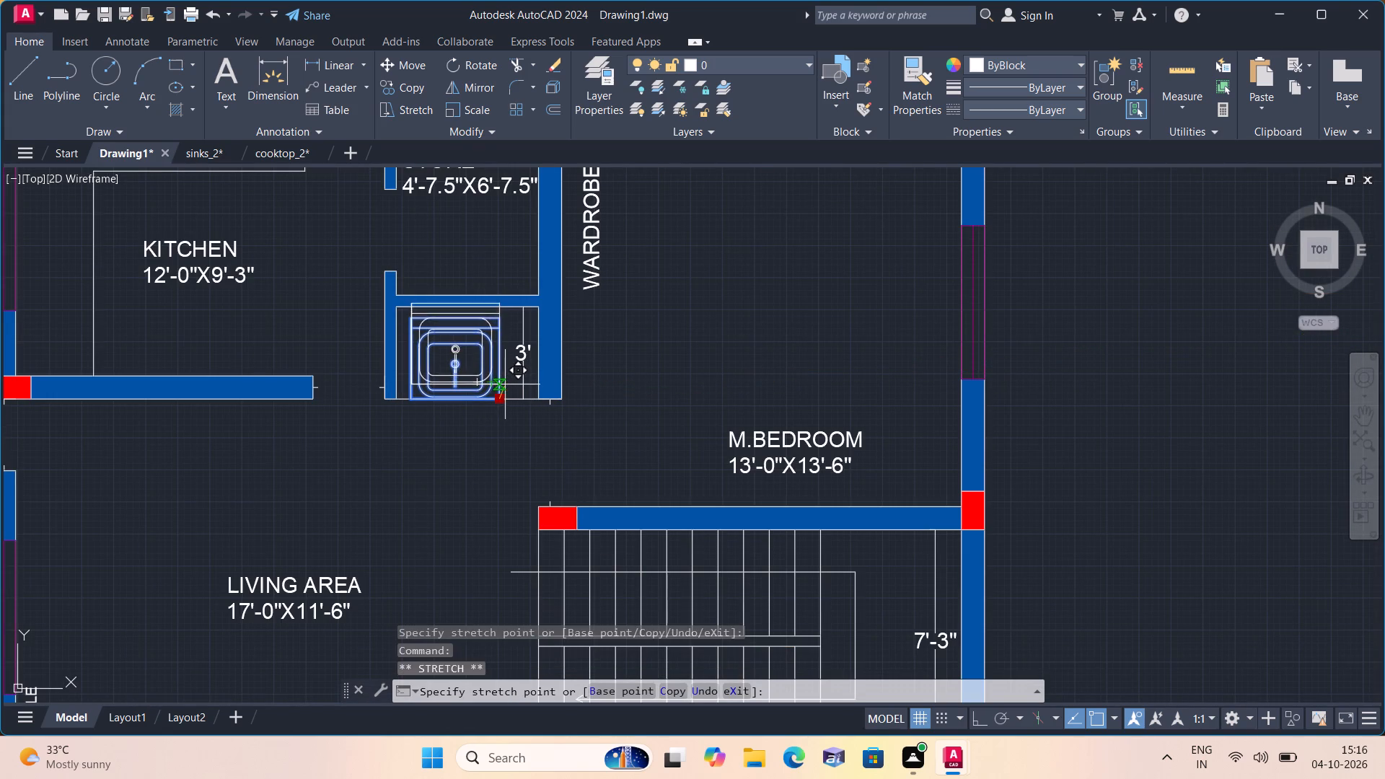
{"action": "left_click", "coordinate": [508, 389]}
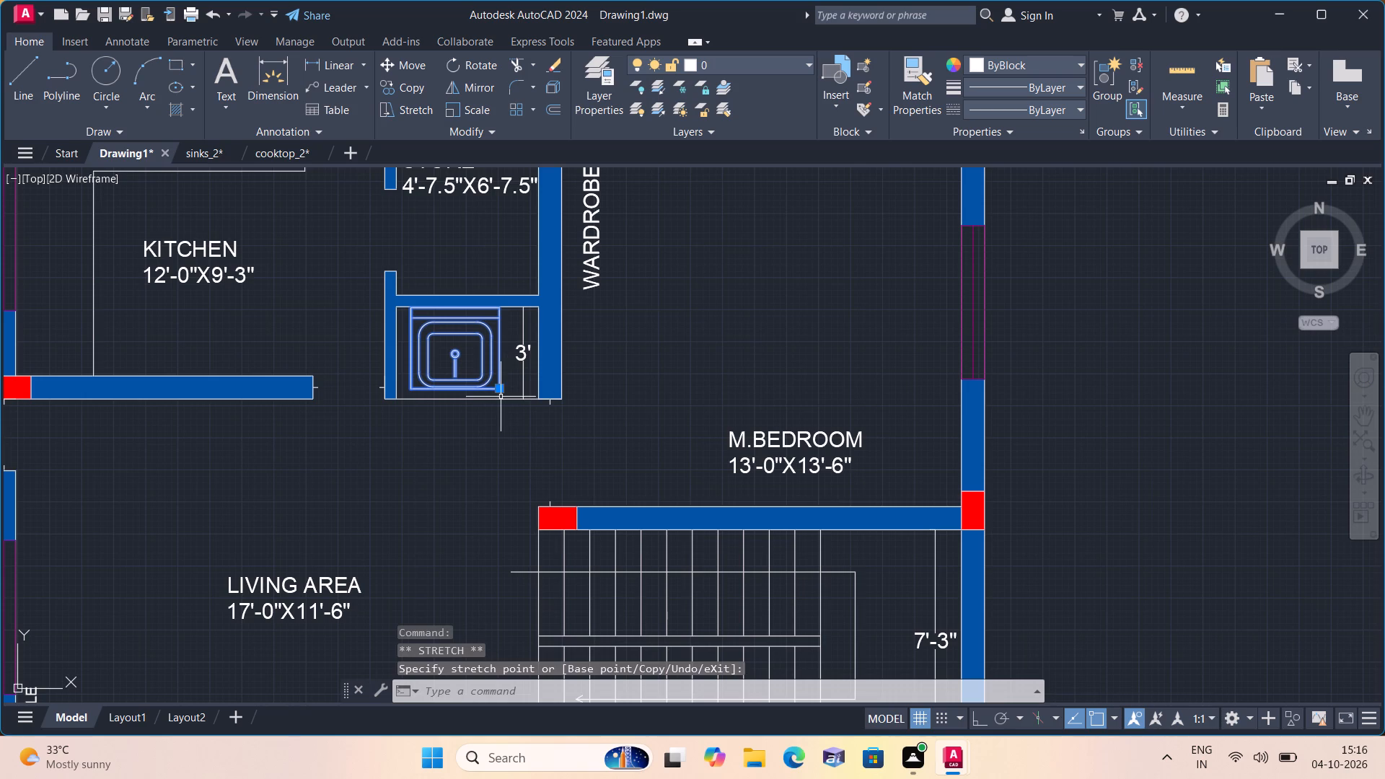
{"action": "key", "text": "Escape"}
Scale the other large sink, southeast of the floor plan, down by eye about a base point inside its basin.
{"action": "scroll", "coordinate": [501, 397], "scroll_direction": "up", "scroll_amount": 2}
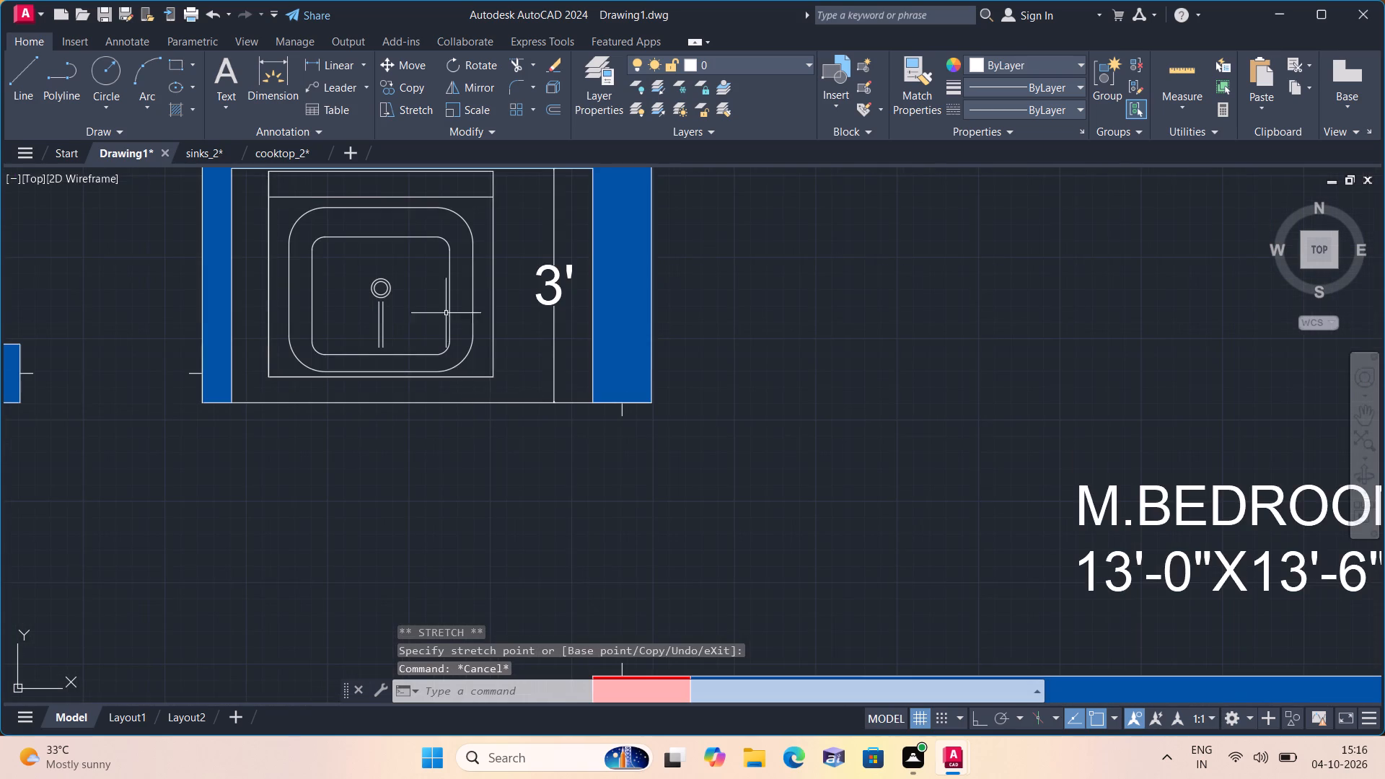
{"action": "scroll", "coordinate": [409, 229], "scroll_direction": "up", "scroll_amount": 1}
{"action": "scroll", "coordinate": [426, 268], "scroll_direction": "down", "scroll_amount": 4}
{"action": "middle_click_drag", "start_coordinate": [573, 377], "coordinate": [527, 297]}
{"action": "scroll", "coordinate": [568, 375], "scroll_direction": "down", "scroll_amount": 4}
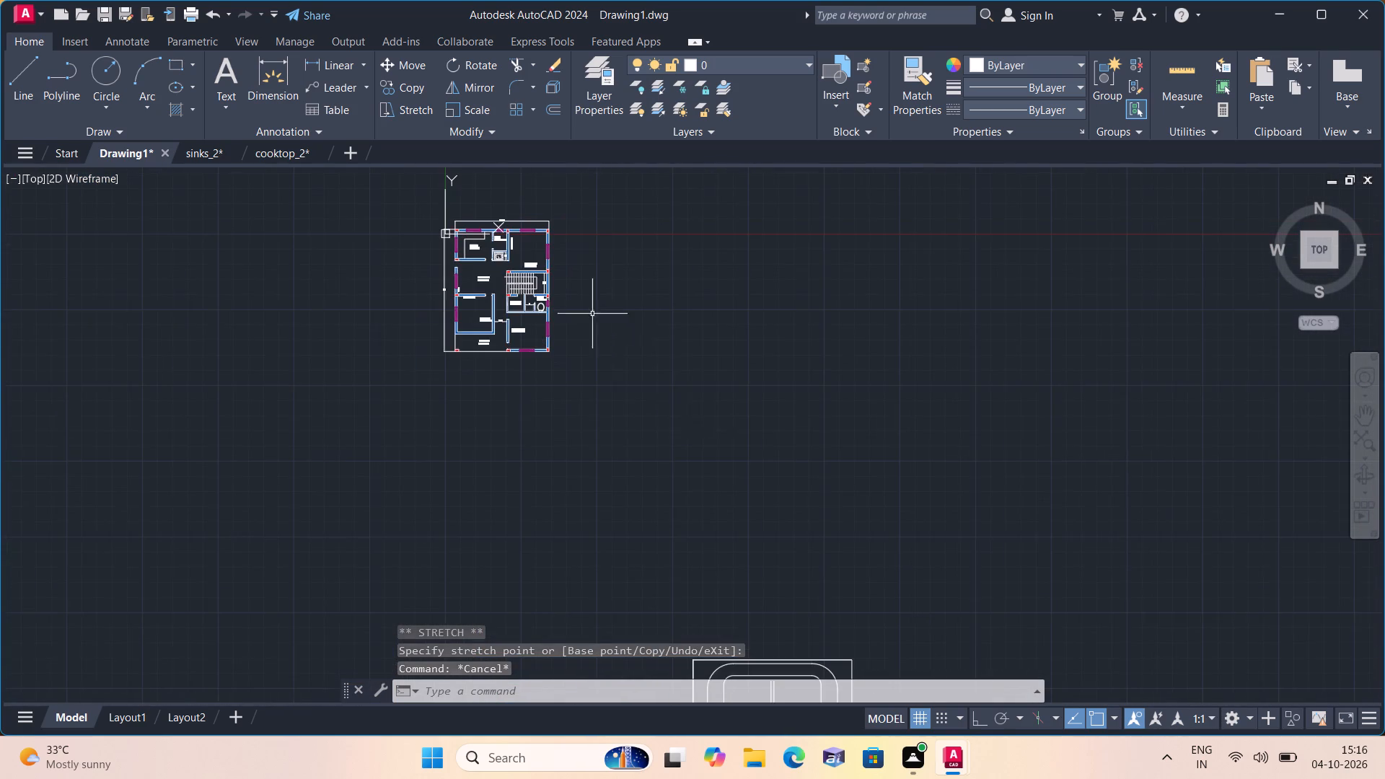
{"action": "middle_click_drag", "start_coordinate": [705, 446], "coordinate": [648, 324]}
{"action": "scroll", "coordinate": [696, 440], "scroll_direction": "down", "scroll_amount": 1}
{"action": "left_click", "coordinate": [686, 457]}
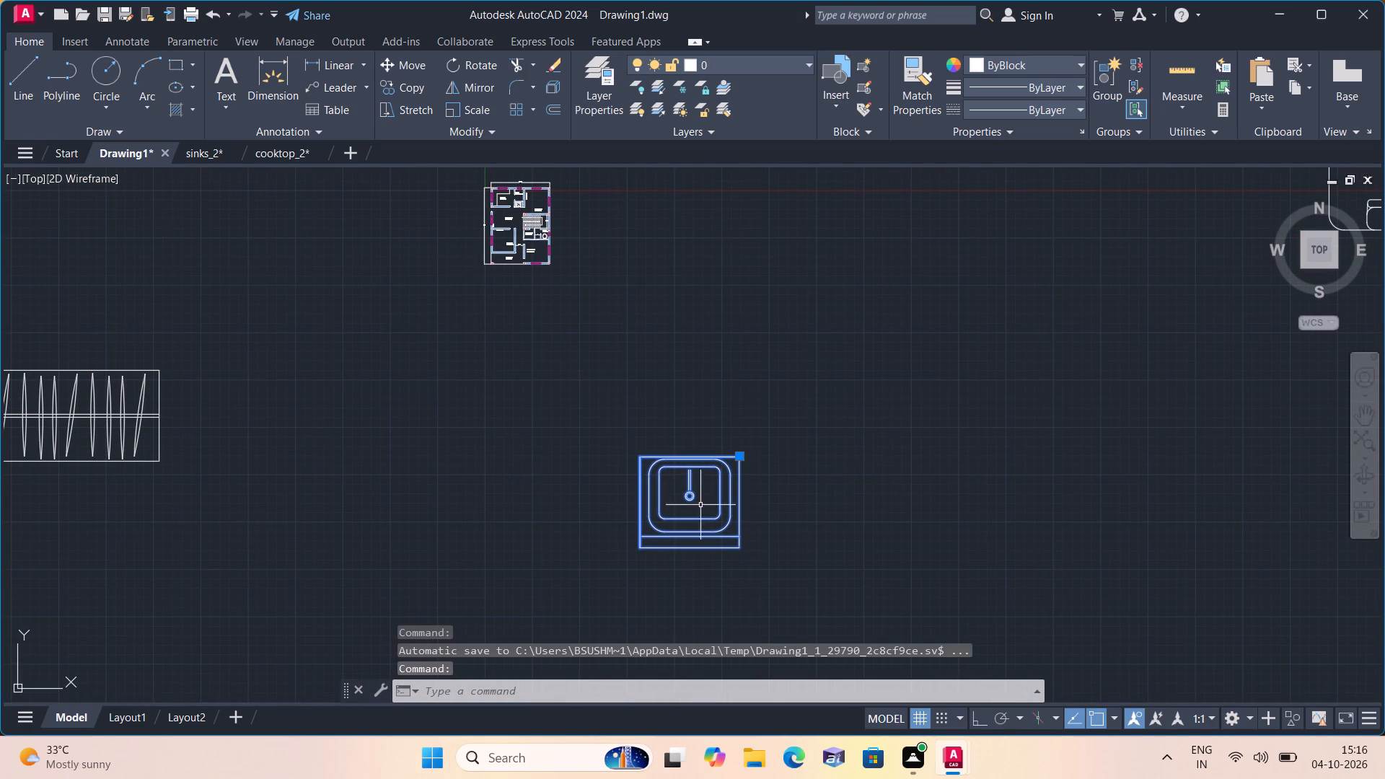
{"action": "left_click", "coordinate": [478, 103]}
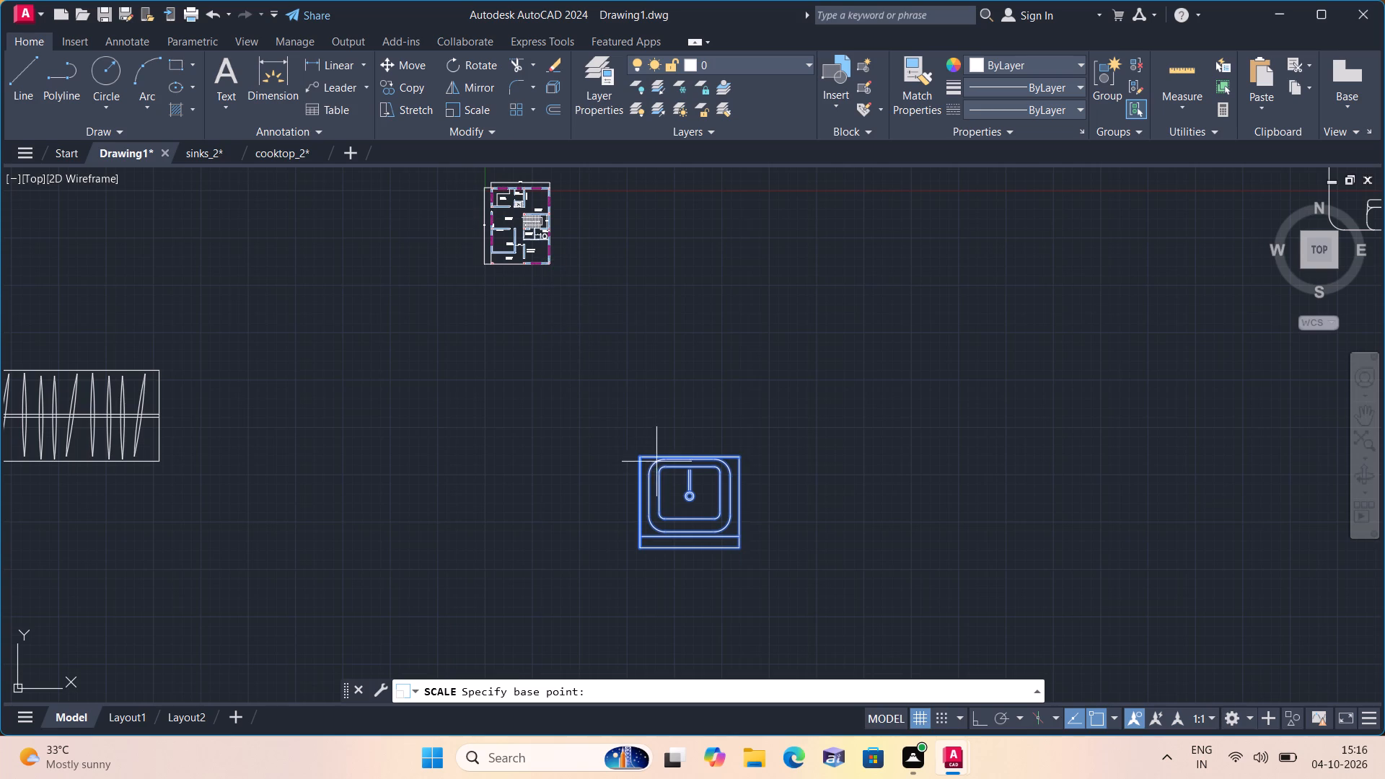
{"action": "left_click", "coordinate": [664, 471]}
{"action": "scroll", "coordinate": [667, 470], "scroll_direction": "up", "scroll_amount": 2}
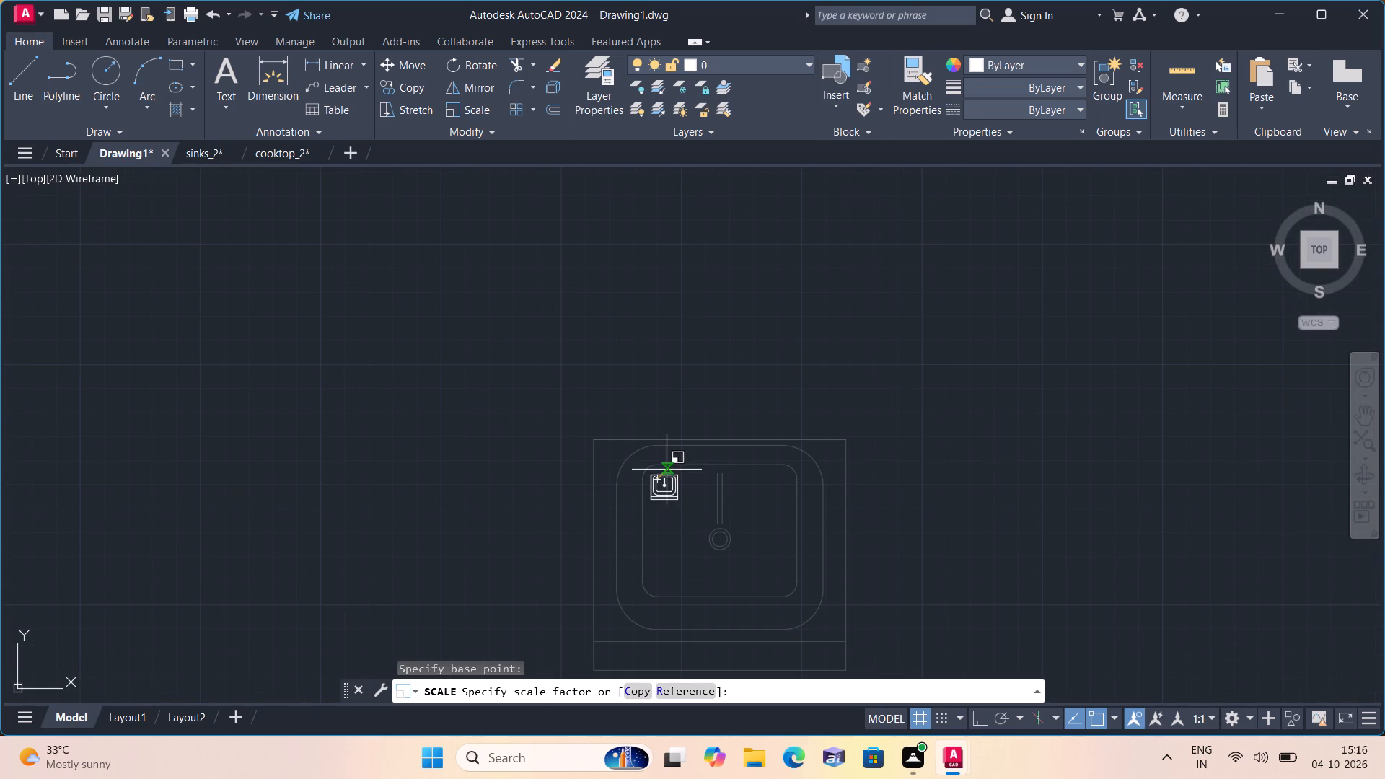
{"action": "left_click", "coordinate": [667, 472]}
Move the scaled second sink by its corner to the empty space just east of the TOILET room.
{"action": "left_click", "coordinate": [667, 483]}
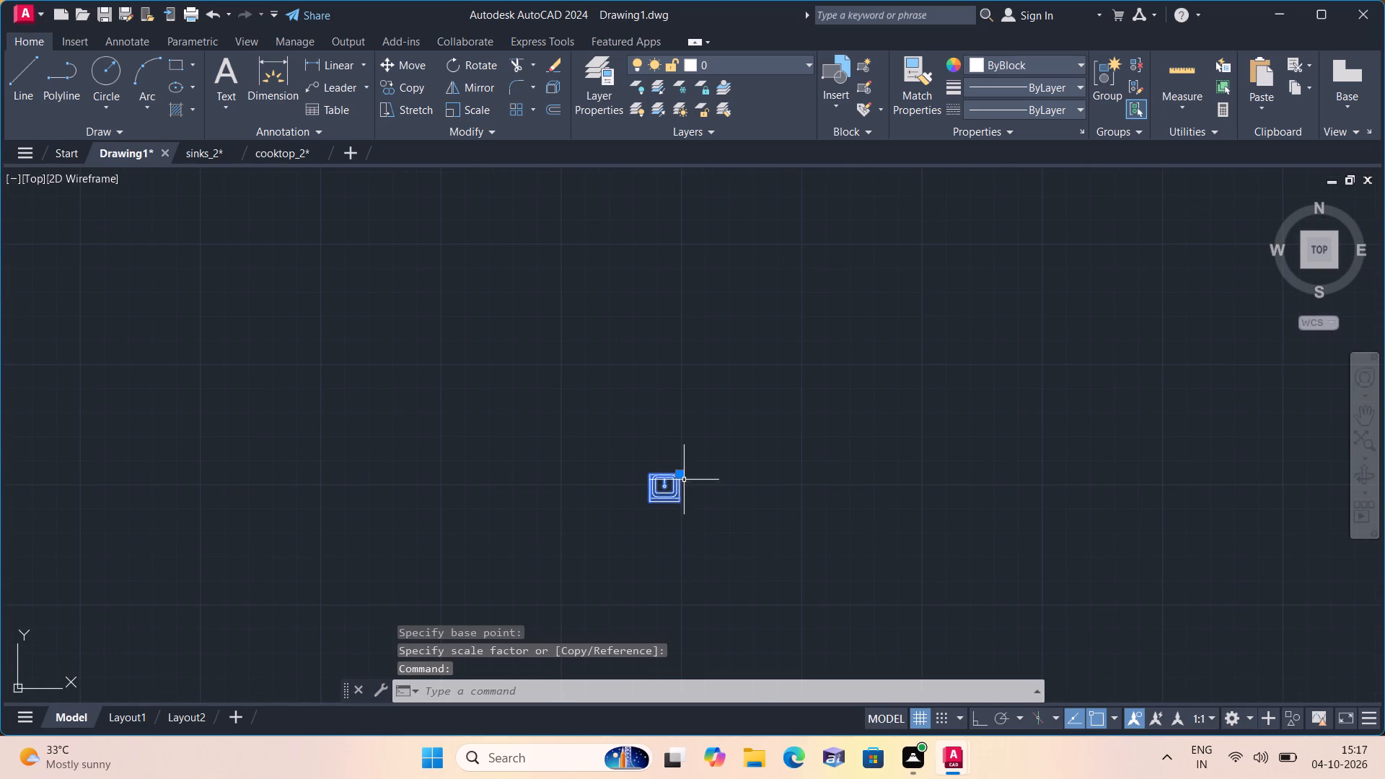
{"action": "left_click", "coordinate": [679, 471]}
{"action": "scroll", "coordinate": [585, 314], "scroll_direction": "down", "scroll_amount": 1}
{"action": "scroll", "coordinate": [519, 273], "scroll_direction": "down", "scroll_amount": 1}
{"action": "middle_click_drag", "start_coordinate": [519, 273], "coordinate": [724, 490]}
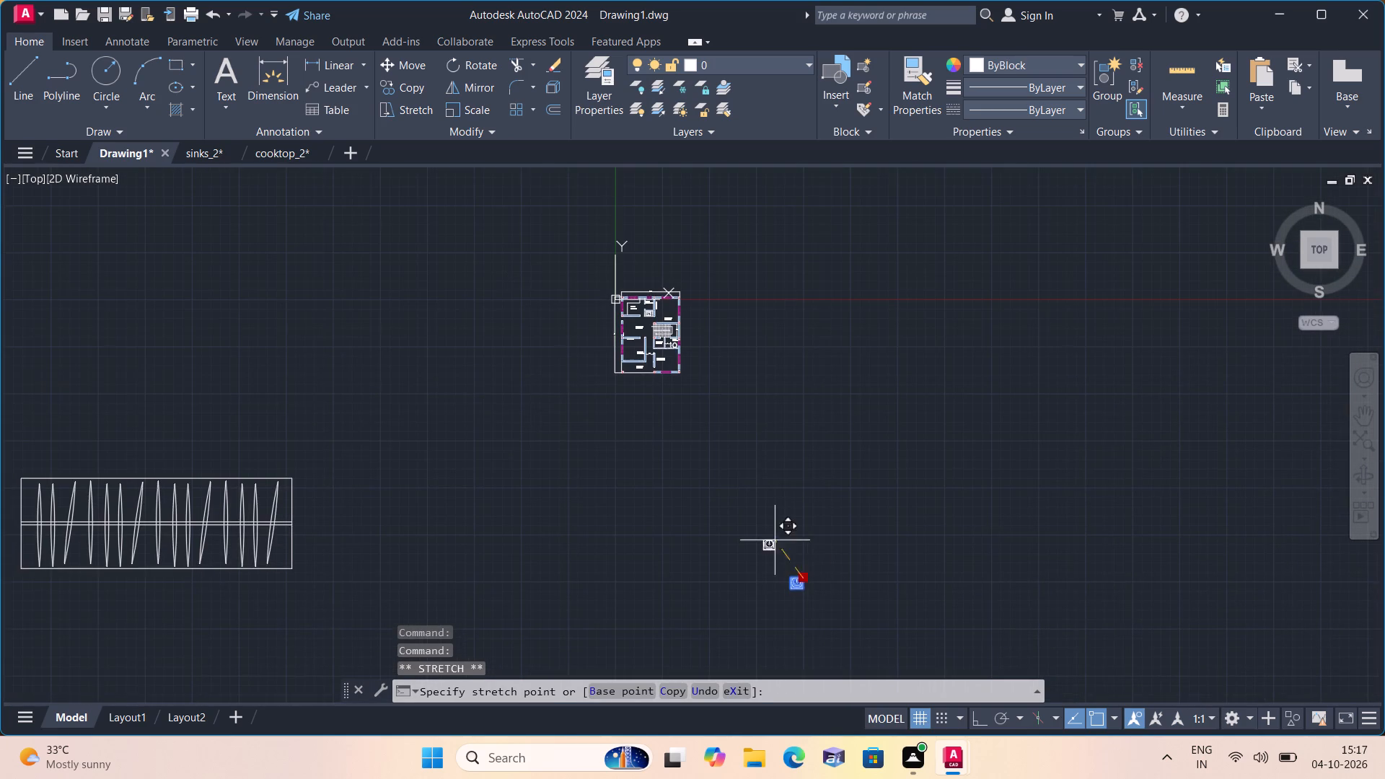
{"action": "scroll", "coordinate": [654, 348], "scroll_direction": "up", "scroll_amount": 4}
{"action": "scroll", "coordinate": [669, 287], "scroll_direction": "up", "scroll_amount": 2}
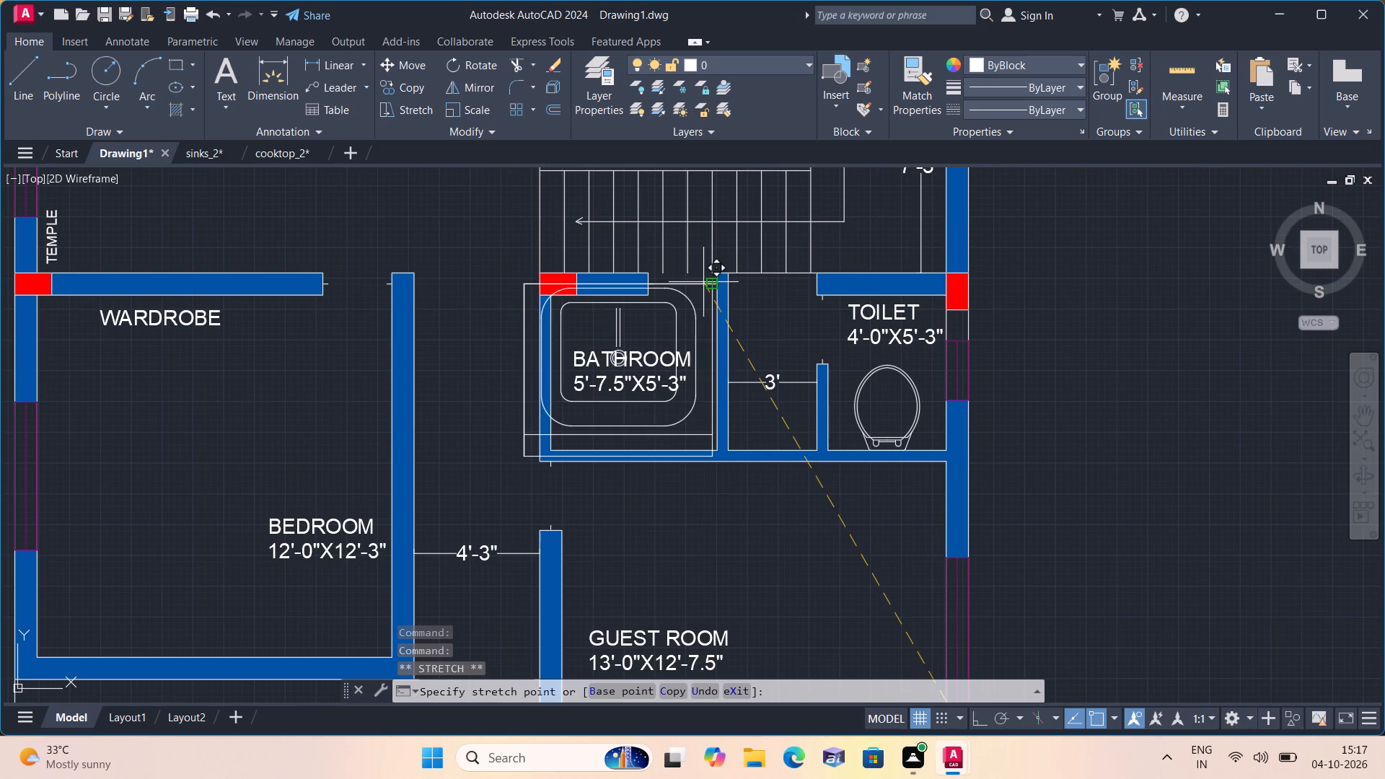
{"action": "middle_click_drag", "start_coordinate": [770, 284], "coordinate": [739, 369]}
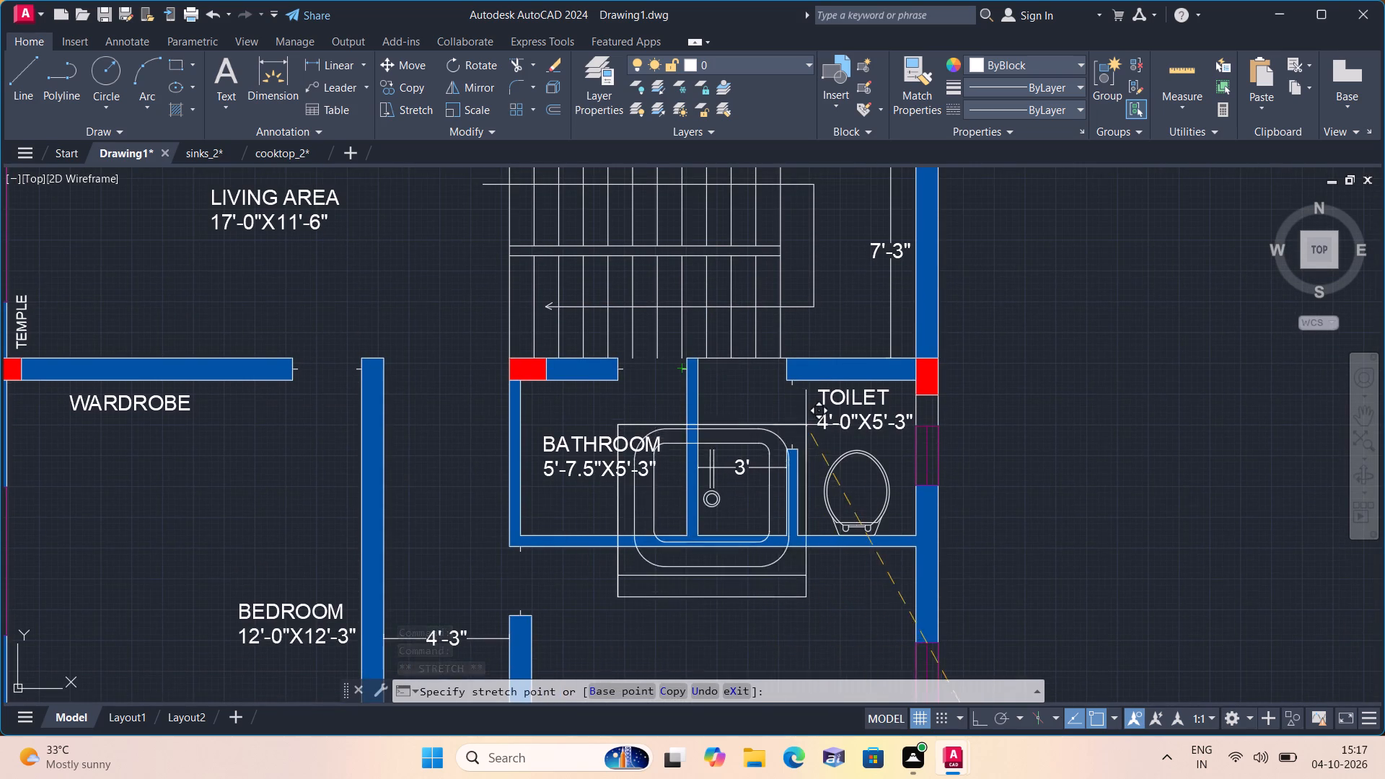
{"action": "middle_click_drag", "start_coordinate": [801, 422], "coordinate": [614, 364]}
{"action": "left_click", "coordinate": [1058, 317]}
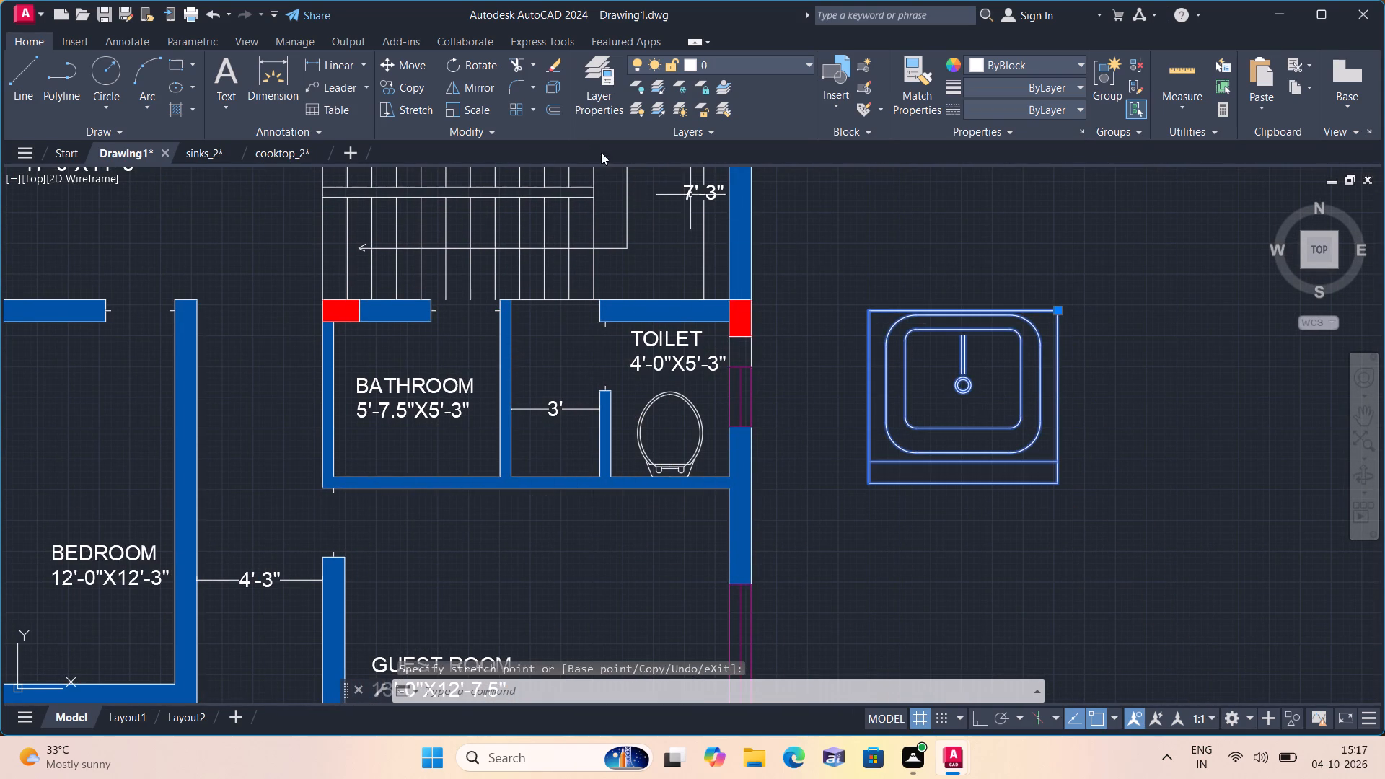
Scale the second sink down further by eye about a base point inside its basin.
{"action": "left_click", "coordinate": [471, 105]}
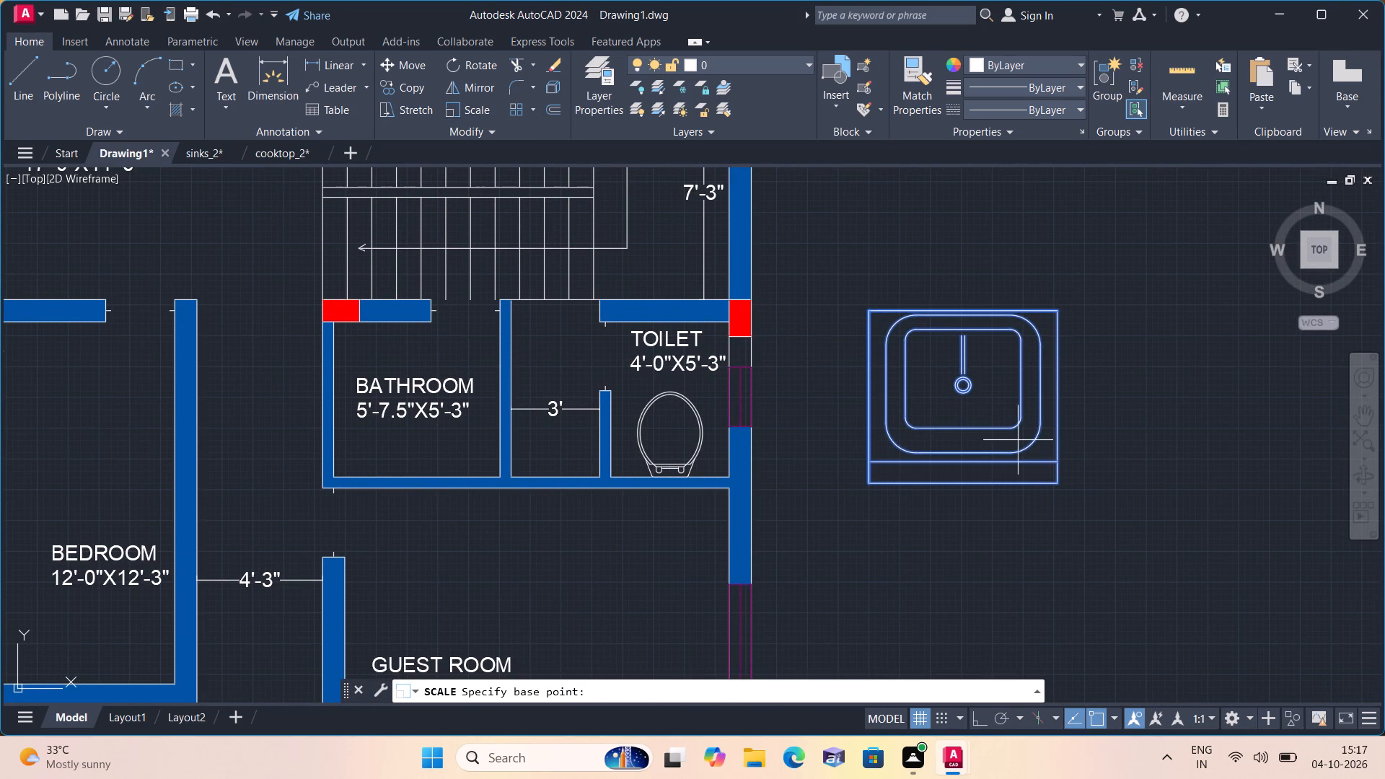
{"action": "left_click", "coordinate": [995, 422]}
{"action": "left_click", "coordinate": [995, 413]}
{"action": "left_click", "coordinate": [995, 421]}
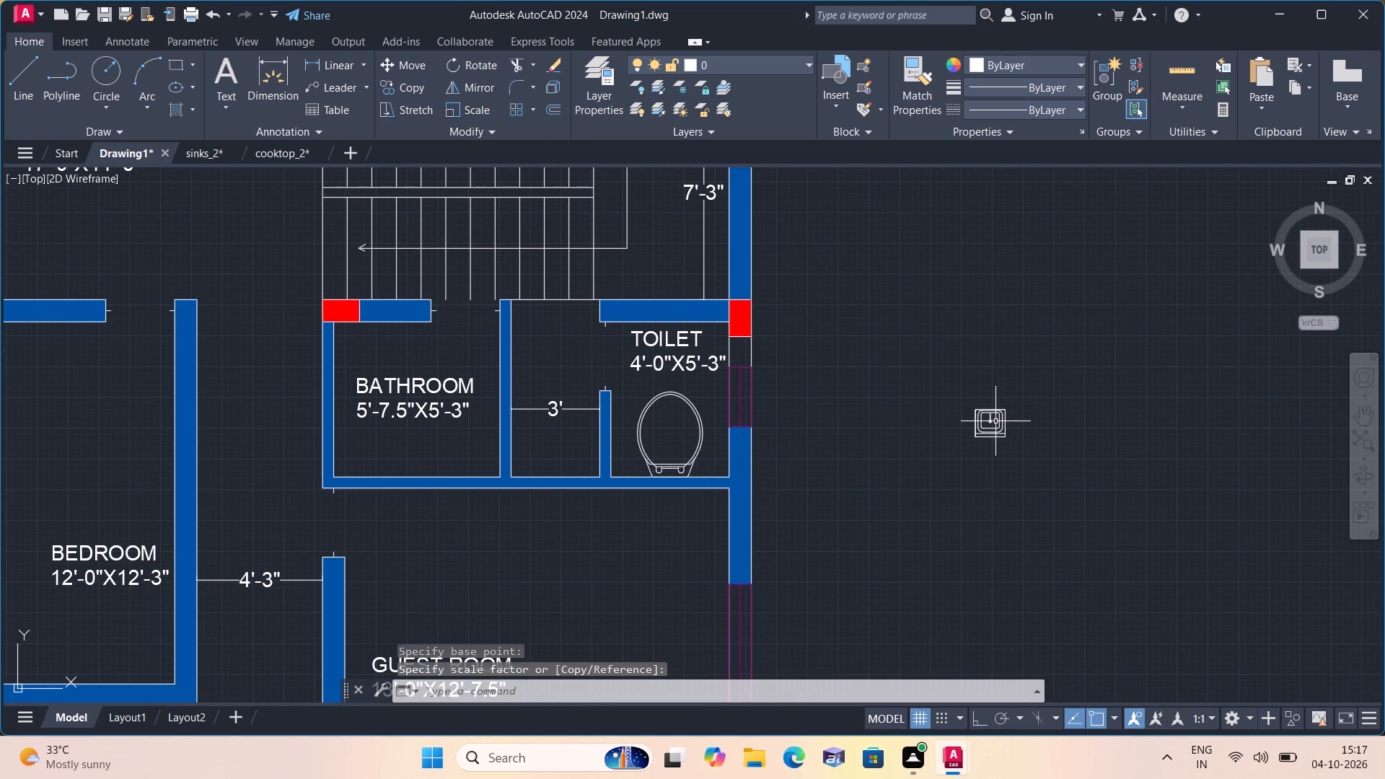
Move the second sink by its corner into the 3' wide space between the BATHROOM and TOILET rooms.
{"action": "left_click", "coordinate": [998, 432]}
{"action": "left_click", "coordinate": [998, 436]}
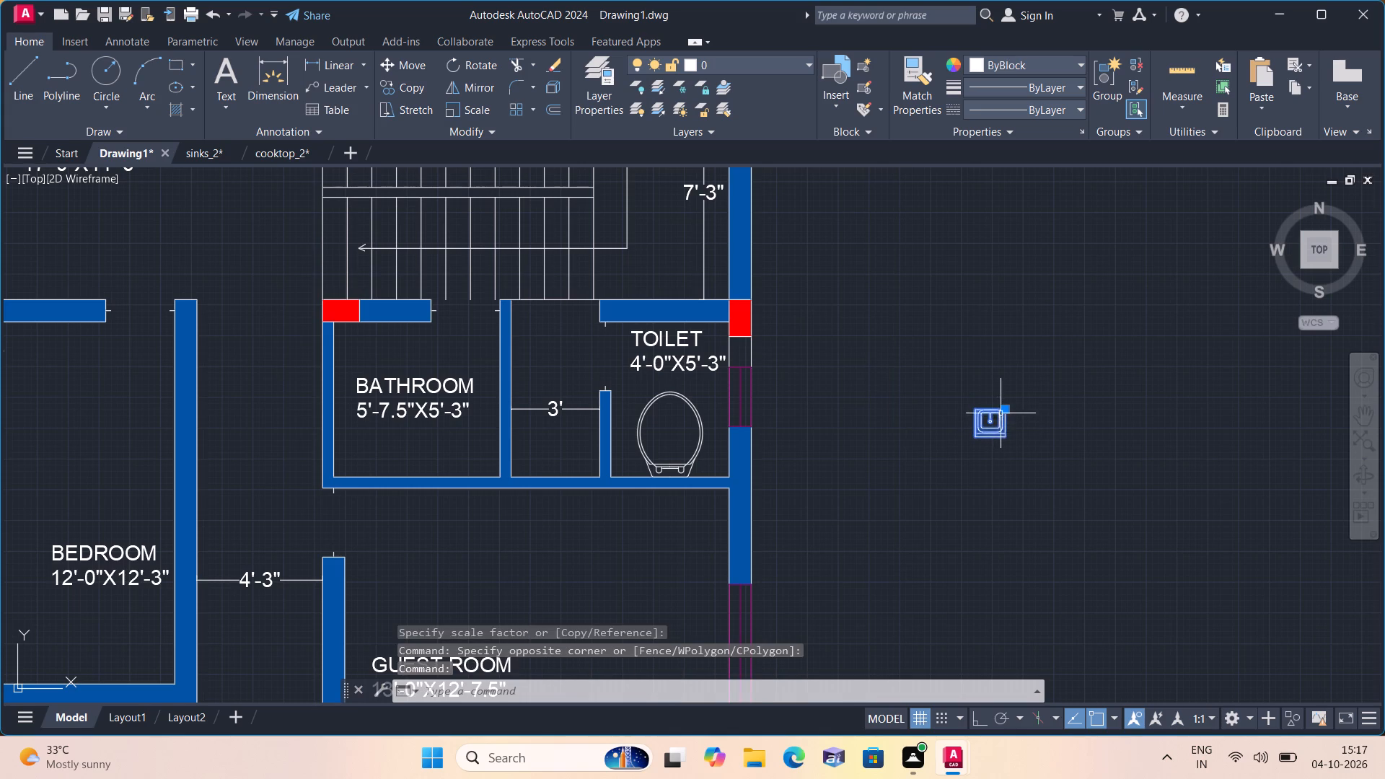
{"action": "left_click", "coordinate": [1002, 410]}
{"action": "scroll", "coordinate": [581, 431], "scroll_direction": "up", "scroll_amount": 2}
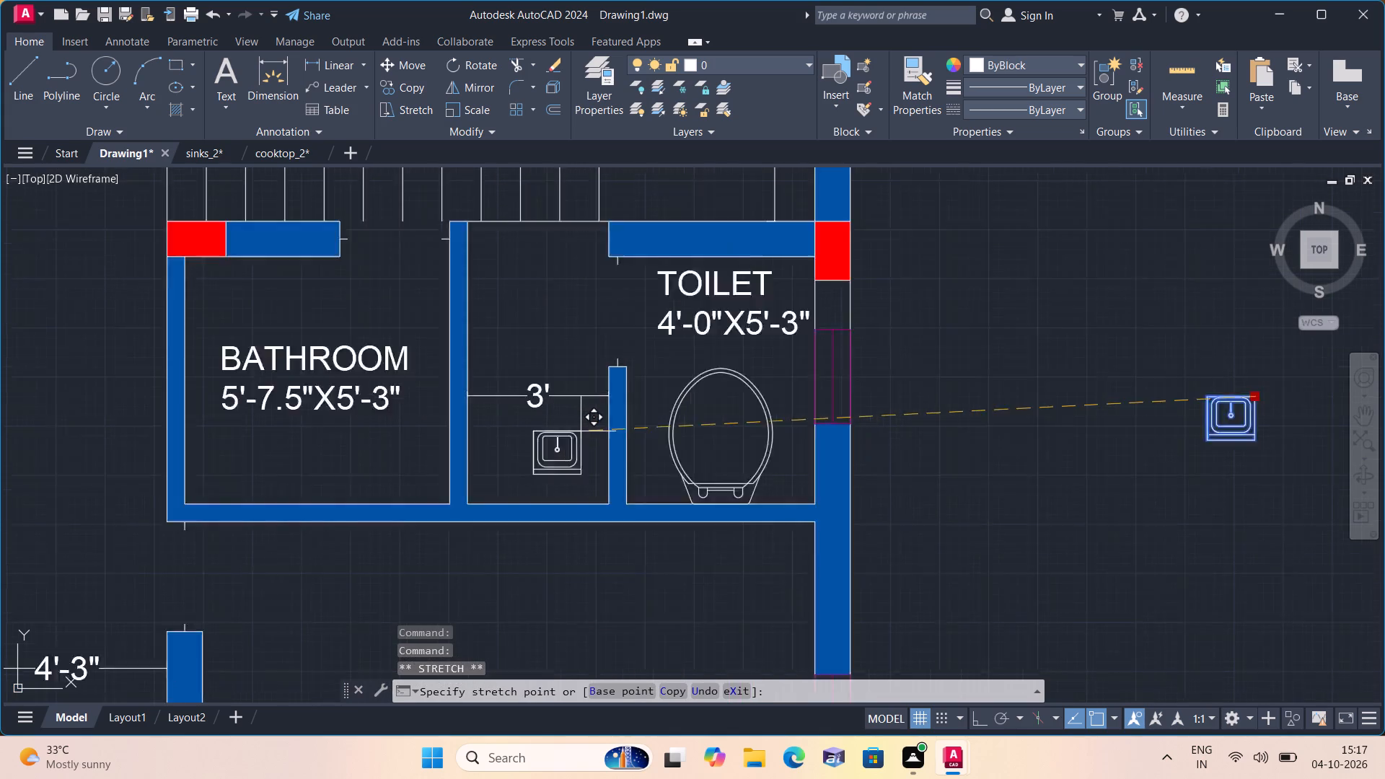
{"action": "left_click", "coordinate": [552, 442]}
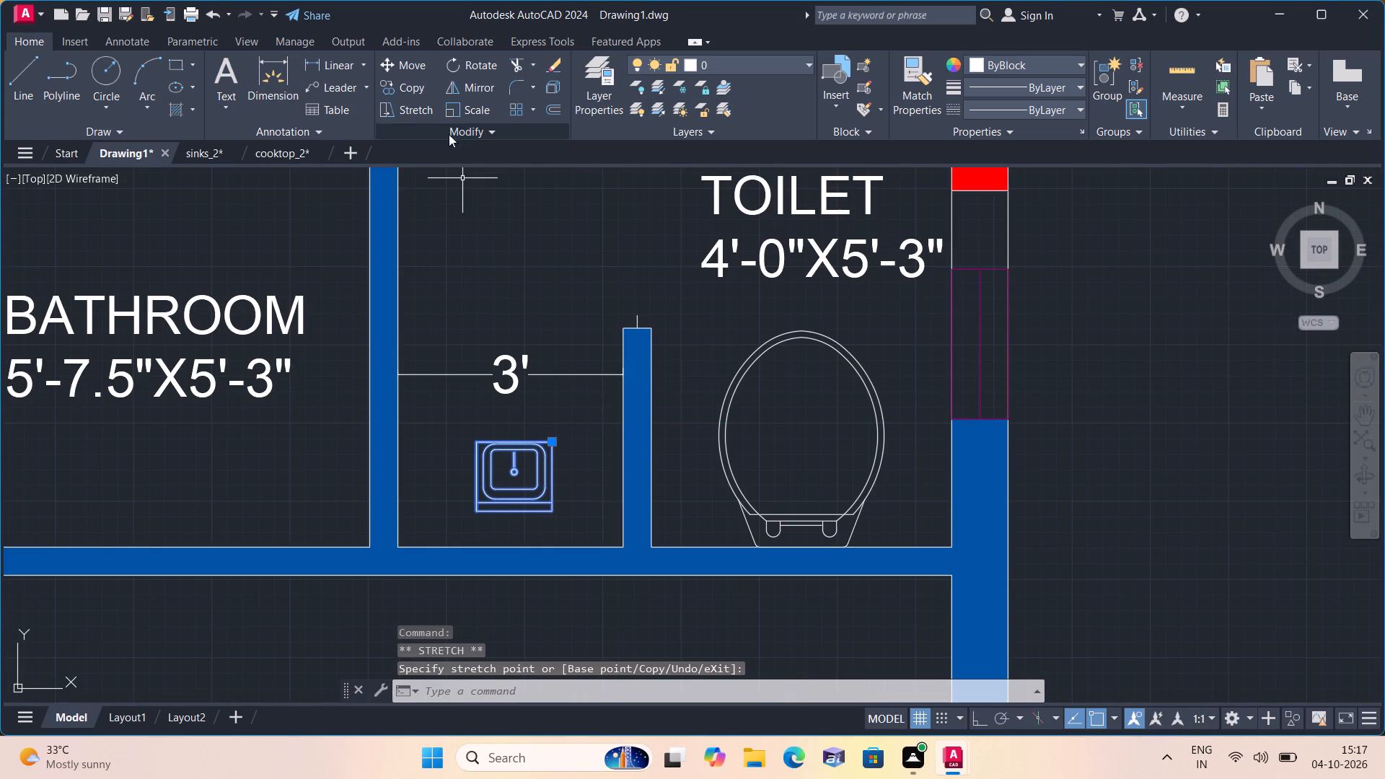
Scale the second sink up by eye about its drain so that it suits the 3' wide space.
{"action": "left_click", "coordinate": [475, 108]}
{"action": "left_click", "coordinate": [521, 475]}
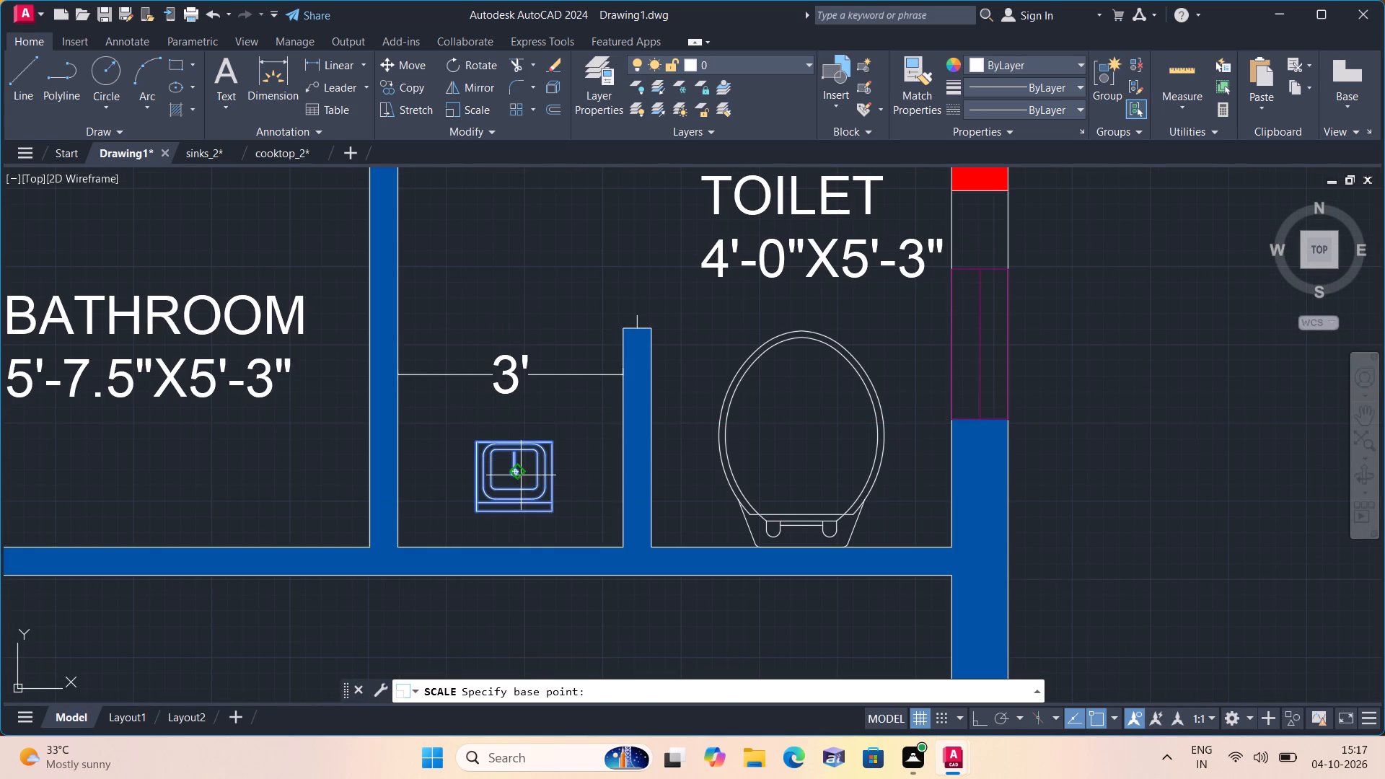
{"action": "left_click", "coordinate": [540, 408]}
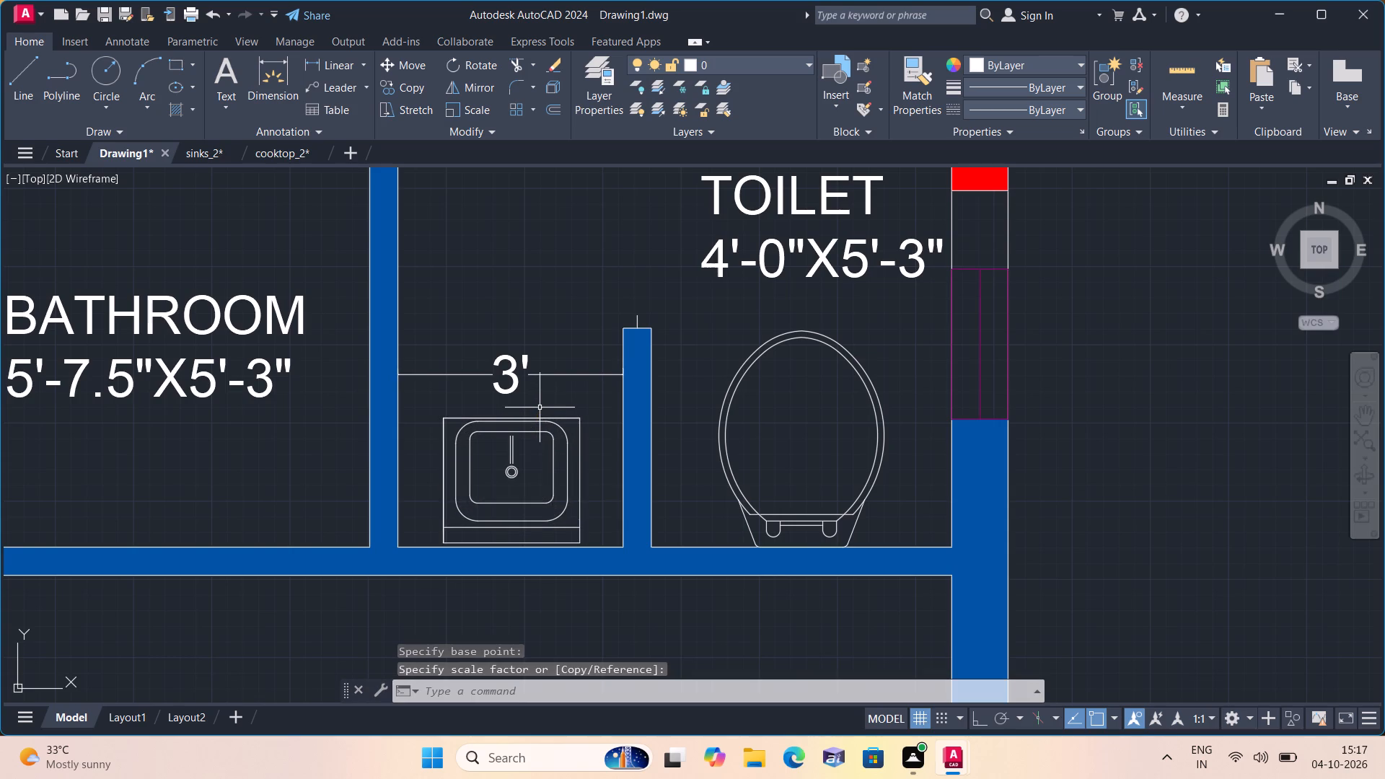
Scale the horizontal wardrobe southwest of the floor plan down by eye about a base point inside it.
{"action": "scroll", "coordinate": [537, 408], "scroll_direction": "down", "scroll_amount": 9}
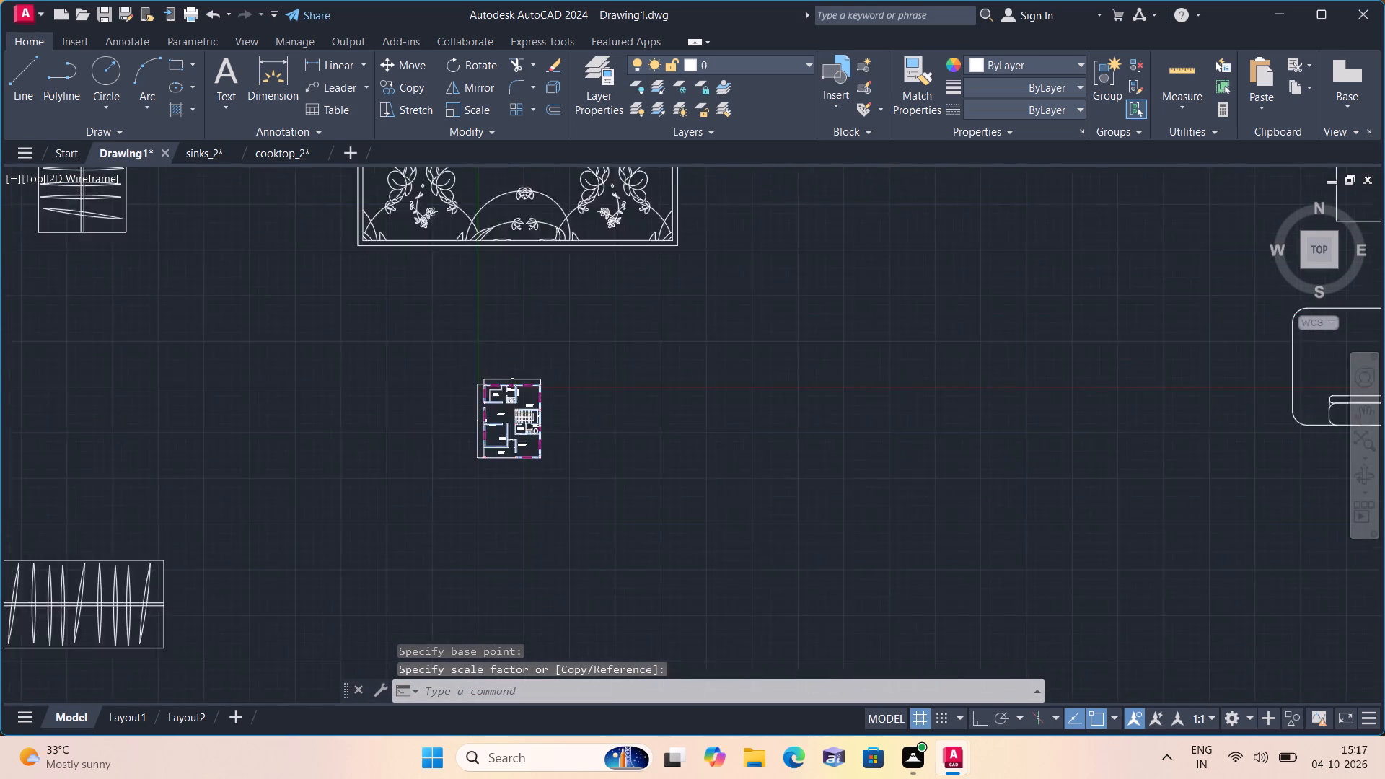
{"action": "scroll", "coordinate": [527, 434], "scroll_direction": "down", "scroll_amount": 1}
{"action": "left_click", "coordinate": [409, 539]}
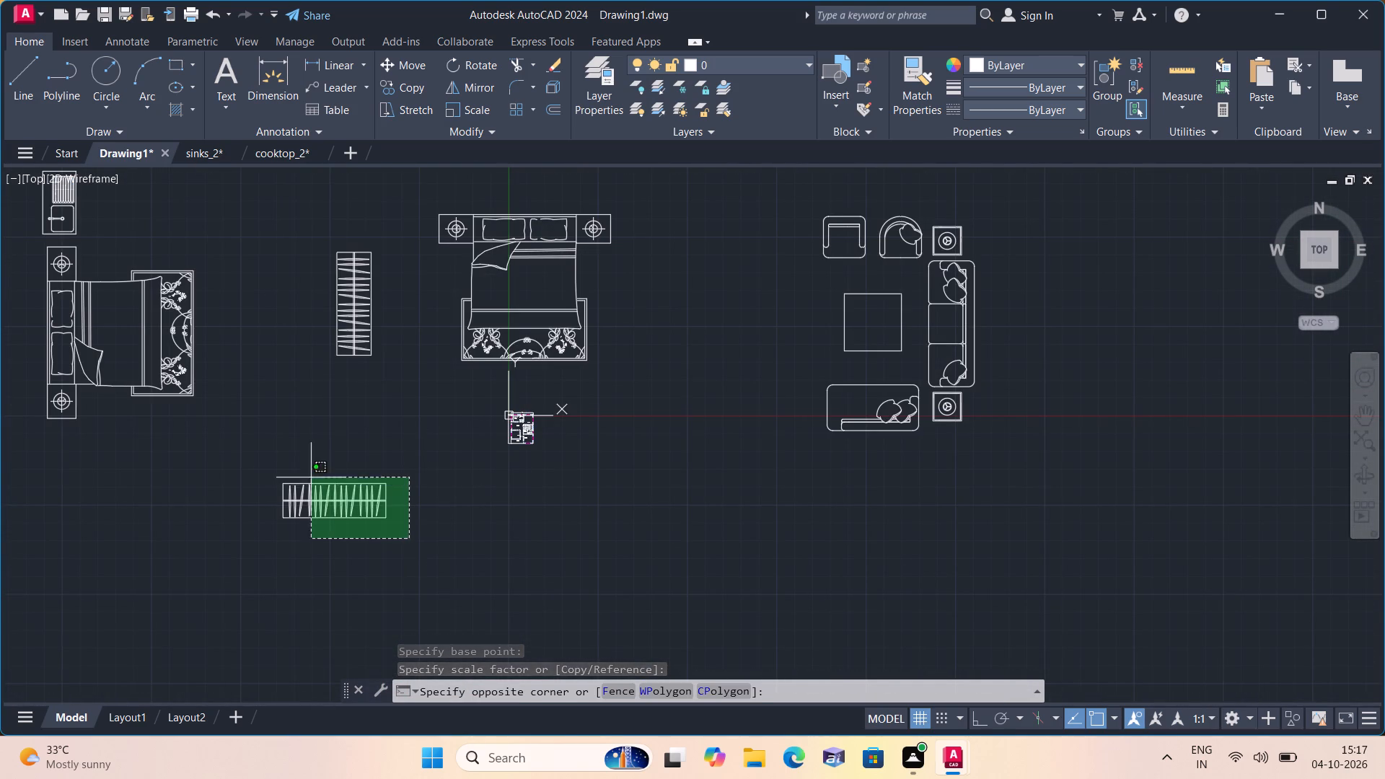
{"action": "left_click", "coordinate": [275, 463]}
{"action": "left_click", "coordinate": [481, 105]}
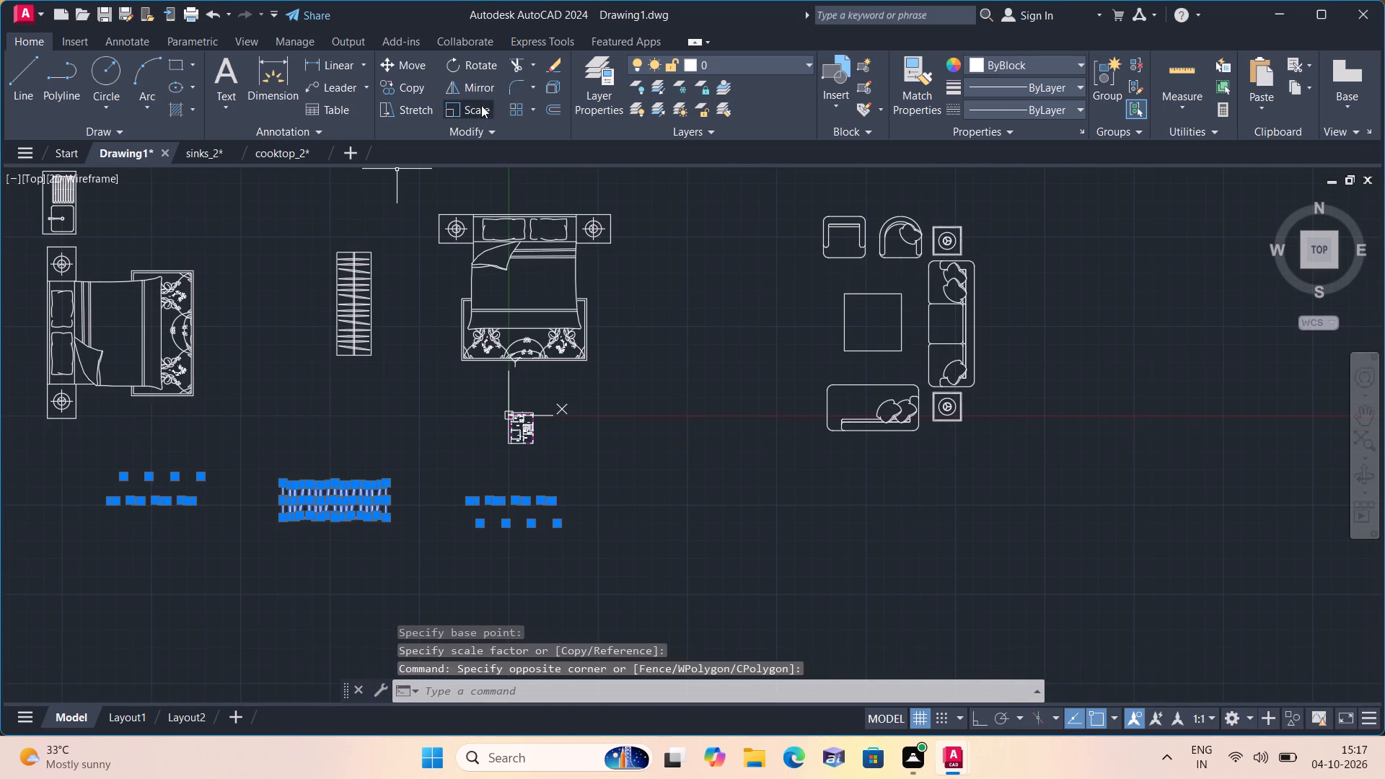
{"action": "scroll", "coordinate": [283, 574], "scroll_direction": "up", "scroll_amount": 2}
{"action": "left_click", "coordinate": [401, 419]}
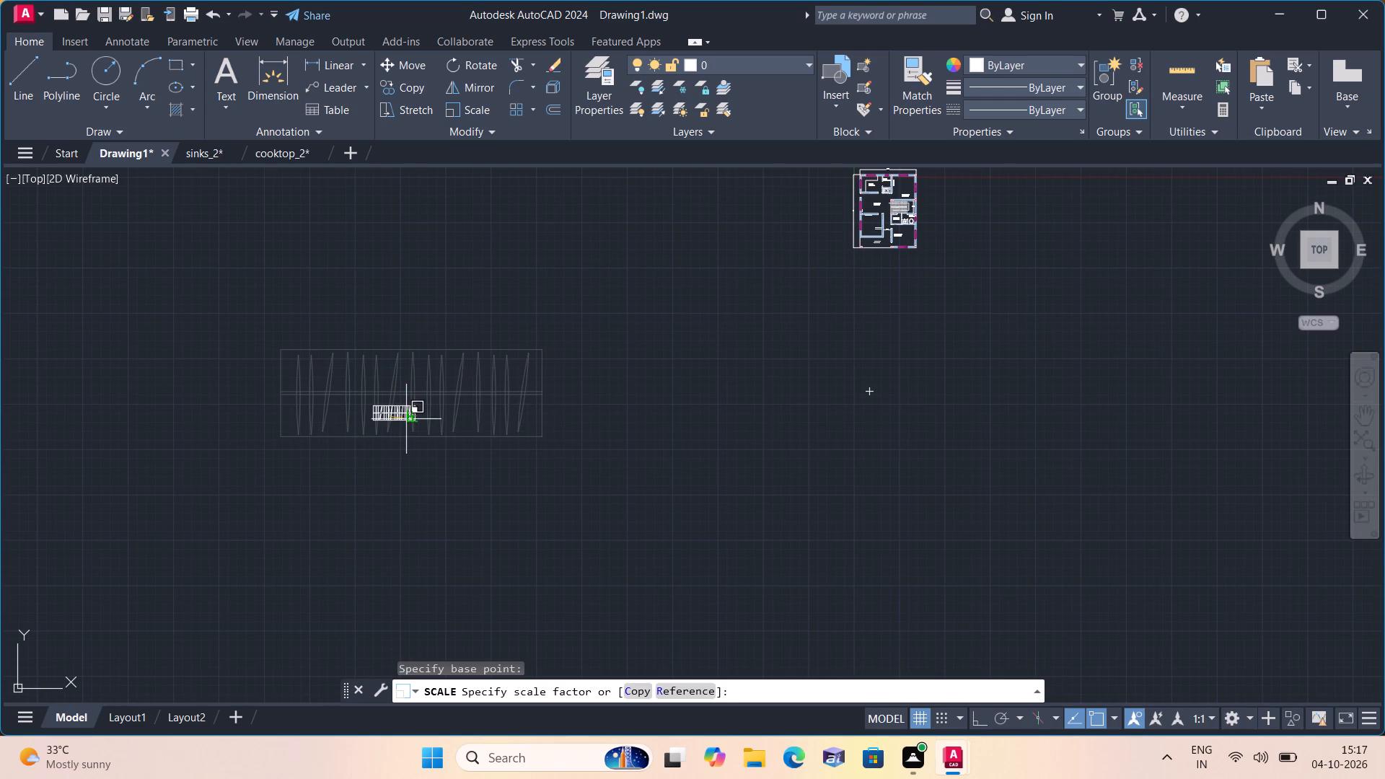
{"action": "left_click", "coordinate": [411, 419]}
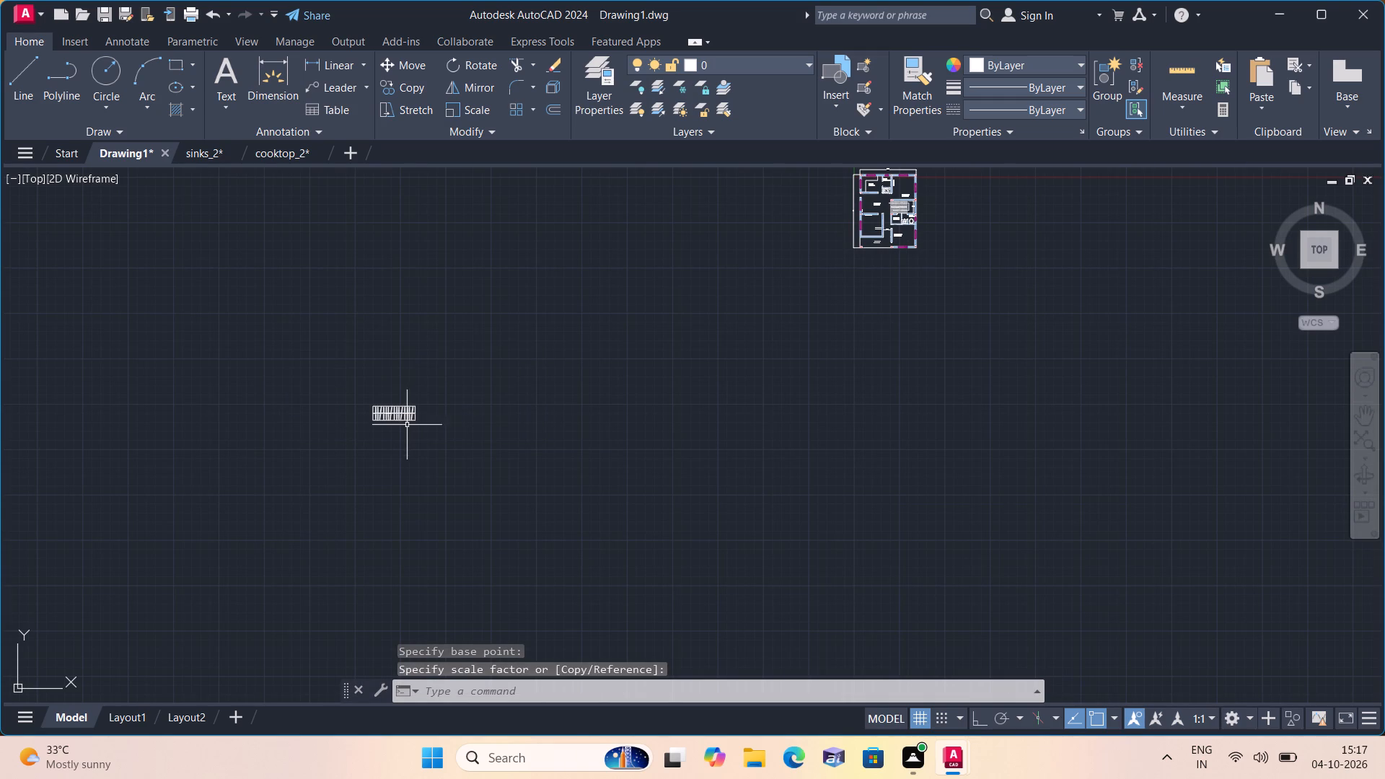
Move the horizontal wardrobe by its upper-left corner to the empty area just west of the floor plan, beside the BEDROOM.
{"action": "scroll", "coordinate": [410, 446], "scroll_direction": "down", "scroll_amount": 1}
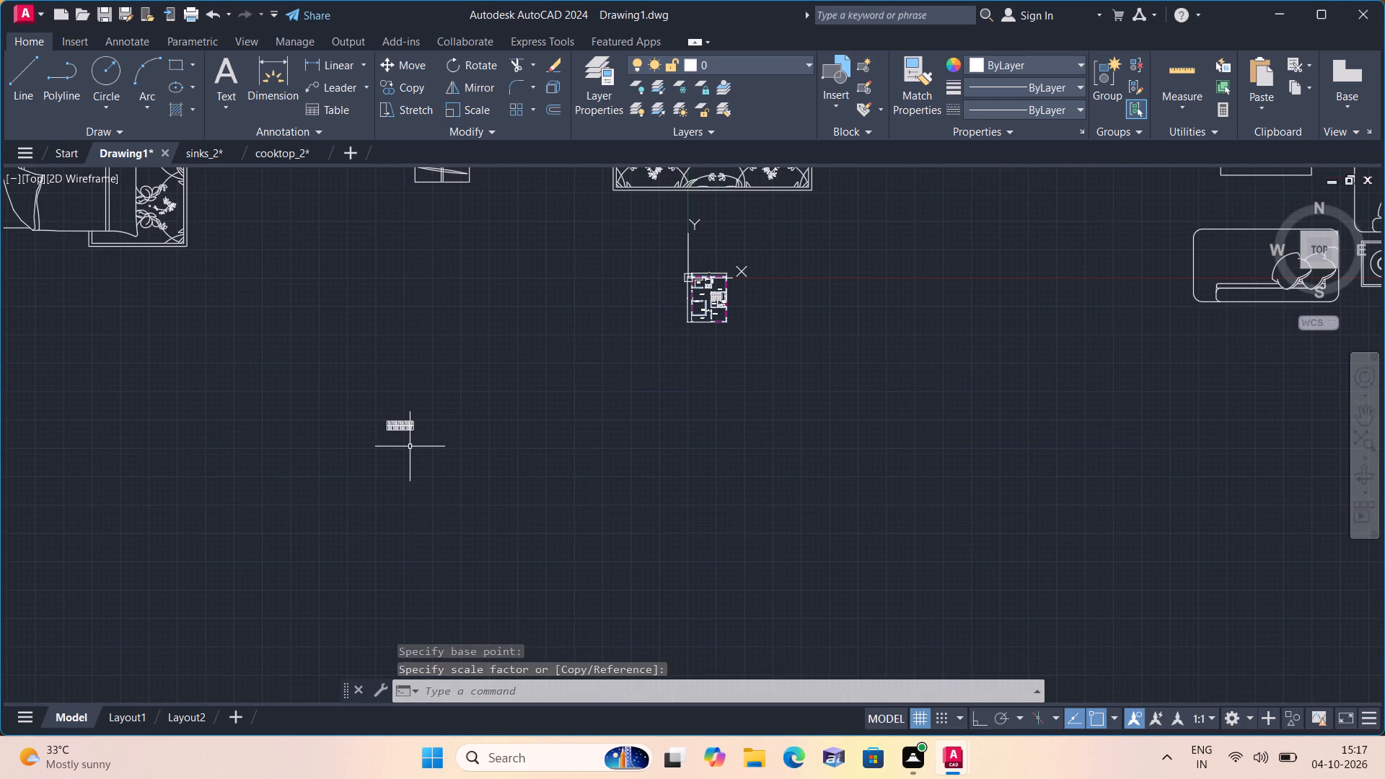
{"action": "scroll", "coordinate": [414, 438], "scroll_direction": "up", "scroll_amount": 1}
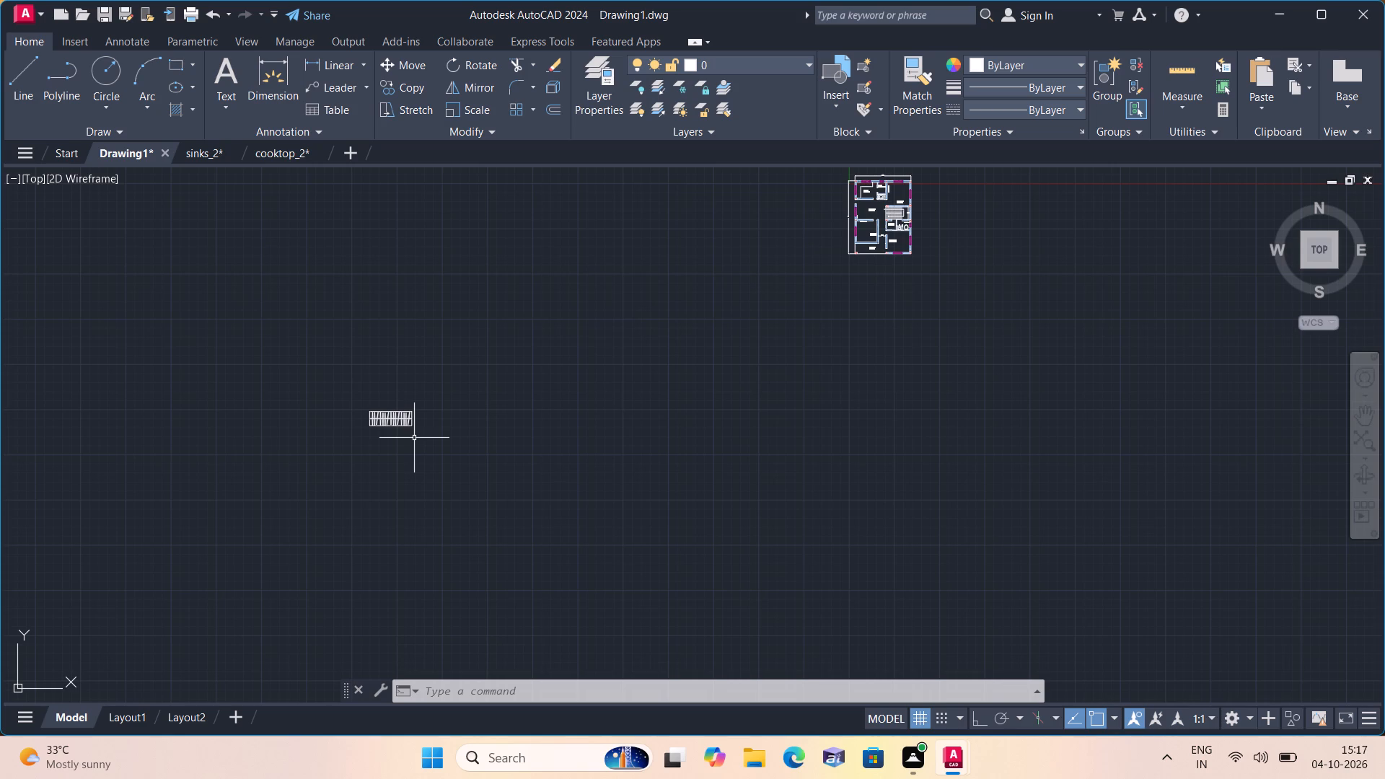
{"action": "scroll", "coordinate": [385, 423], "scroll_direction": "up", "scroll_amount": 1}
{"action": "left_click_drag", "start_coordinate": [312, 391], "coordinate": [318, 402]}
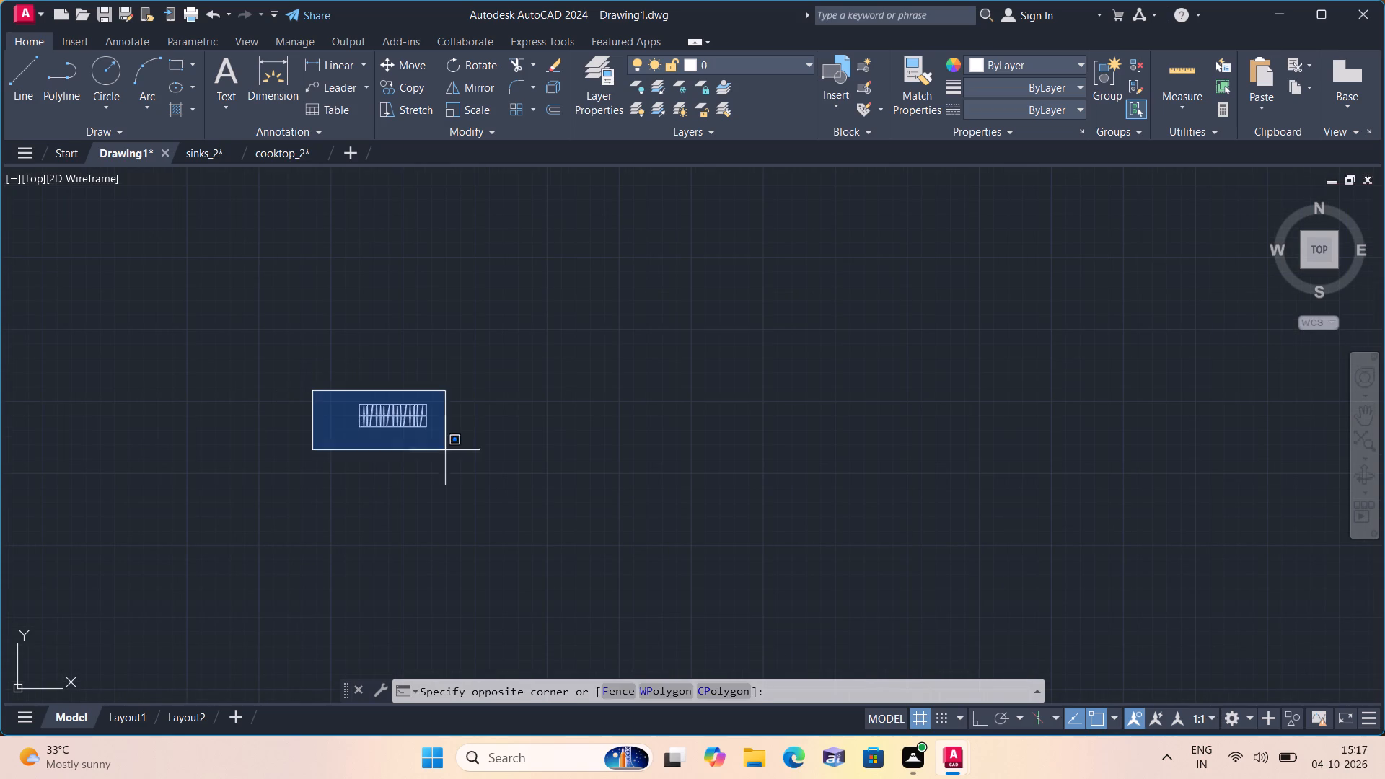
{"action": "left_click", "coordinate": [514, 472]}
{"action": "left_click", "coordinate": [397, 63]}
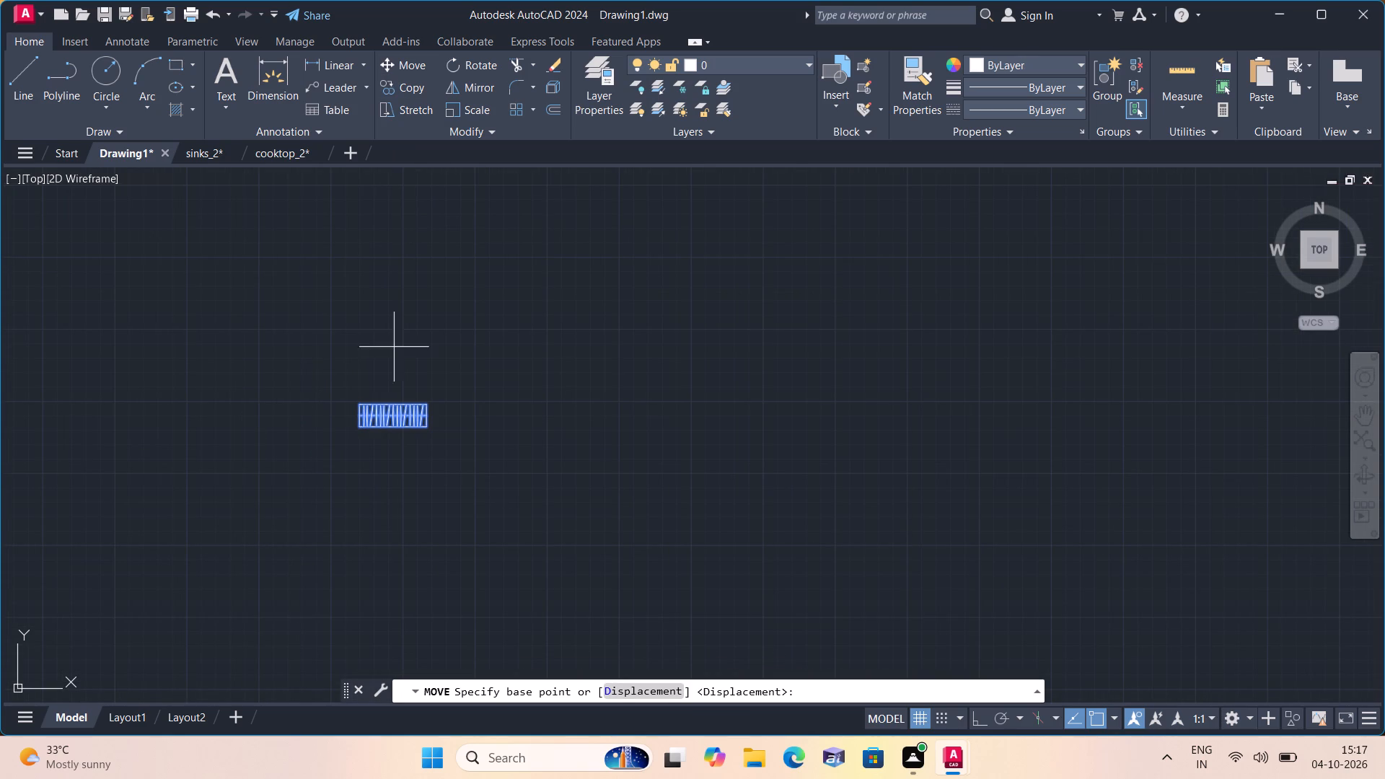
{"action": "left_click", "coordinate": [359, 400]}
{"action": "scroll", "coordinate": [408, 337], "scroll_direction": "down", "scroll_amount": 3}
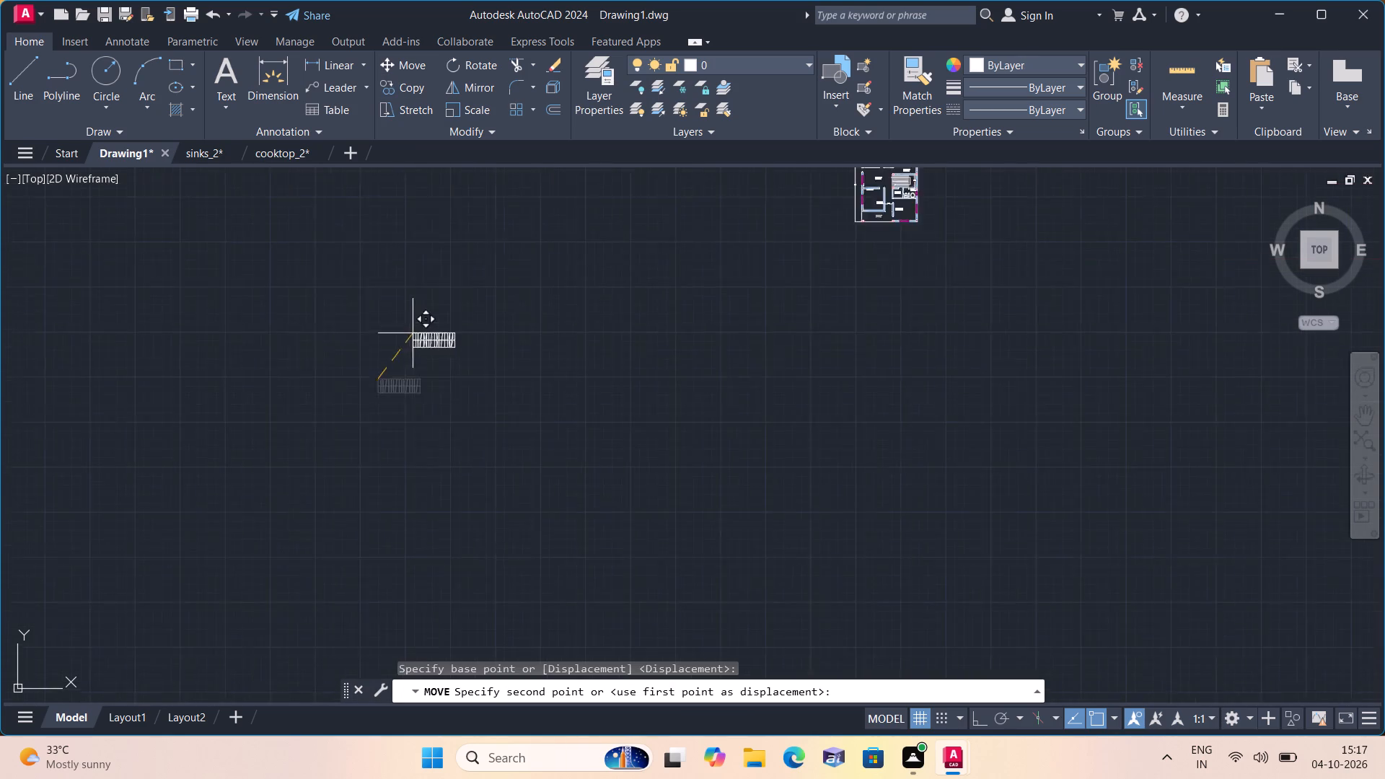
{"action": "middle_click_drag", "start_coordinate": [438, 418], "coordinate": [416, 515]}
{"action": "scroll", "coordinate": [574, 374], "scroll_direction": "up", "scroll_amount": 7}
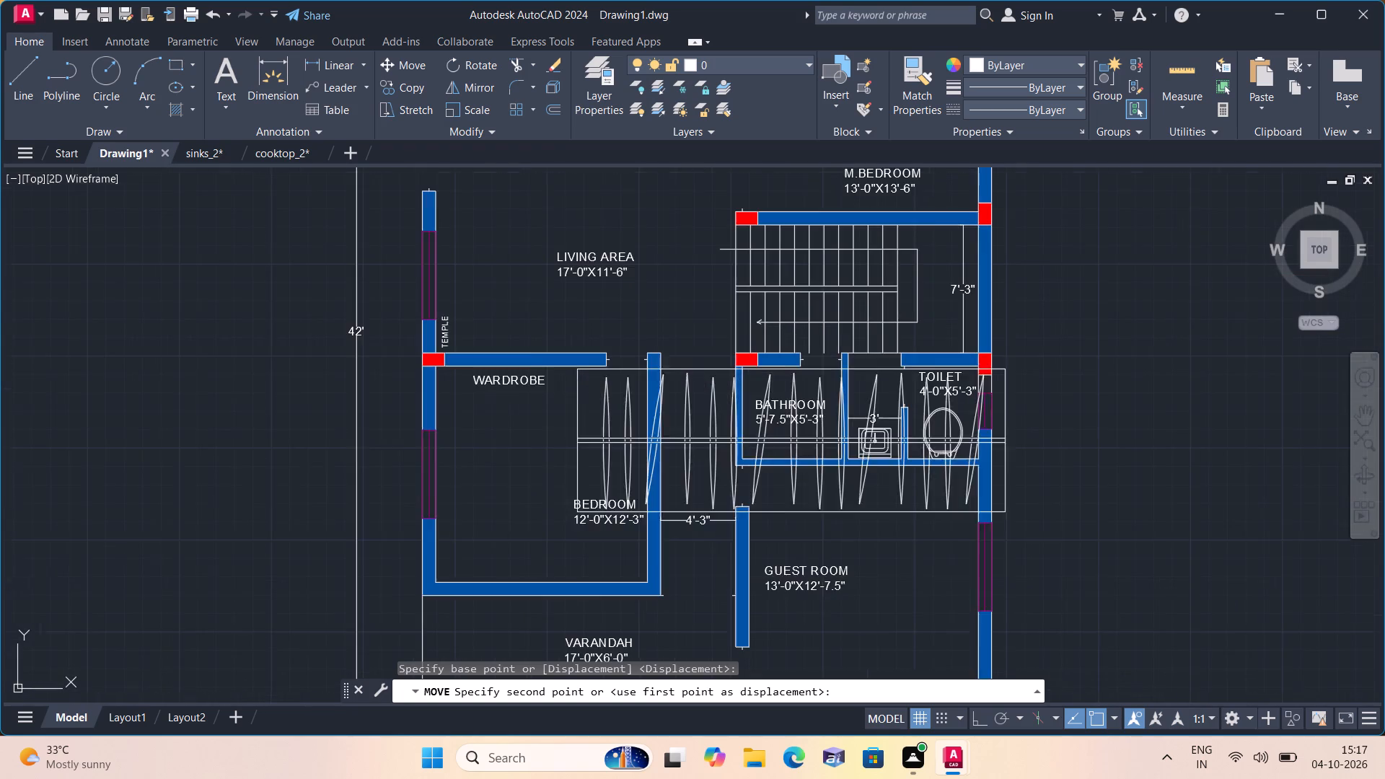
{"action": "scroll", "coordinate": [574, 441], "scroll_direction": "up", "scroll_amount": 2}
{"action": "scroll", "coordinate": [188, 406], "scroll_direction": "down", "scroll_amount": 1}
{"action": "middle_click_drag", "start_coordinate": [188, 406], "coordinate": [674, 237]}
{"action": "scroll", "coordinate": [237, 399], "scroll_direction": "down", "scroll_amount": 2}
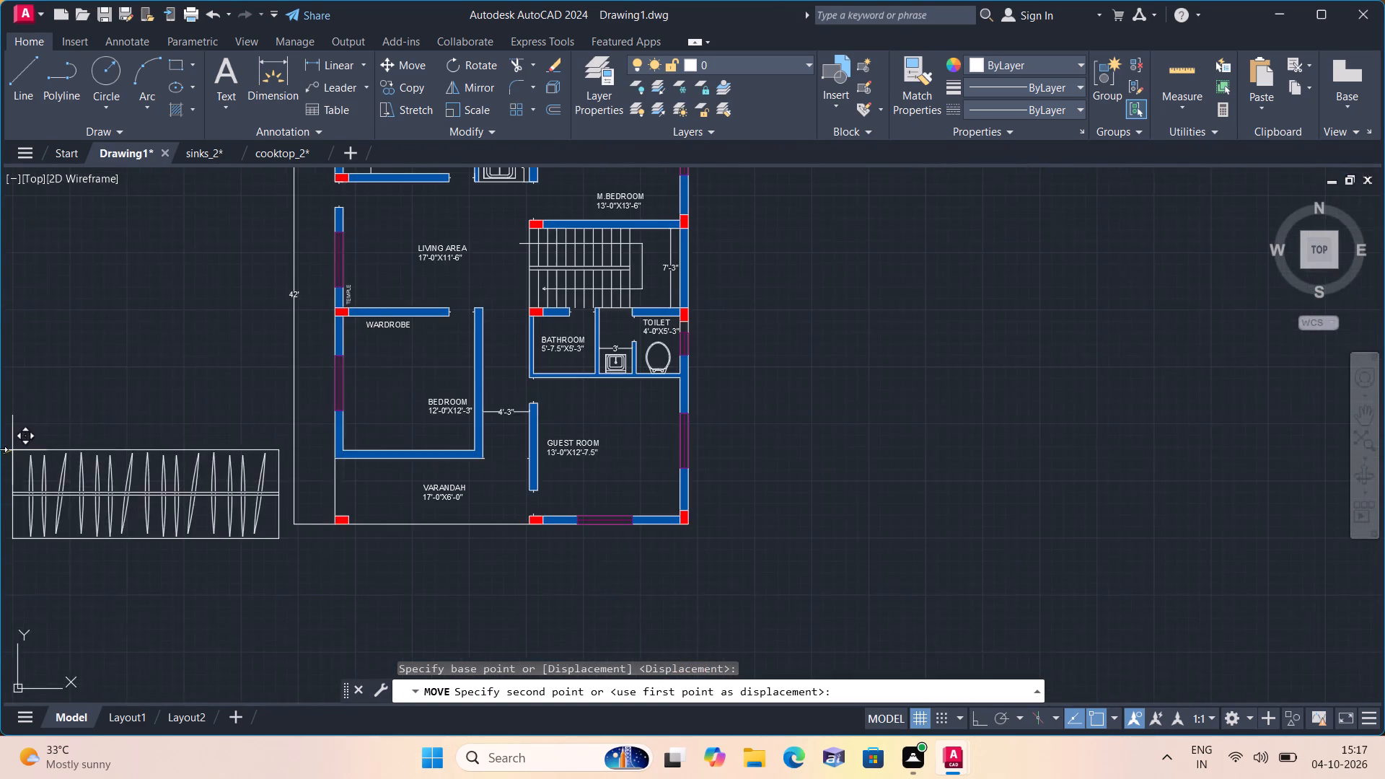
{"action": "scroll", "coordinate": [0, 449], "scroll_direction": "down", "scroll_amount": 1}
{"action": "middle_click_drag", "start_coordinate": [5, 436], "coordinate": [370, 449]}
{"action": "left_click", "coordinate": [348, 341]}
Scale the horizontal wardrobe down by eye about a base point near its centre so that it suits the BEDROOM.
{"action": "left_click", "coordinate": [312, 309]}
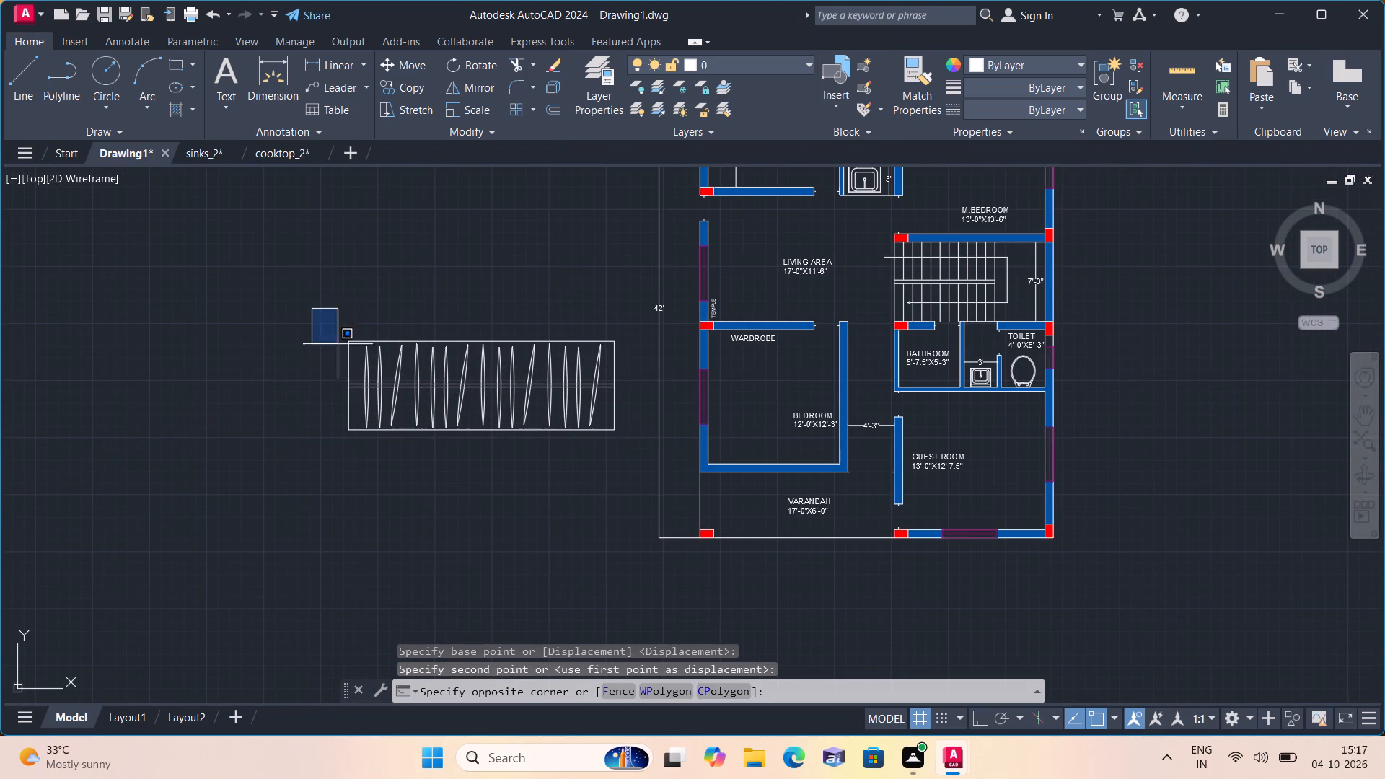
{"action": "left_click", "coordinate": [617, 452]}
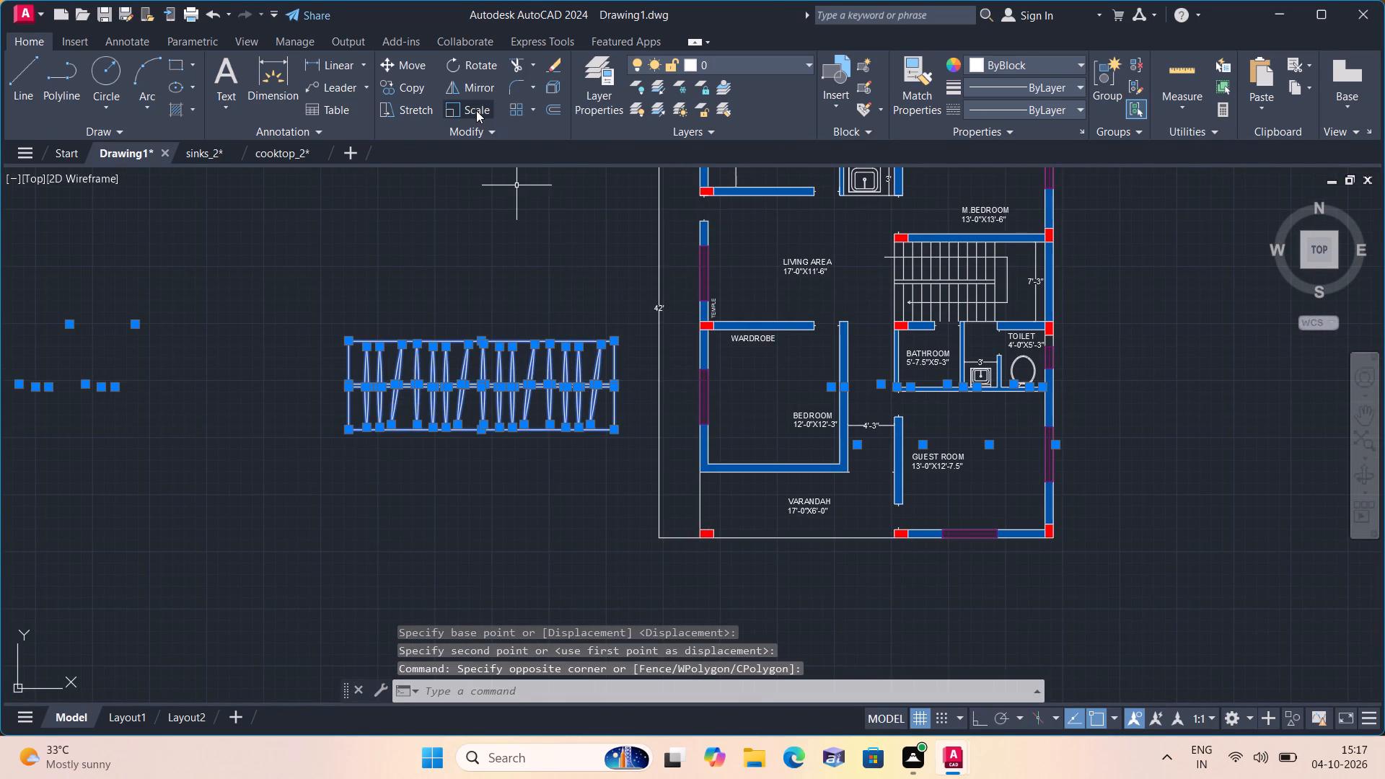
{"action": "left_click", "coordinate": [475, 110]}
{"action": "left_click", "coordinate": [465, 397]}
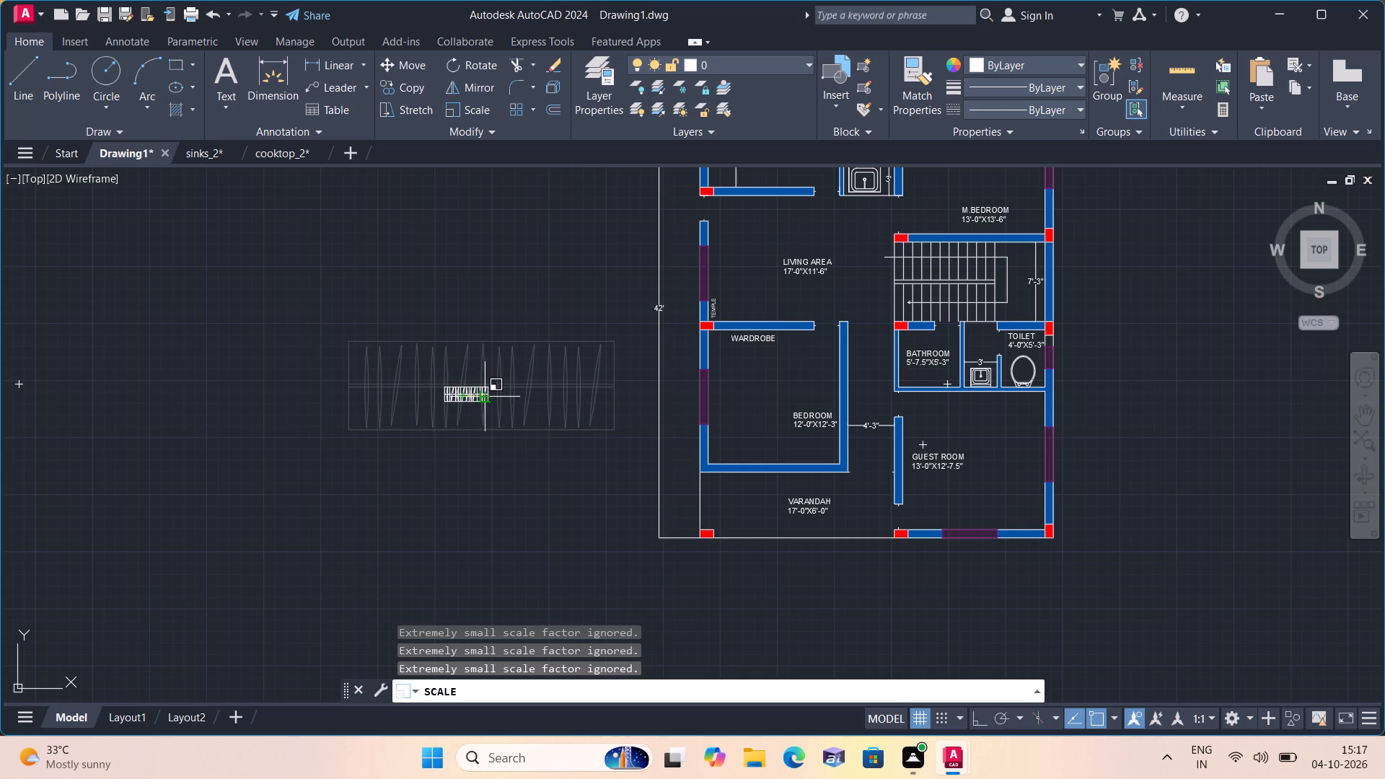
{"action": "left_click", "coordinate": [495, 395]}
Move the horizontal wardrobe by its upper-left corner to the BEDROOM's northwest inner wall corner, at the WARDROBE label.
{"action": "left_click_drag", "start_coordinate": [366, 366], "coordinate": [377, 379]}
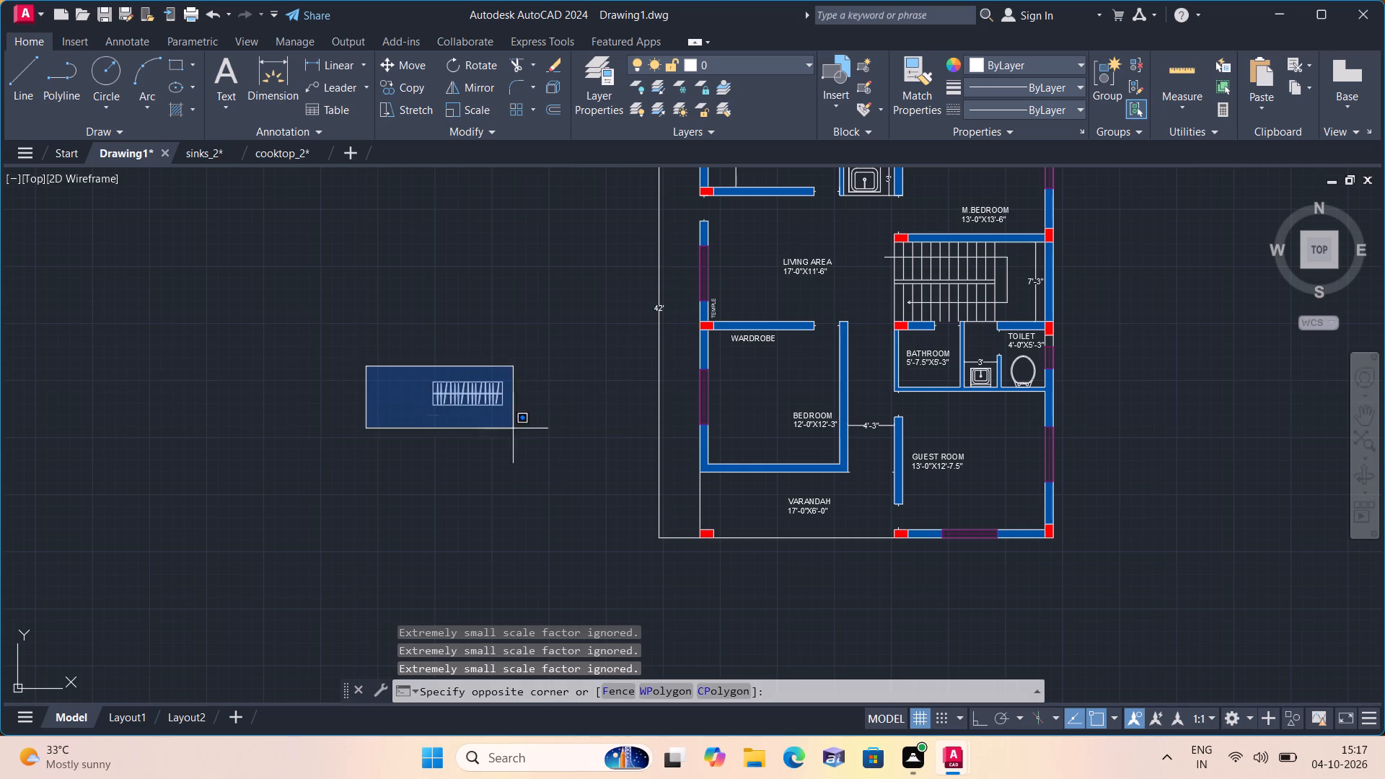
{"action": "left_click", "coordinate": [562, 449]}
{"action": "left_click", "coordinate": [397, 64]}
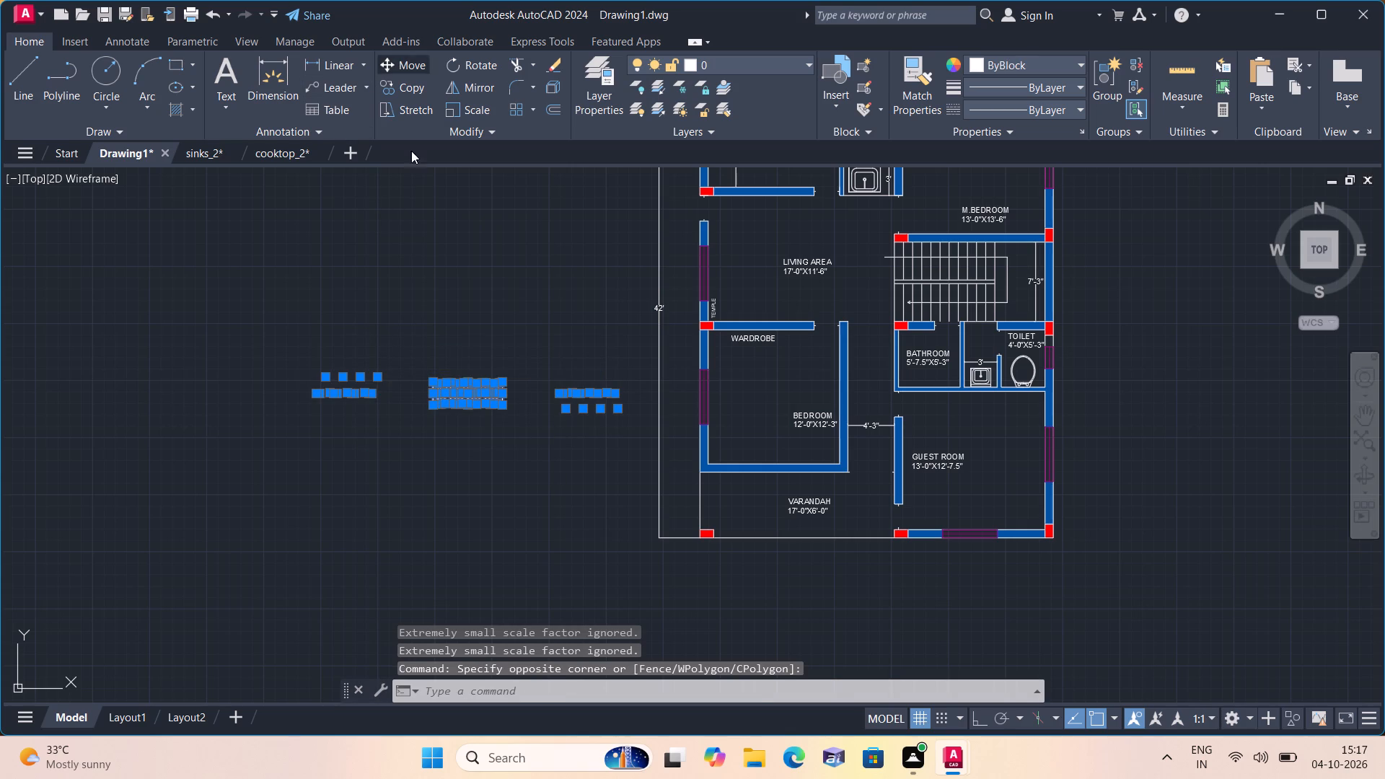
{"action": "scroll", "coordinate": [426, 351], "scroll_direction": "up", "scroll_amount": 1}
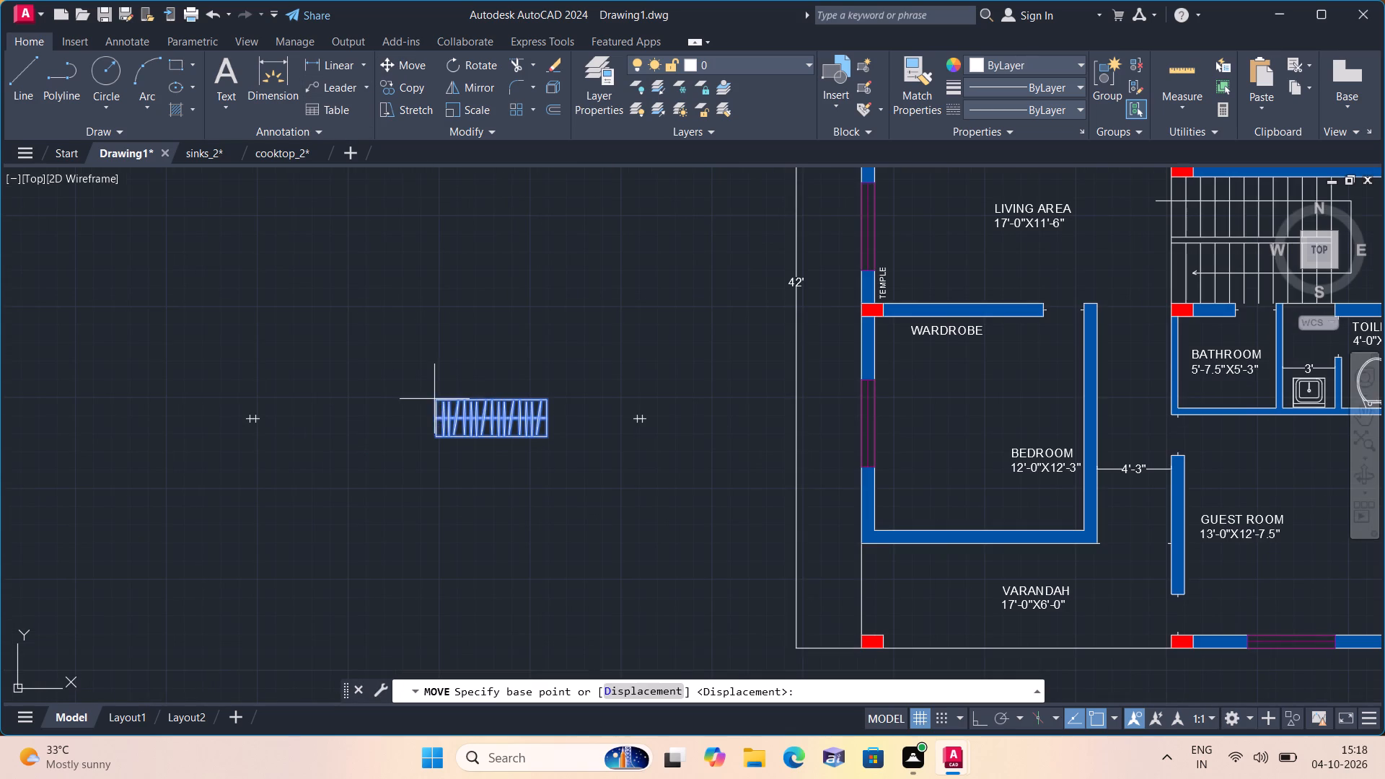
{"action": "left_click", "coordinate": [433, 399]}
{"action": "scroll", "coordinate": [831, 312], "scroll_direction": "up", "scroll_amount": 4}
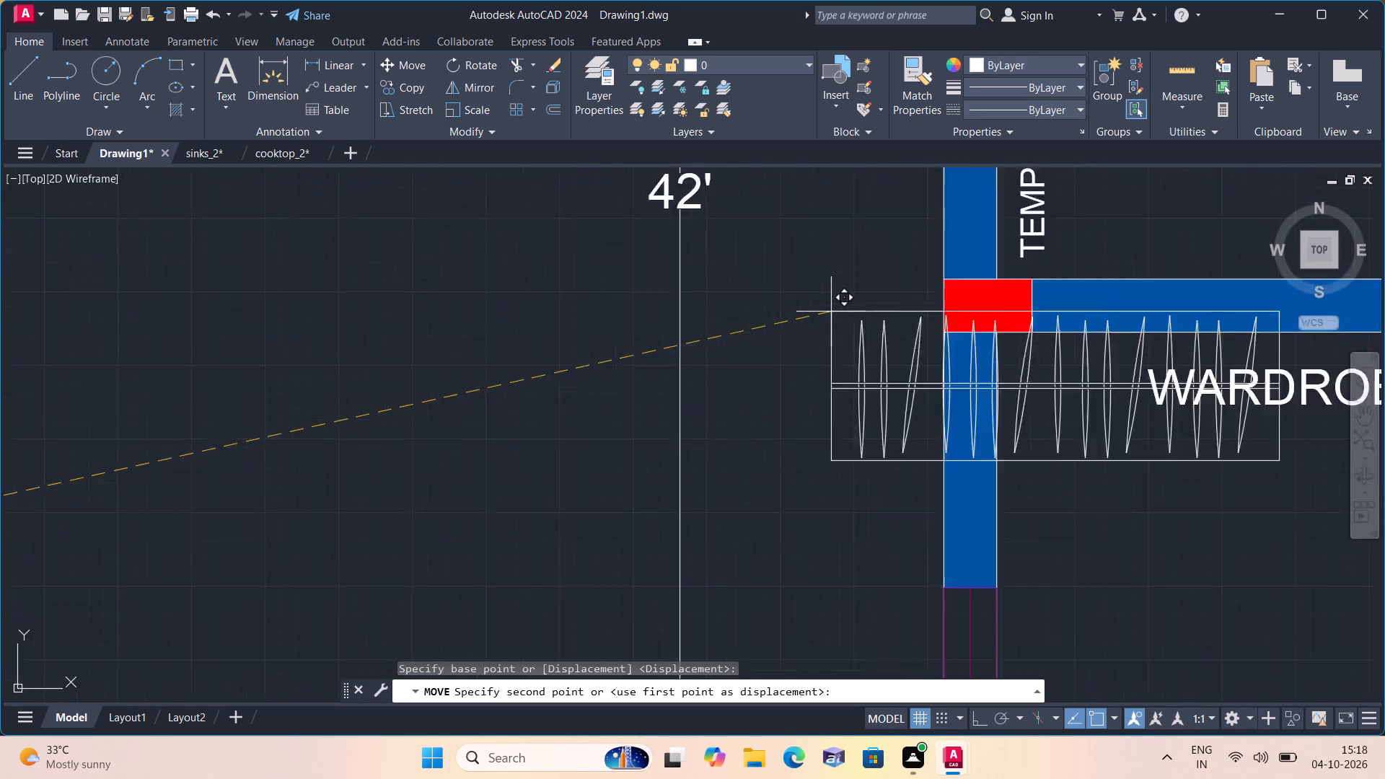
{"action": "middle_click_drag", "start_coordinate": [855, 351], "coordinate": [172, 409]}
{"action": "scroll", "coordinate": [825, 356], "scroll_direction": "down", "scroll_amount": 1}
{"action": "scroll", "coordinate": [309, 404], "scroll_direction": "up", "scroll_amount": 1}
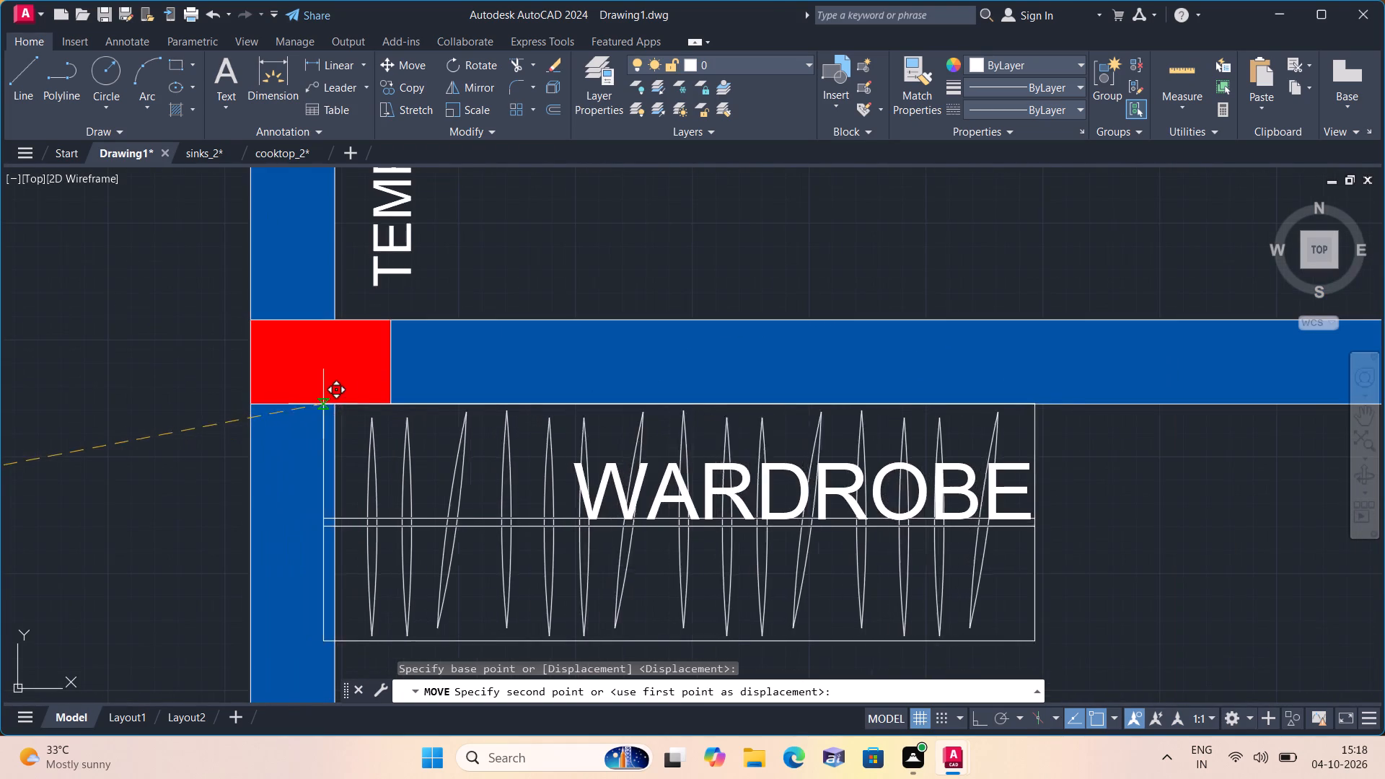
{"action": "left_click", "coordinate": [338, 404]}
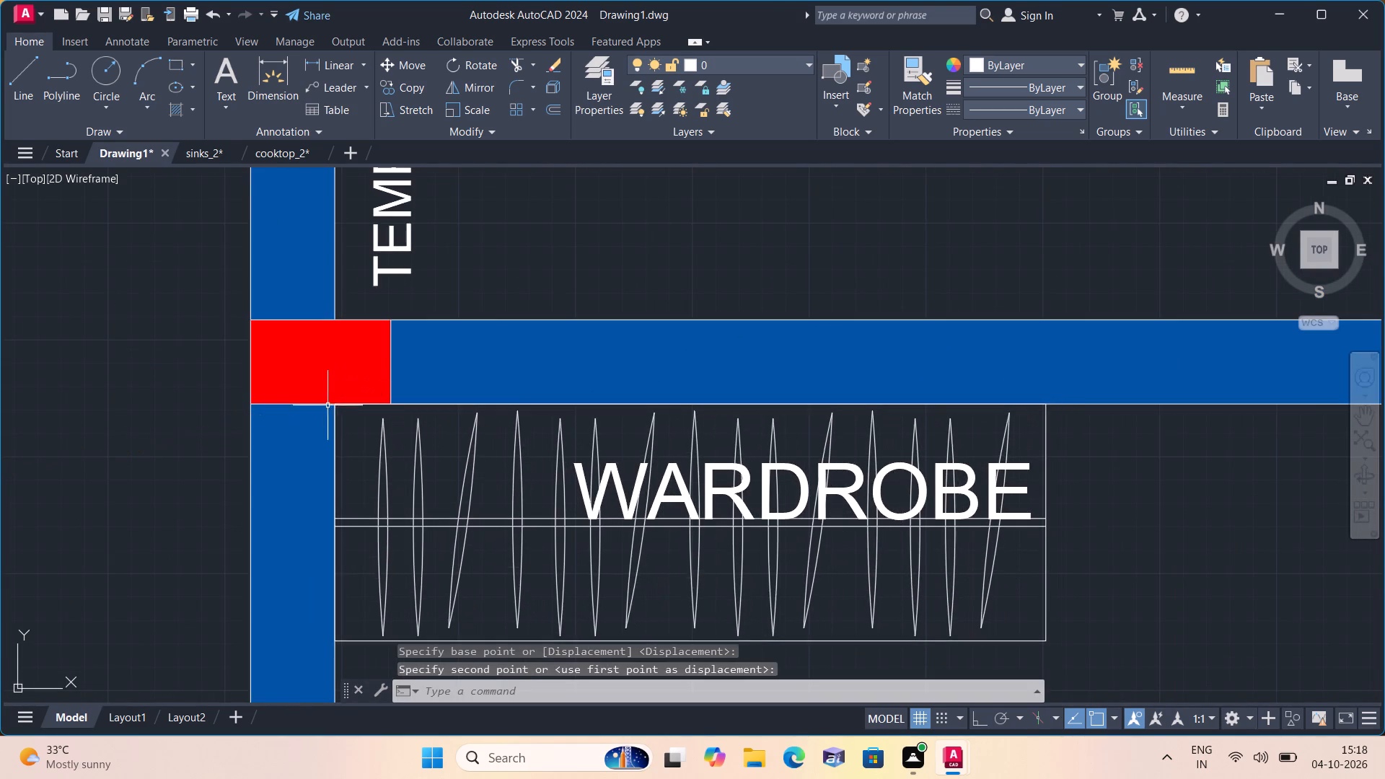
Scale the vertical wardrobe west of the double bed down by eye about a base point inside it.
{"action": "scroll", "coordinate": [294, 408], "scroll_direction": "down", "scroll_amount": 3}
{"action": "scroll", "coordinate": [154, 425], "scroll_direction": "down", "scroll_amount": 2}
{"action": "middle_click_drag", "start_coordinate": [154, 425], "coordinate": [243, 483]}
{"action": "scroll", "coordinate": [308, 532], "scroll_direction": "down", "scroll_amount": 3}
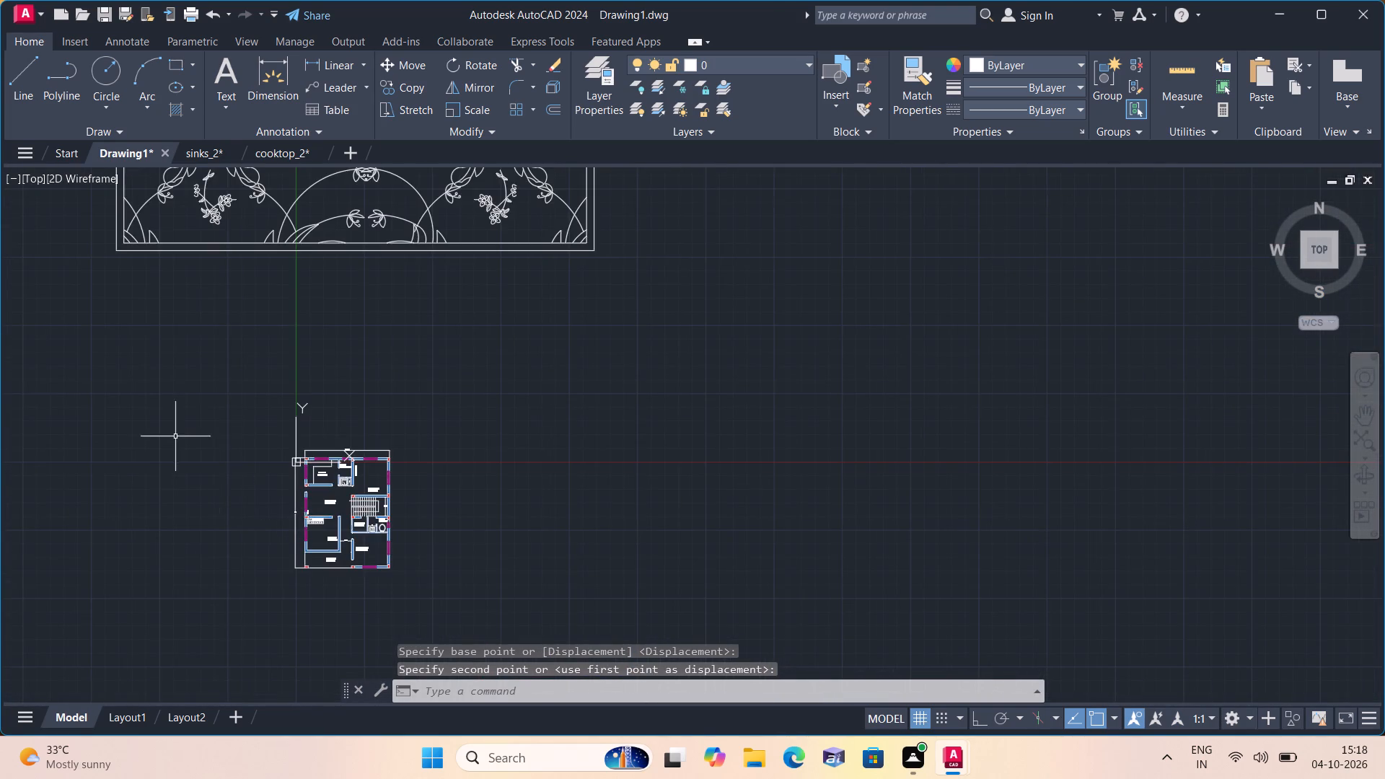
{"action": "scroll", "coordinate": [172, 437], "scroll_direction": "down", "scroll_amount": 4}
{"action": "middle_click_drag", "start_coordinate": [172, 439], "coordinate": [265, 511]}
{"action": "scroll", "coordinate": [221, 433], "scroll_direction": "up", "scroll_amount": 2}
{"action": "left_click_drag", "start_coordinate": [154, 442], "coordinate": [154, 447]}
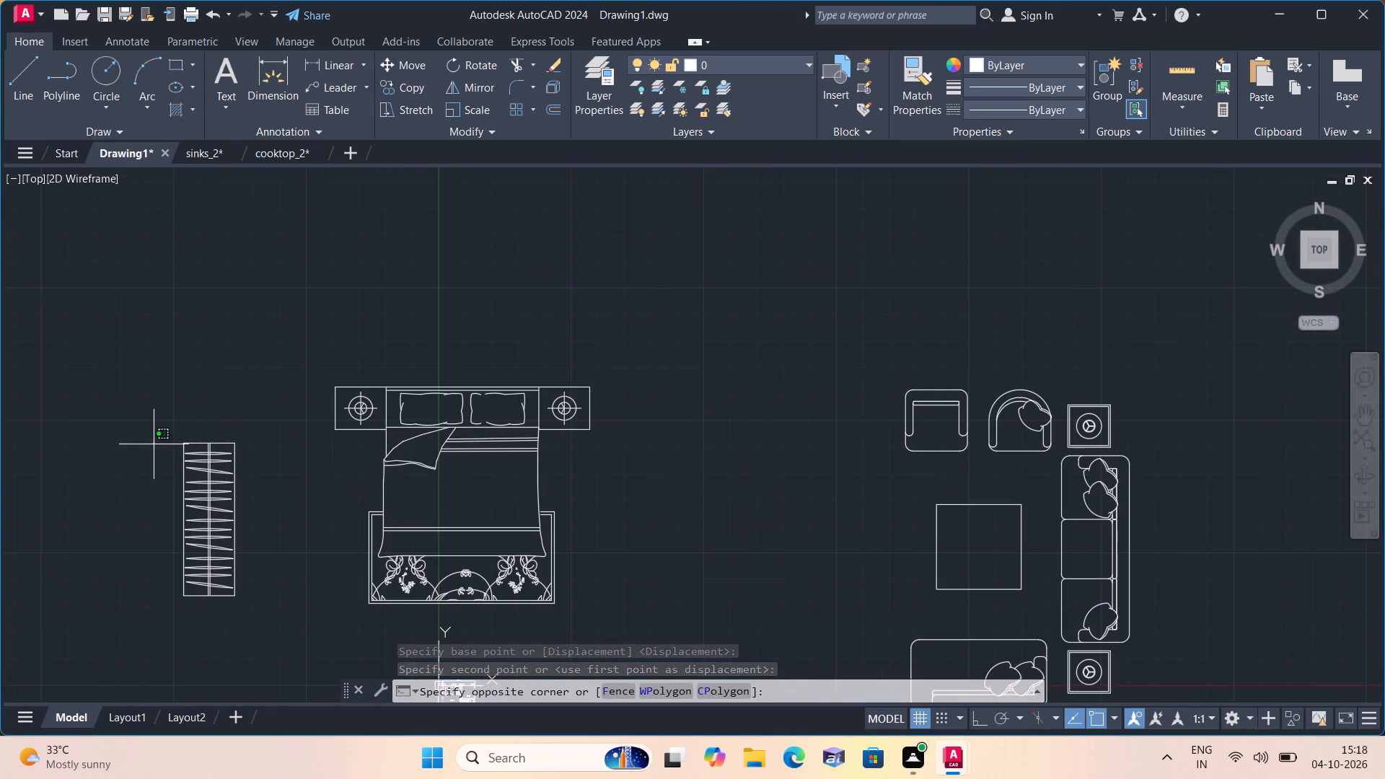
{"action": "left_click_drag", "start_coordinate": [154, 447], "coordinate": [158, 454]}
{"action": "left_click", "coordinate": [276, 612]}
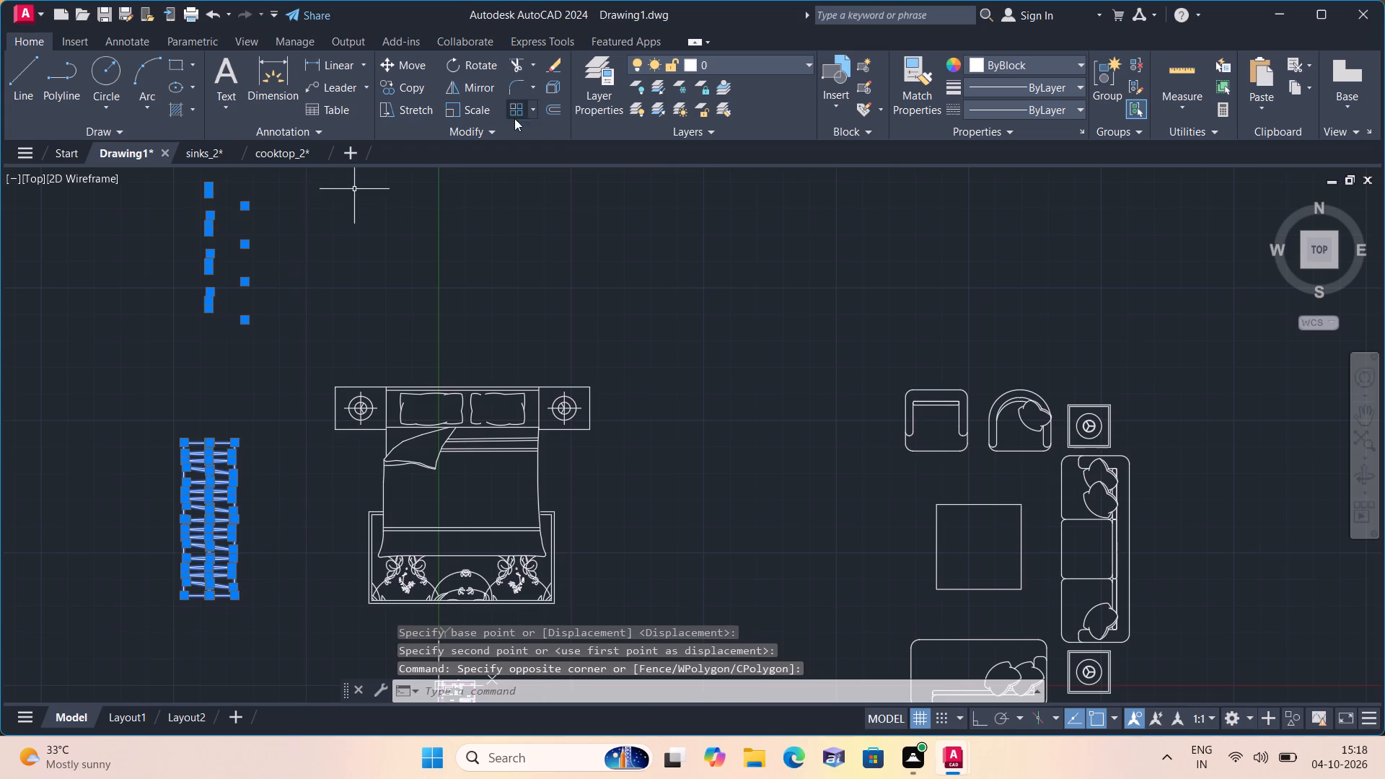
{"action": "left_click", "coordinate": [483, 105]}
{"action": "left_click", "coordinate": [219, 521]}
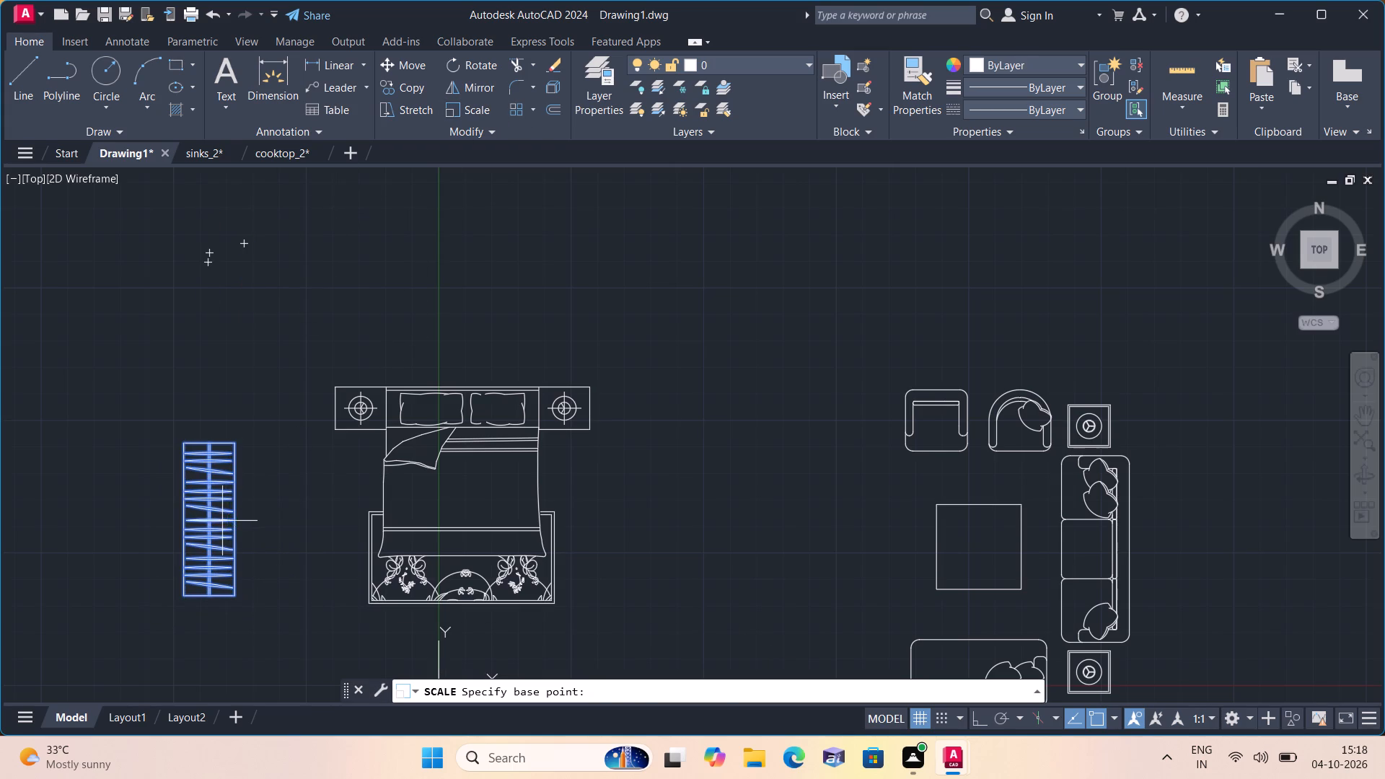
{"action": "left_click", "coordinate": [219, 512]}
Move the vertical wardrobe to the empty area just east of the floor plan, beside the M.BEDROOM.
{"action": "left_click_drag", "start_coordinate": [181, 488], "coordinate": [181, 495]}
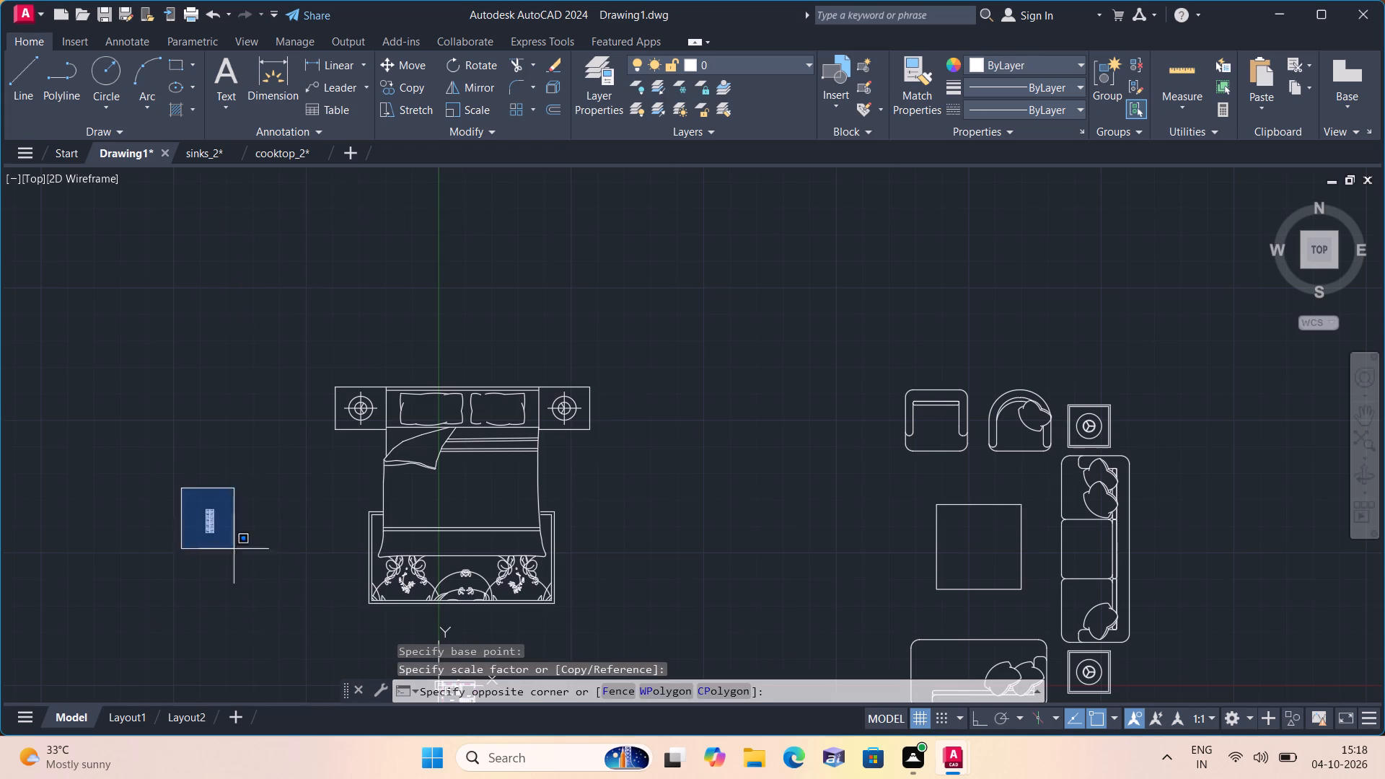
{"action": "left_click", "coordinate": [257, 564]}
{"action": "left_click_drag", "start_coordinate": [412, 64], "coordinate": [408, 74]}
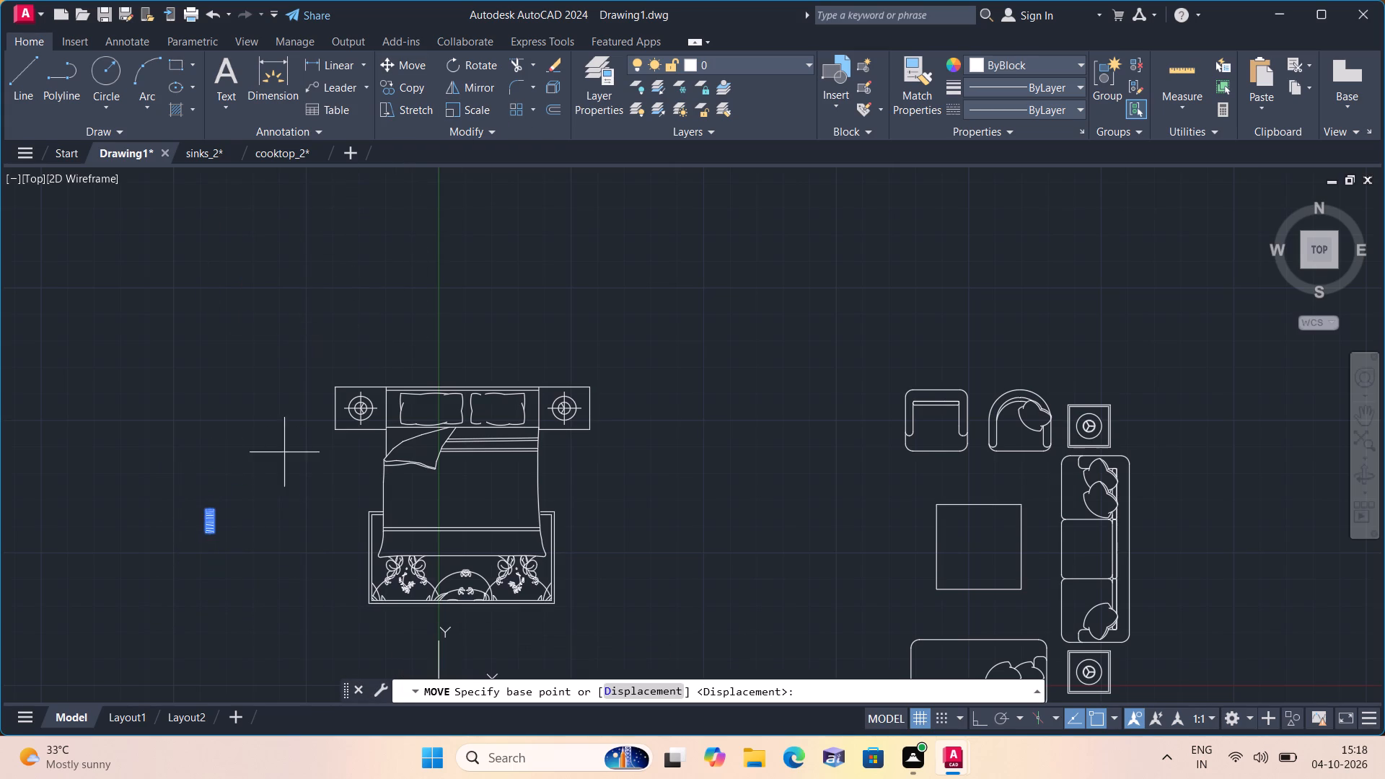
{"action": "left_click", "coordinate": [211, 515]}
{"action": "scroll", "coordinate": [211, 515], "scroll_direction": "down", "scroll_amount": 3}
{"action": "middle_click_drag", "start_coordinate": [371, 594], "coordinate": [353, 492]}
{"action": "scroll", "coordinate": [349, 565], "scroll_direction": "down", "scroll_amount": 1}
{"action": "scroll", "coordinate": [384, 490], "scroll_direction": "up", "scroll_amount": 1}
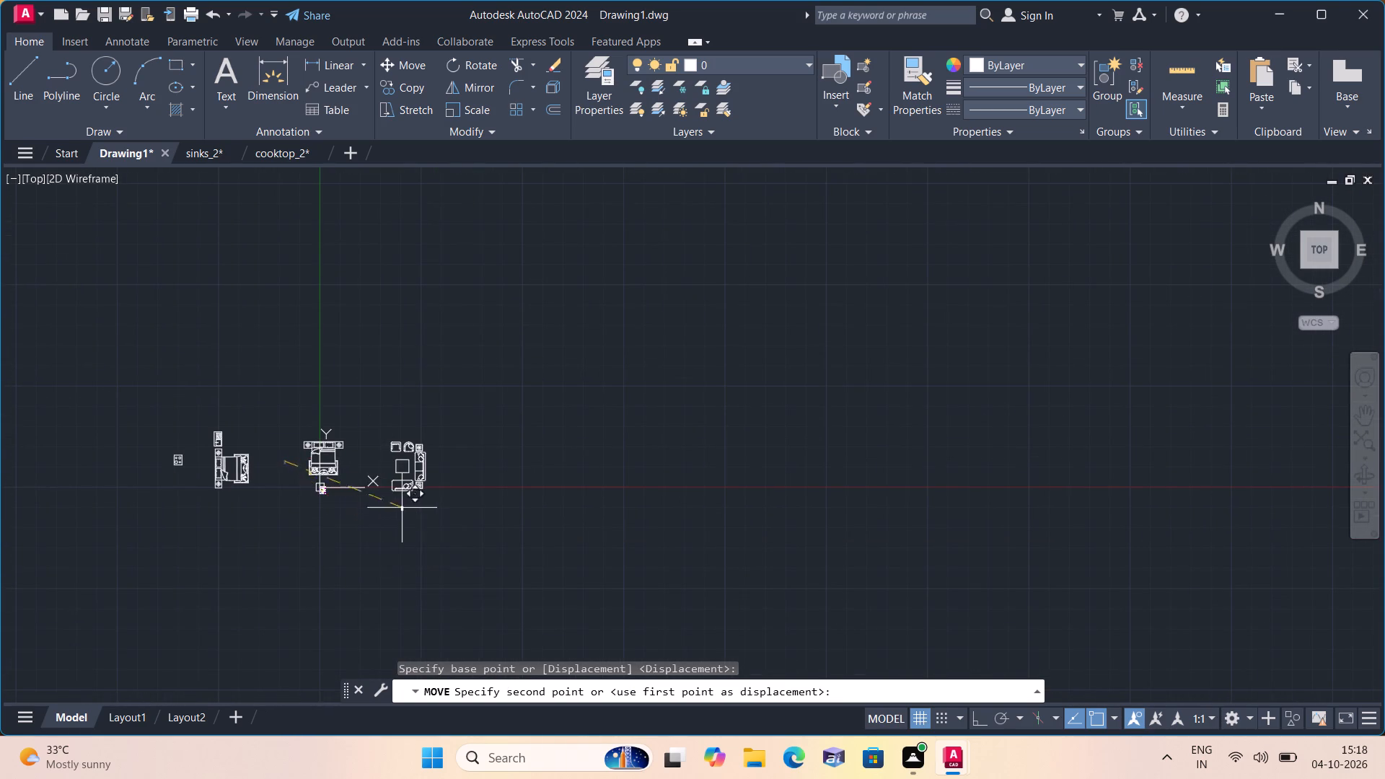
{"action": "scroll", "coordinate": [384, 490], "scroll_direction": "up", "scroll_amount": 3}
{"action": "middle_click_drag", "start_coordinate": [214, 493], "coordinate": [342, 538]}
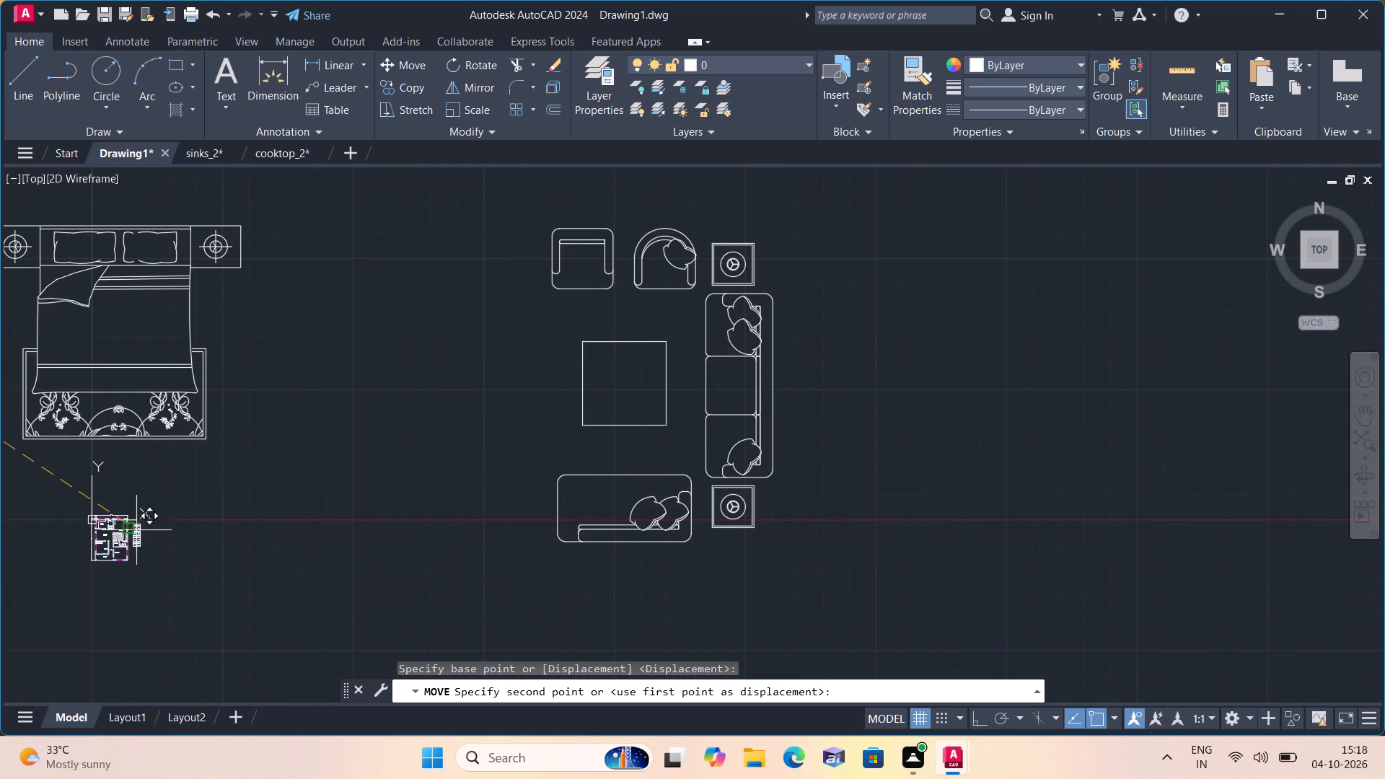
{"action": "scroll", "coordinate": [120, 542], "scroll_direction": "up", "scroll_amount": 5}
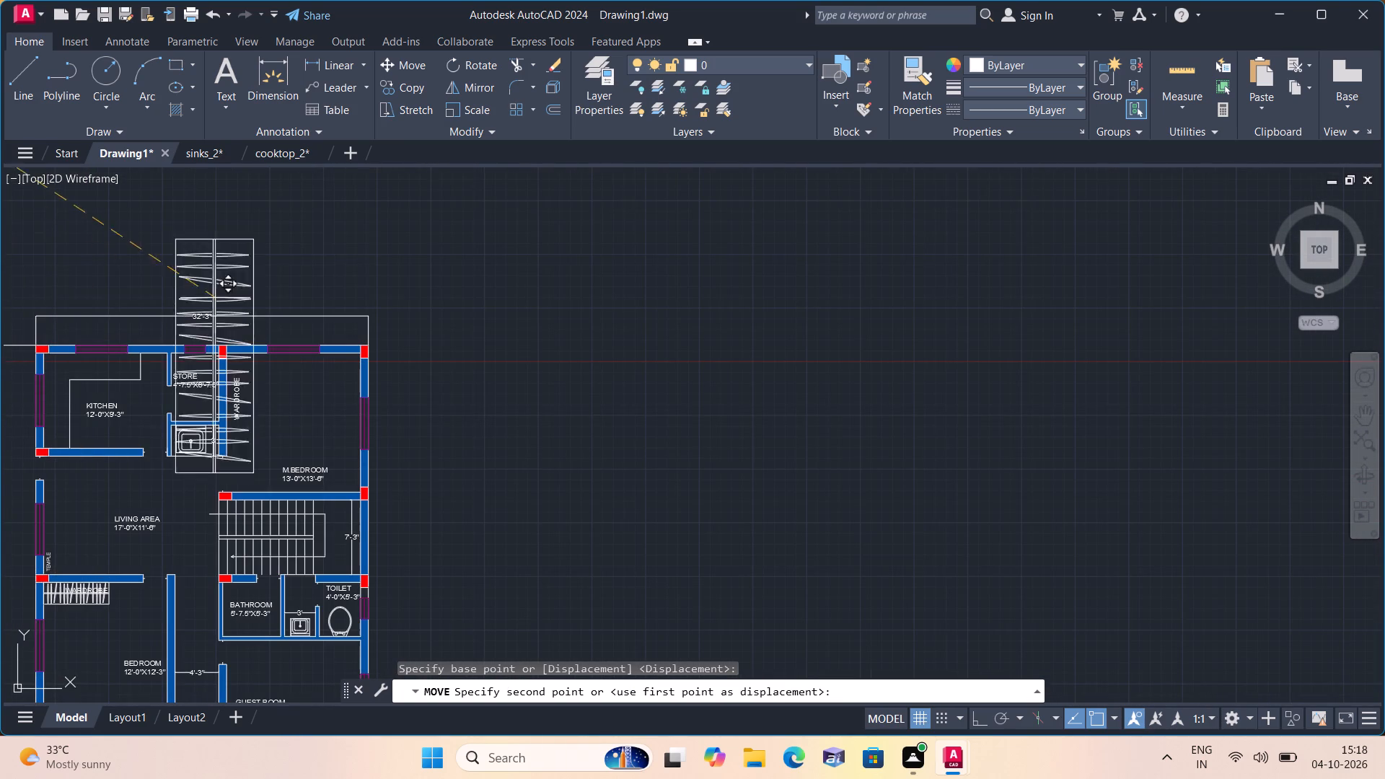
{"action": "left_click", "coordinate": [506, 351]}
Scale the vertical wardrobe down further by eye about a base point in its upper part to suit the M.BEDROOM.
{"action": "left_click_drag", "start_coordinate": [415, 257], "coordinate": [446, 309]}
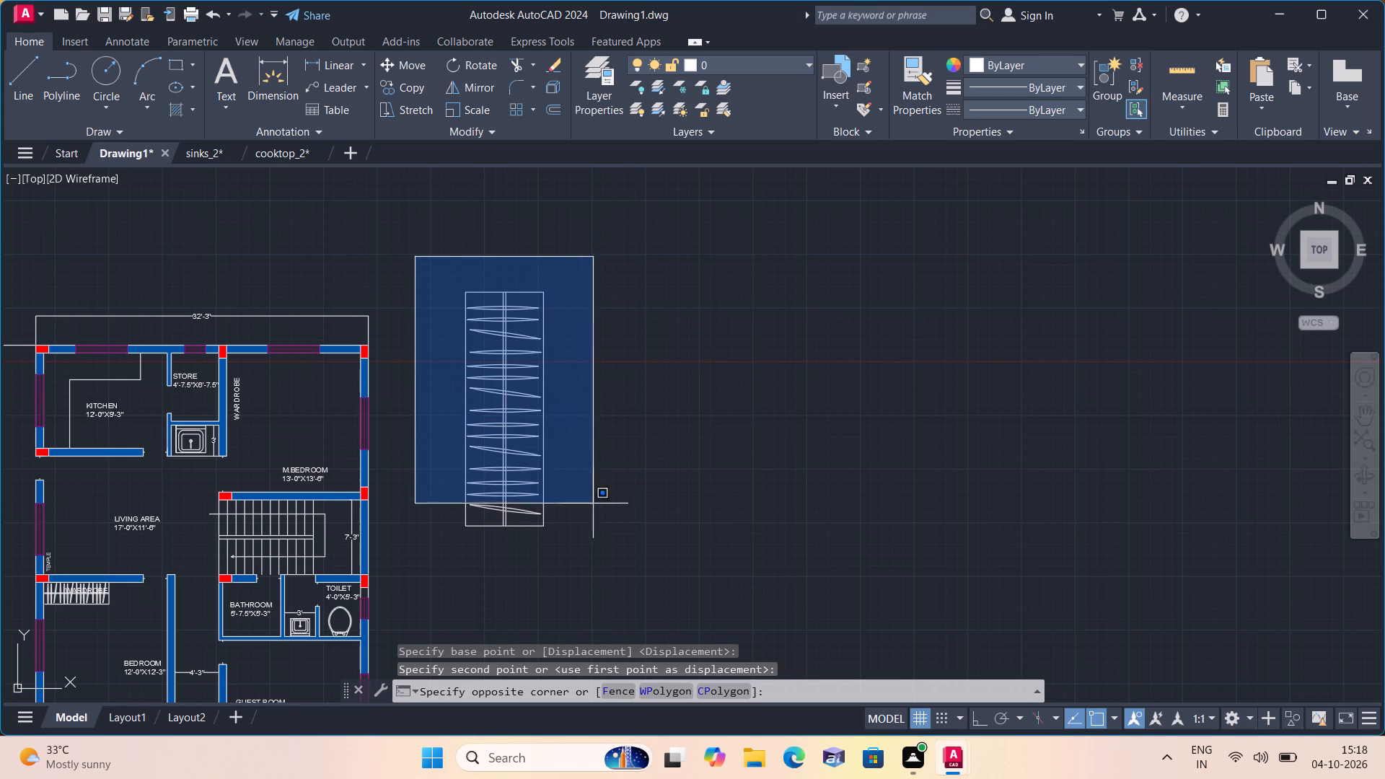
{"action": "left_click", "coordinate": [589, 537]}
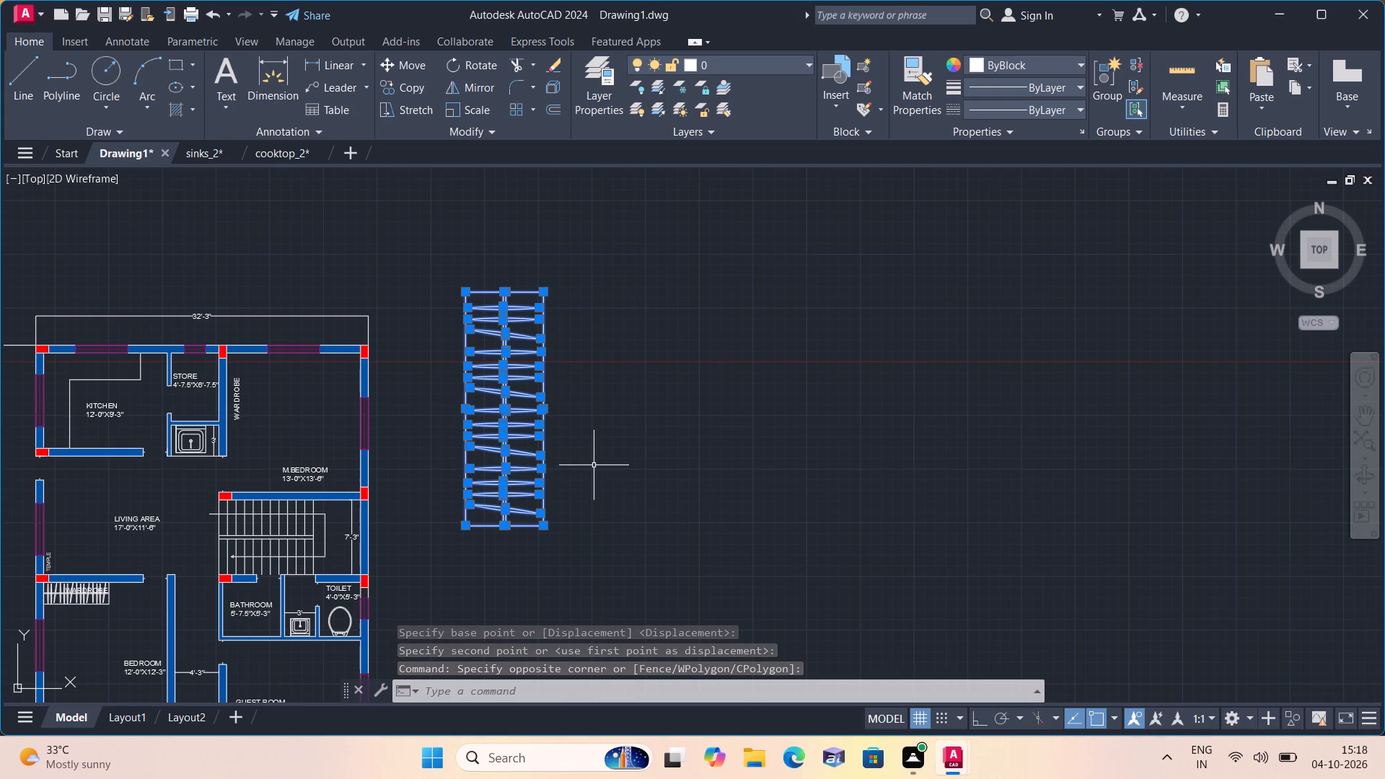
{"action": "left_click", "coordinate": [478, 108]}
{"action": "left_click", "coordinate": [491, 330]}
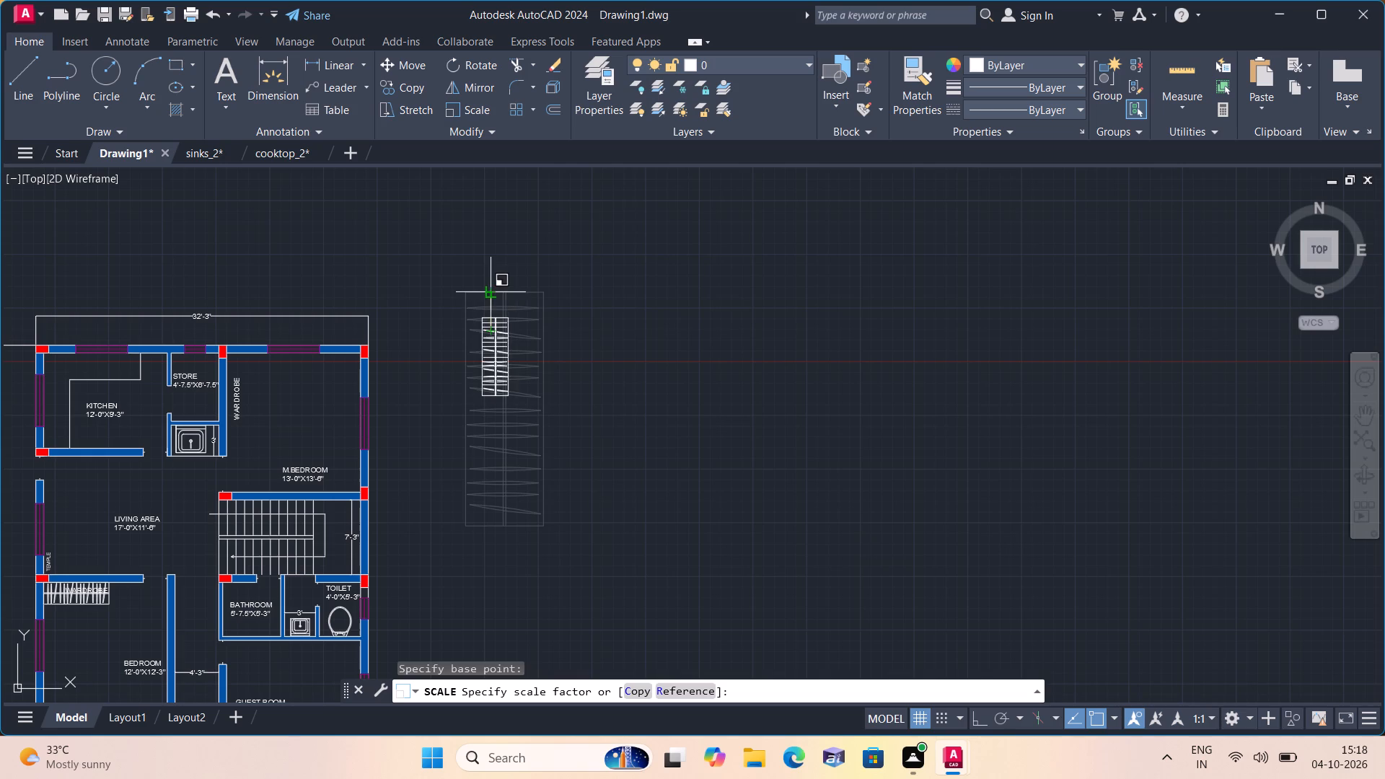
{"action": "left_click", "coordinate": [491, 296]}
Move the vertical wardrobe by its upper-left corner to the M.BEDROOM's northwest inner wall corner, at the WARDROBE label.
{"action": "left_click_drag", "start_coordinate": [460, 301], "coordinate": [468, 314]}
{"action": "left_click", "coordinate": [579, 415]}
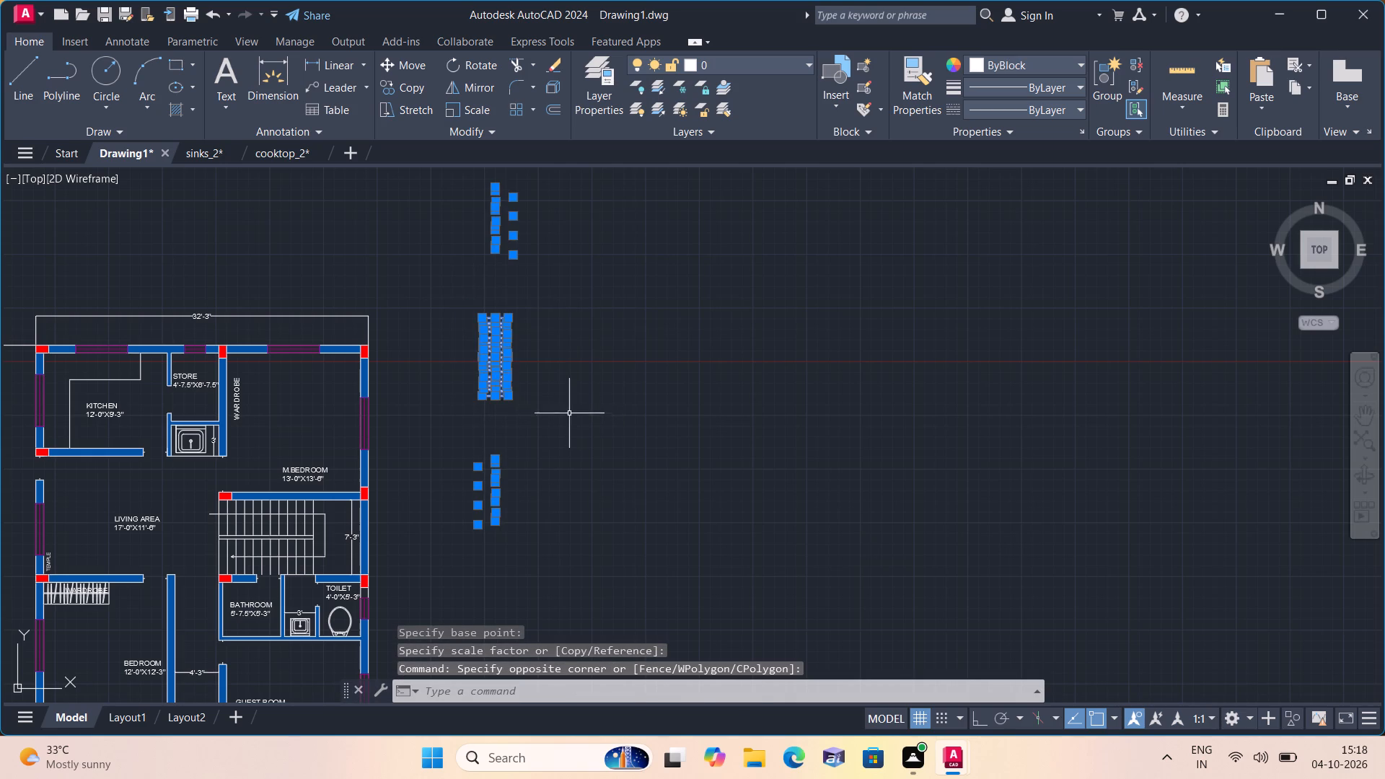
{"action": "left_click", "coordinate": [402, 63]}
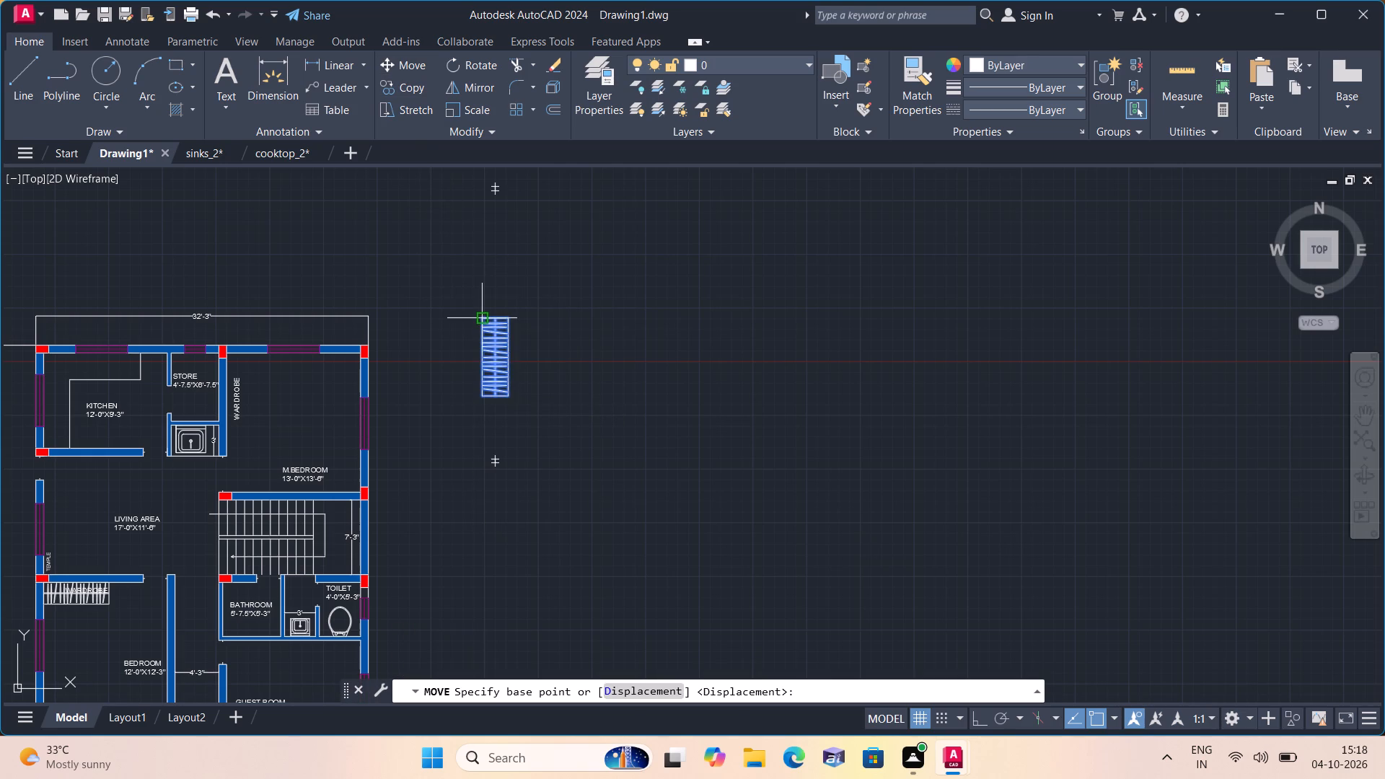
{"action": "left_click", "coordinate": [483, 317]}
{"action": "scroll", "coordinate": [173, 368], "scroll_direction": "up", "scroll_amount": 3}
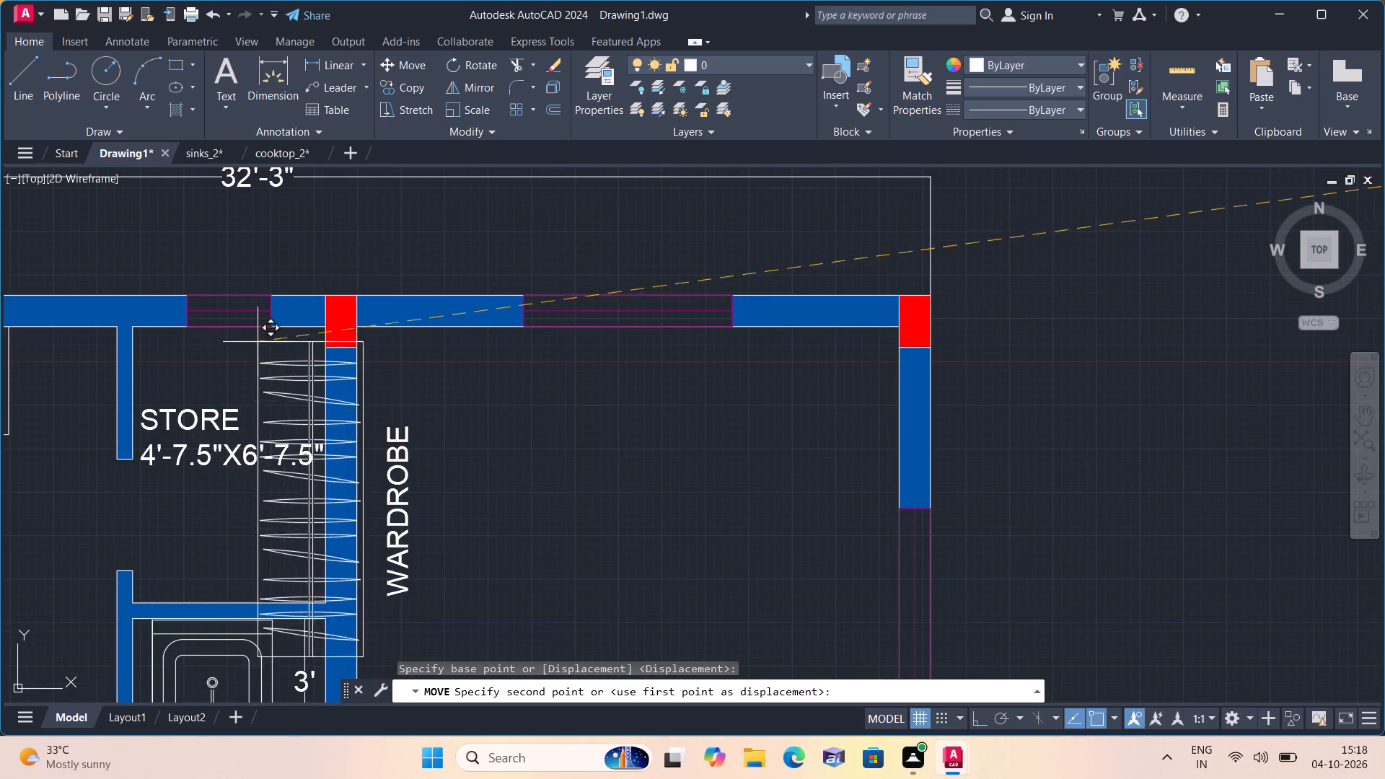
{"action": "left_click", "coordinate": [357, 327]}
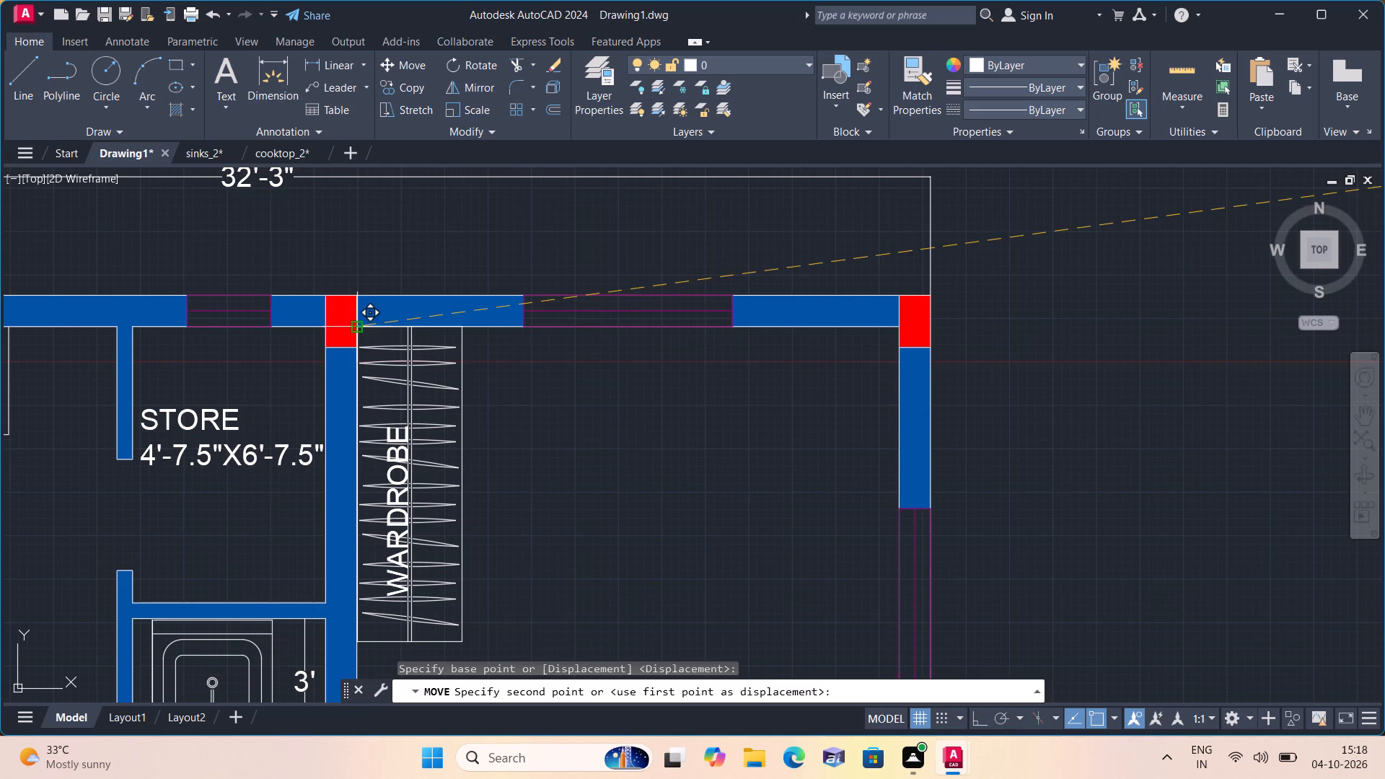
Scale the double bed with its headboard facing north, north of the floor plan, far down by eye about a base point inside it.
{"action": "scroll", "coordinate": [391, 351], "scroll_direction": "down", "scroll_amount": 1}
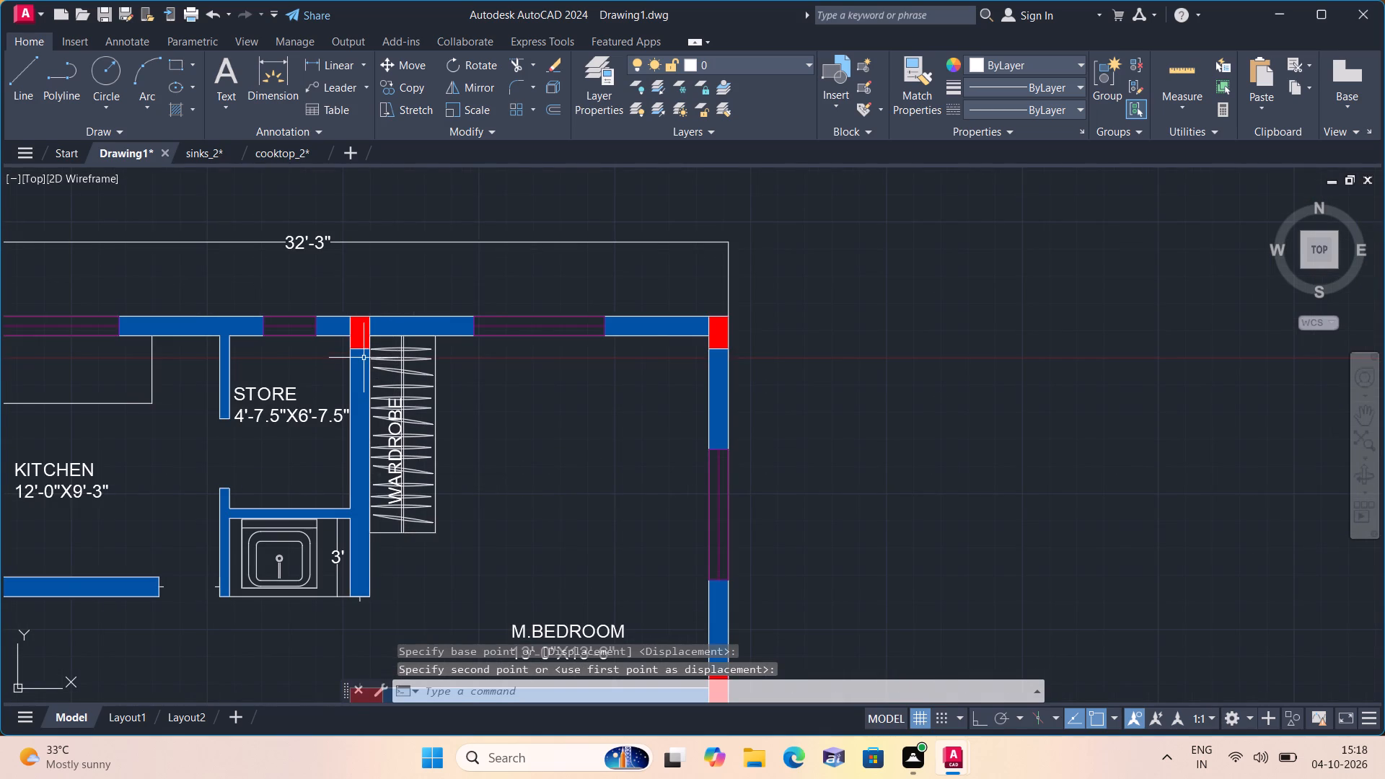
{"action": "scroll", "coordinate": [369, 355], "scroll_direction": "down", "scroll_amount": 7}
{"action": "middle_click_drag", "start_coordinate": [382, 330], "coordinate": [506, 431]}
{"action": "left_click_drag", "start_coordinate": [620, 397], "coordinate": [621, 378]}
{"action": "middle_click_drag", "start_coordinate": [445, 245], "coordinate": [500, 374]}
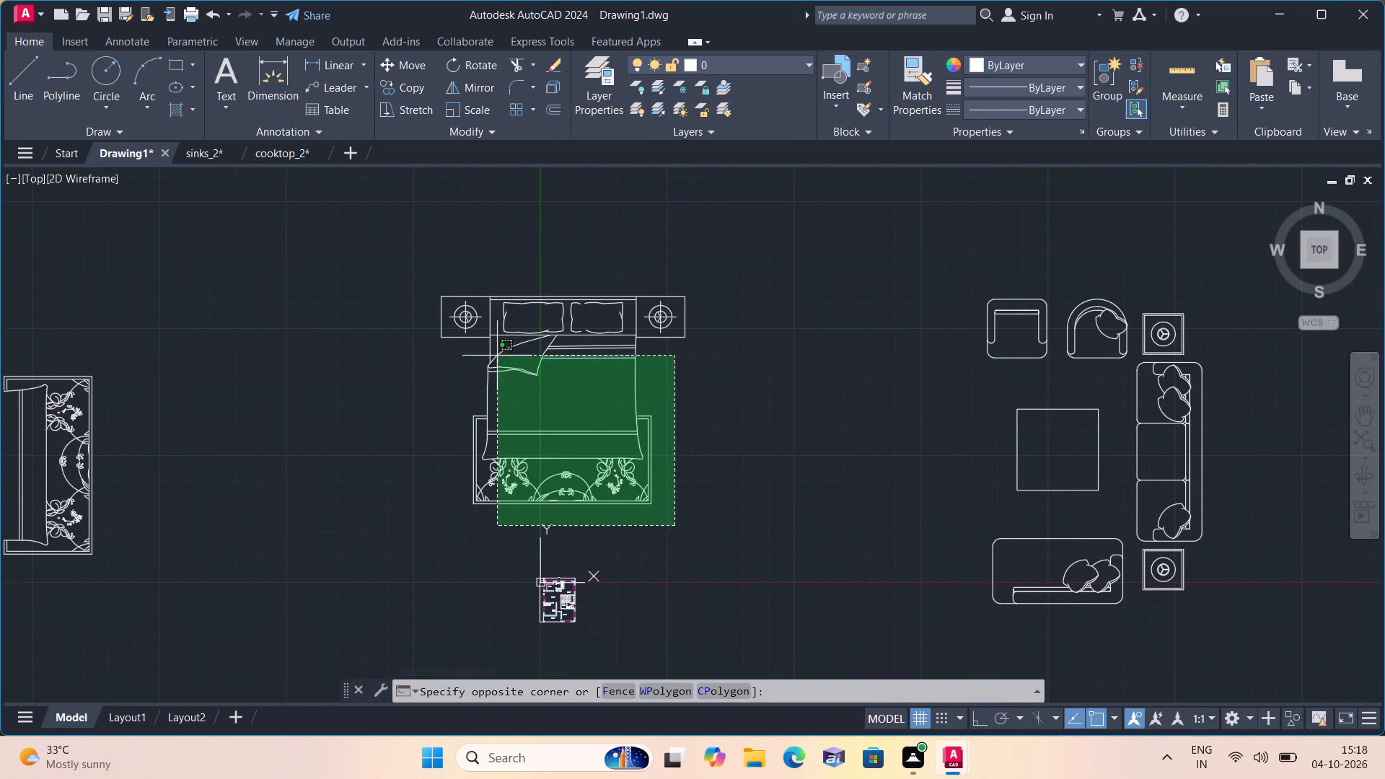
{"action": "left_click", "coordinate": [416, 282]}
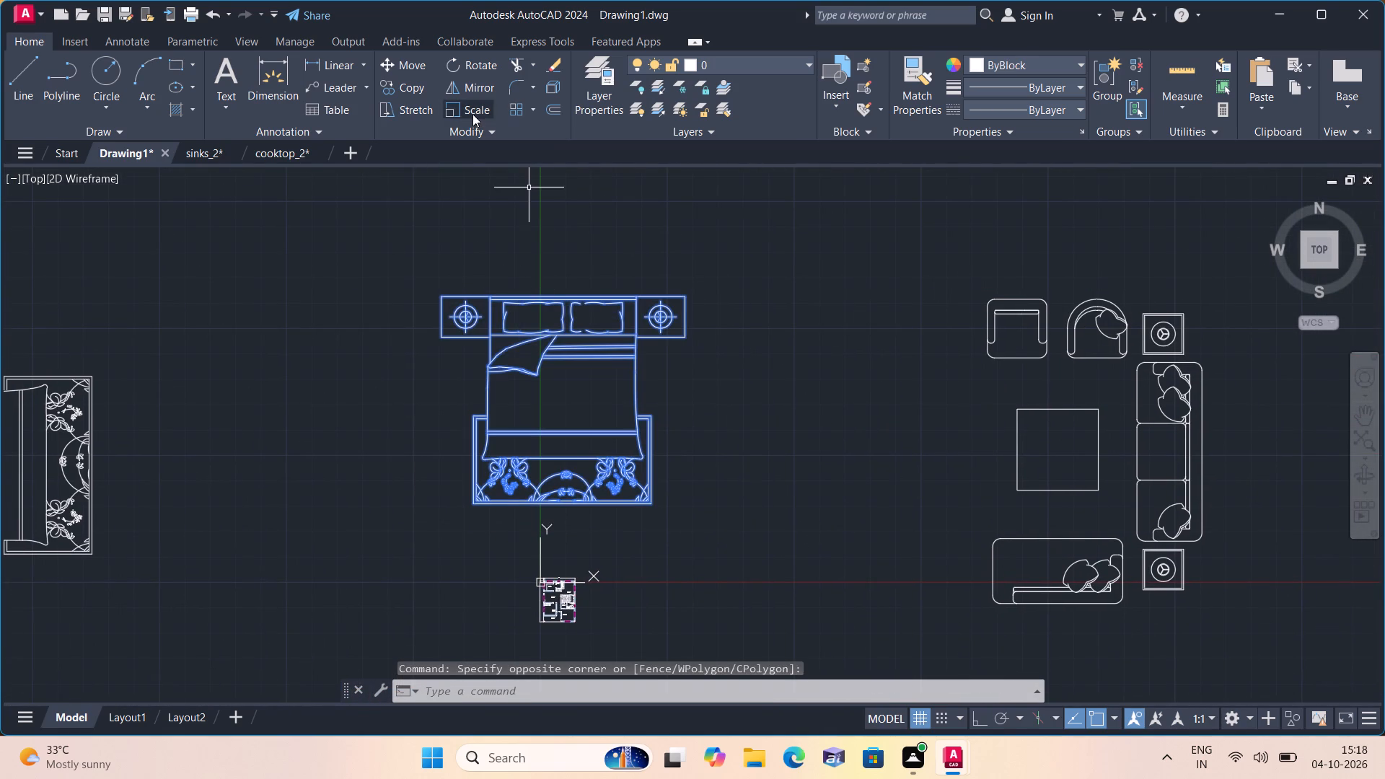
{"action": "left_click", "coordinate": [472, 109]}
{"action": "left_click", "coordinate": [553, 412]}
{"action": "left_click", "coordinate": [555, 406]}
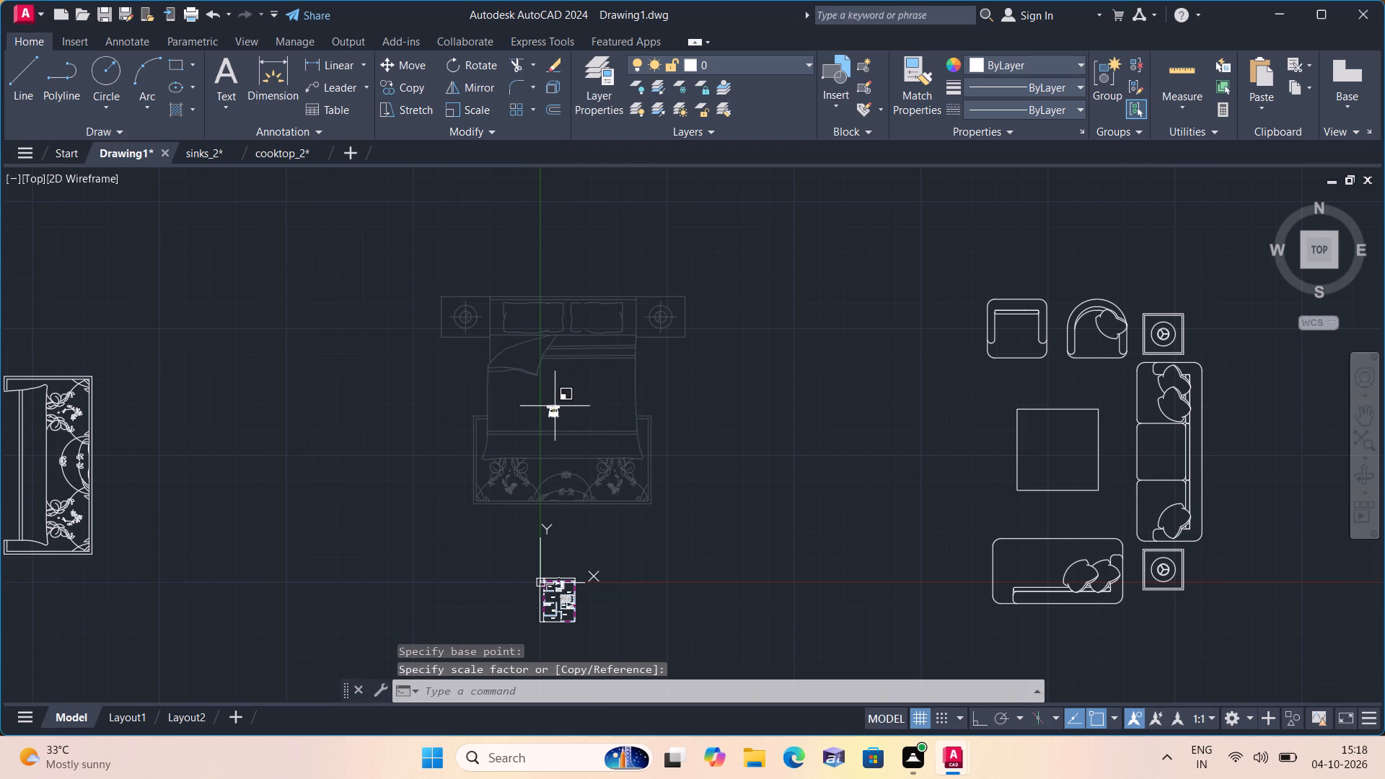
Move the scaled-down double bed to the empty area just east of the floor plan, beside the M.BEDROOM.
{"action": "left_click_drag", "start_coordinate": [523, 389], "coordinate": [529, 400]}
{"action": "left_click", "coordinate": [591, 439]}
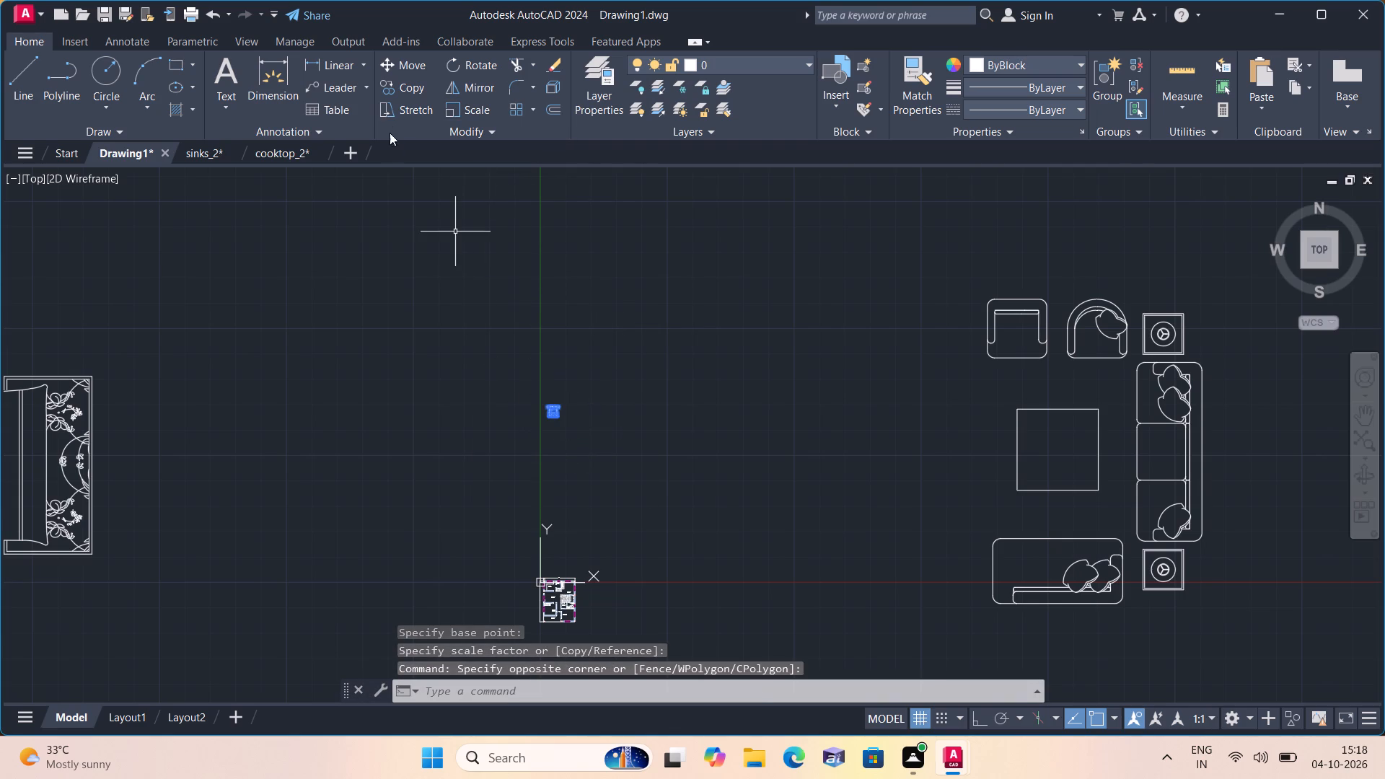
{"action": "left_click", "coordinate": [401, 63]}
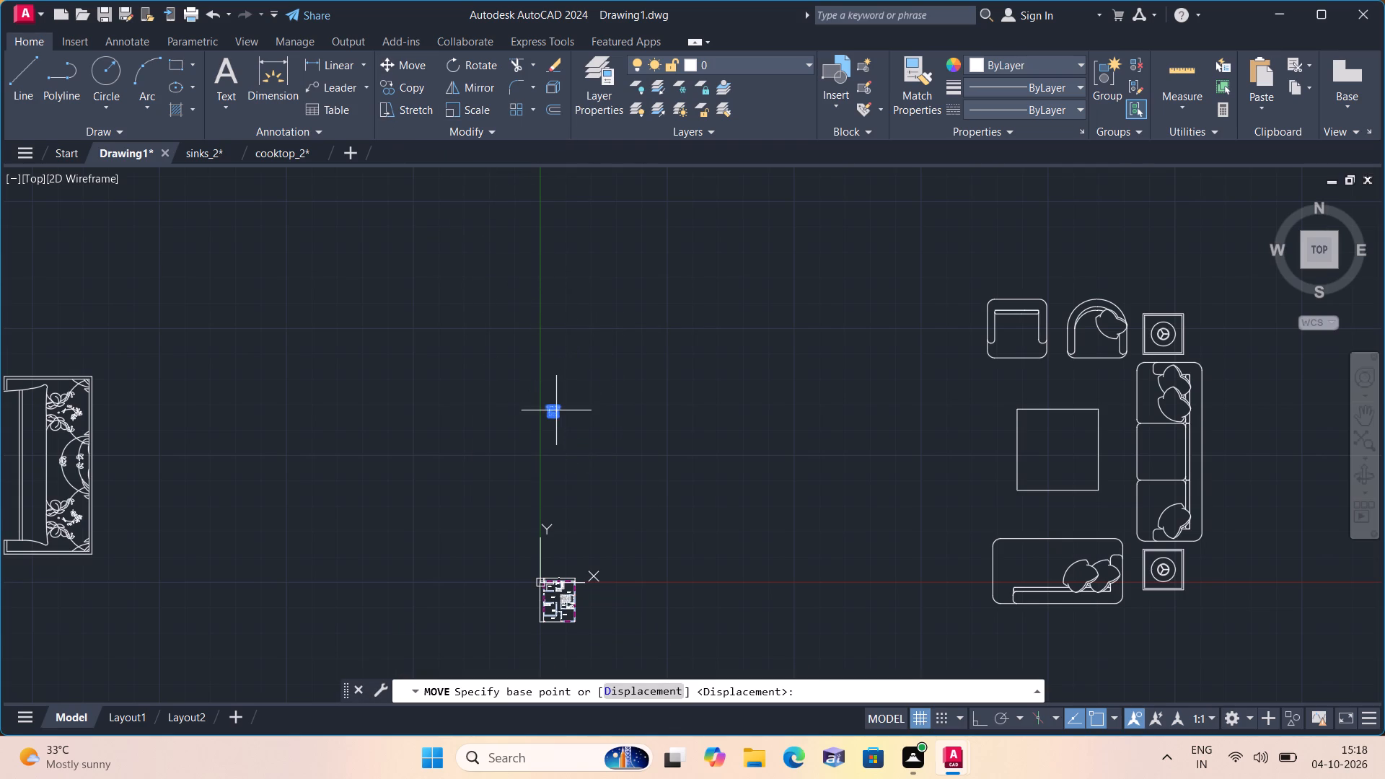
{"action": "left_click", "coordinate": [556, 410]}
{"action": "scroll", "coordinate": [558, 604], "scroll_direction": "up", "scroll_amount": 6}
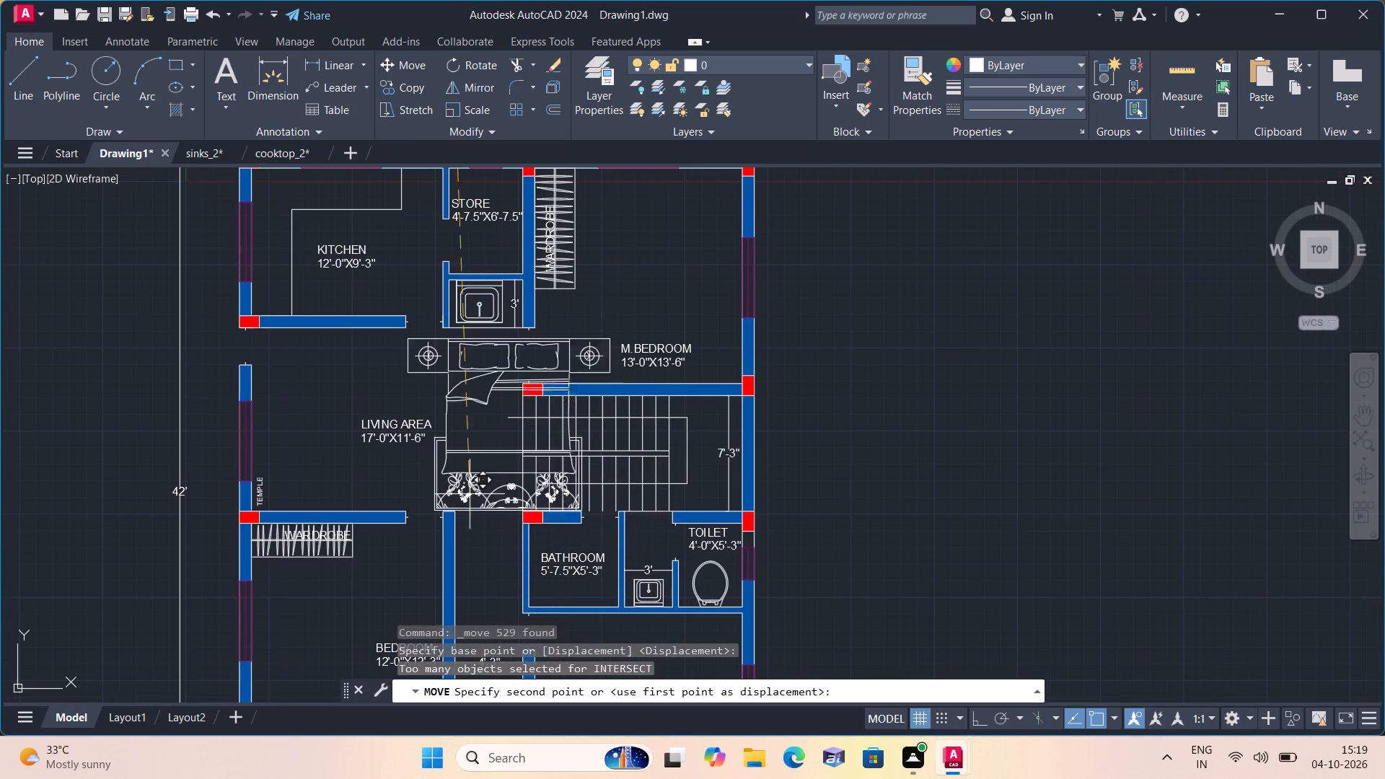
{"action": "middle_click_drag", "start_coordinate": [446, 474], "coordinate": [470, 638]}
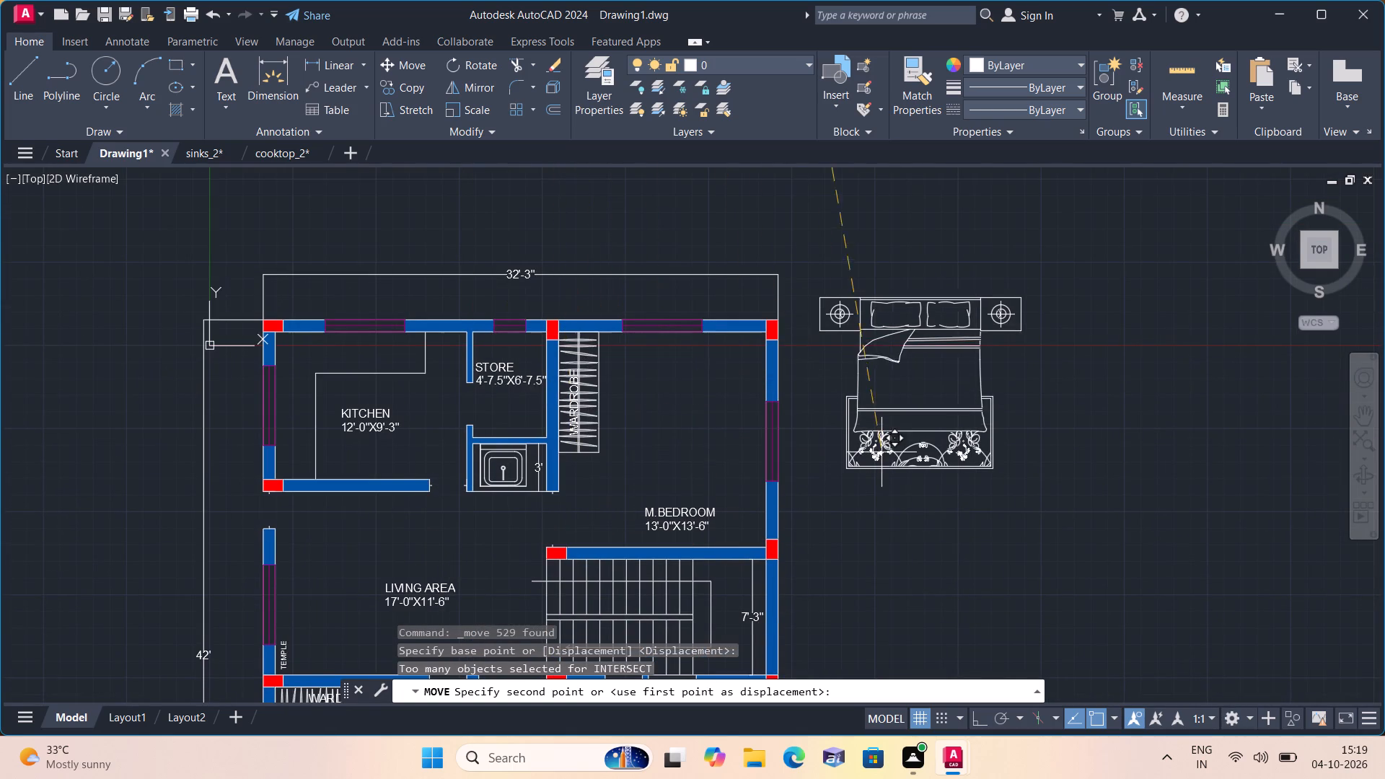
{"action": "left_click", "coordinate": [889, 450]}
Scale the double bed beside the M.BEDROOM down by eye to about half size about a base point inside it.
{"action": "left_click_drag", "start_coordinate": [805, 281], "coordinate": [812, 289]}
{"action": "left_click", "coordinate": [1133, 511]}
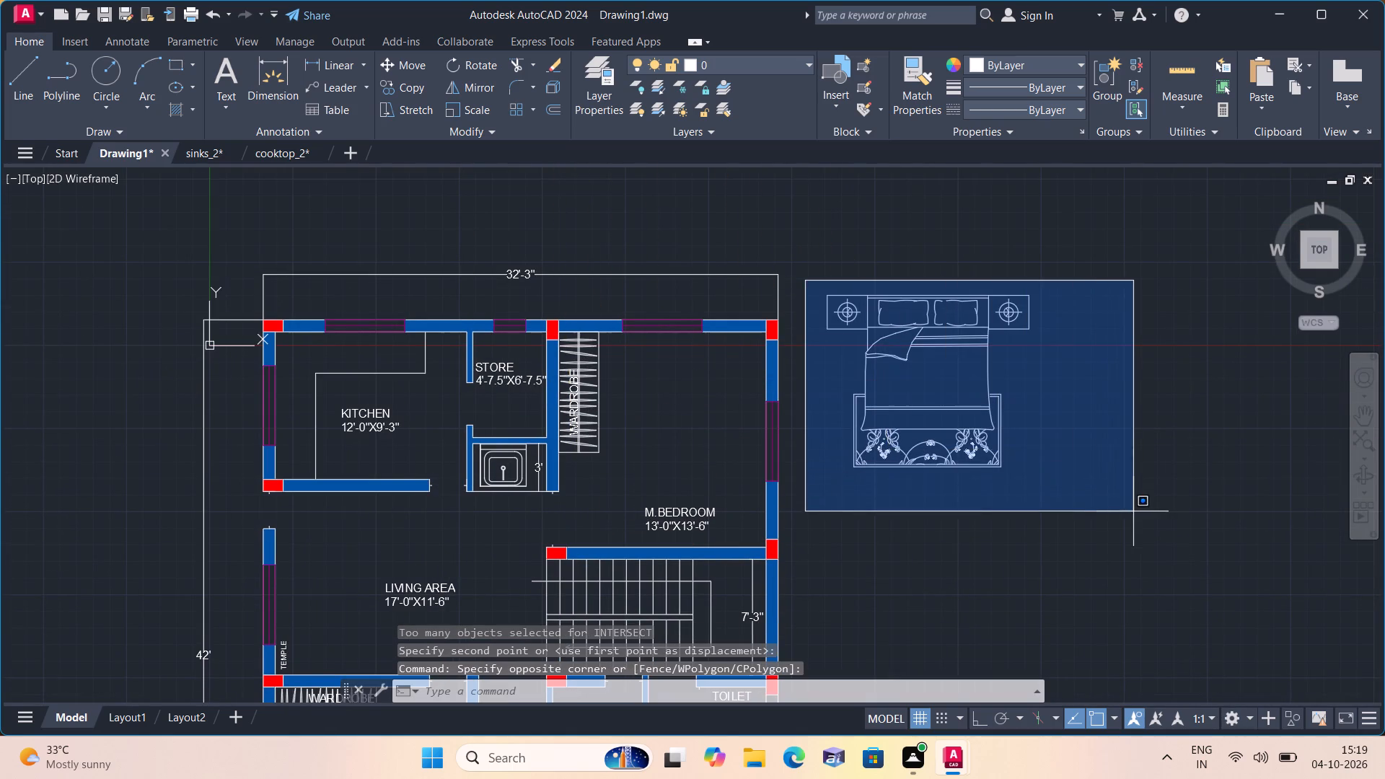
{"action": "left_click", "coordinate": [479, 107]}
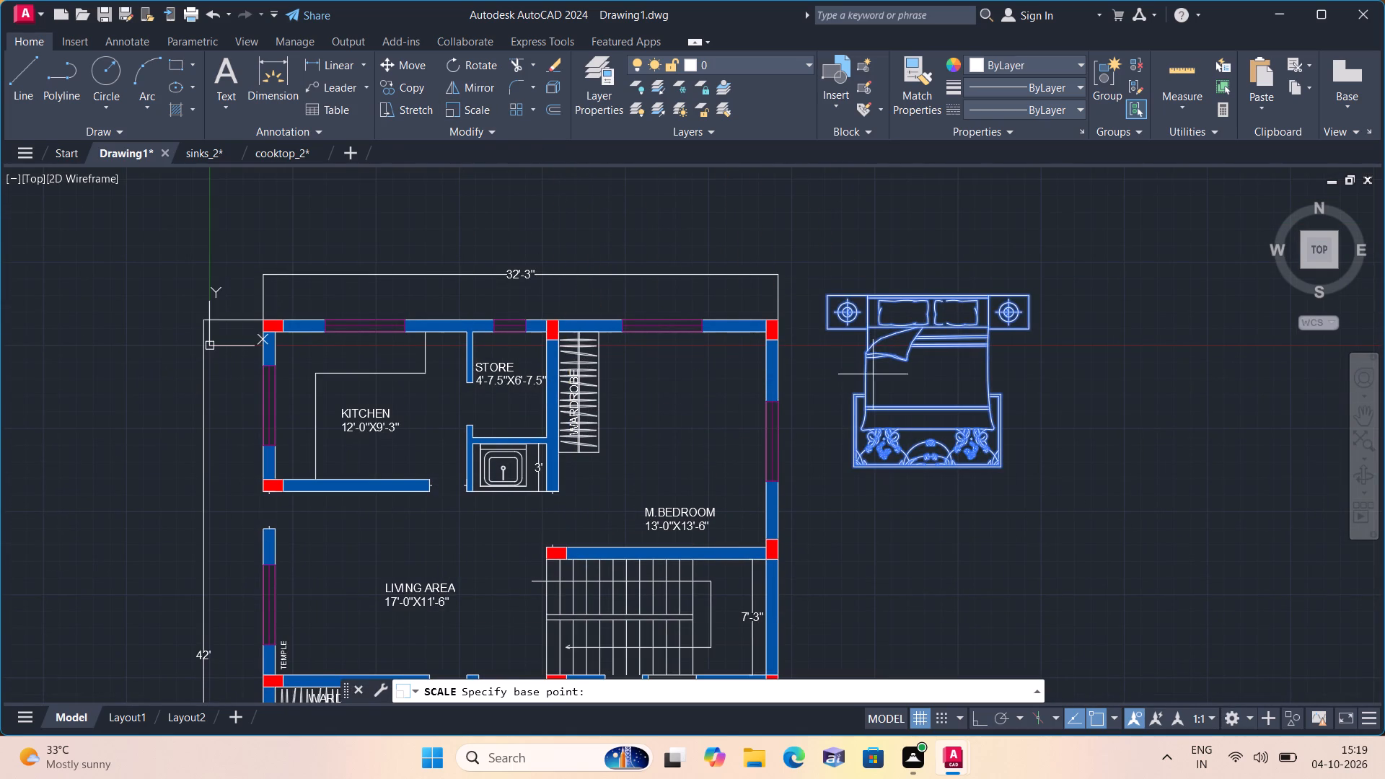
{"action": "left_click_drag", "start_coordinate": [924, 392], "coordinate": [918, 379]}
{"action": "left_click", "coordinate": [913, 350]}
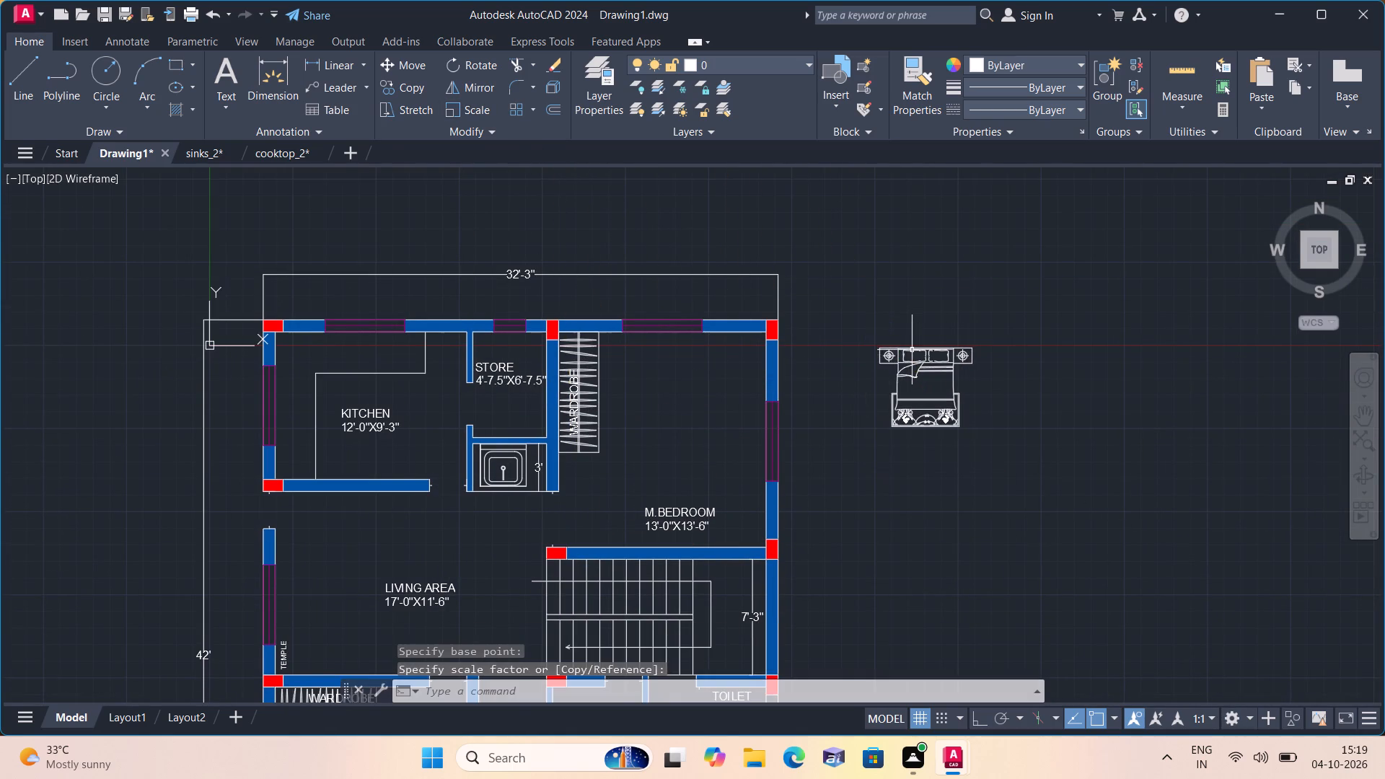
Move the double bed into the M.BEDROOM, between the wardrobe and the east wall, above the room label.
{"action": "left_click_drag", "start_coordinate": [870, 327], "coordinate": [876, 336]}
{"action": "left_click", "coordinate": [1126, 500]}
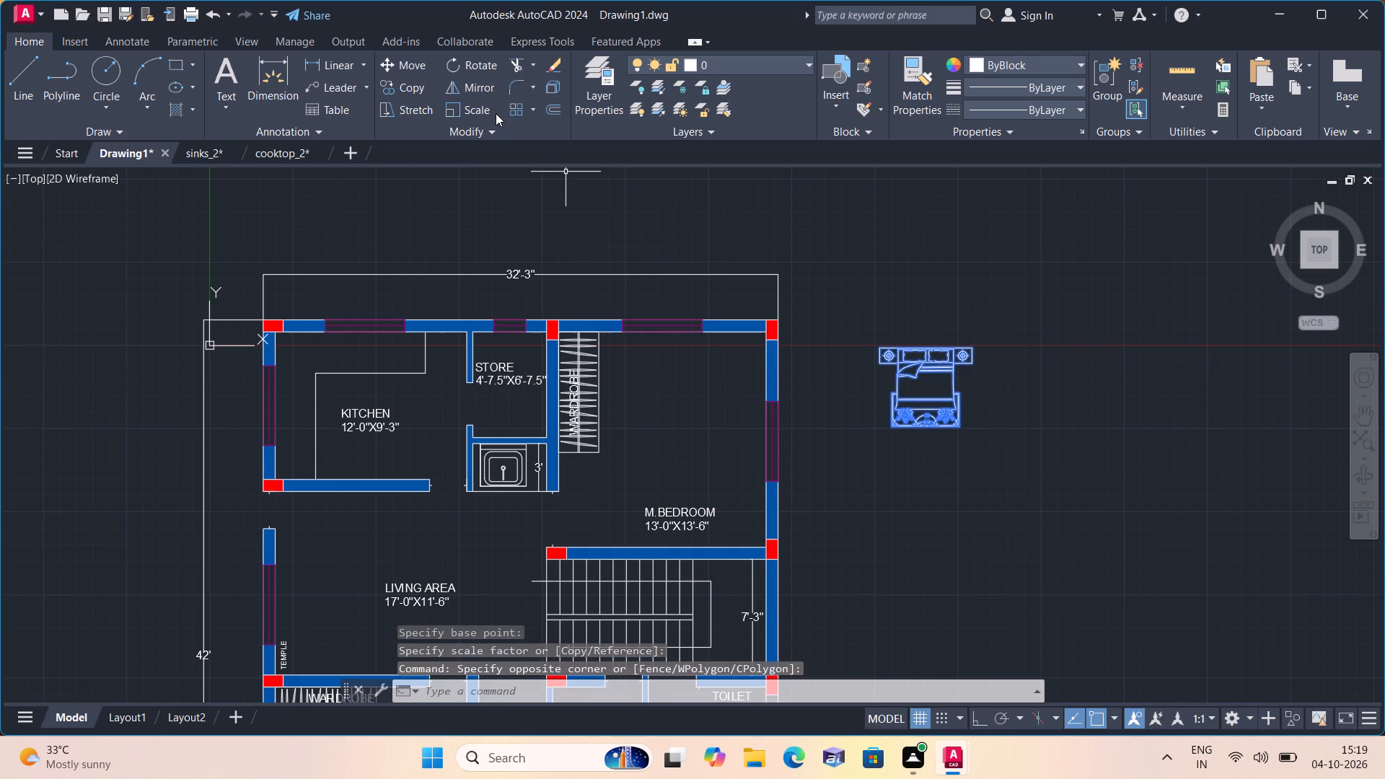
{"action": "left_click", "coordinate": [419, 67]}
{"action": "left_click", "coordinate": [949, 386]}
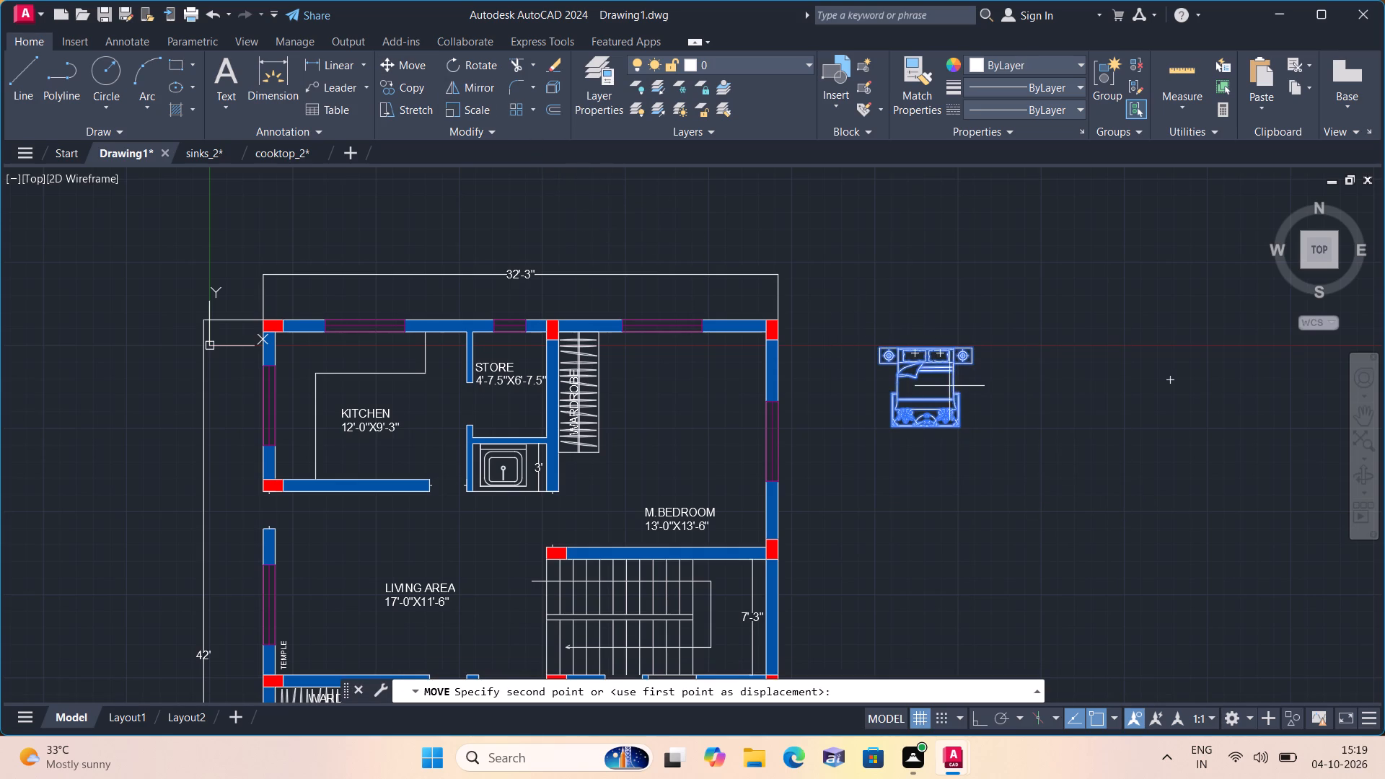
{"action": "scroll", "coordinate": [695, 407], "scroll_direction": "up", "scroll_amount": 1}
{"action": "left_click", "coordinate": [735, 389]}
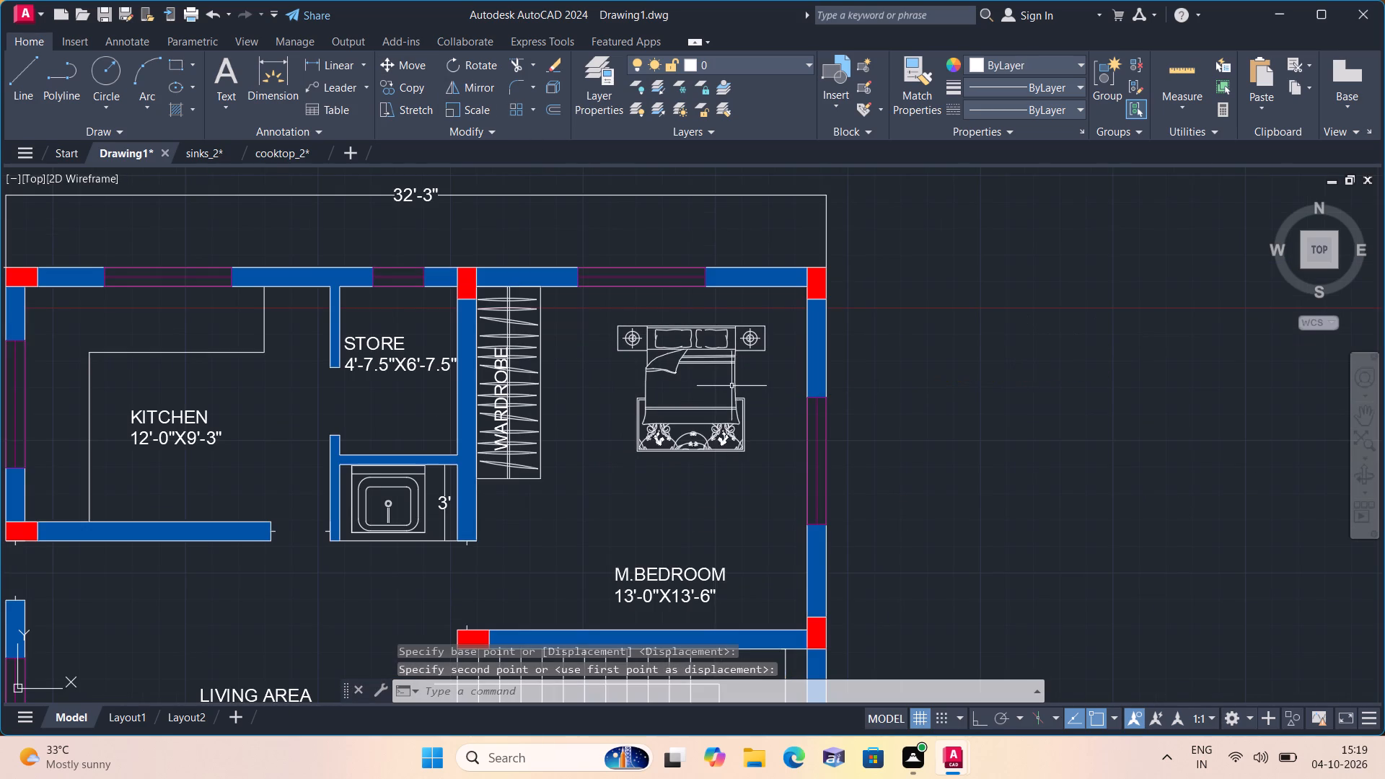
Scale the double bed in the M.BEDROOM up slightly by eye about a base point in its upper-left part.
{"action": "left_click", "coordinate": [607, 314]}
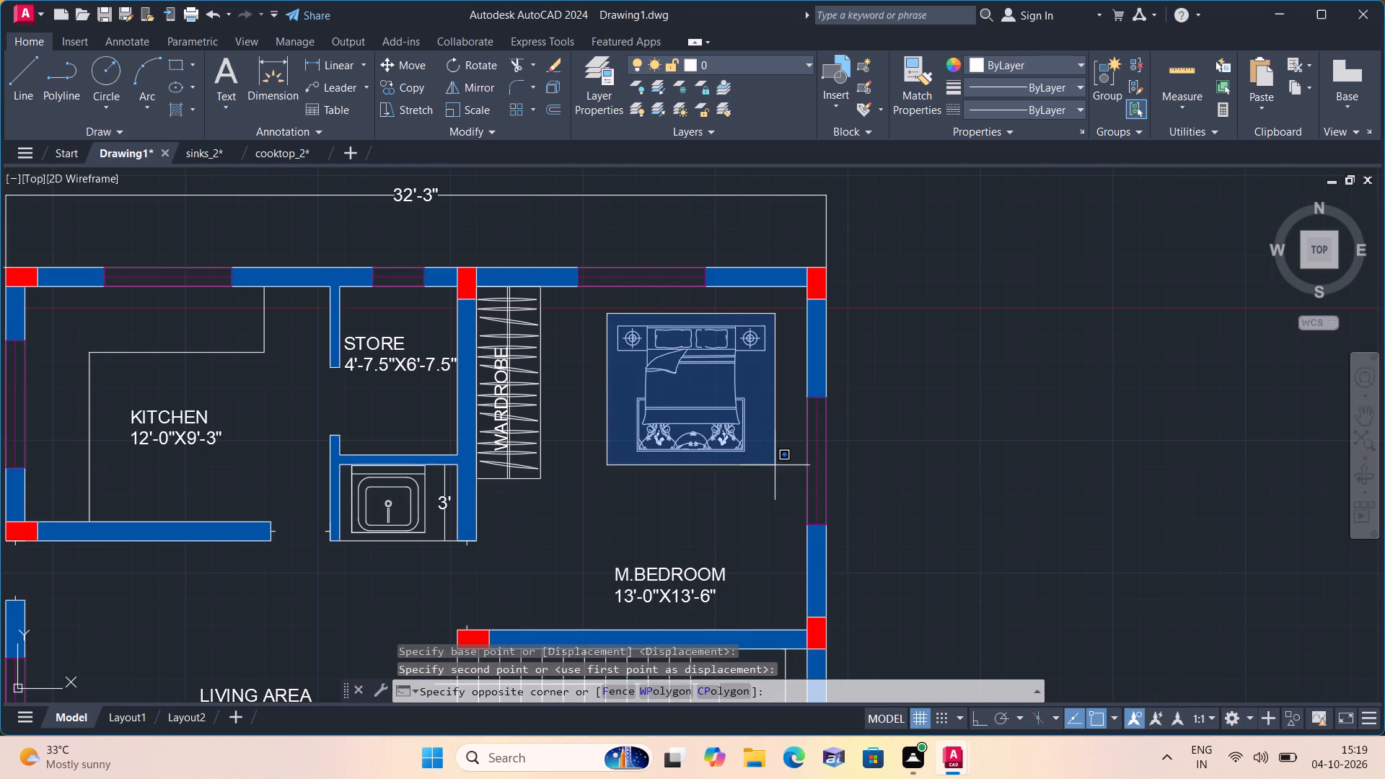
{"action": "left_click", "coordinate": [779, 476]}
{"action": "left_click", "coordinate": [475, 107]}
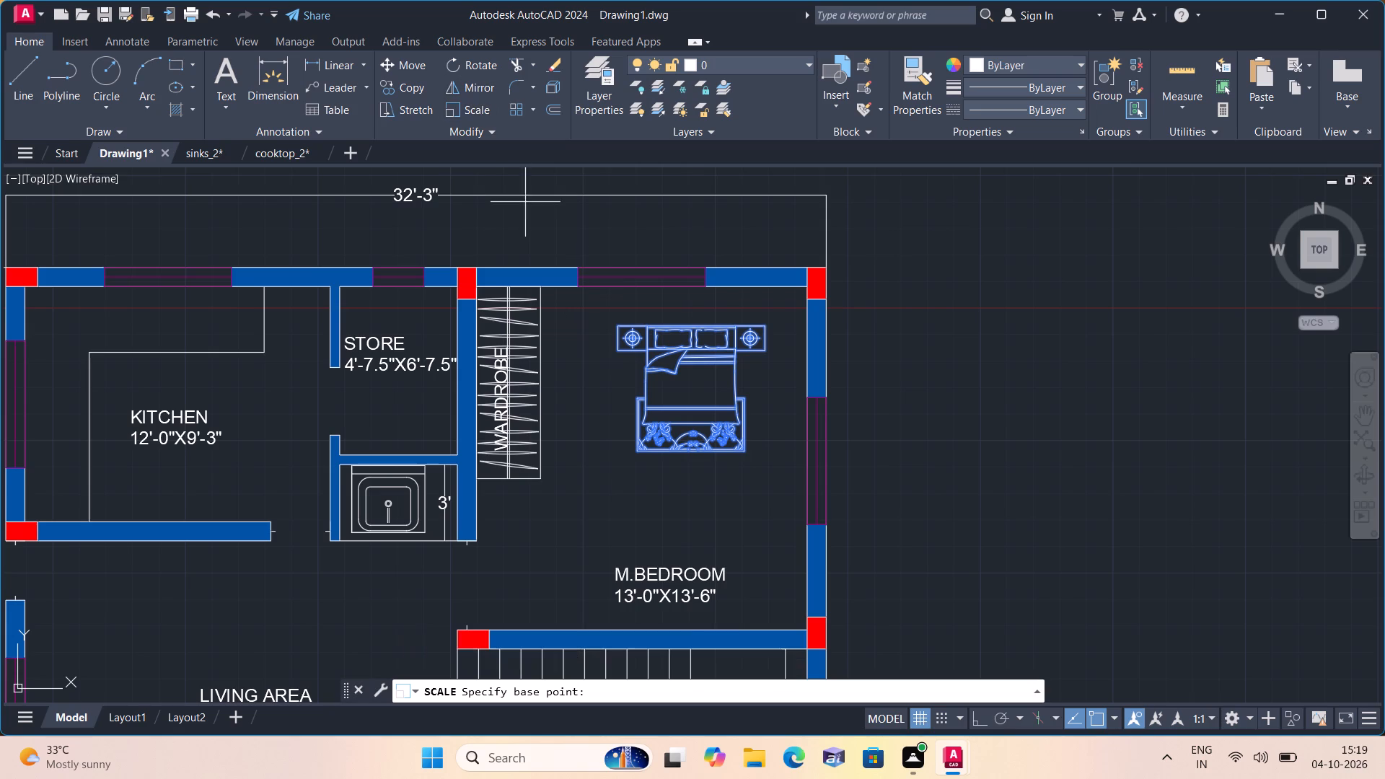
{"action": "left_click", "coordinate": [653, 361]}
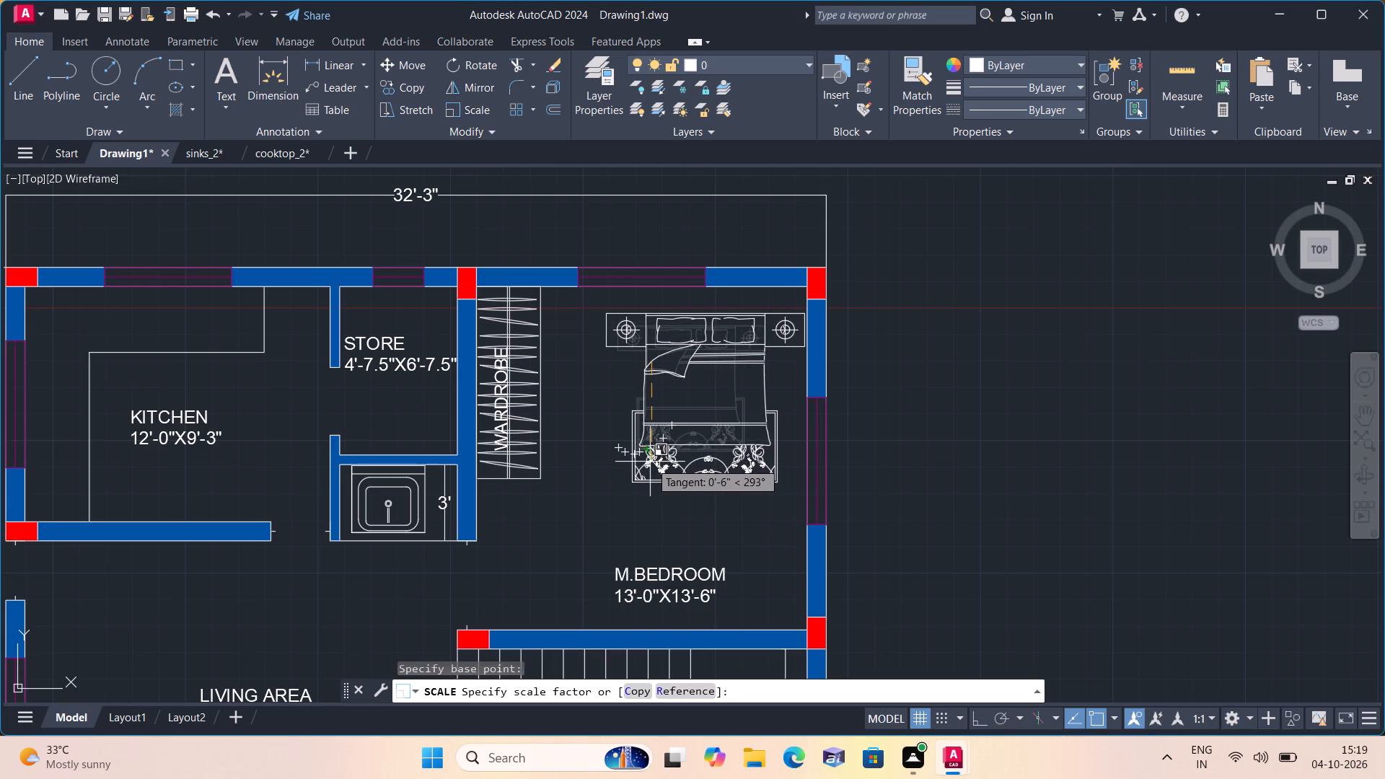
{"action": "left_click", "coordinate": [649, 453]}
Move the double bed slightly west to sit more centrally between the M.BEDROOM wardrobe and the east wall.
{"action": "left_click", "coordinate": [781, 480]}
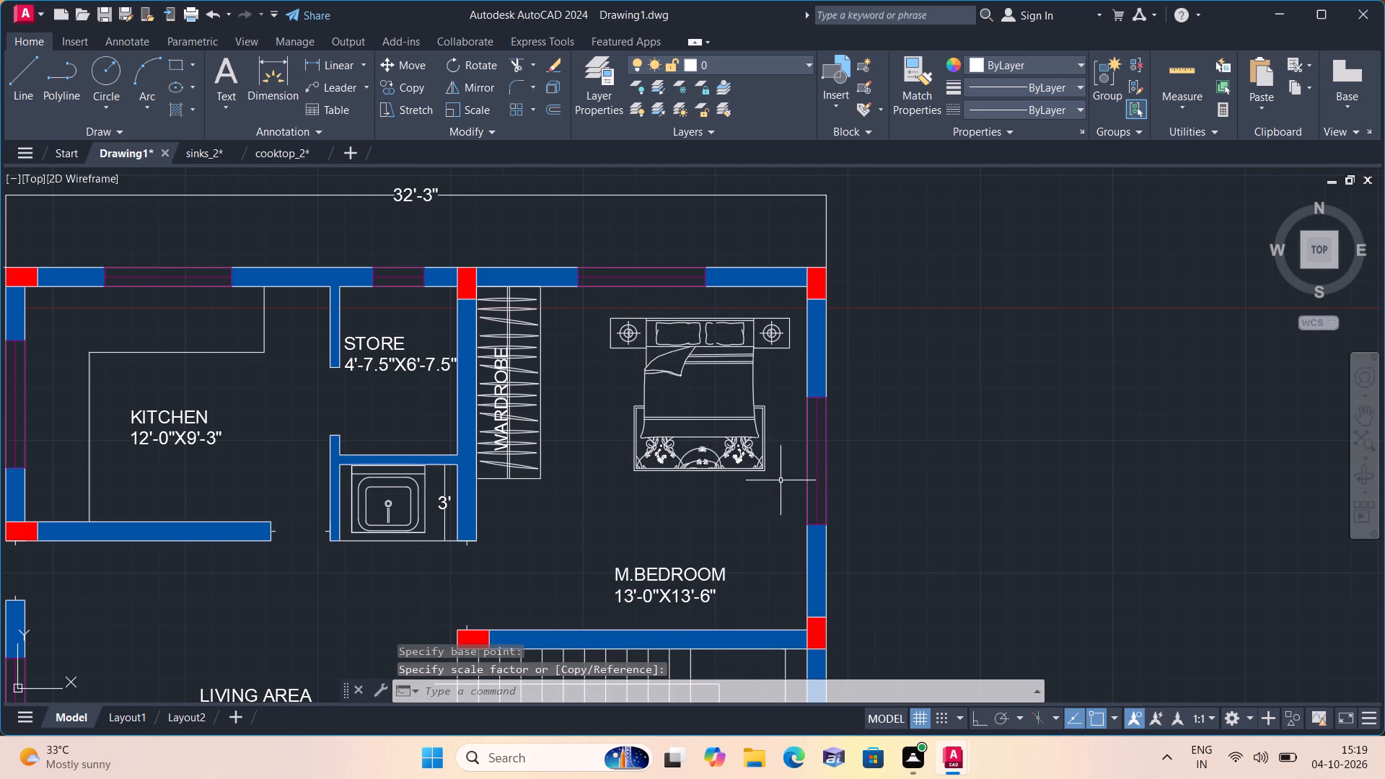
{"action": "left_click", "coordinate": [613, 306]}
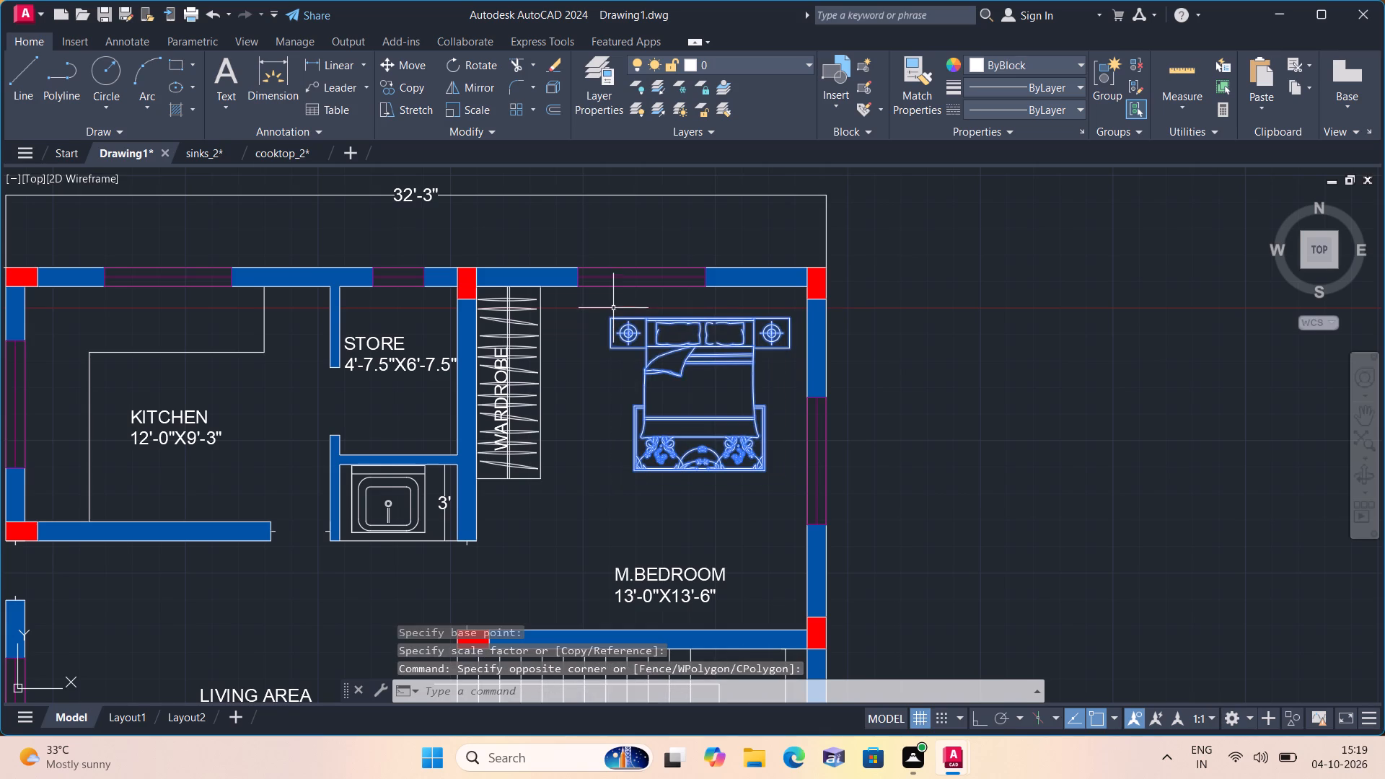
{"action": "left_click", "coordinate": [410, 63]}
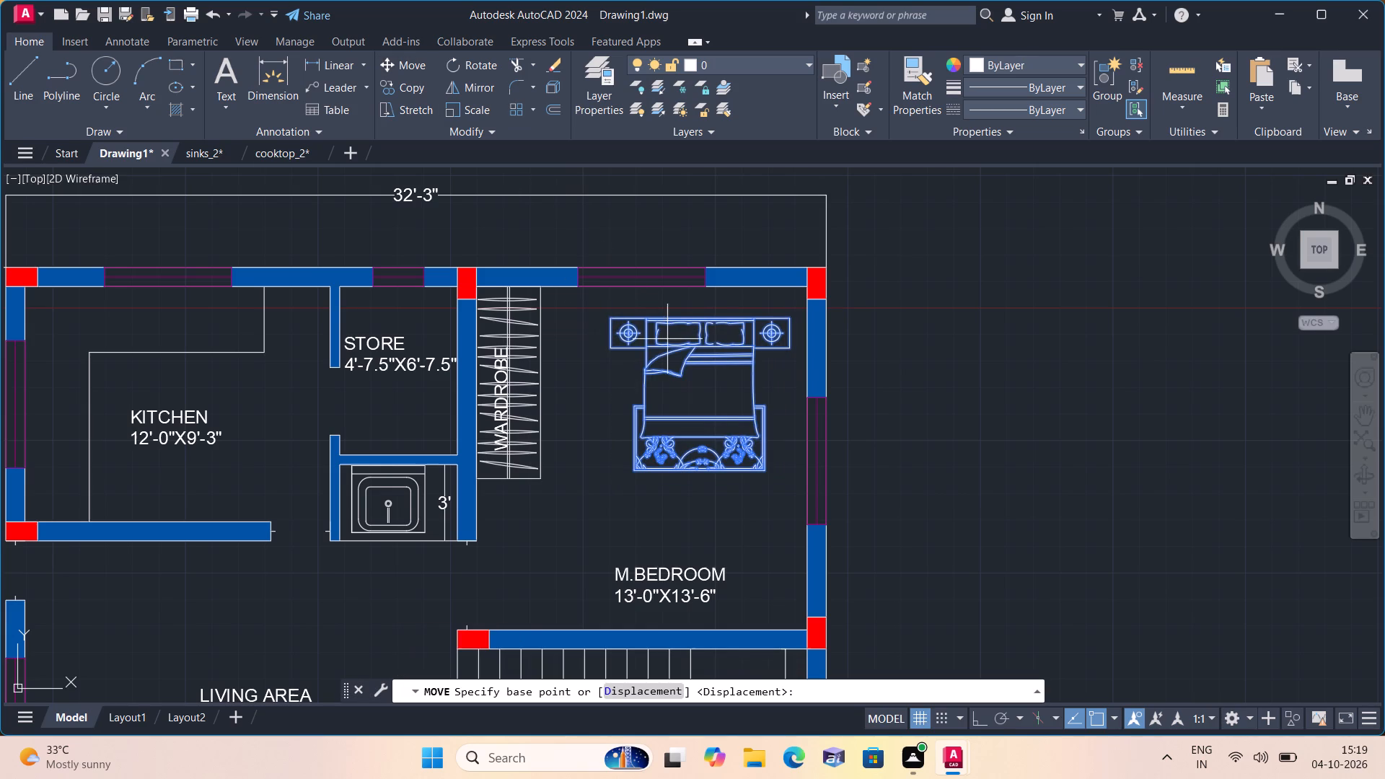
{"action": "left_click", "coordinate": [681, 372]}
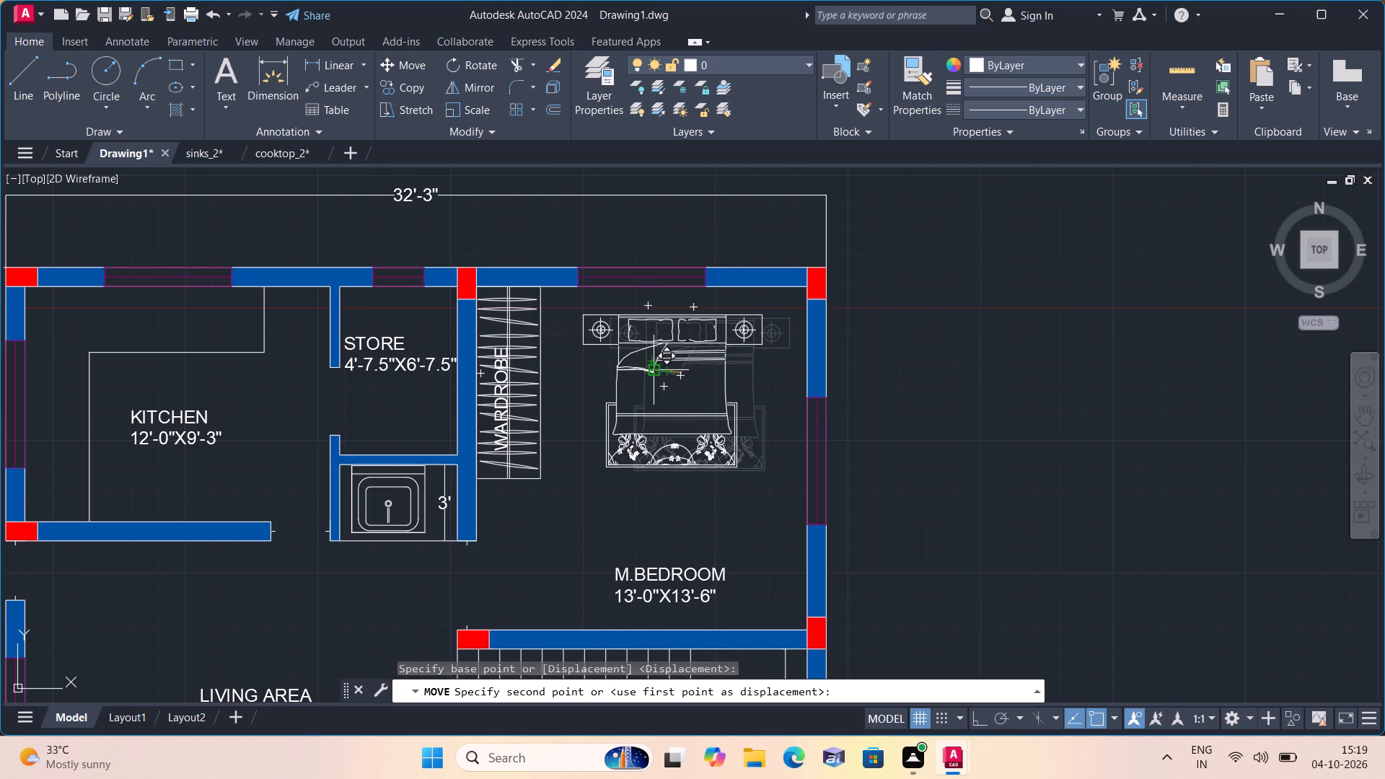
{"action": "left_click", "coordinate": [651, 372]}
Scale the M.BEDROOM double bed up by eye about a base point at its middle to fill the space beside the wardrobe.
{"action": "left_click", "coordinate": [568, 304]}
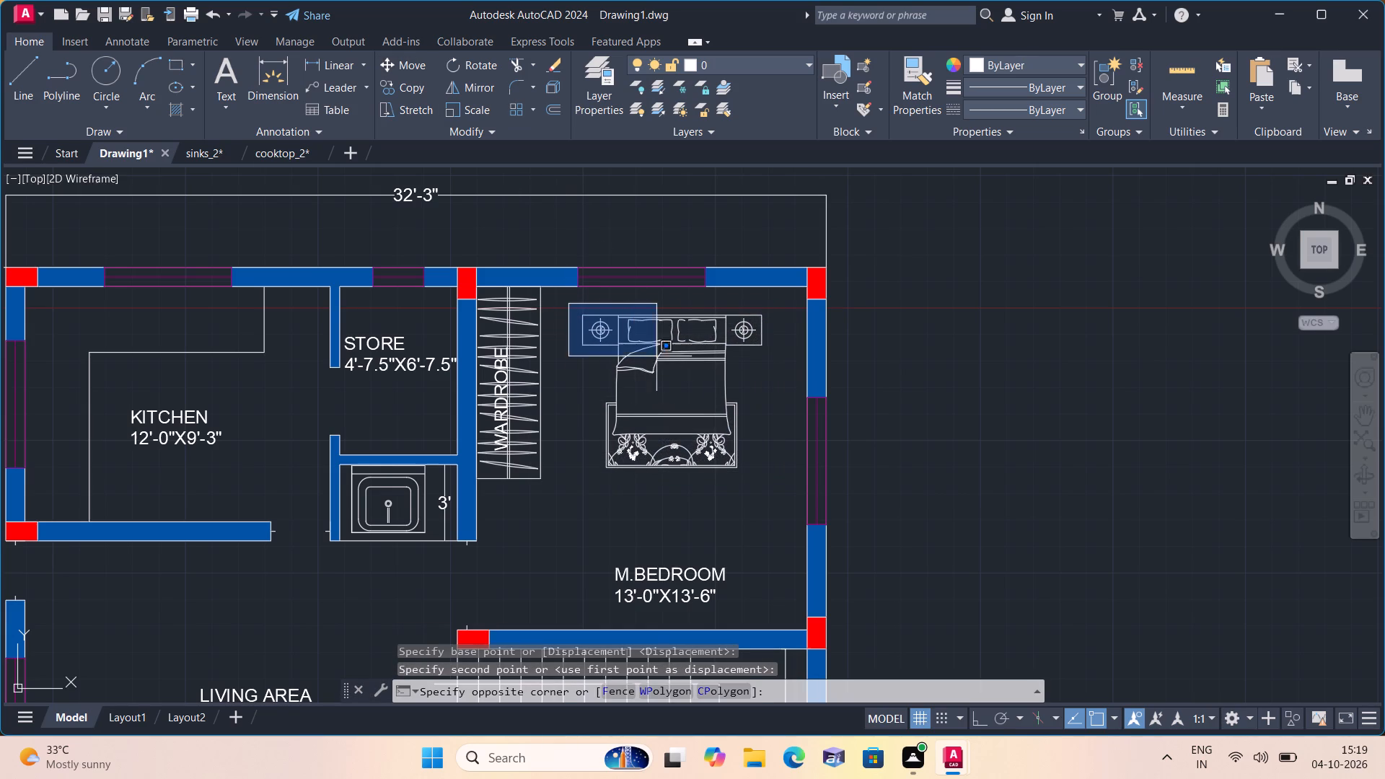
{"action": "left_click", "coordinate": [770, 498]}
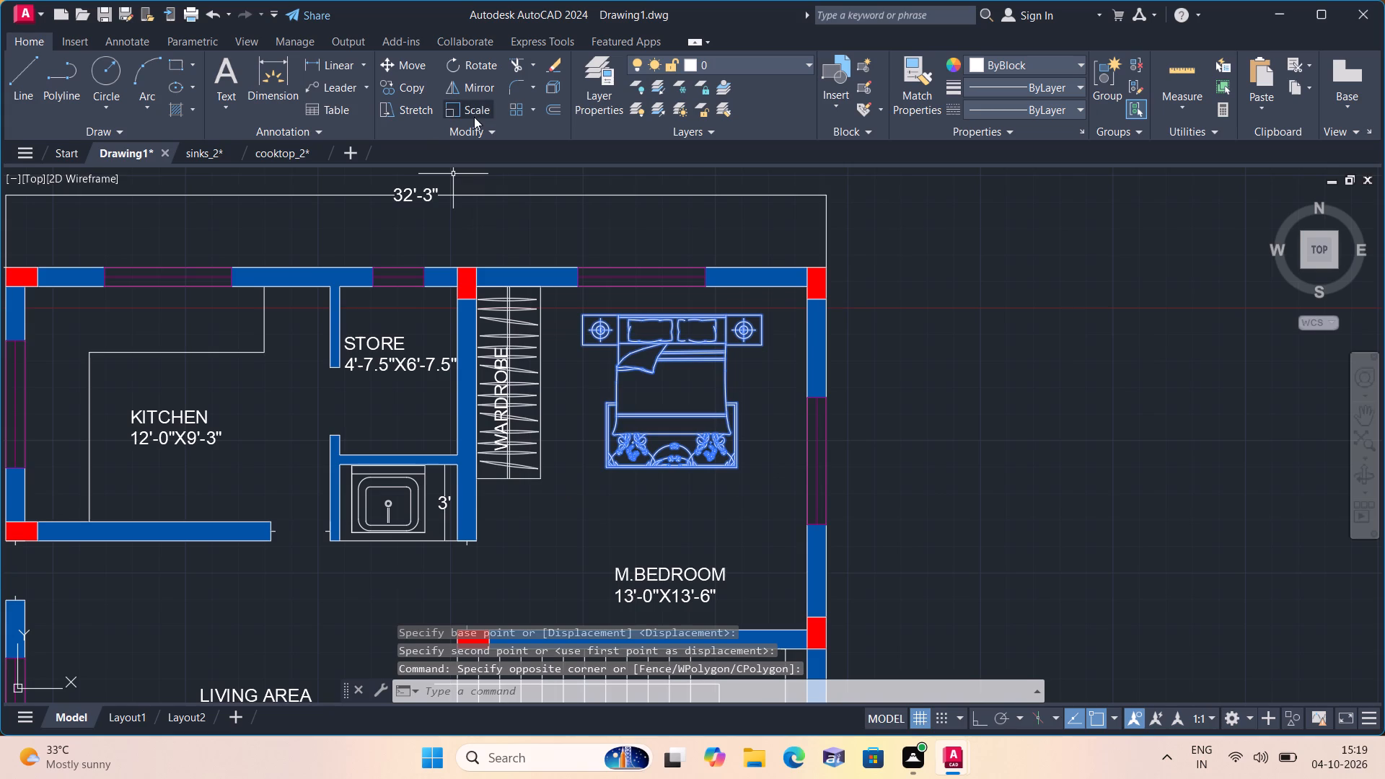
{"action": "left_click_drag", "start_coordinate": [472, 110], "coordinate": [475, 120]}
{"action": "left_click", "coordinate": [648, 379]}
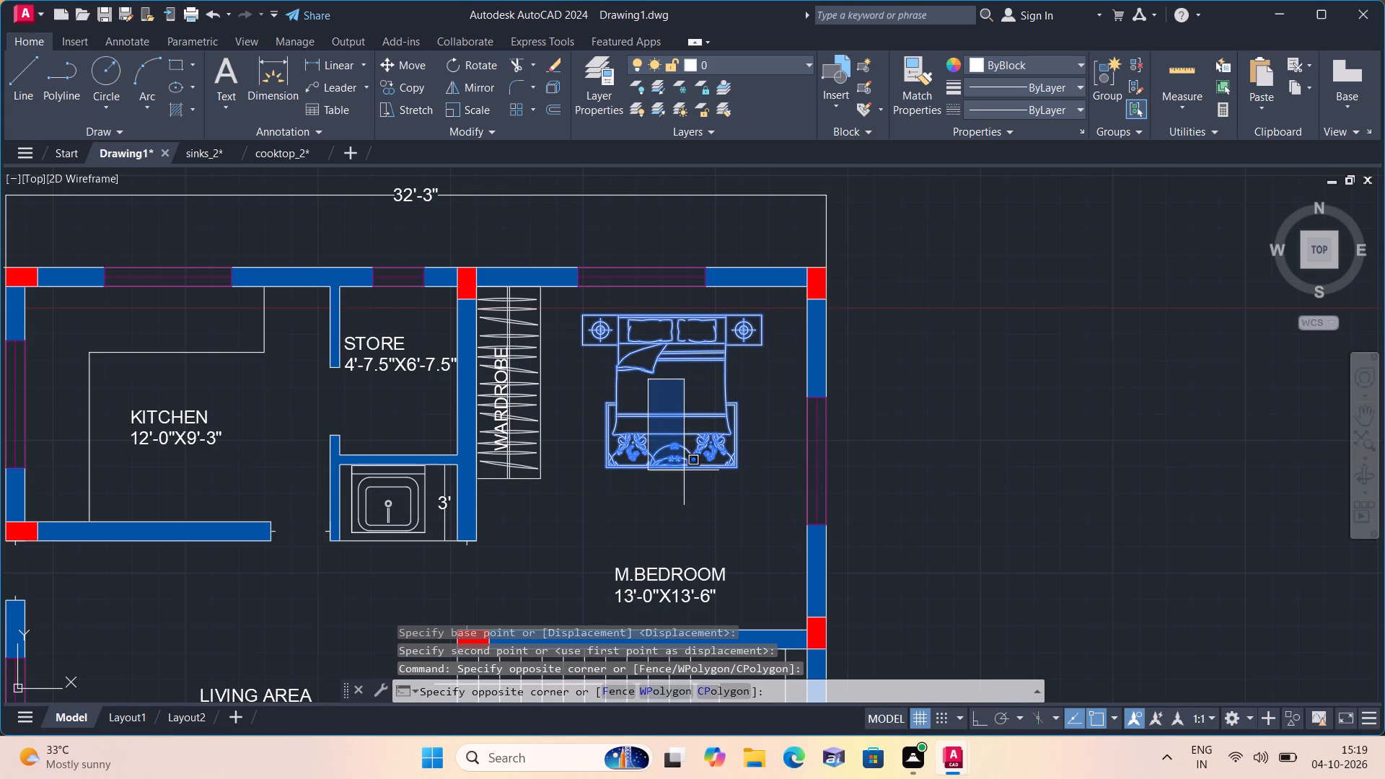
{"action": "left_click", "coordinate": [665, 397]}
{"action": "left_click_drag", "start_coordinate": [467, 107], "coordinate": [472, 117]}
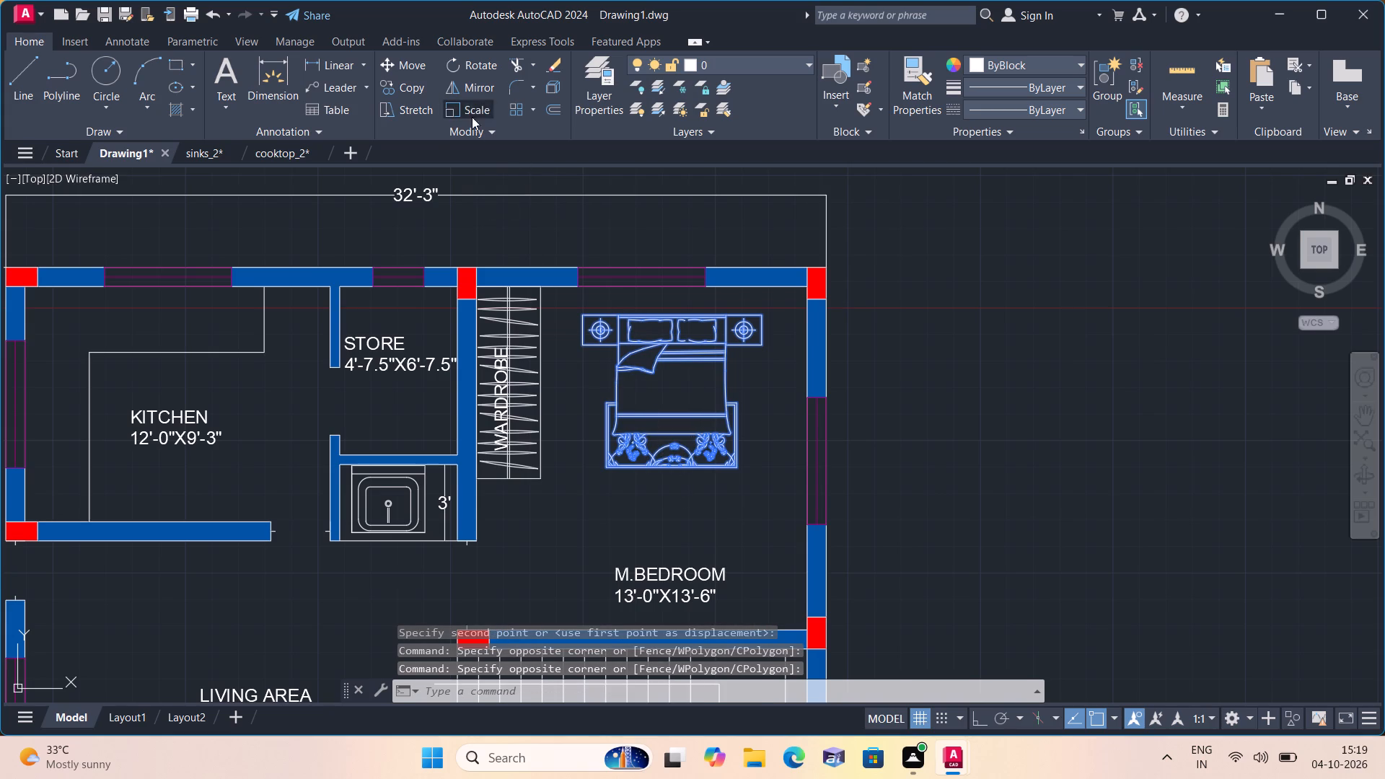
{"action": "left_click_drag", "start_coordinate": [472, 117], "coordinate": [475, 124]}
{"action": "left_click", "coordinate": [678, 375]}
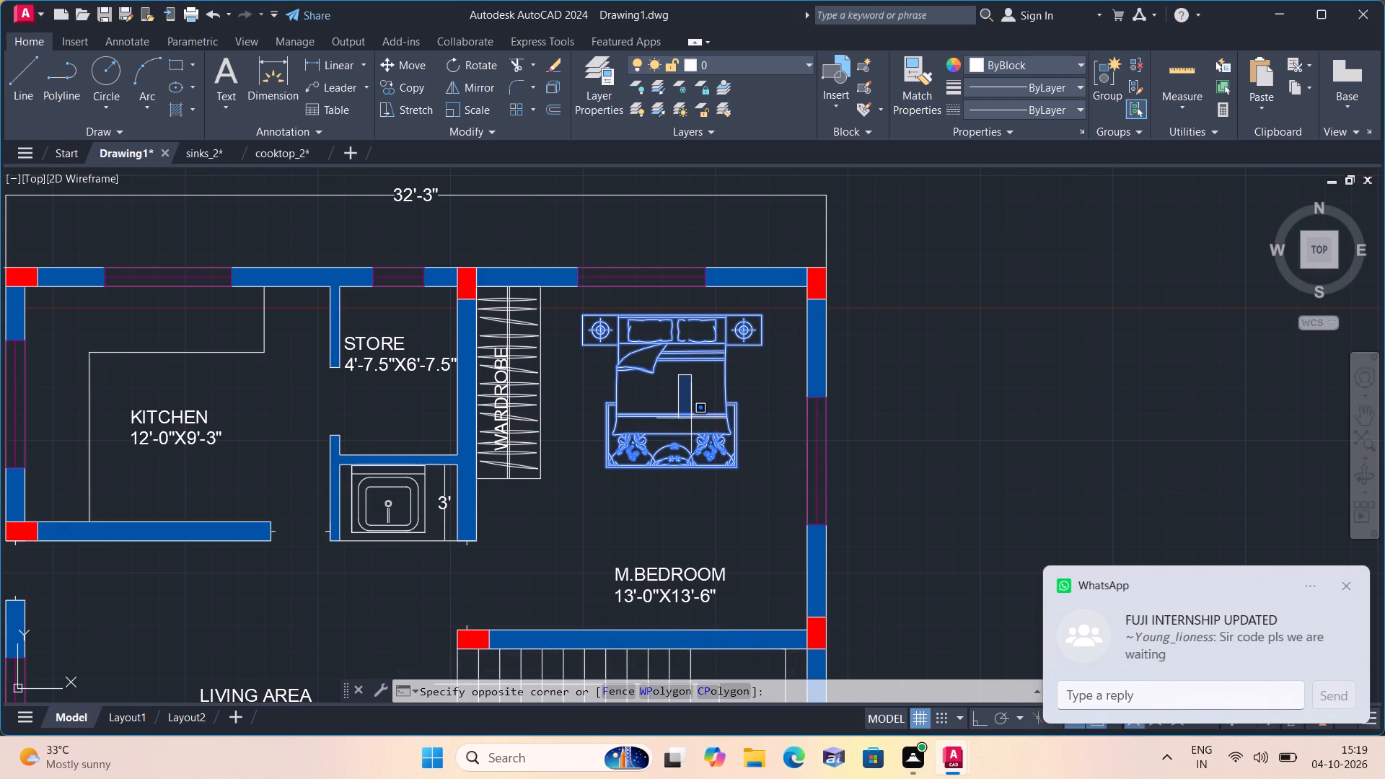
{"action": "left_click", "coordinate": [681, 390]}
{"action": "left_click", "coordinate": [477, 110]}
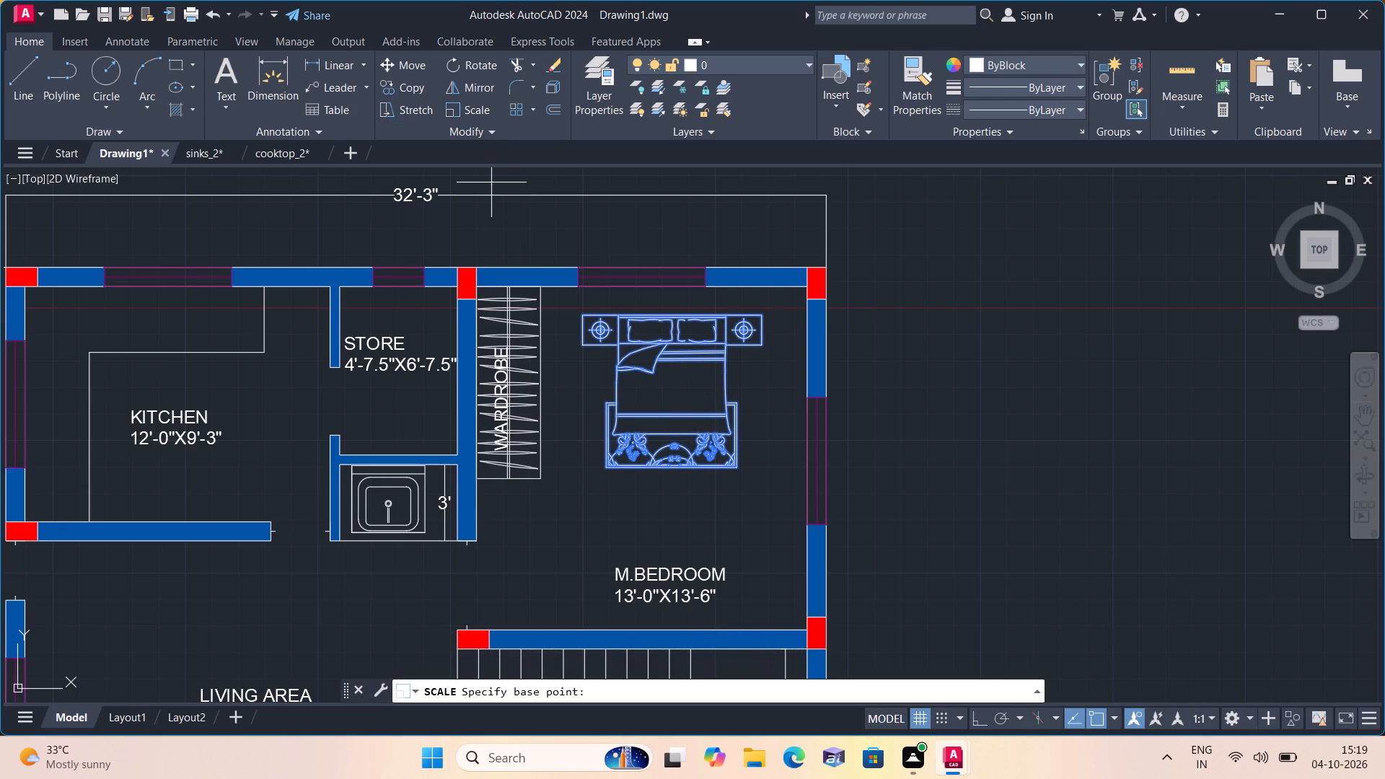
{"action": "left_click", "coordinate": [671, 372]}
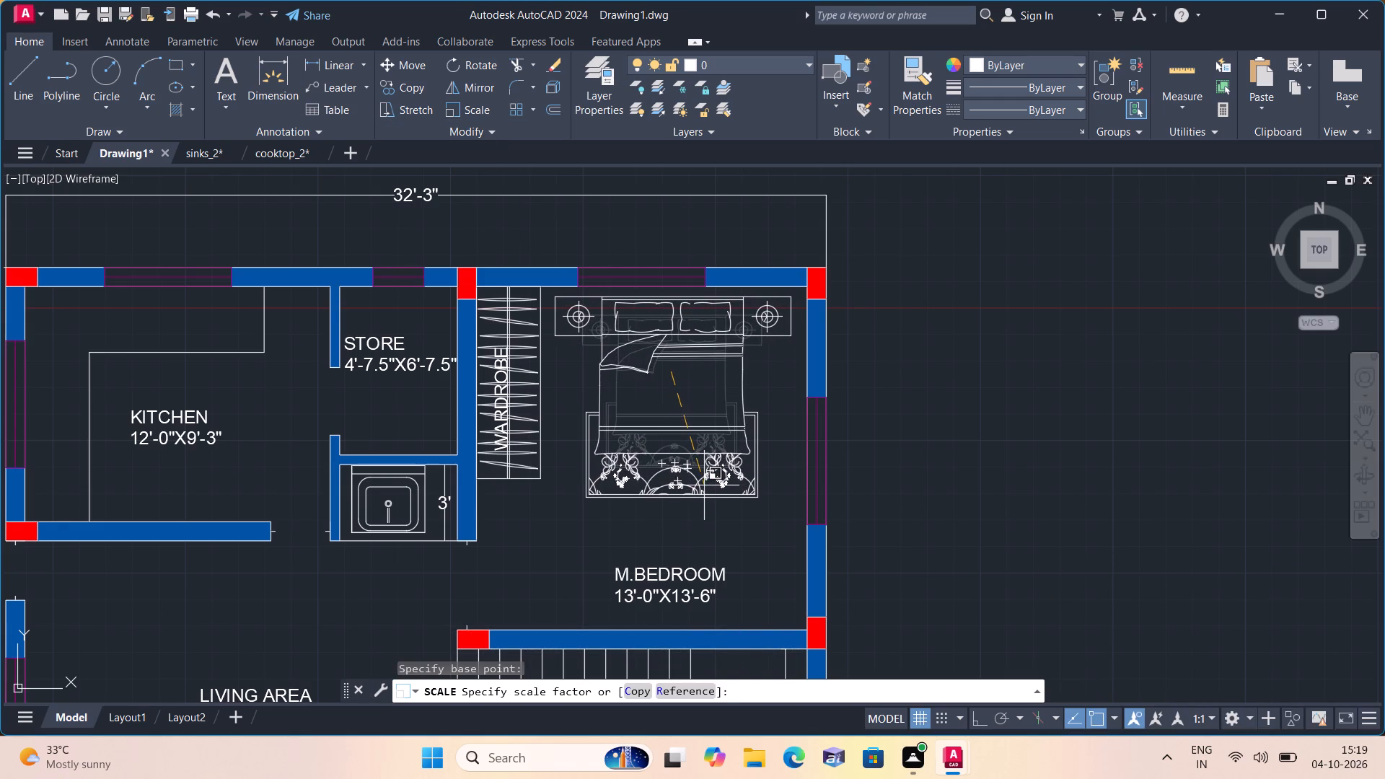
{"action": "left_click", "coordinate": [704, 485]}
Scale the sideways double bed with its side tables, northwest of the floor plan, far down by eye about a base point inside it.
{"action": "scroll", "coordinate": [705, 494], "scroll_direction": "down", "scroll_amount": 2}
{"action": "middle_click_drag", "start_coordinate": [560, 576], "coordinate": [550, 418]}
{"action": "scroll", "coordinate": [550, 409], "scroll_direction": "down", "scroll_amount": 7}
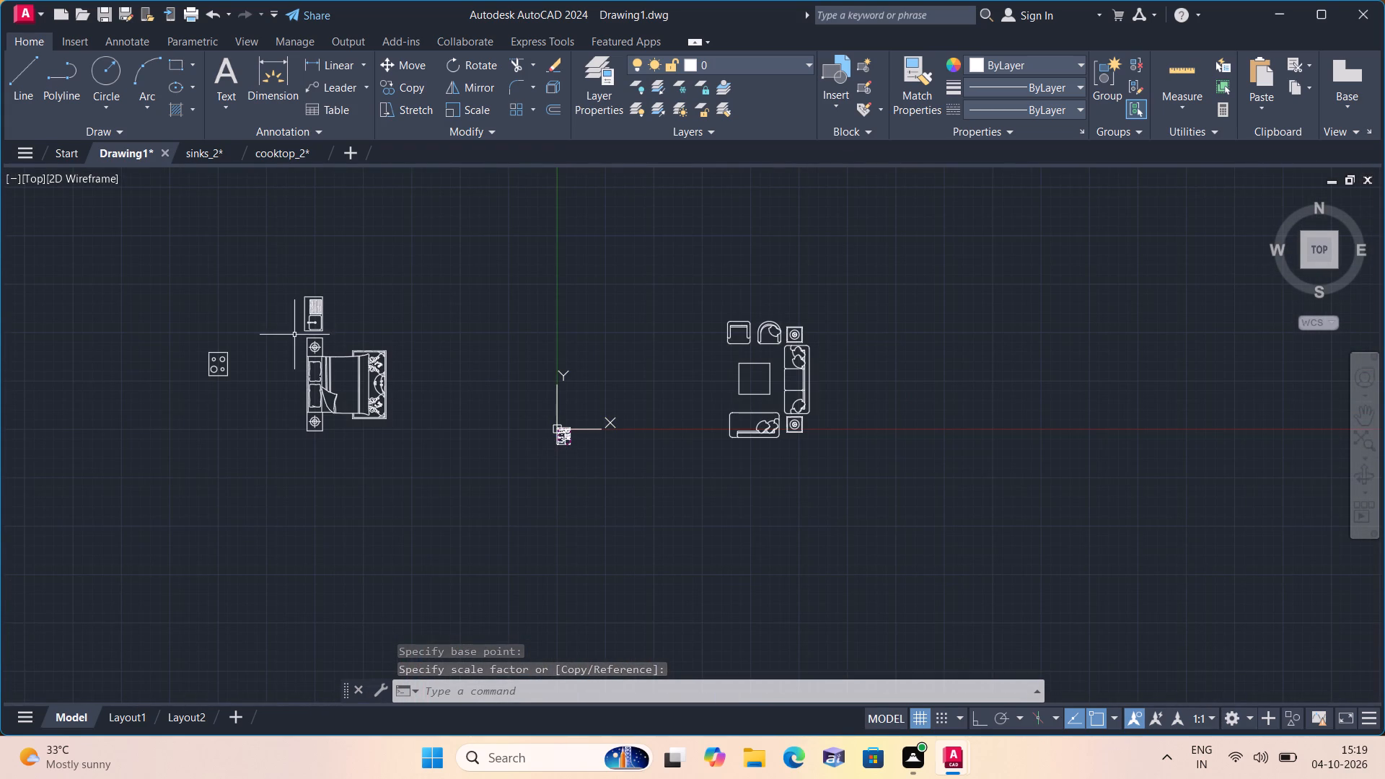
{"action": "scroll", "coordinate": [281, 340], "scroll_direction": "up", "scroll_amount": 3}
{"action": "left_click", "coordinate": [294, 333]}
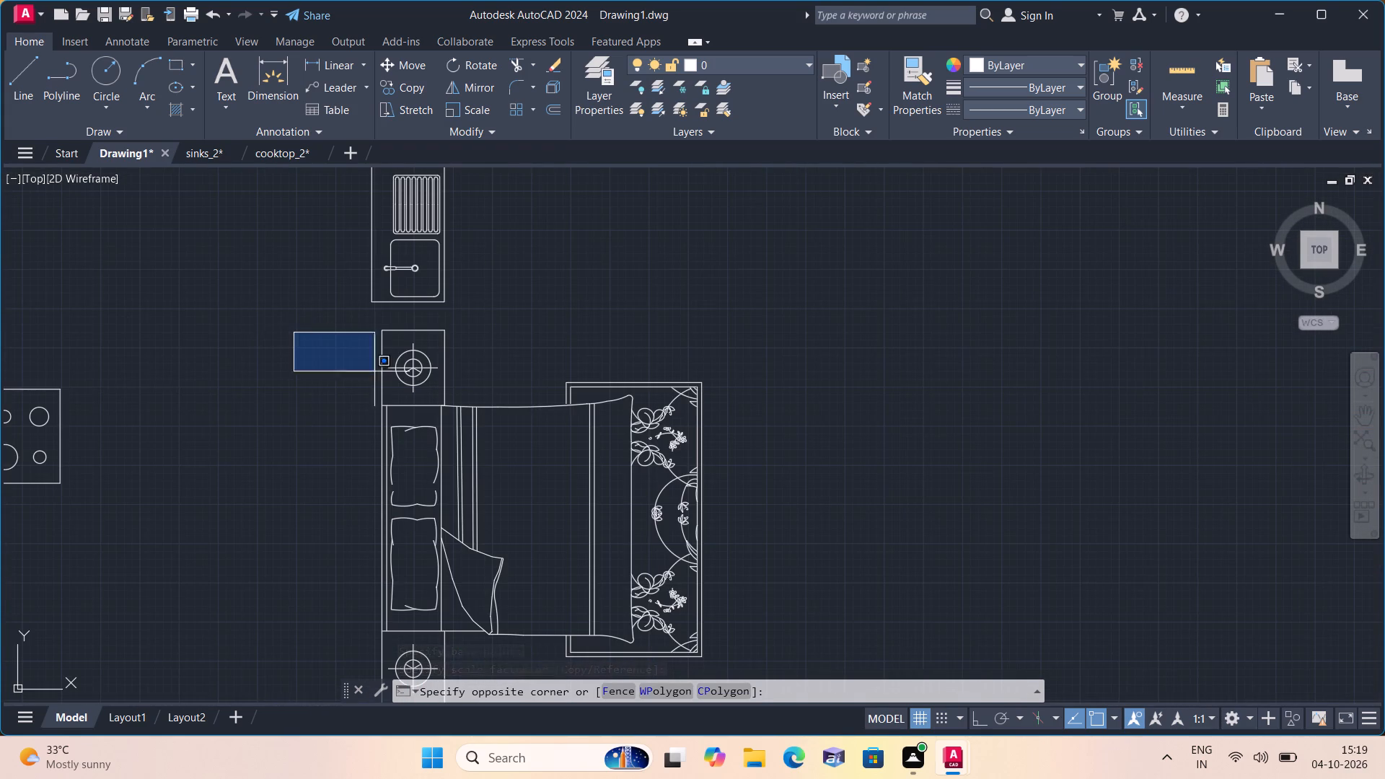
{"action": "left_click", "coordinate": [786, 643]}
{"action": "left_click", "coordinate": [787, 643]}
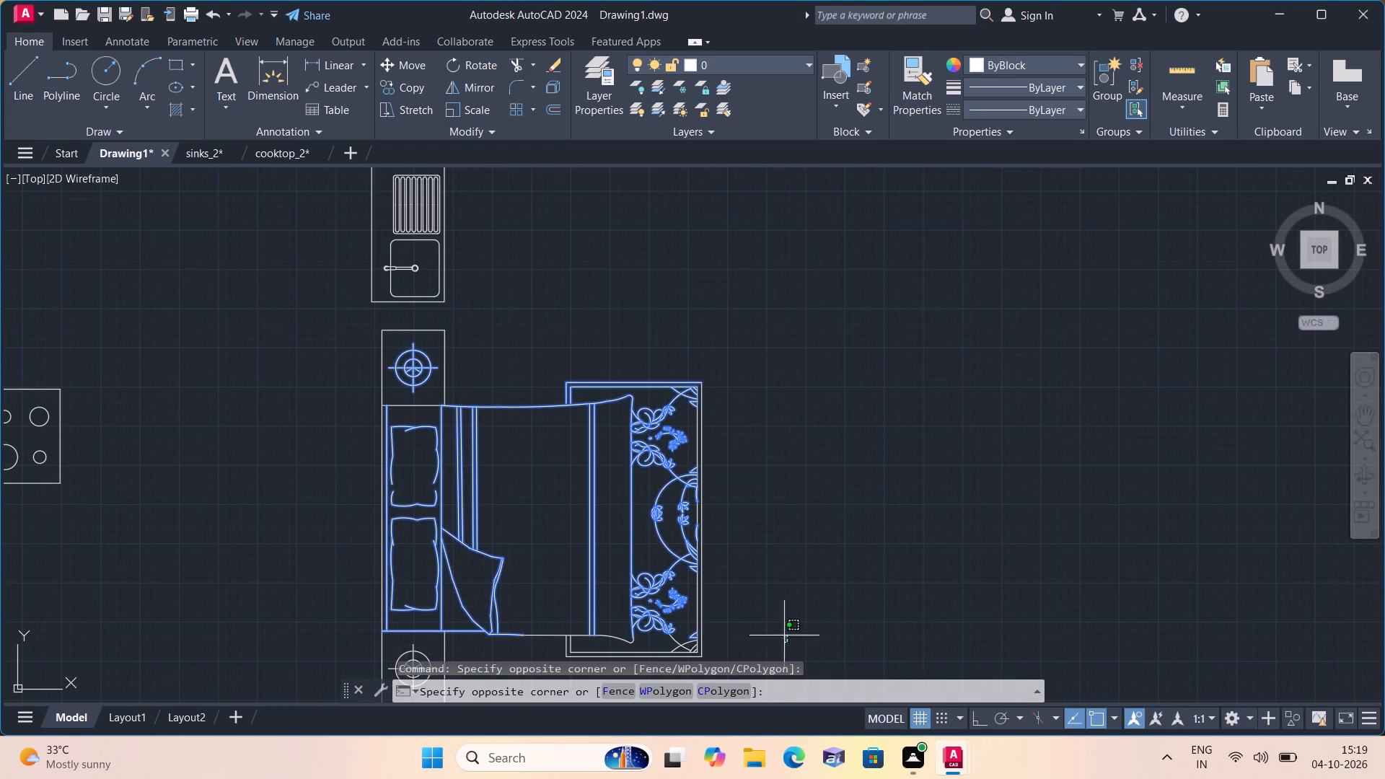
{"action": "left_click", "coordinate": [323, 320]}
{"action": "scroll", "coordinate": [353, 393], "scroll_direction": "down", "scroll_amount": 1}
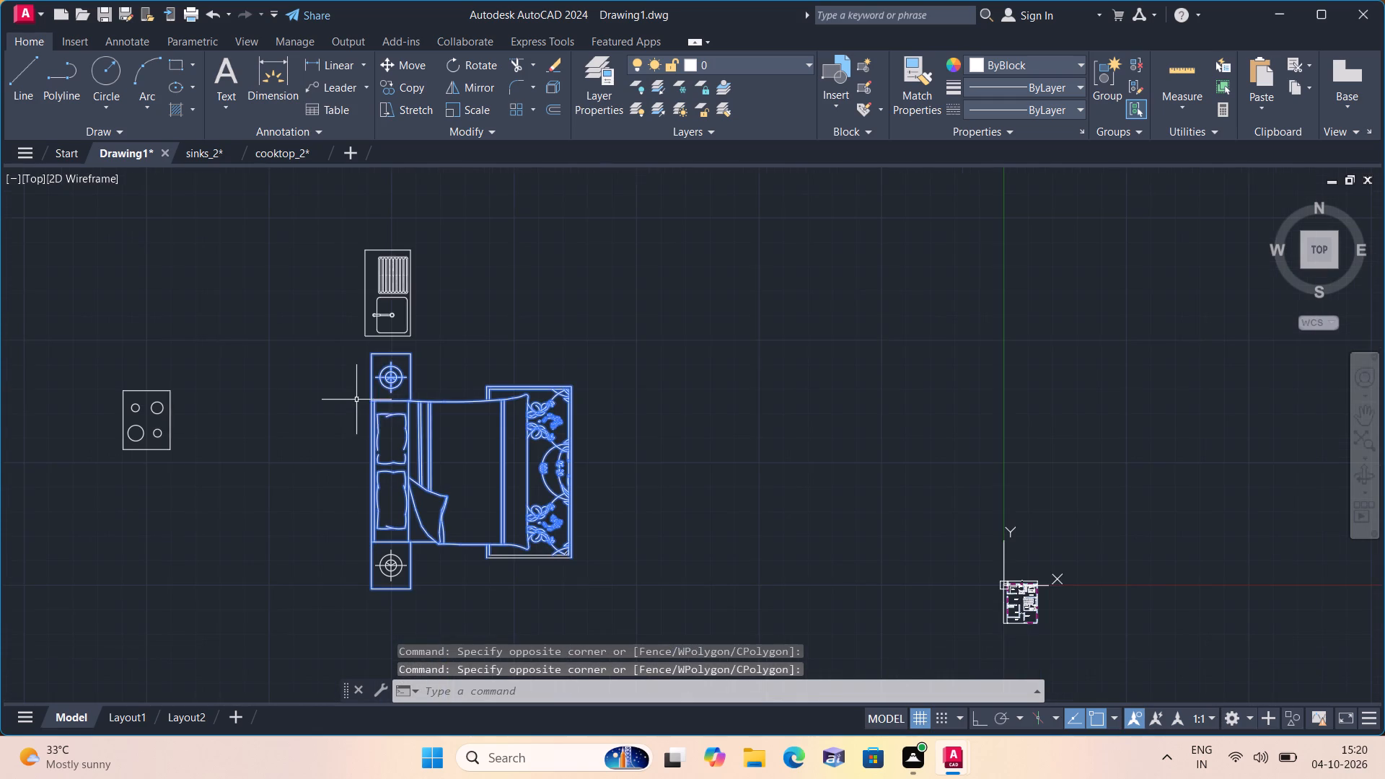
{"action": "left_click", "coordinate": [638, 599]}
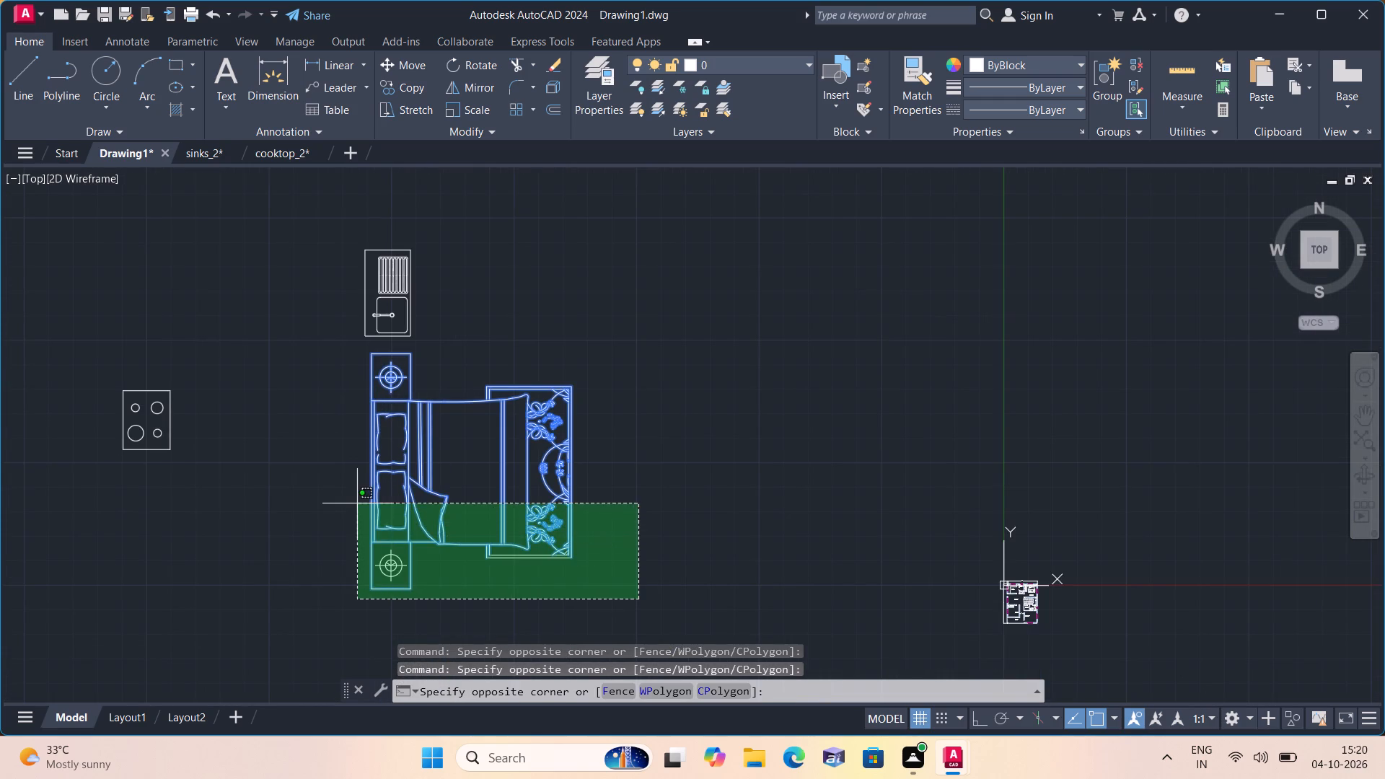
{"action": "left_click", "coordinate": [357, 503]}
{"action": "left_click", "coordinate": [478, 109]}
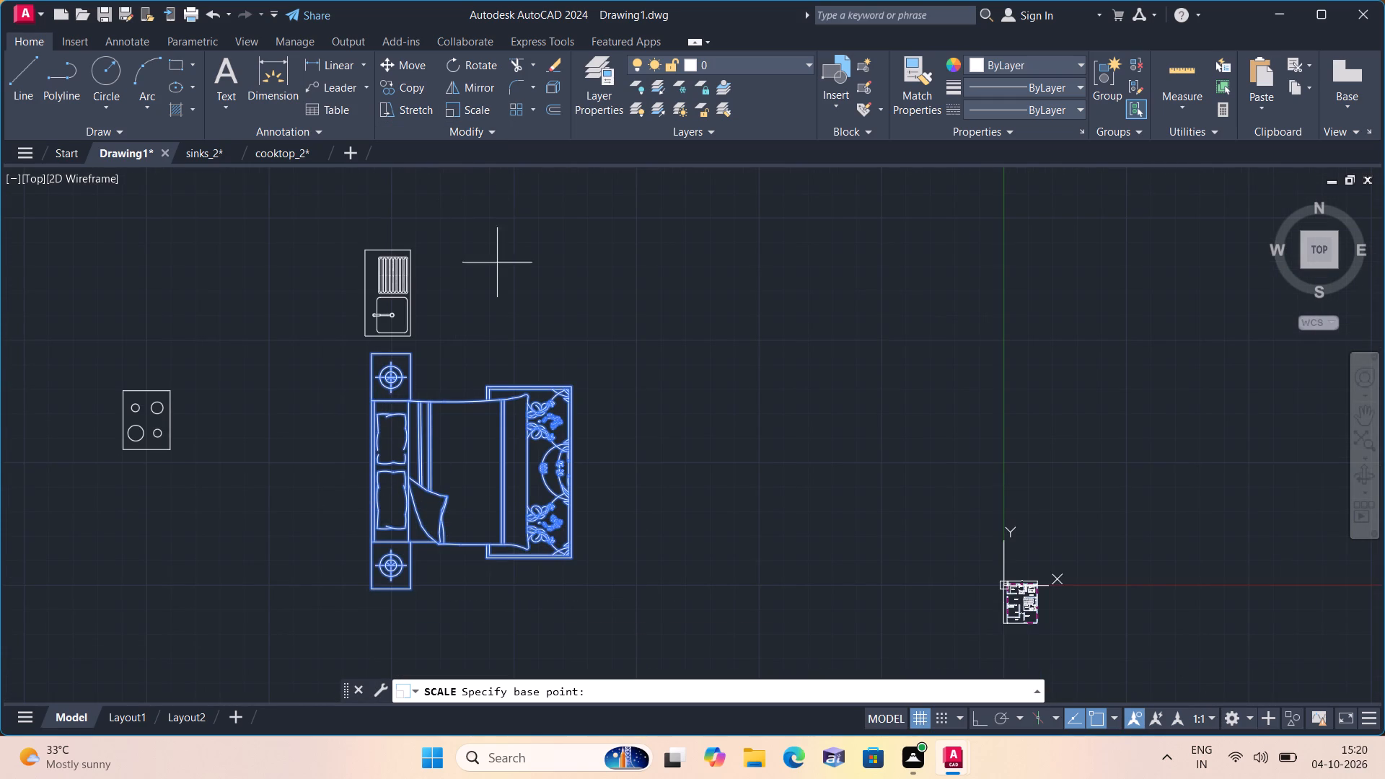
{"action": "left_click", "coordinate": [478, 418]}
{"action": "left_click", "coordinate": [483, 422]}
Complete the by-eye reduction of the sideways double bed with side tables northwest of the floor plan.
{"action": "left_click_drag", "start_coordinate": [426, 384], "coordinate": [428, 386]}
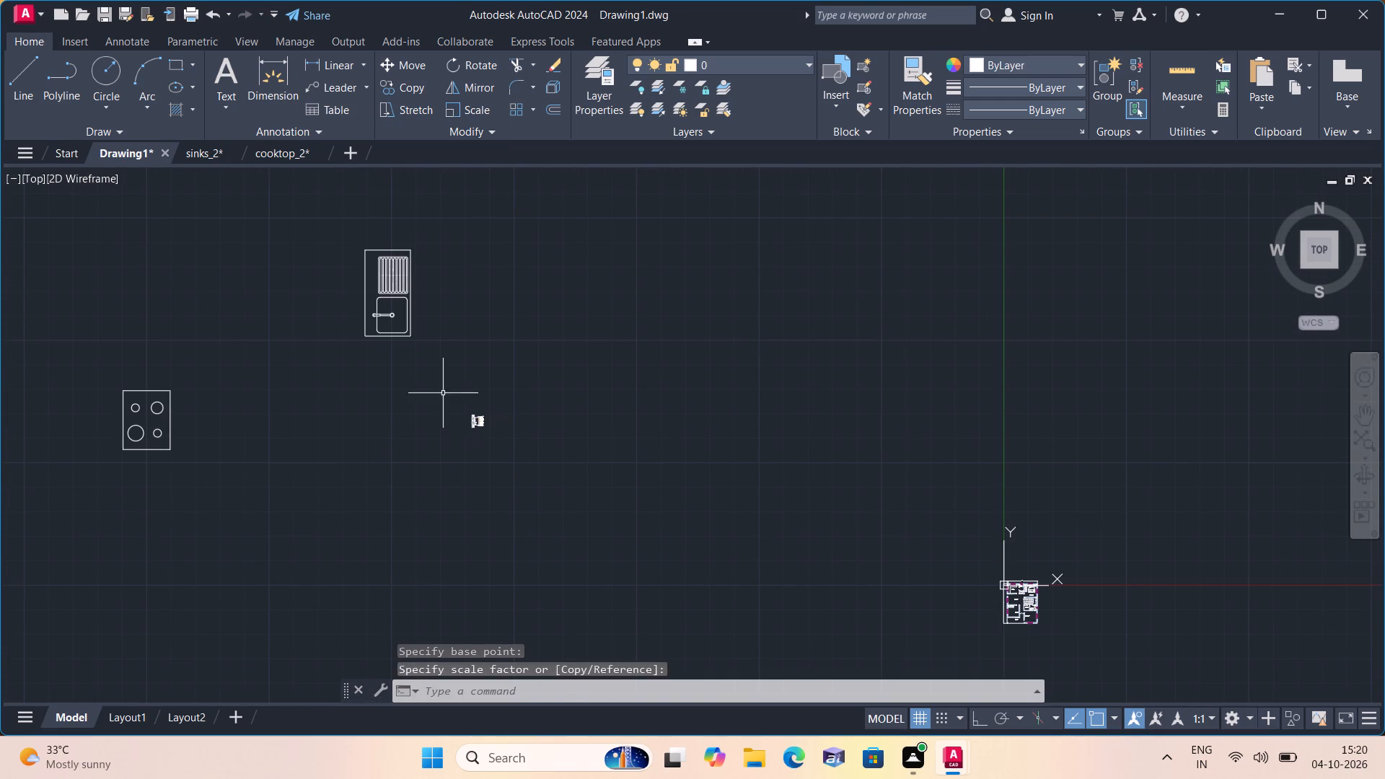
Move the reduced sideways double bed with its side tables to the open area just west of the BEDROOM, outside the floor plan.
{"action": "left_click_drag", "start_coordinate": [428, 386], "coordinate": [447, 410]}
{"action": "left_click", "coordinate": [555, 469]}
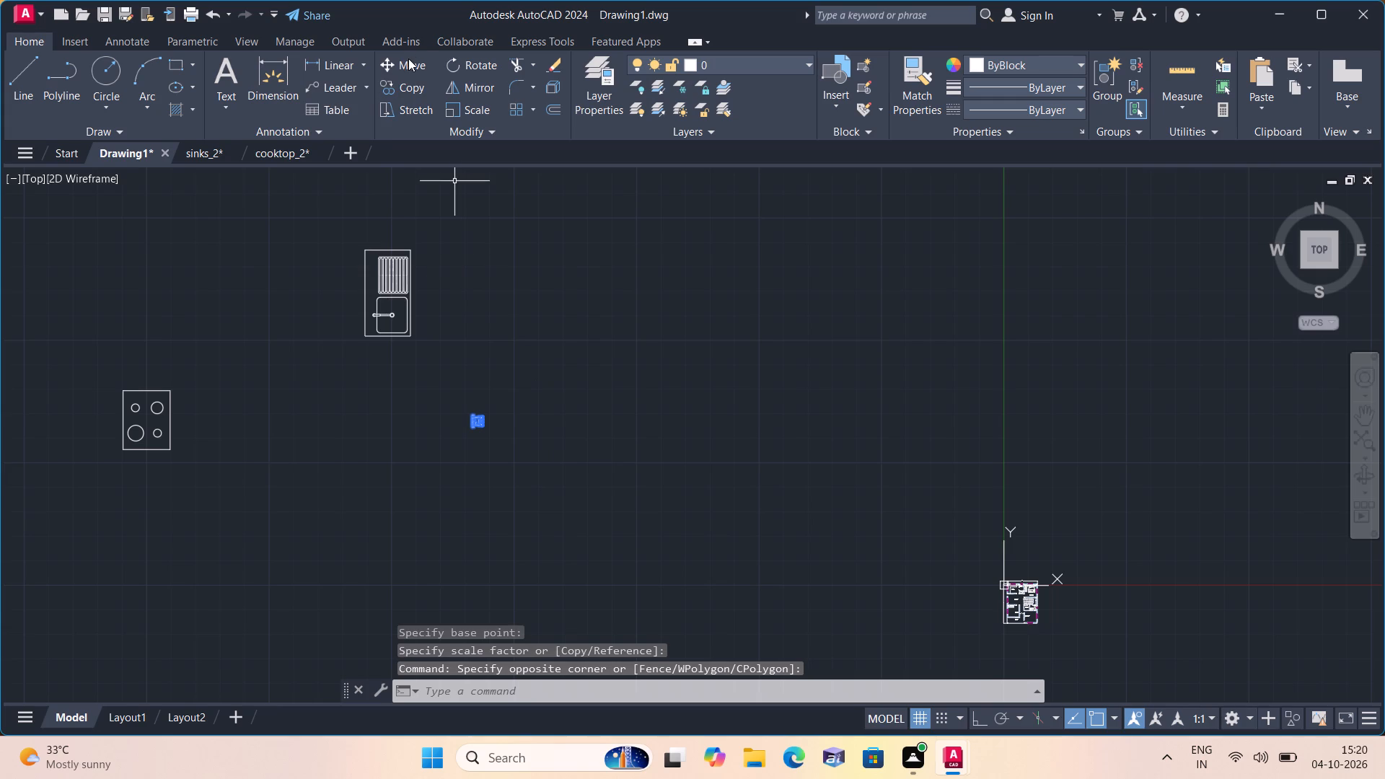
{"action": "left_click", "coordinate": [408, 58]}
{"action": "left_click", "coordinate": [471, 419]}
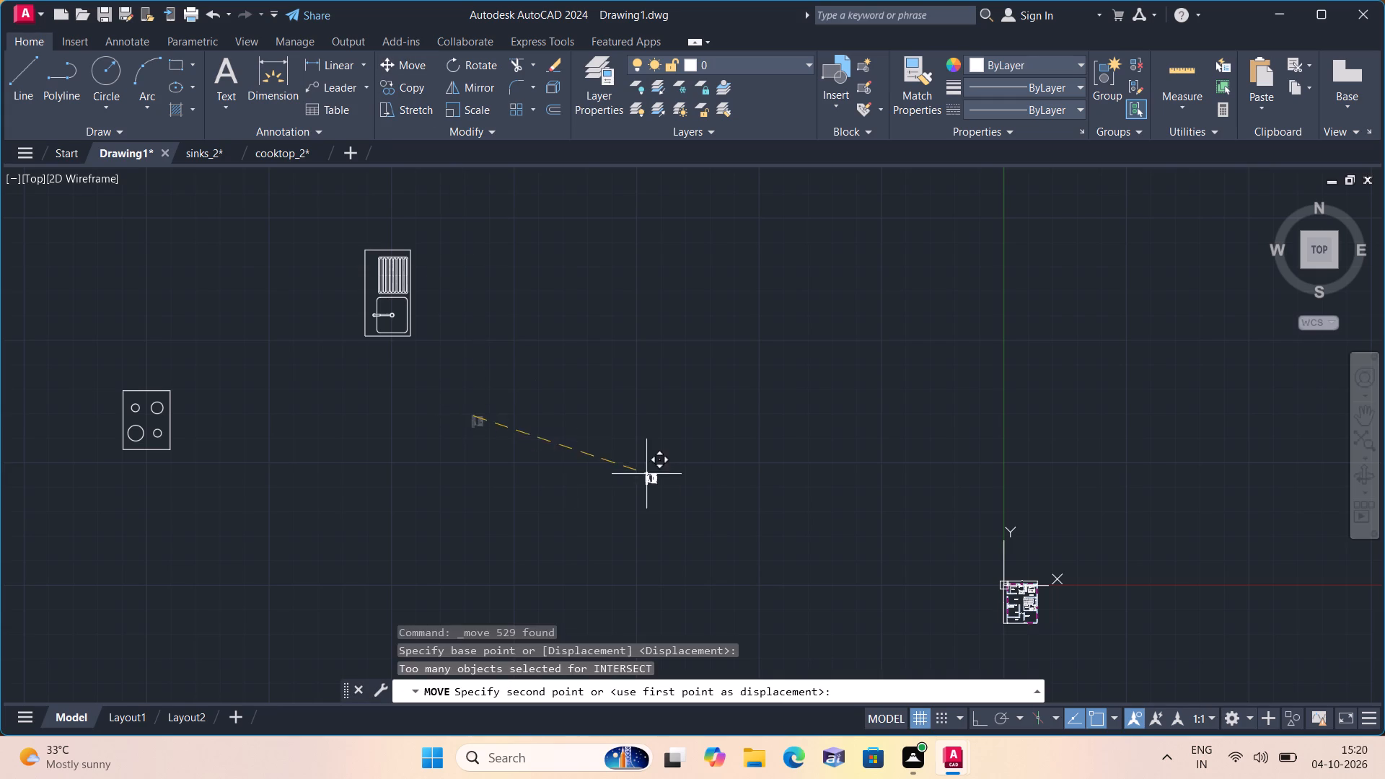
{"action": "scroll", "coordinate": [953, 506], "scroll_direction": "down", "scroll_amount": 1}
{"action": "middle_click_drag", "start_coordinate": [951, 506], "coordinate": [766, 431]}
{"action": "scroll", "coordinate": [782, 490], "scroll_direction": "up", "scroll_amount": 7}
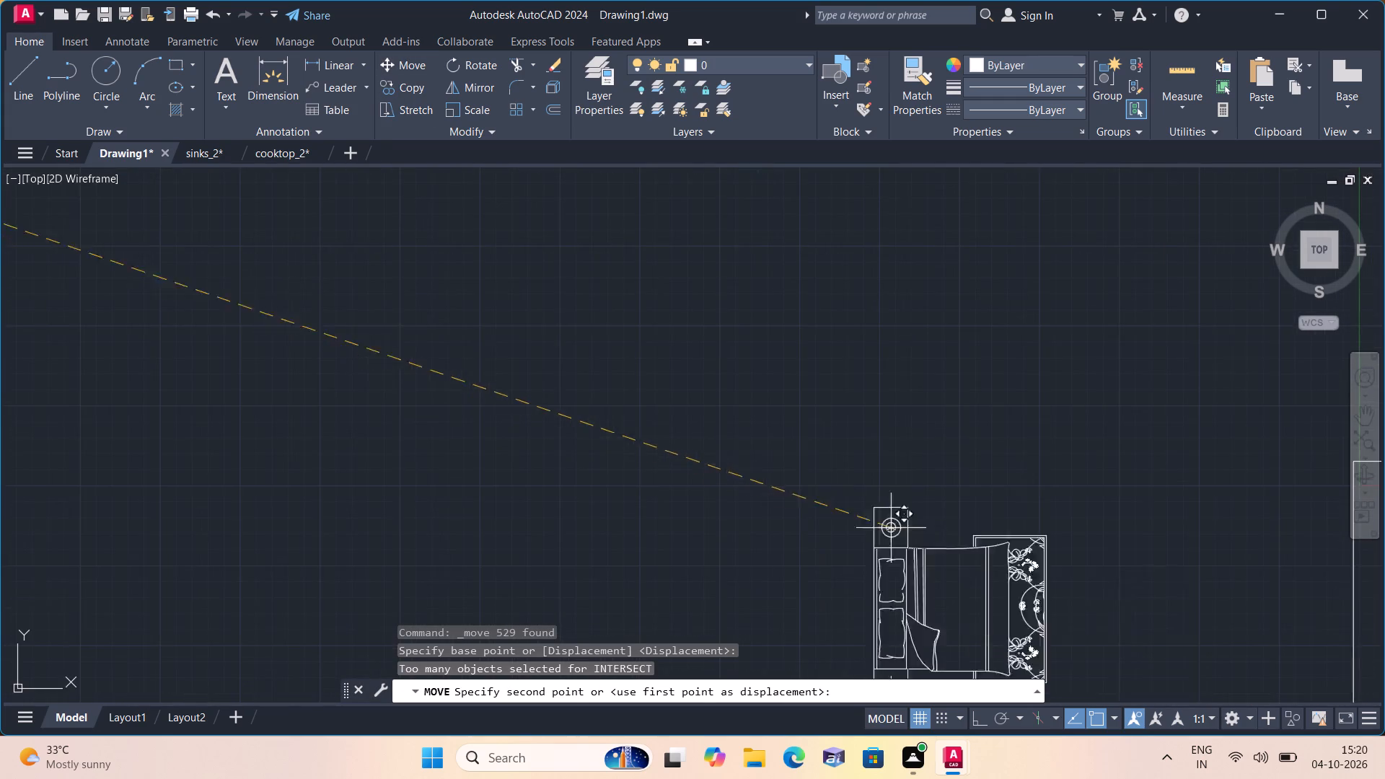
{"action": "middle_click_drag", "start_coordinate": [1310, 562], "coordinate": [510, 349]}
{"action": "middle_click_drag", "start_coordinate": [672, 472], "coordinate": [474, 221]}
{"action": "scroll", "coordinate": [477, 158], "scroll_direction": "down", "scroll_amount": 1}
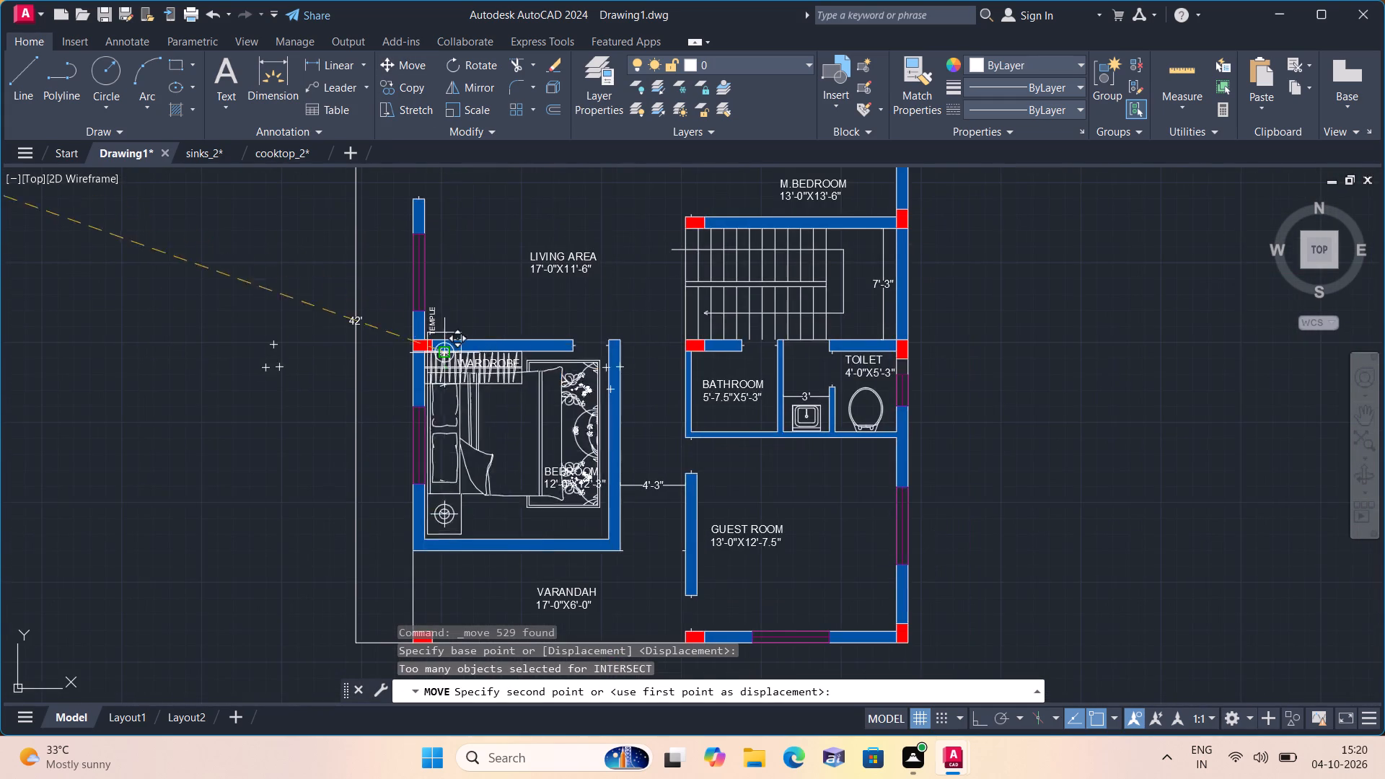
{"action": "scroll", "coordinate": [442, 389], "scroll_direction": "up", "scroll_amount": 1}
{"action": "scroll", "coordinate": [7, 292], "scroll_direction": "down", "scroll_amount": 1}
{"action": "middle_click_drag", "start_coordinate": [5, 290], "coordinate": [201, 233]}
{"action": "left_click", "coordinate": [161, 252]}
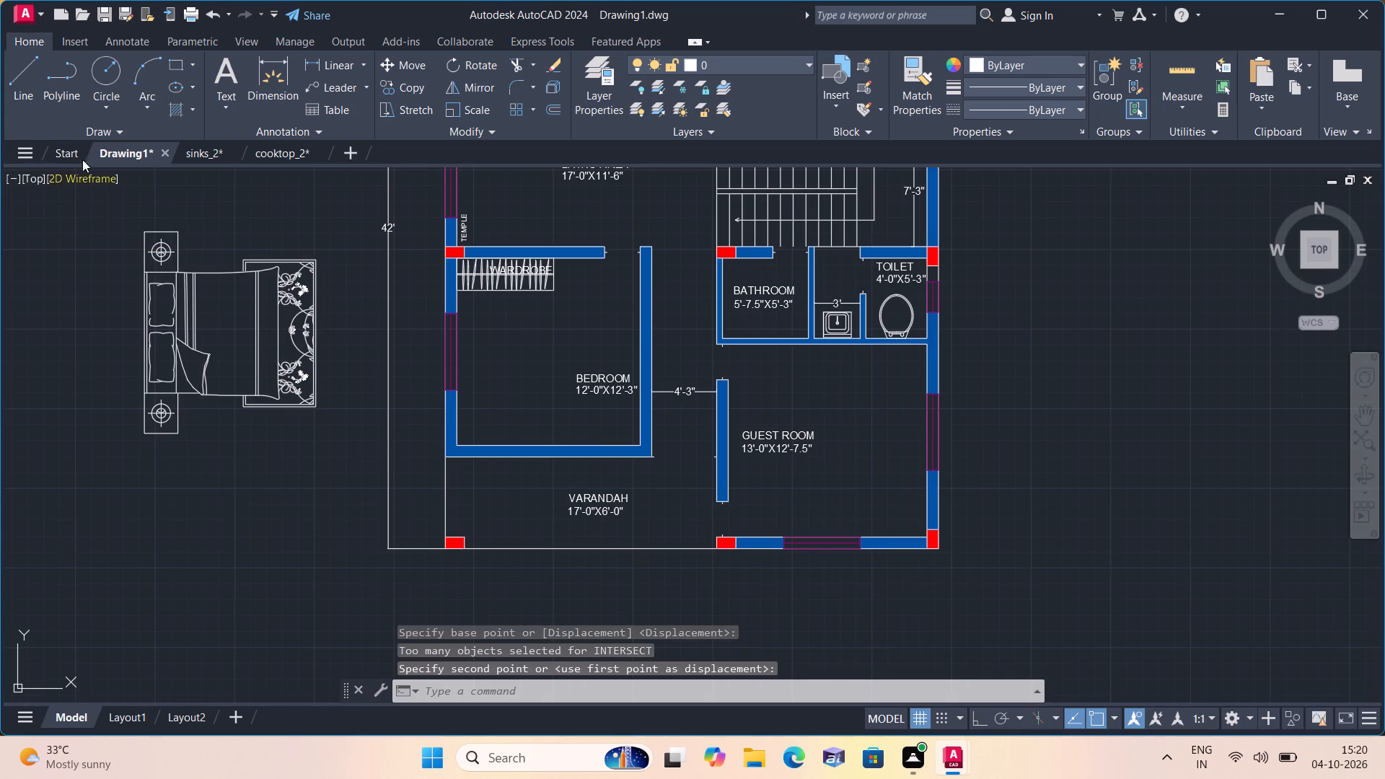
Scale the sideways double bed west of the BEDROOM down to roughly half size by eye about a base point in its middle.
{"action": "left_click_drag", "start_coordinate": [82, 164], "coordinate": [92, 193]}
{"action": "left_click_drag", "start_coordinate": [116, 225], "coordinate": [133, 236]}
{"action": "left_click", "coordinate": [326, 444]}
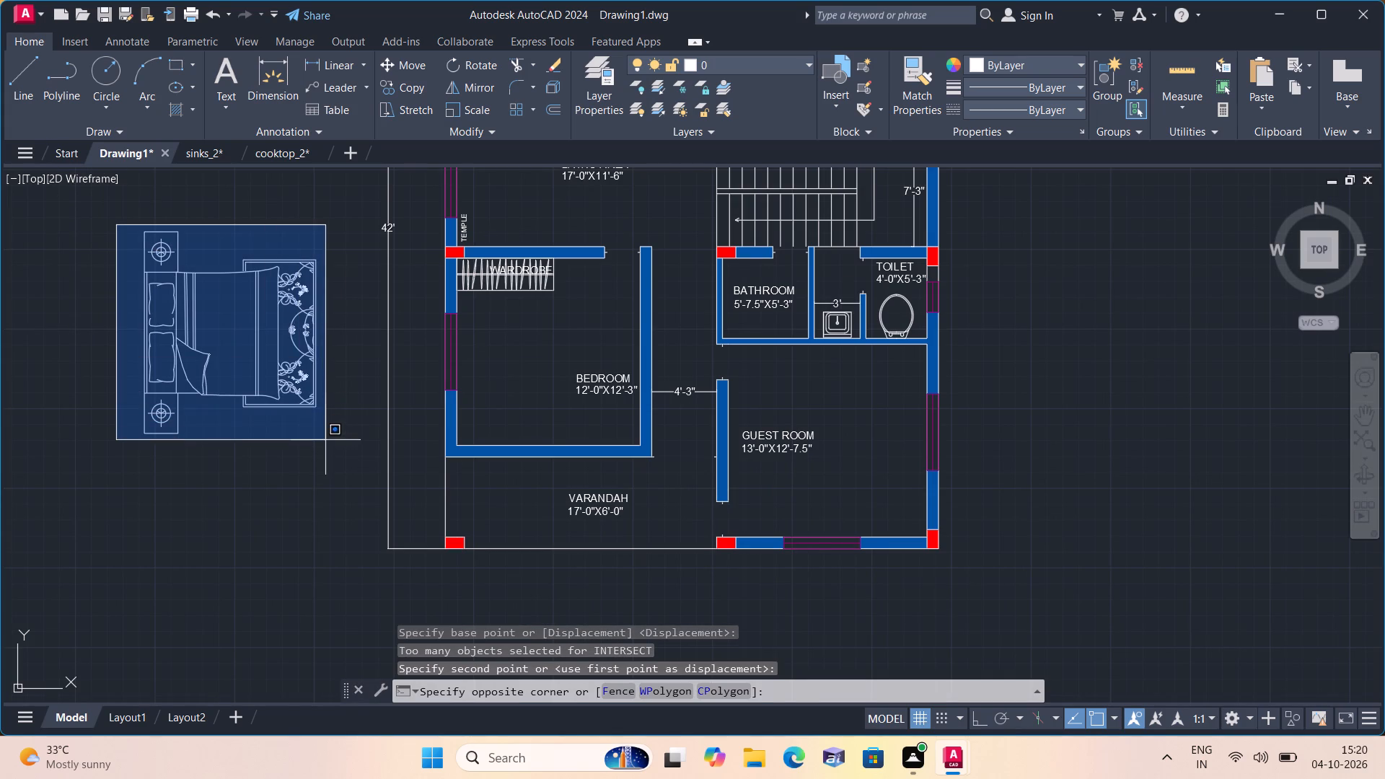
{"action": "left_click", "coordinate": [478, 112]}
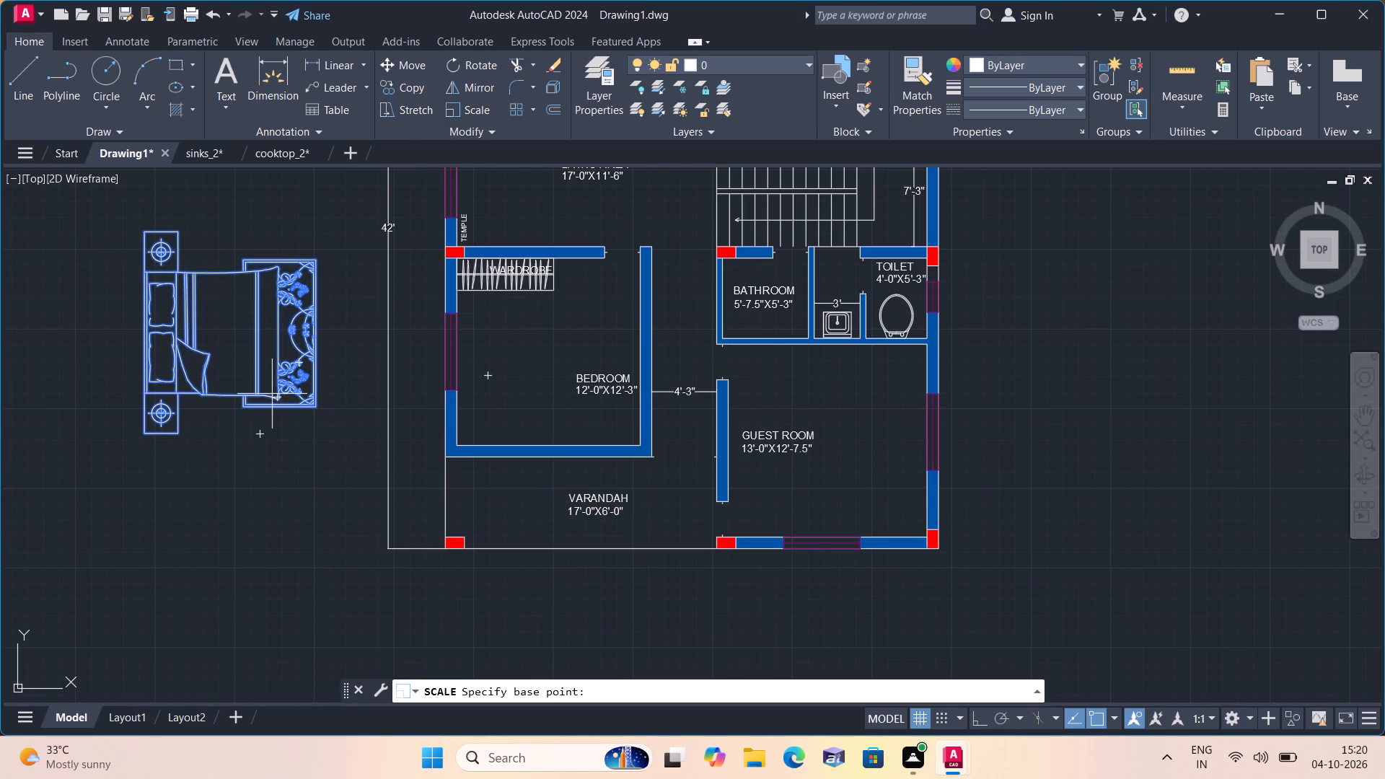
{"action": "left_click", "coordinate": [239, 336]}
{"action": "left_click", "coordinate": [276, 359]}
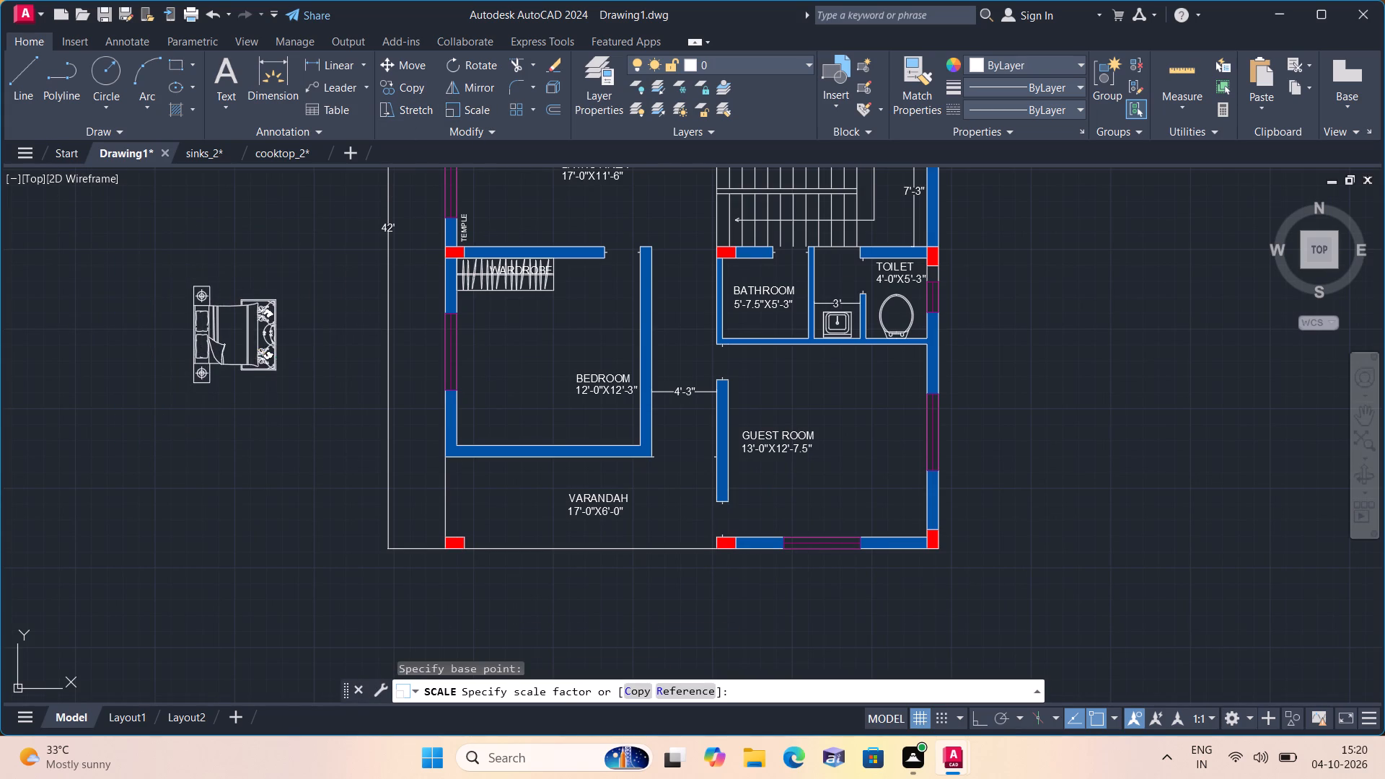
Move the sideways double bed into the BEDROOM, with its headboard beside the west wall window and below the wardrobe.
{"action": "left_click_drag", "start_coordinate": [128, 259], "coordinate": [144, 280]}
{"action": "left_click", "coordinate": [312, 418]}
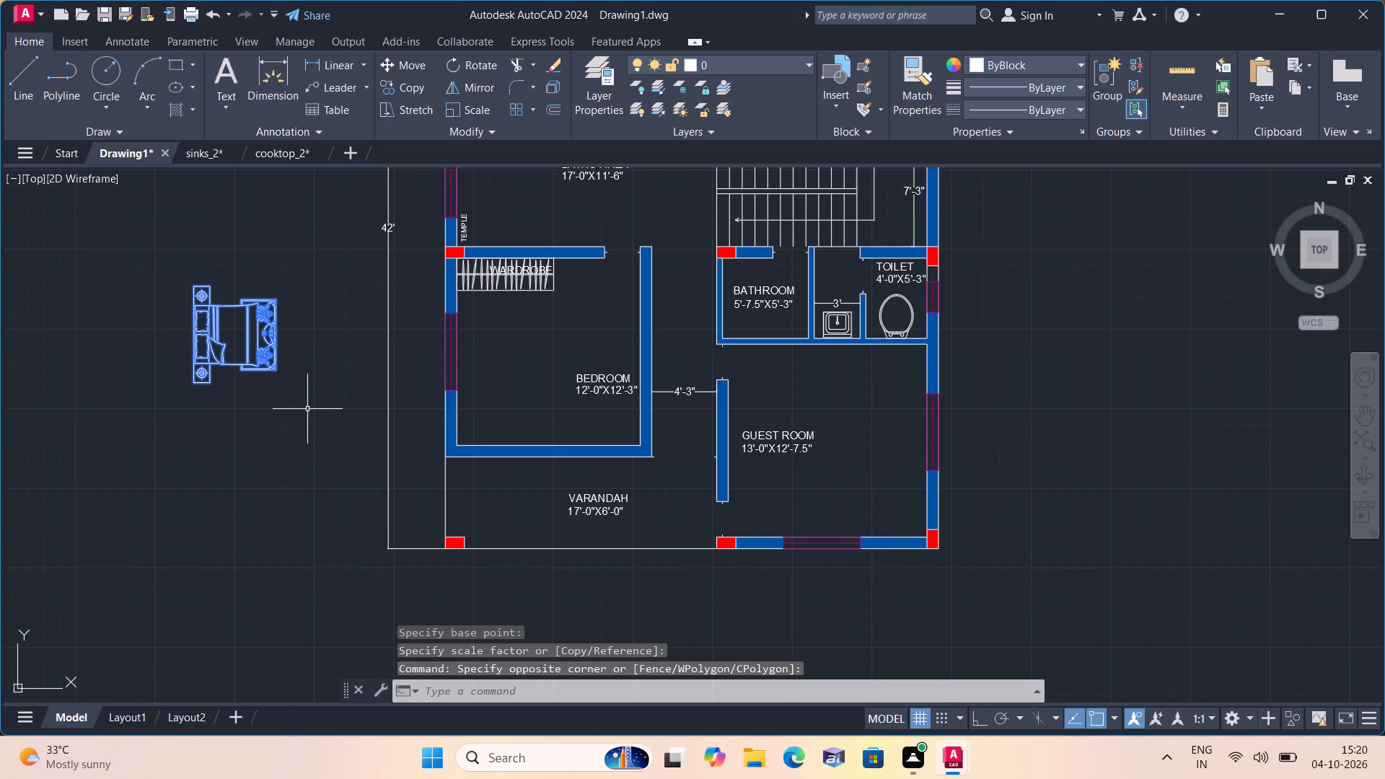
{"action": "left_click_drag", "start_coordinate": [410, 63], "coordinate": [410, 72]}
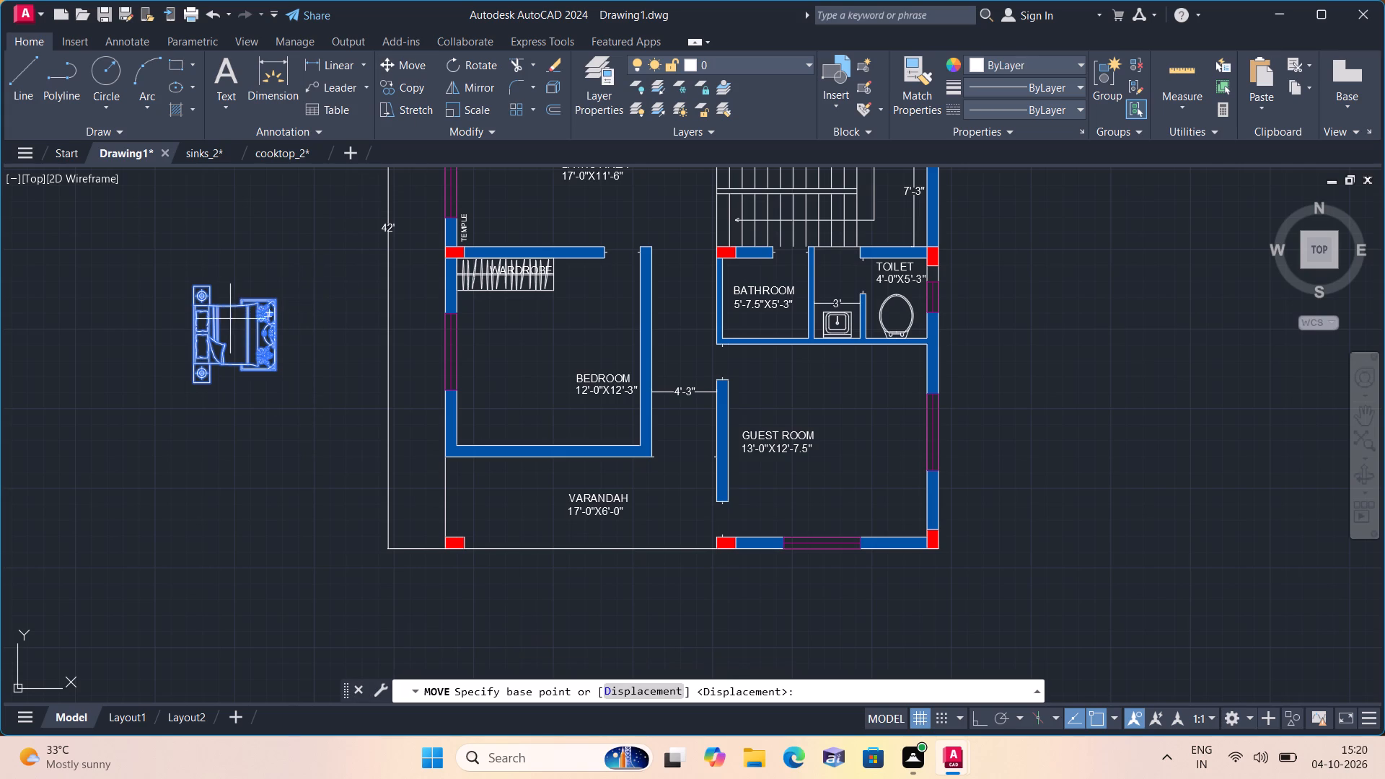
{"action": "left_click", "coordinate": [230, 319]}
{"action": "scroll", "coordinate": [483, 353], "scroll_direction": "up", "scroll_amount": 2}
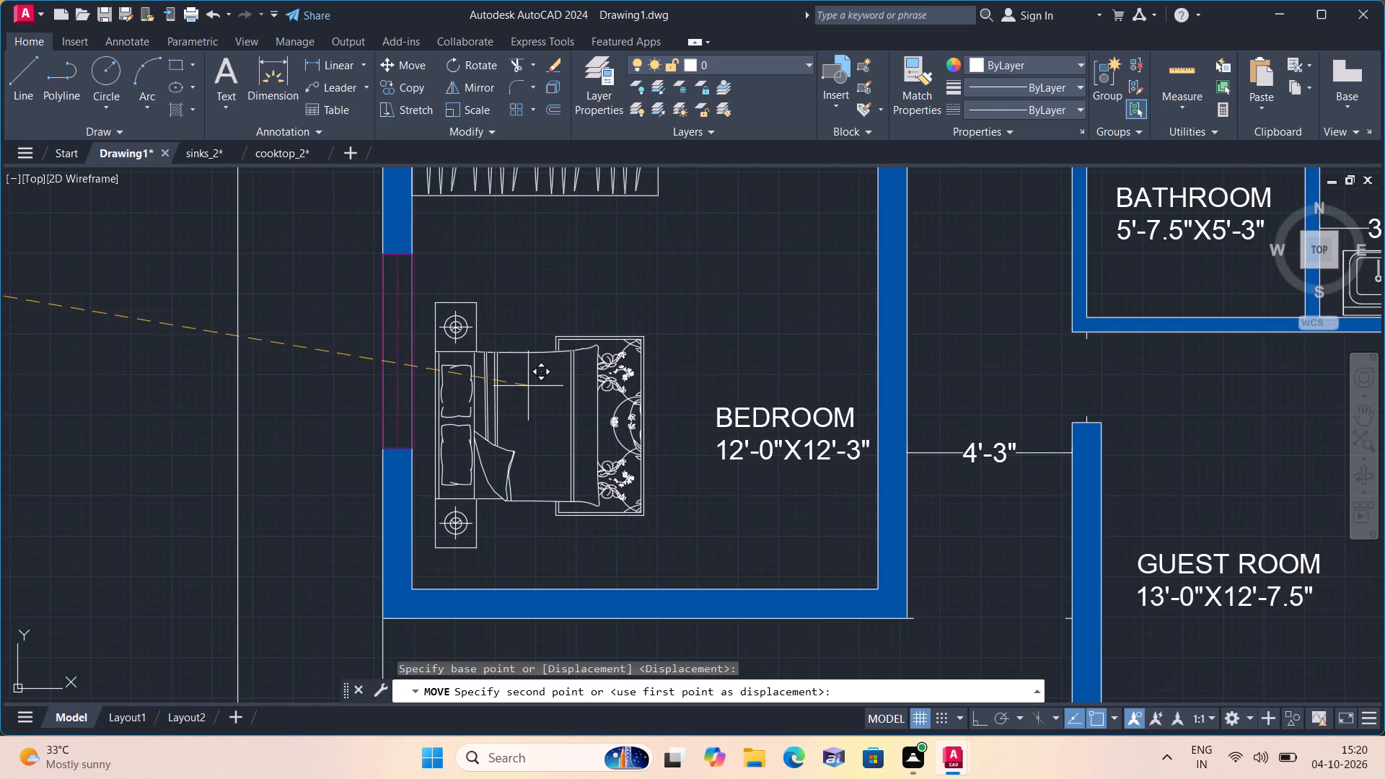
{"action": "left_click", "coordinate": [534, 387]}
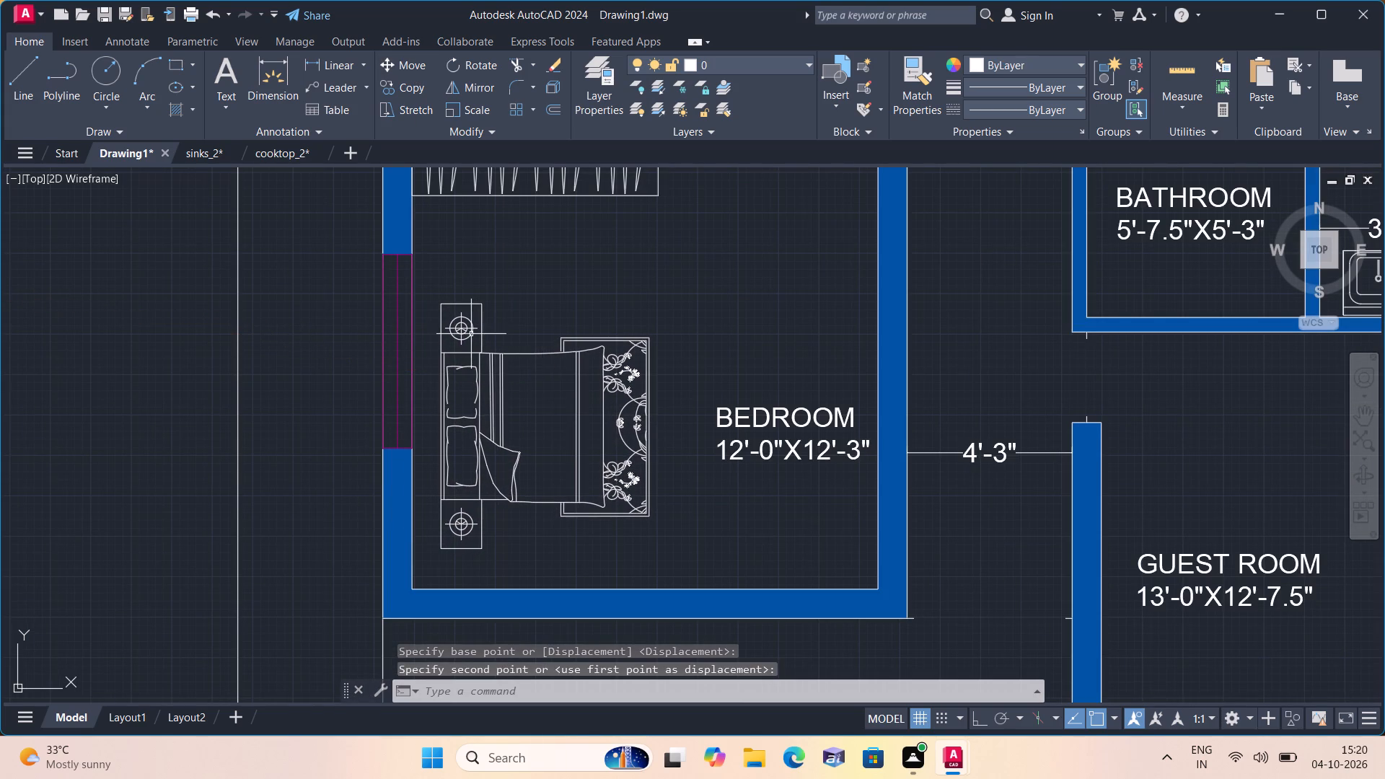
Scale the BEDROOM double bed up slightly by eye about a base point in its middle, bringing the headboard close to the west wall.
{"action": "left_click", "coordinate": [431, 291]}
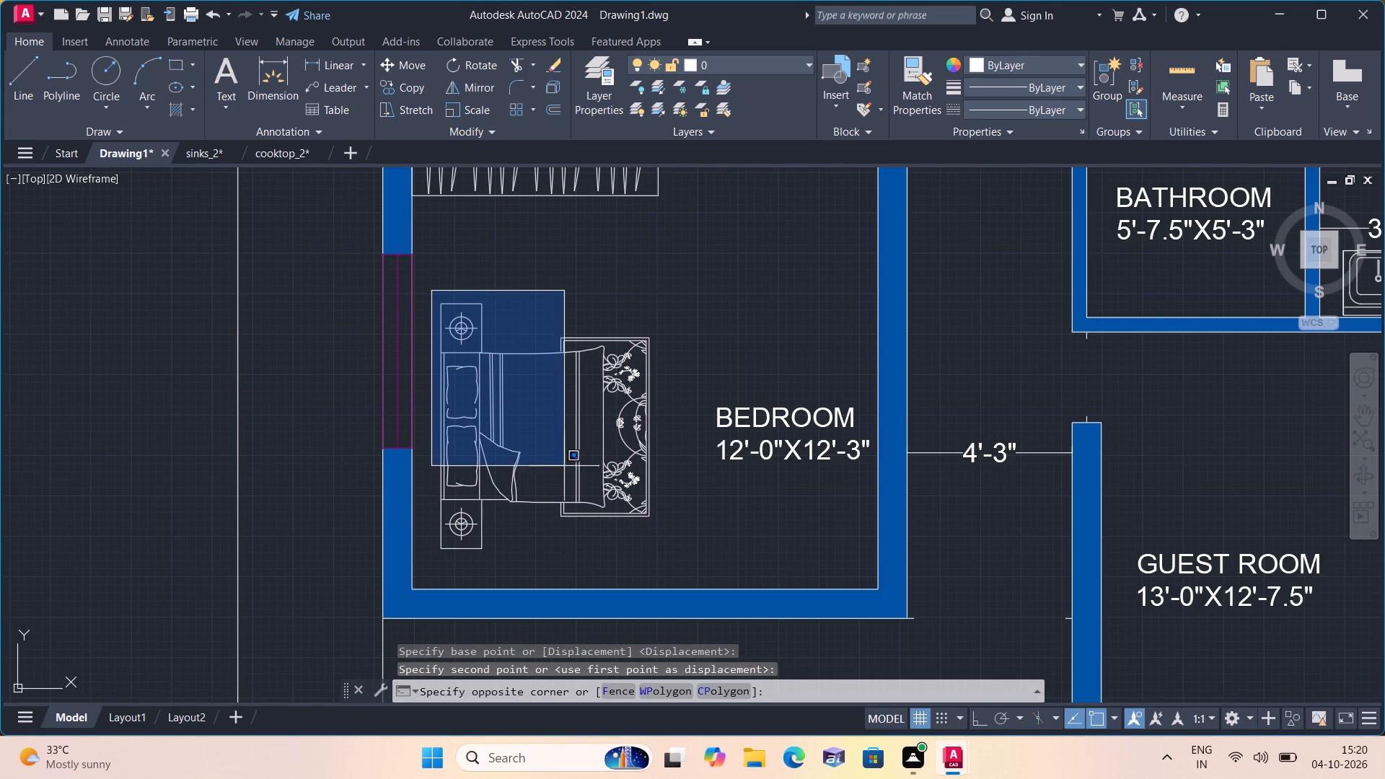
{"action": "left_click", "coordinate": [688, 547]}
{"action": "left_click", "coordinate": [684, 548]}
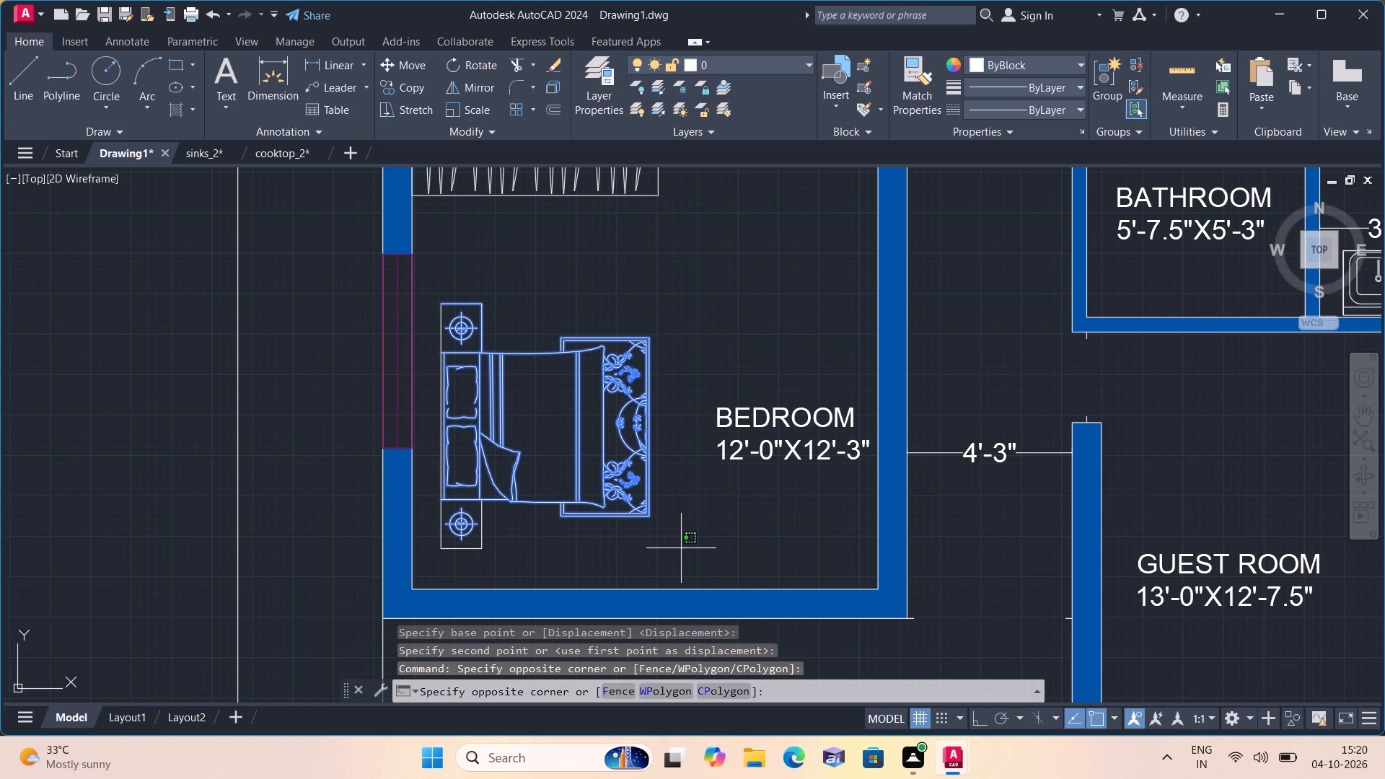
{"action": "left_click", "coordinate": [435, 364]}
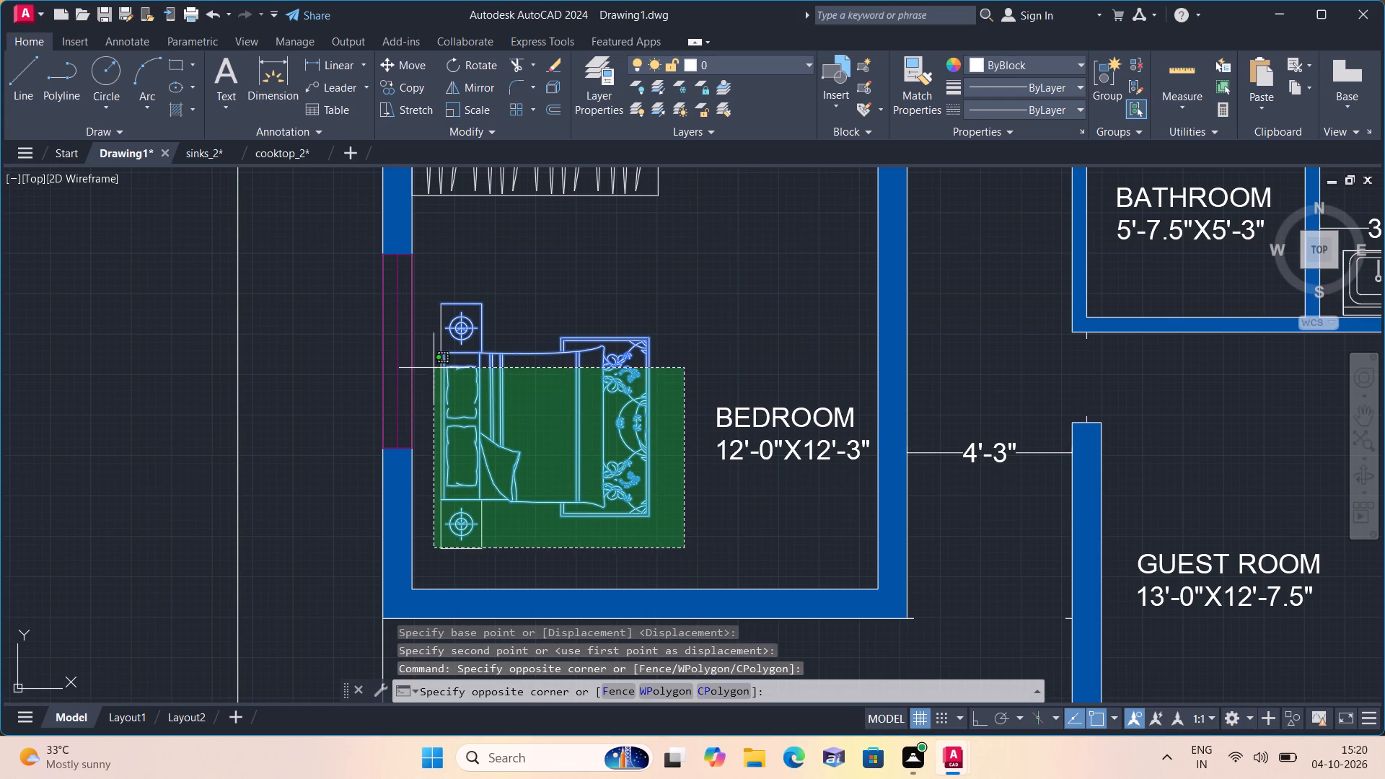
{"action": "left_click", "coordinate": [477, 107]}
{"action": "left_click", "coordinate": [537, 394]}
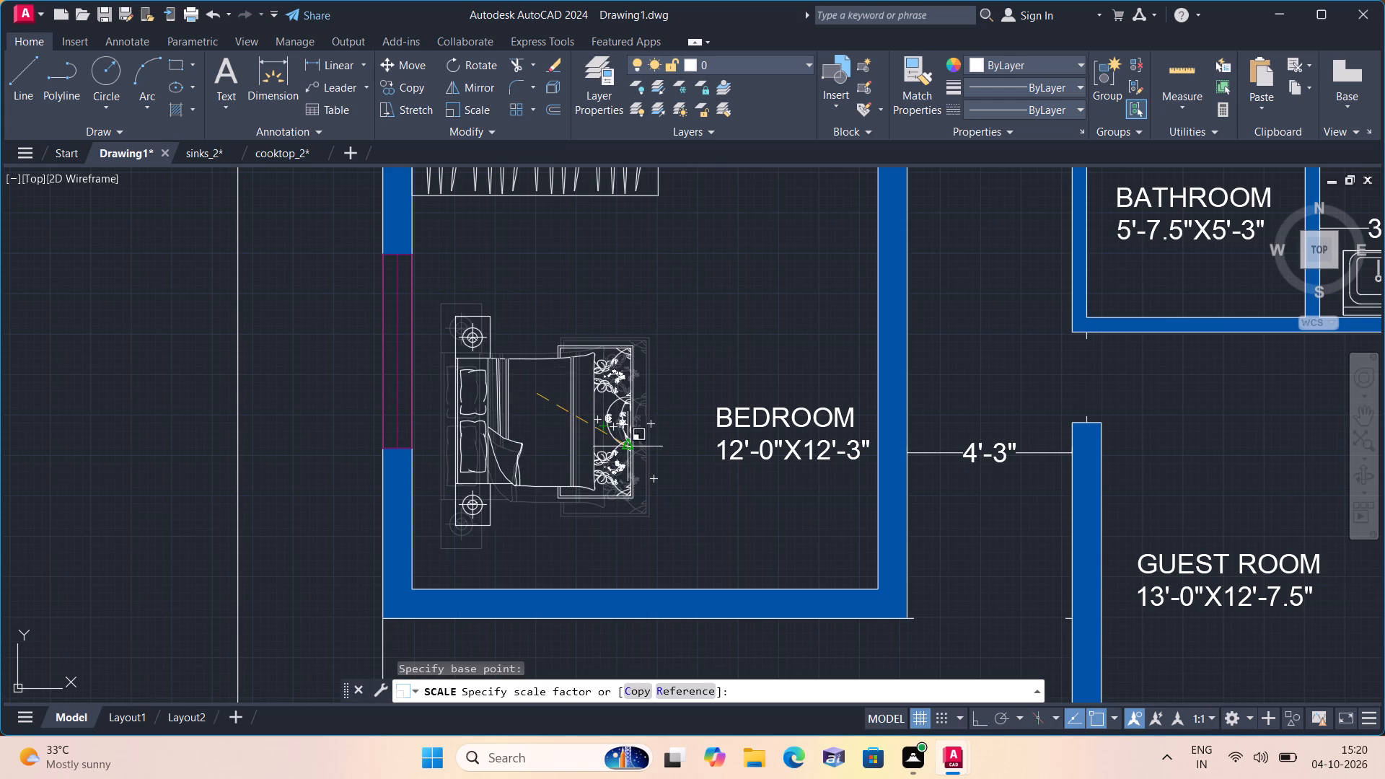
{"action": "left_click", "coordinate": [659, 472]}
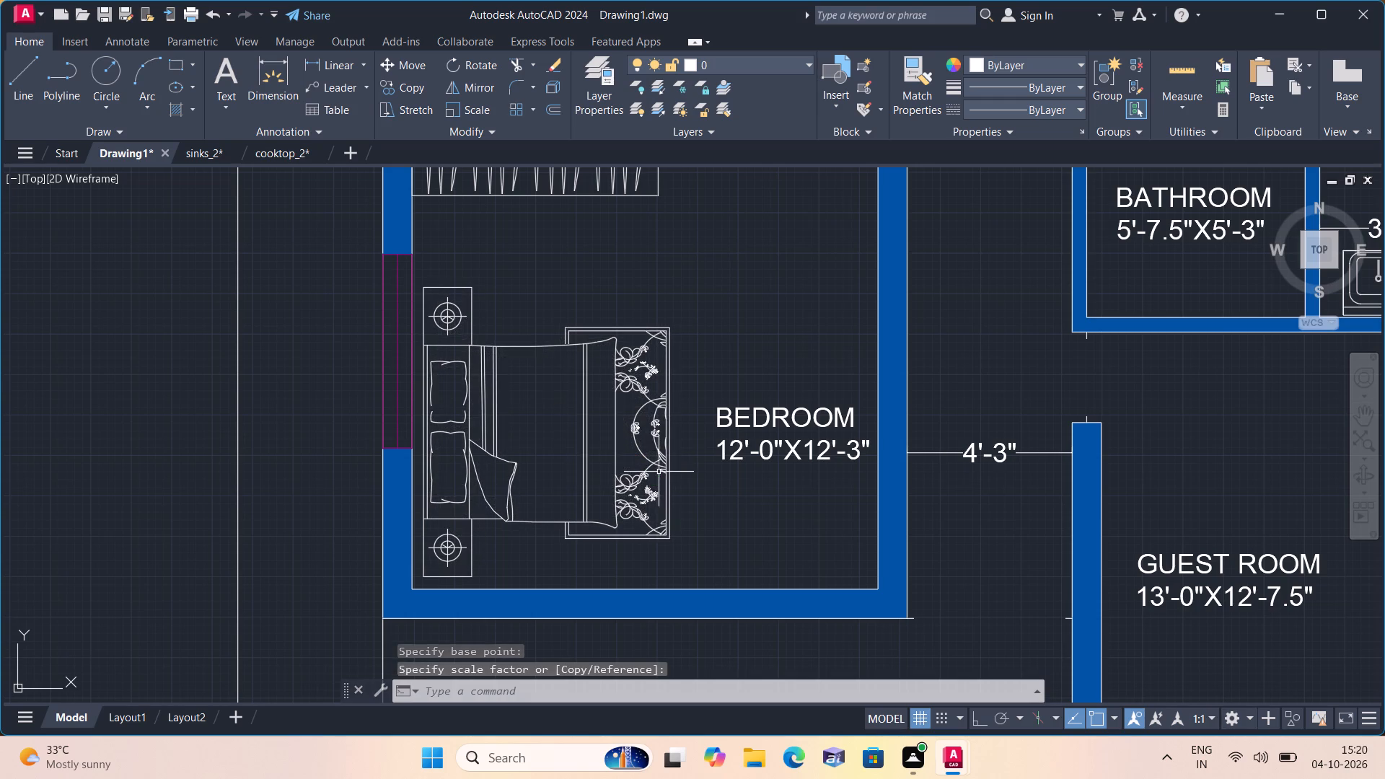
Scale the whole sofa set, northeast of the floor plan, far down by eye about a base point inside its centre table.
{"action": "scroll", "coordinate": [402, 383], "scroll_direction": "down", "scroll_amount": 4}
{"action": "scroll", "coordinate": [252, 335], "scroll_direction": "down", "scroll_amount": 5}
{"action": "middle_click_drag", "start_coordinate": [252, 336], "coordinate": [425, 461]}
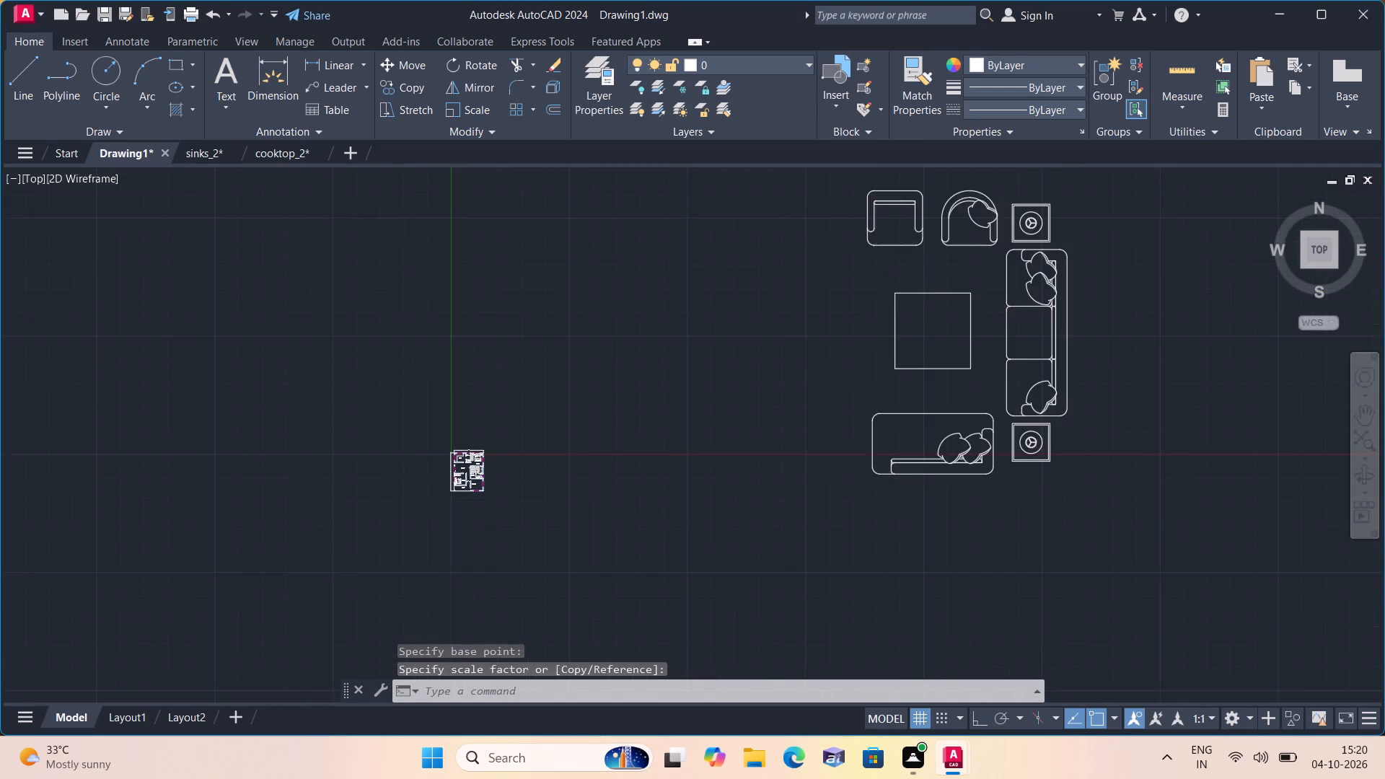
{"action": "left_click_drag", "start_coordinate": [579, 273], "coordinate": [614, 277]}
{"action": "left_click", "coordinate": [892, 531]}
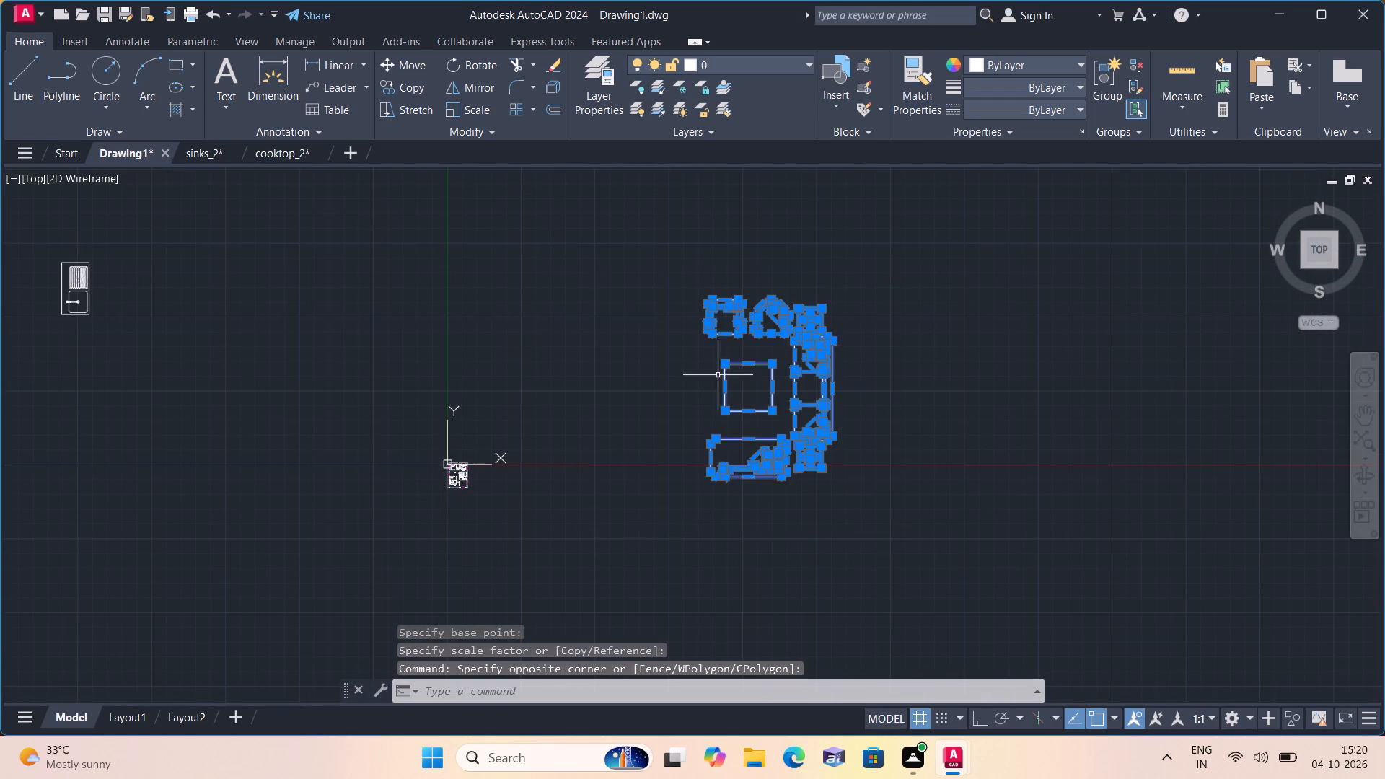
{"action": "left_click", "coordinate": [482, 111]}
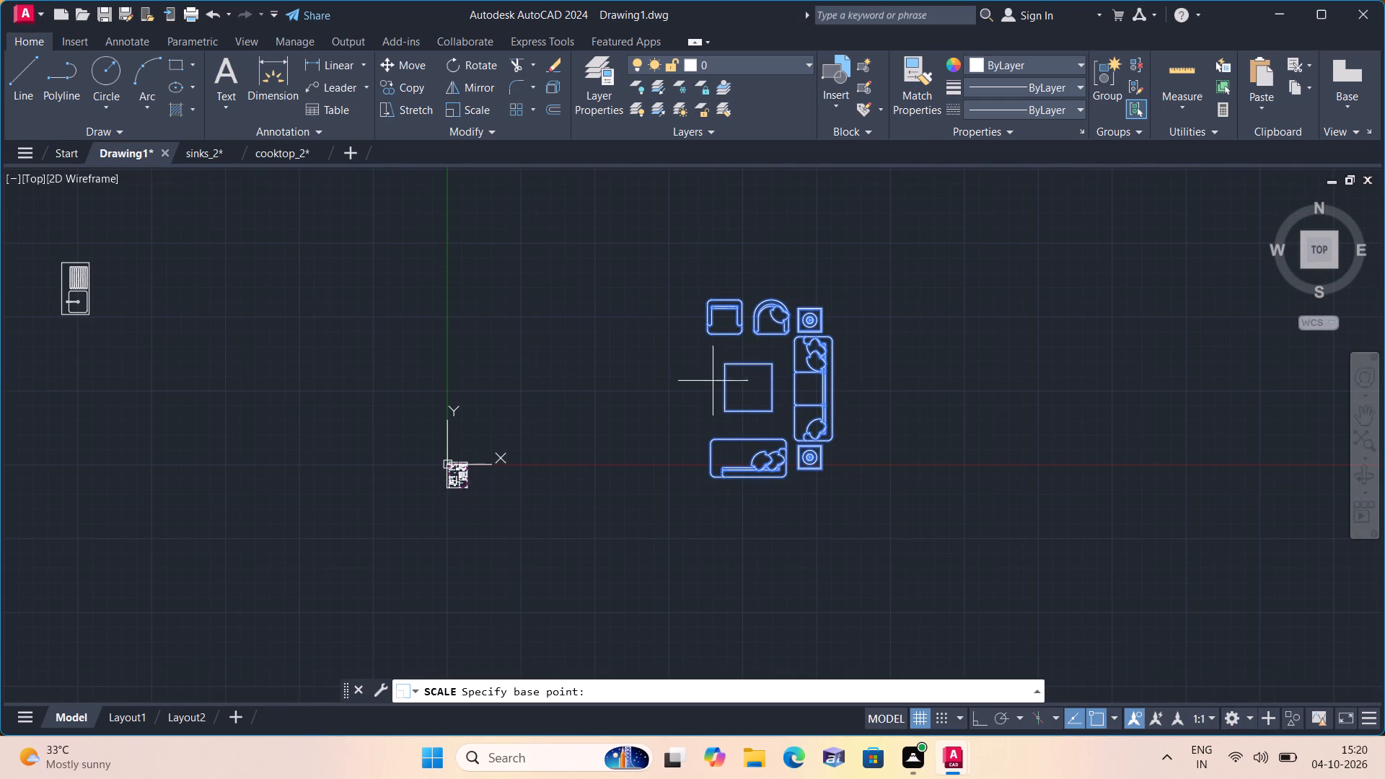
{"action": "left_click", "coordinate": [729, 395]}
{"action": "left_click", "coordinate": [731, 395]}
{"action": "left_click", "coordinate": [729, 389]}
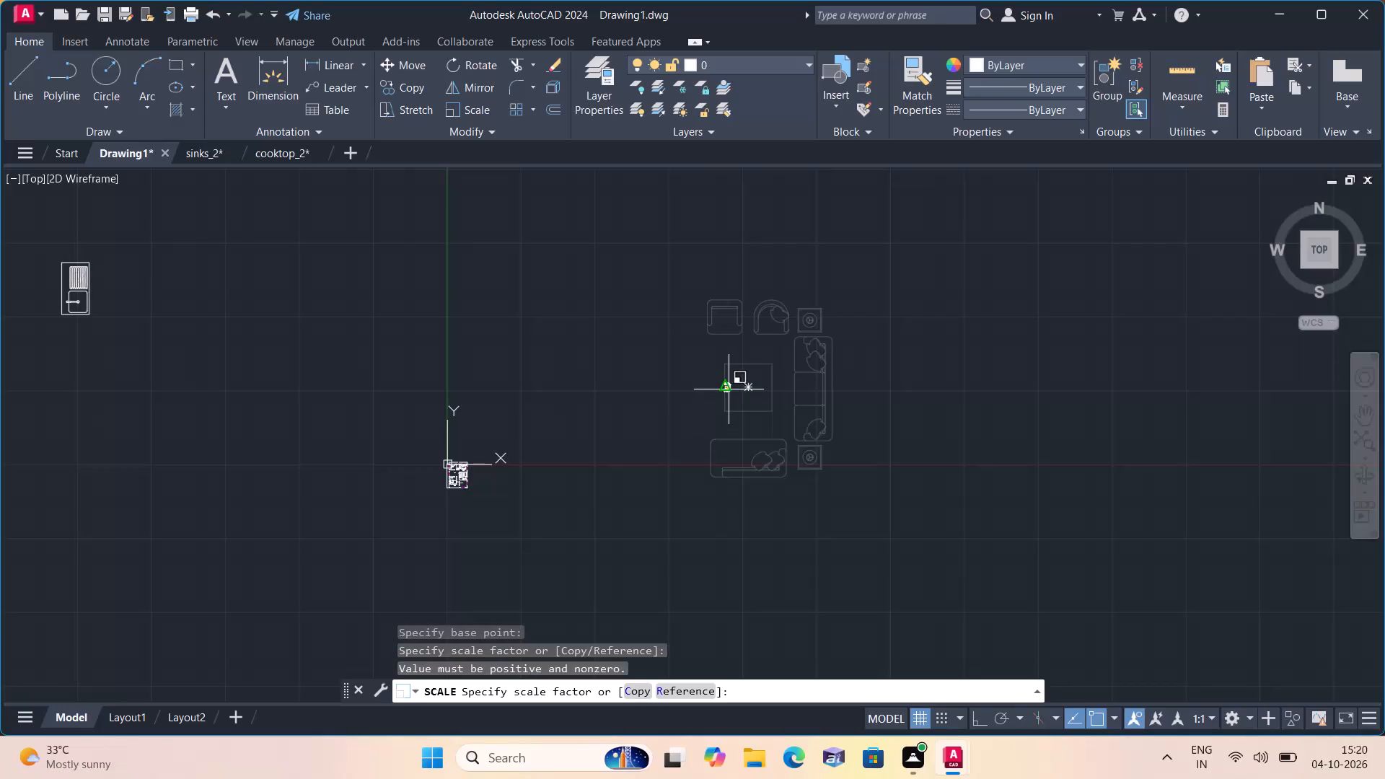
{"action": "scroll", "coordinate": [703, 384], "scroll_direction": "up", "scroll_amount": 3}
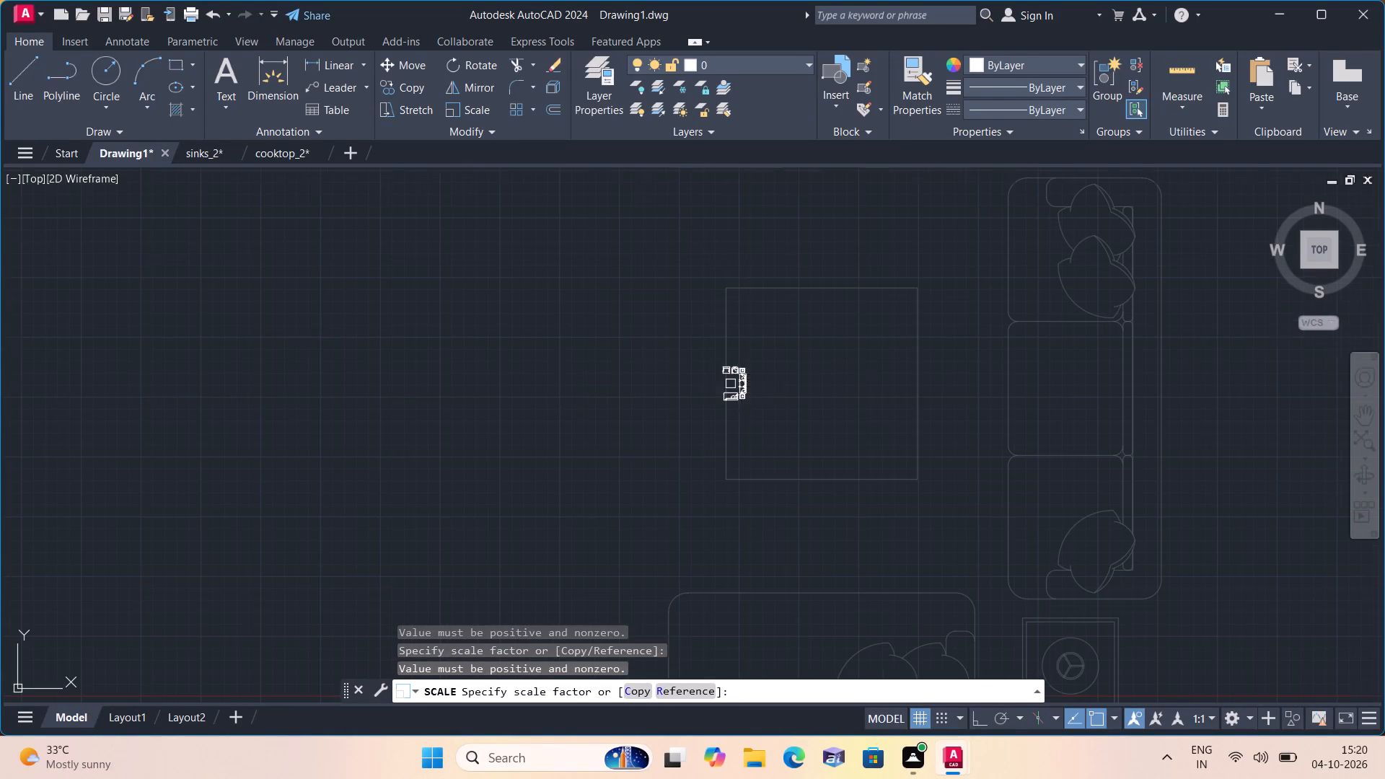
{"action": "left_click", "coordinate": [730, 385]}
{"action": "scroll", "coordinate": [724, 385], "scroll_direction": "up", "scroll_amount": 5}
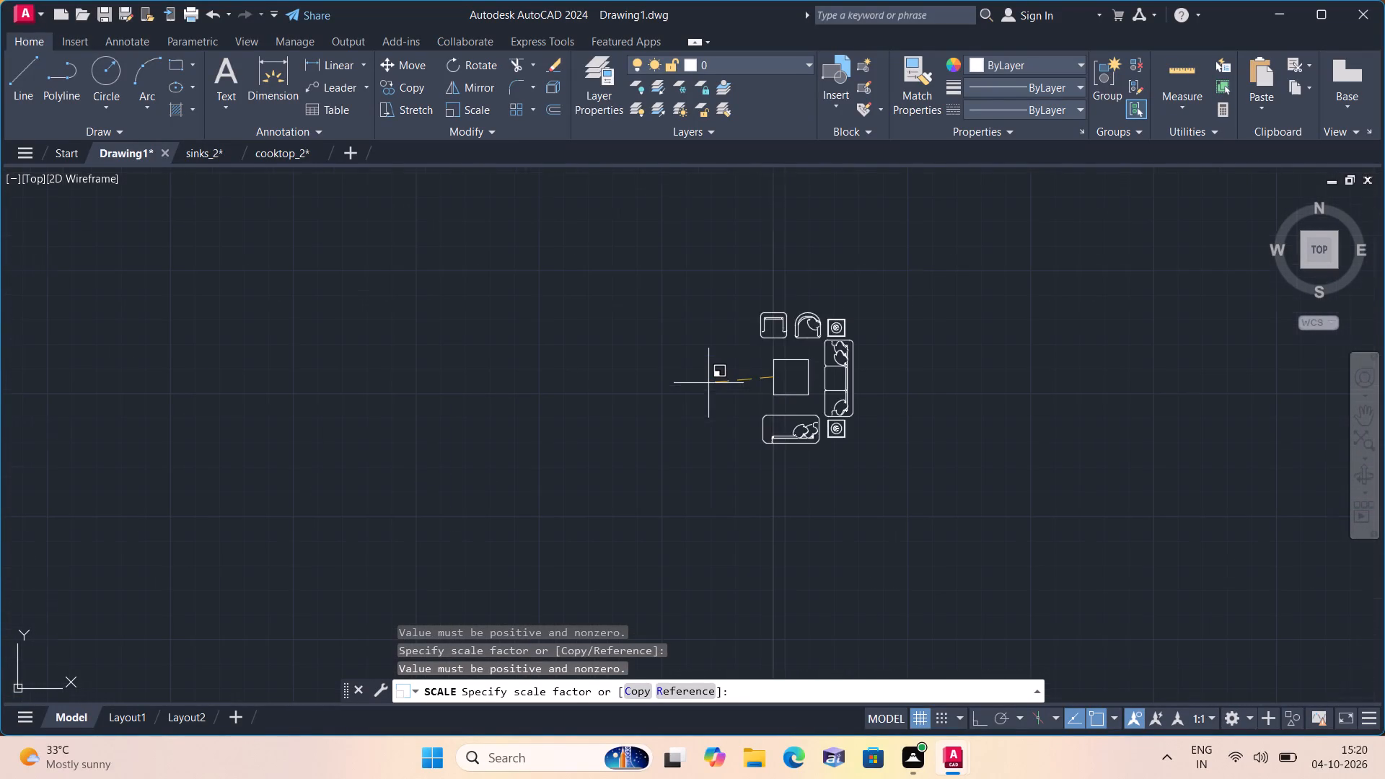
{"action": "left_click", "coordinate": [766, 379]}
{"action": "scroll", "coordinate": [757, 377], "scroll_direction": "up", "scroll_amount": 1}
{"action": "left_click", "coordinate": [757, 377]}
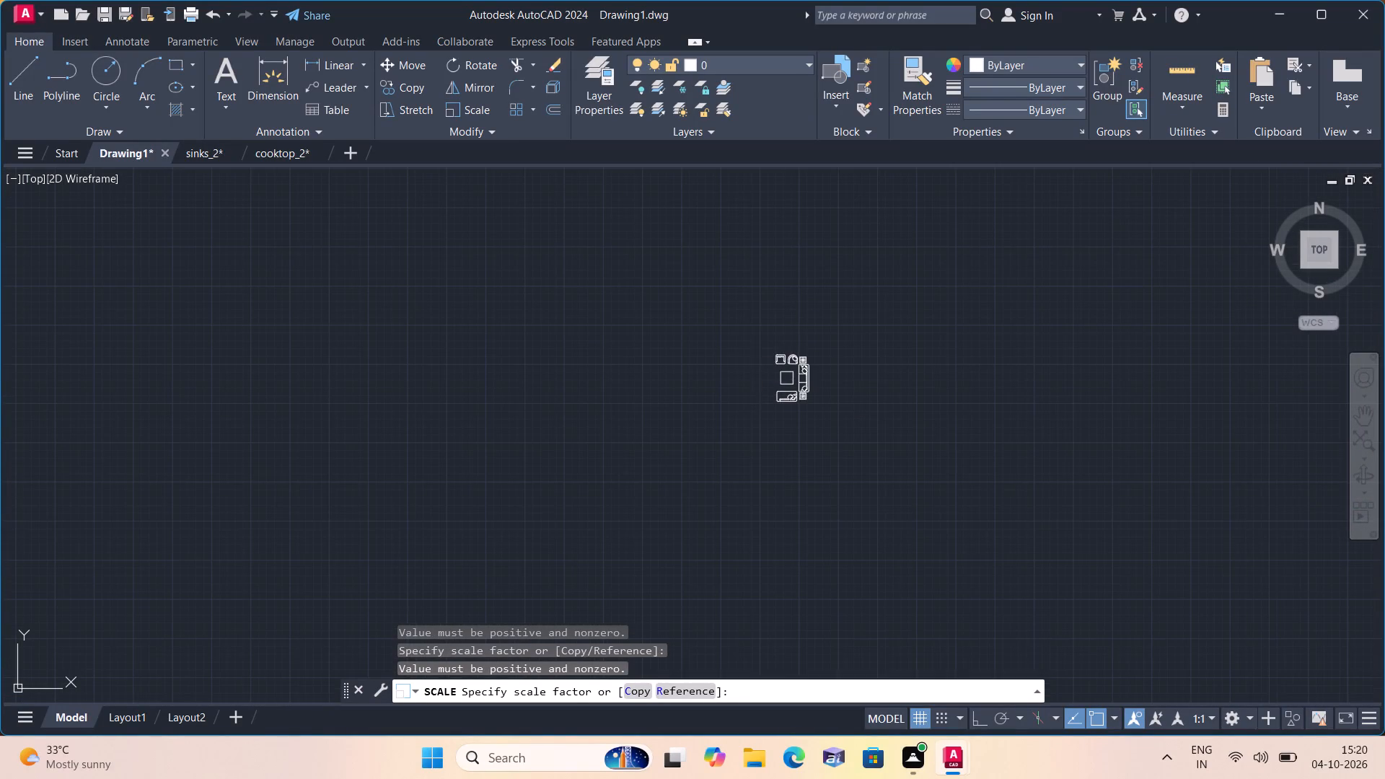
Move the reduced sofa set from northeast of the floor plan into the GUEST ROOM, east of the room label.
{"action": "left_click", "coordinate": [728, 326]}
{"action": "left_click", "coordinate": [841, 418]}
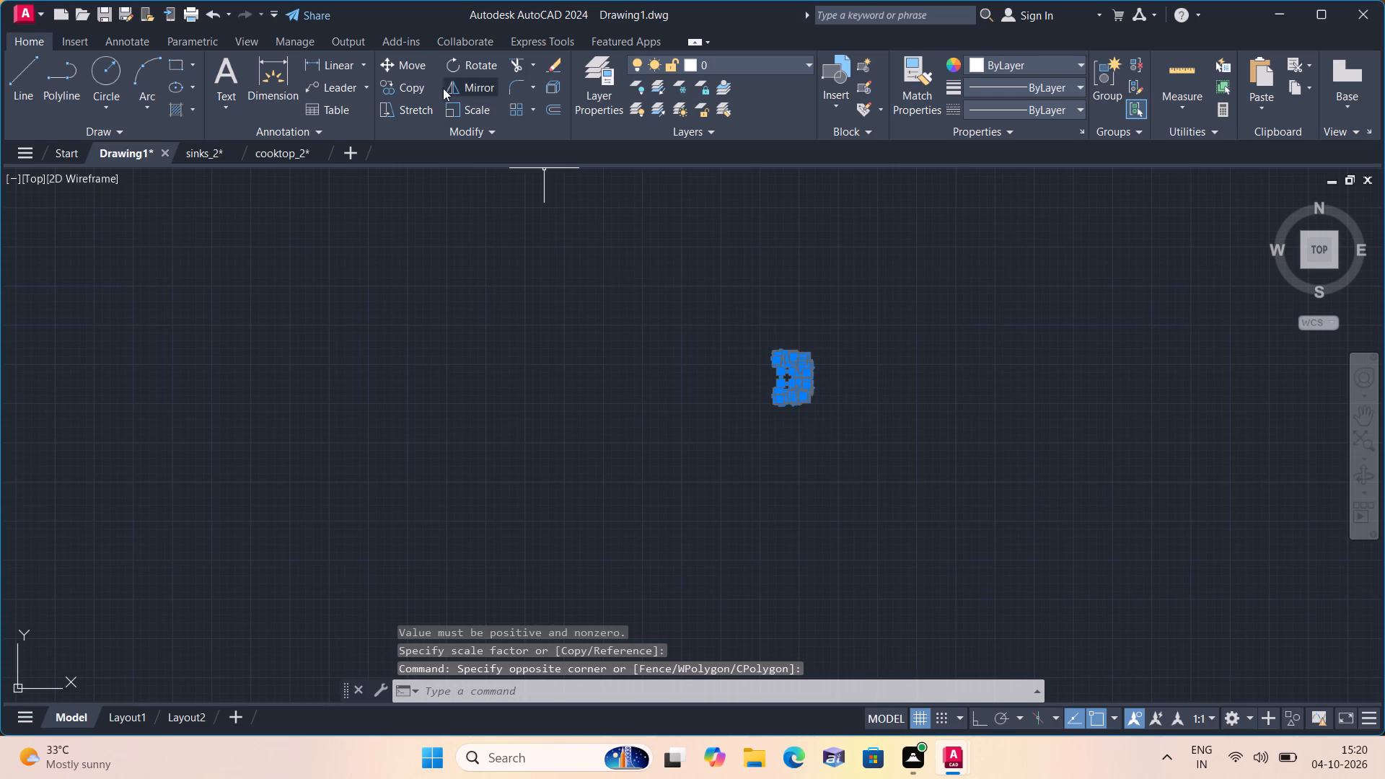
{"action": "left_click_drag", "start_coordinate": [408, 63], "coordinate": [411, 76]}
{"action": "left_click", "coordinate": [413, 61]}
{"action": "left_click", "coordinate": [778, 380]}
{"action": "scroll", "coordinate": [597, 407], "scroll_direction": "down", "scroll_amount": 2}
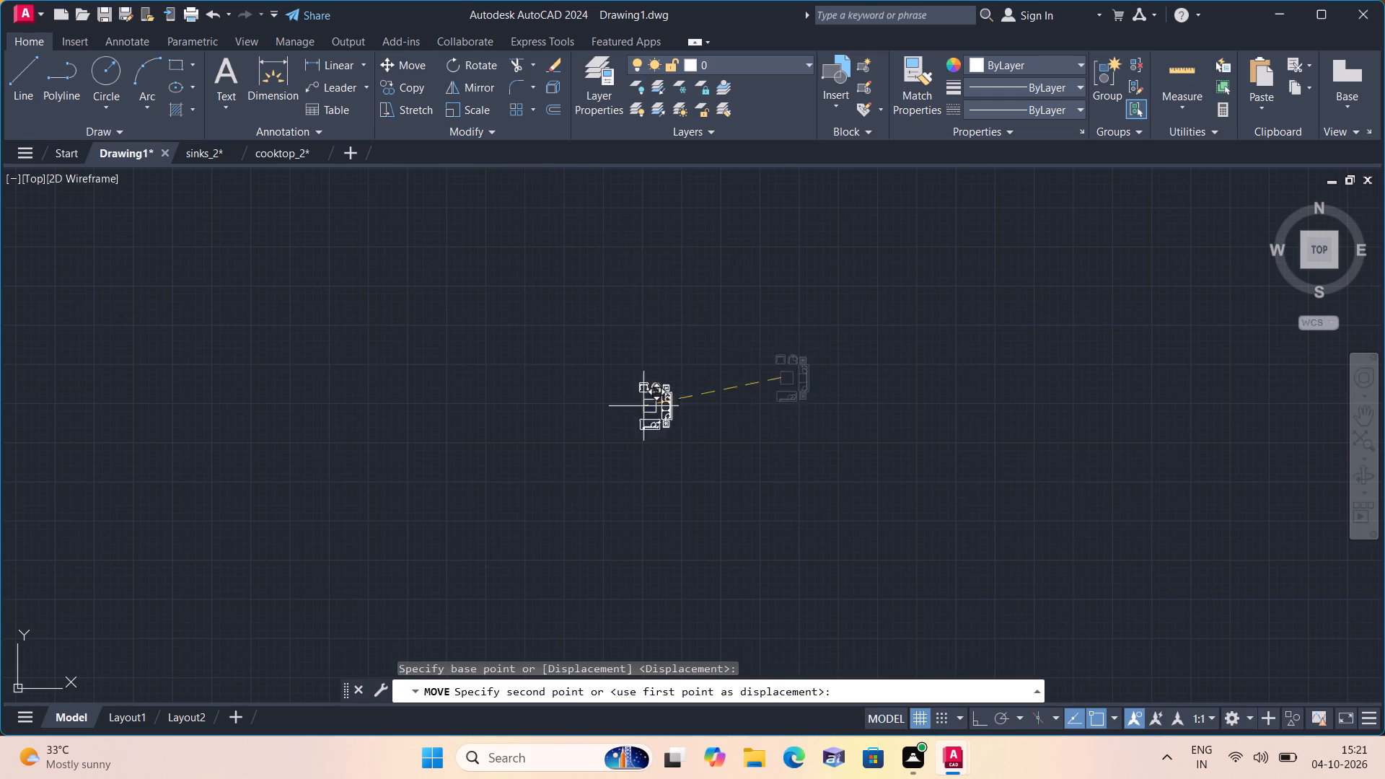
{"action": "scroll", "coordinate": [594, 407], "scroll_direction": "down", "scroll_amount": 1}
{"action": "middle_click_drag", "start_coordinate": [402, 493], "coordinate": [628, 289]}
{"action": "scroll", "coordinate": [404, 477], "scroll_direction": "down", "scroll_amount": 2}
{"action": "scroll", "coordinate": [288, 475], "scroll_direction": "down", "scroll_amount": 5}
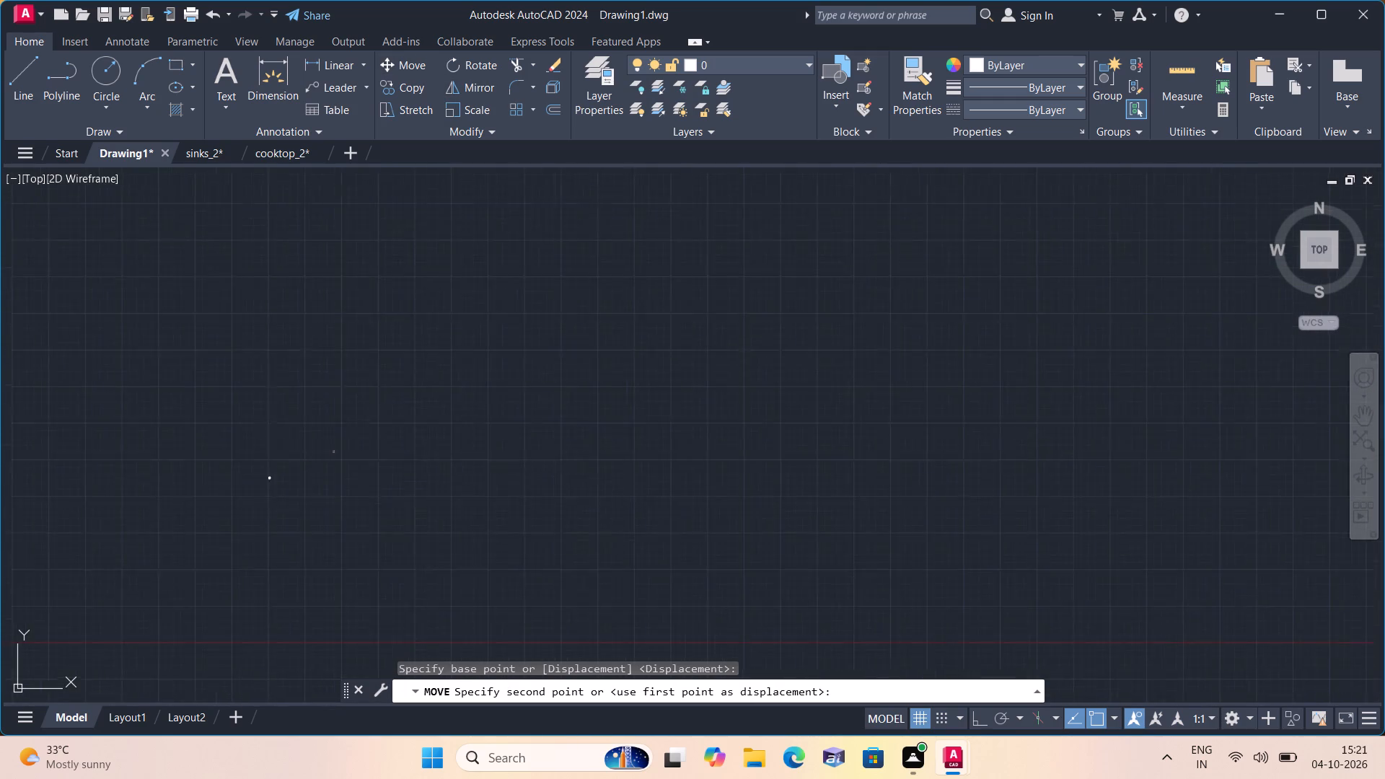
{"action": "scroll", "coordinate": [258, 488], "scroll_direction": "down", "scroll_amount": 3}
{"action": "scroll", "coordinate": [98, 545], "scroll_direction": "up", "scroll_amount": 4}
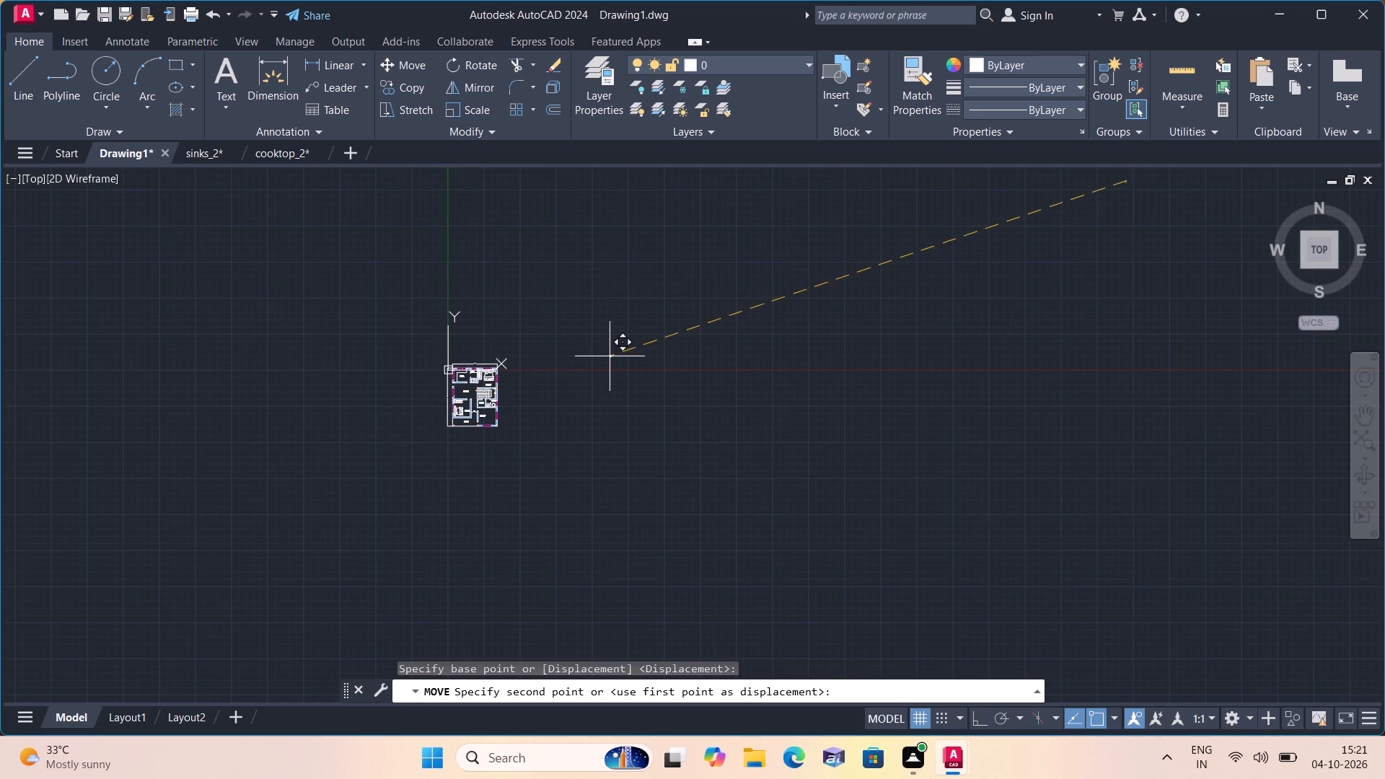
{"action": "scroll", "coordinate": [562, 396], "scroll_direction": "up", "scroll_amount": 4}
{"action": "scroll", "coordinate": [397, 452], "scroll_direction": "up", "scroll_amount": 3}
{"action": "middle_click_drag", "start_coordinate": [366, 462], "coordinate": [393, 358]}
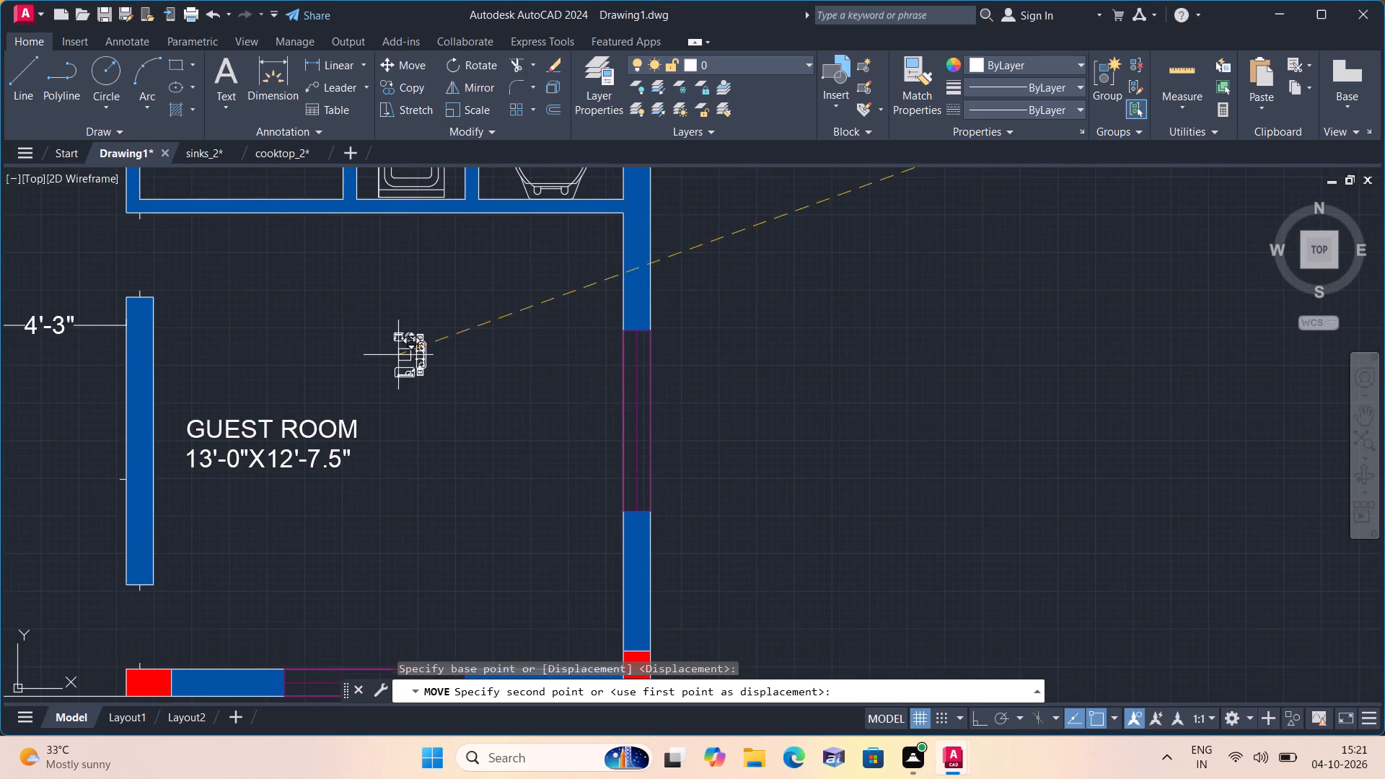
{"action": "left_click", "coordinate": [472, 426]}
Scale the GUEST ROOM sofa set up by eye about a base point at its centre table, bringing the long sofa against the east wall window.
{"action": "left_click_drag", "start_coordinate": [421, 368], "coordinate": [441, 395]}
{"action": "left_click", "coordinate": [571, 514]}
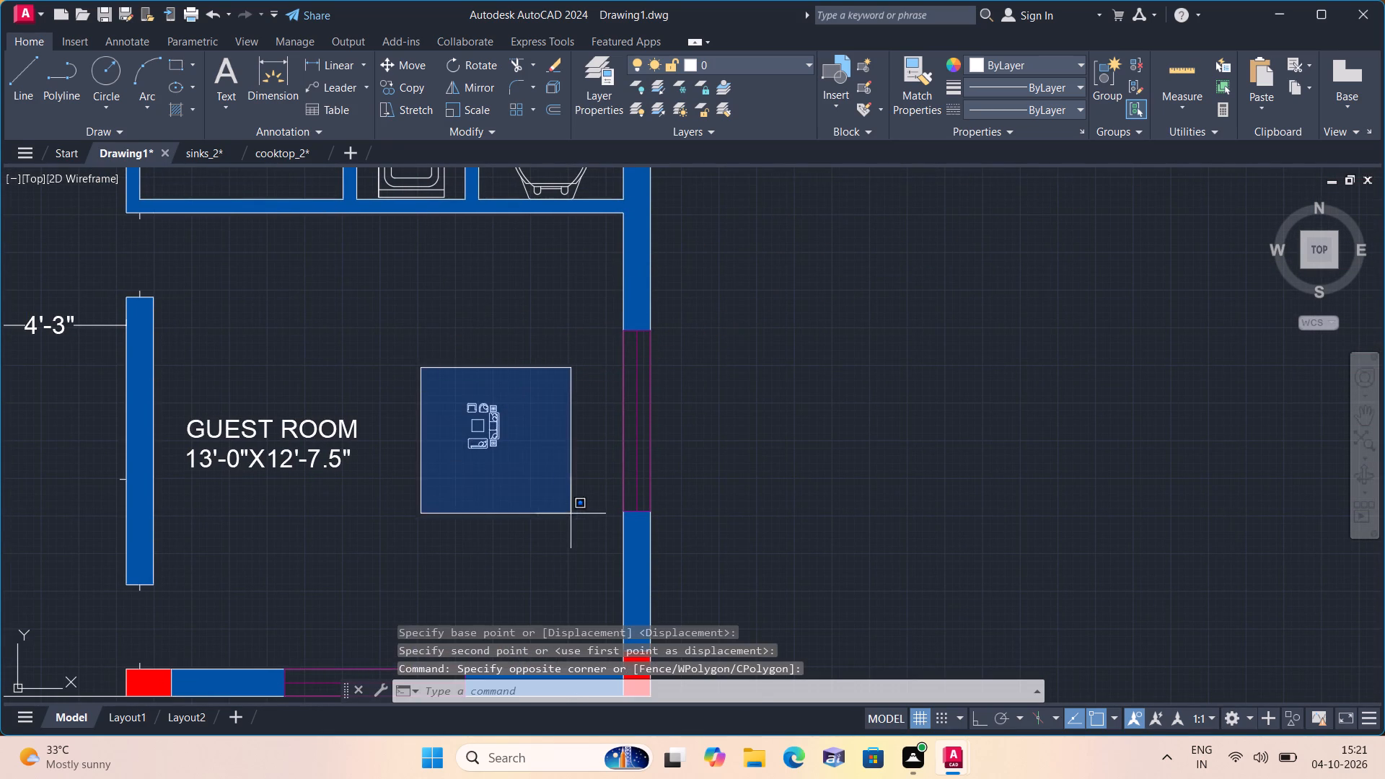
{"action": "left_click", "coordinate": [476, 105]}
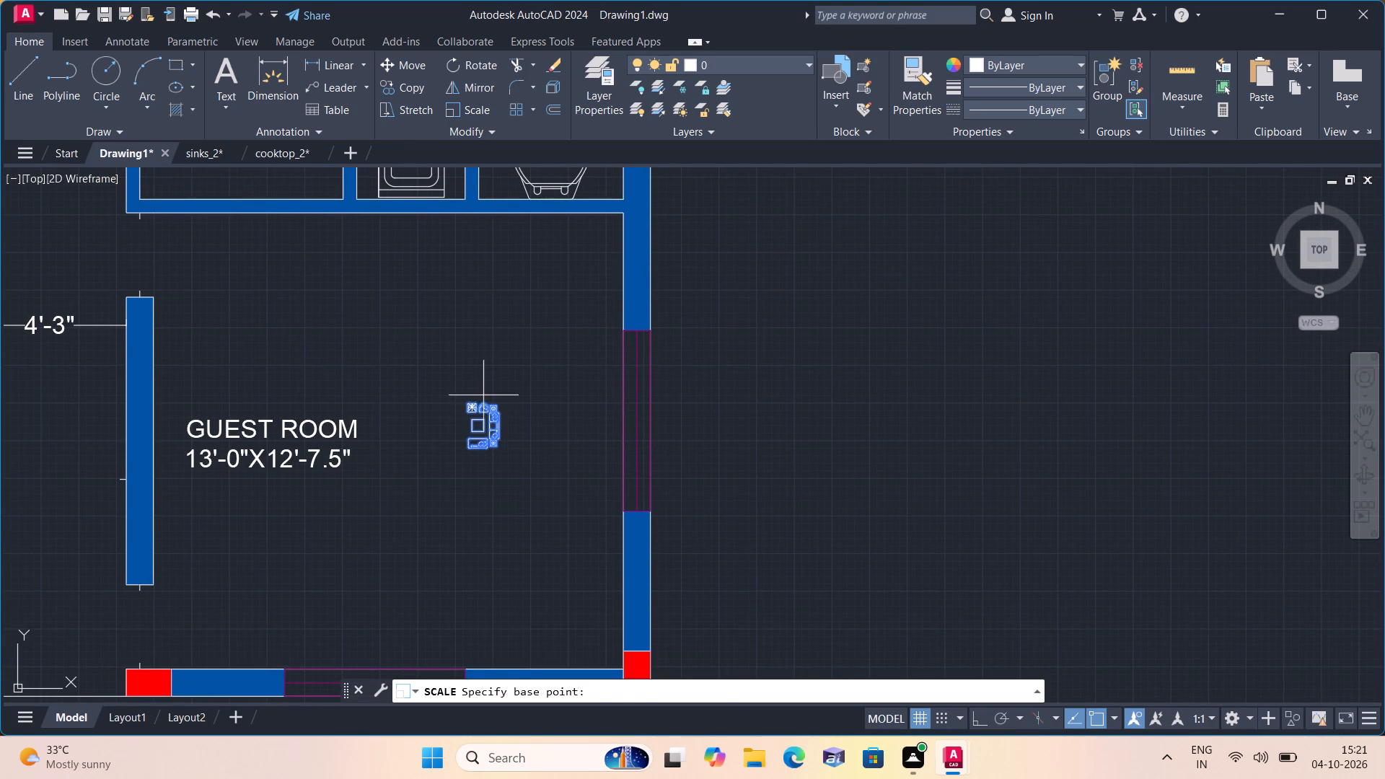
{"action": "left_click", "coordinate": [472, 423]}
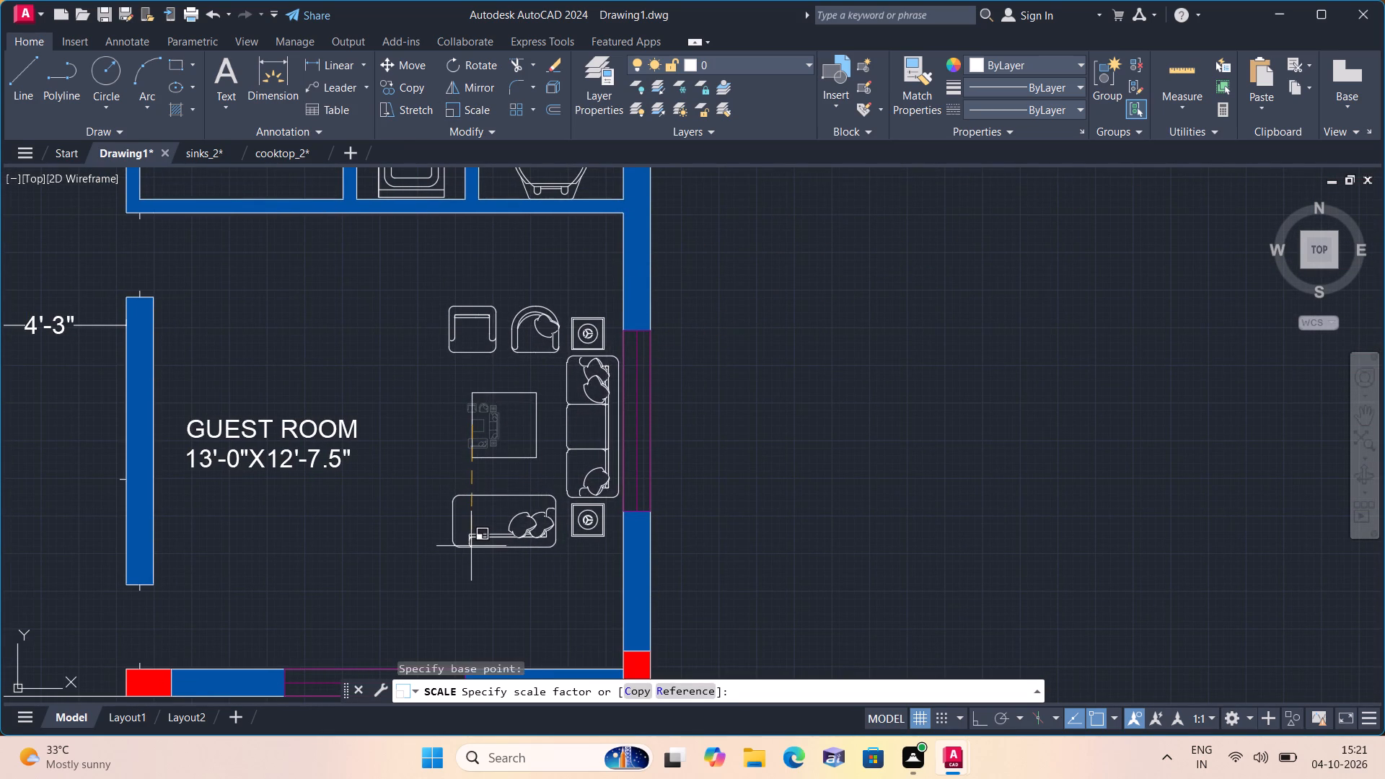
{"action": "left_click", "coordinate": [470, 542]}
{"action": "scroll", "coordinate": [454, 506], "scroll_direction": "down", "scroll_amount": 1}
{"action": "middle_click_drag", "start_coordinate": [442, 493], "coordinate": [447, 488]}
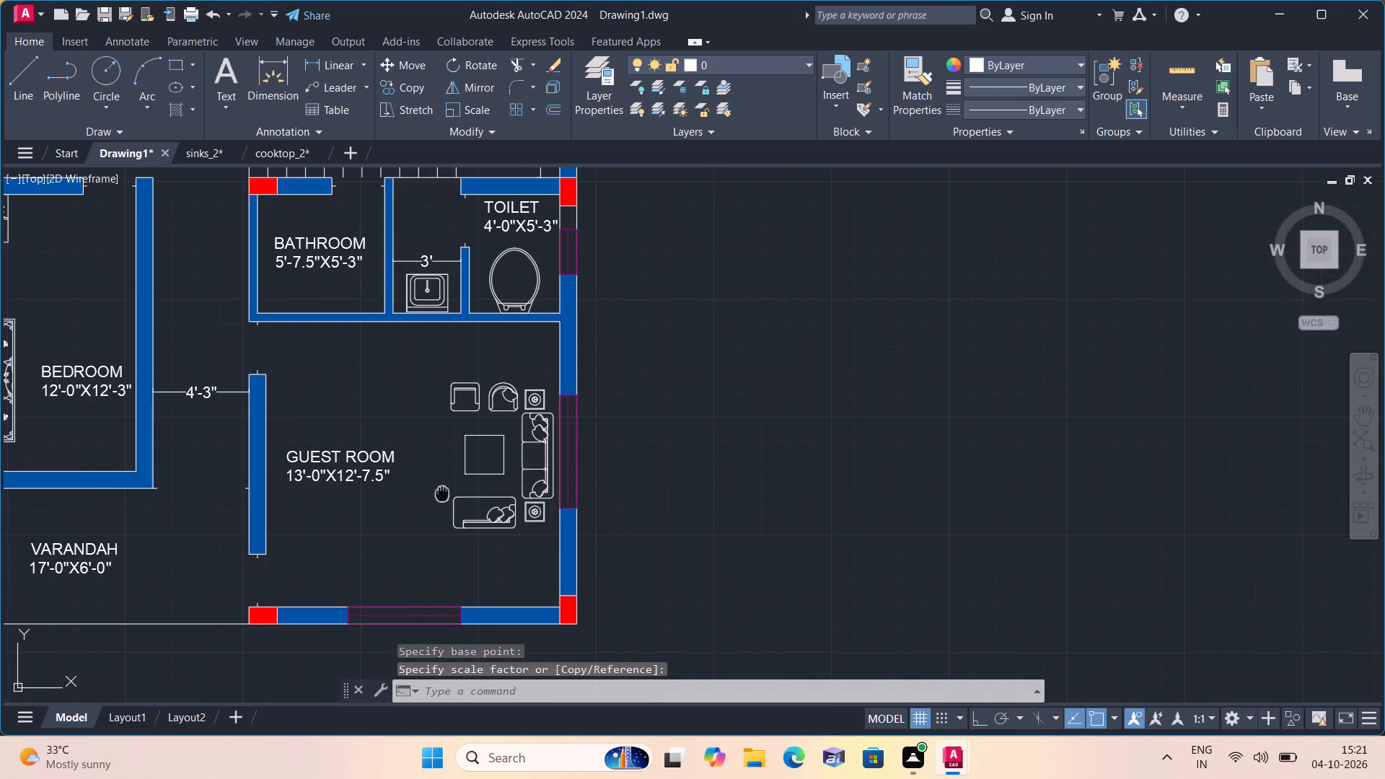
Move the whole GUEST ROOM sofa set slightly west, away from the east wall window.
{"action": "middle_click_drag", "start_coordinate": [447, 488], "coordinate": [579, 485]}
{"action": "scroll", "coordinate": [674, 524], "scroll_direction": "up", "scroll_amount": 2}
{"action": "left_click_drag", "start_coordinate": [697, 542], "coordinate": [692, 531]}
{"action": "middle_click_drag", "start_coordinate": [425, 249], "coordinate": [481, 438]}
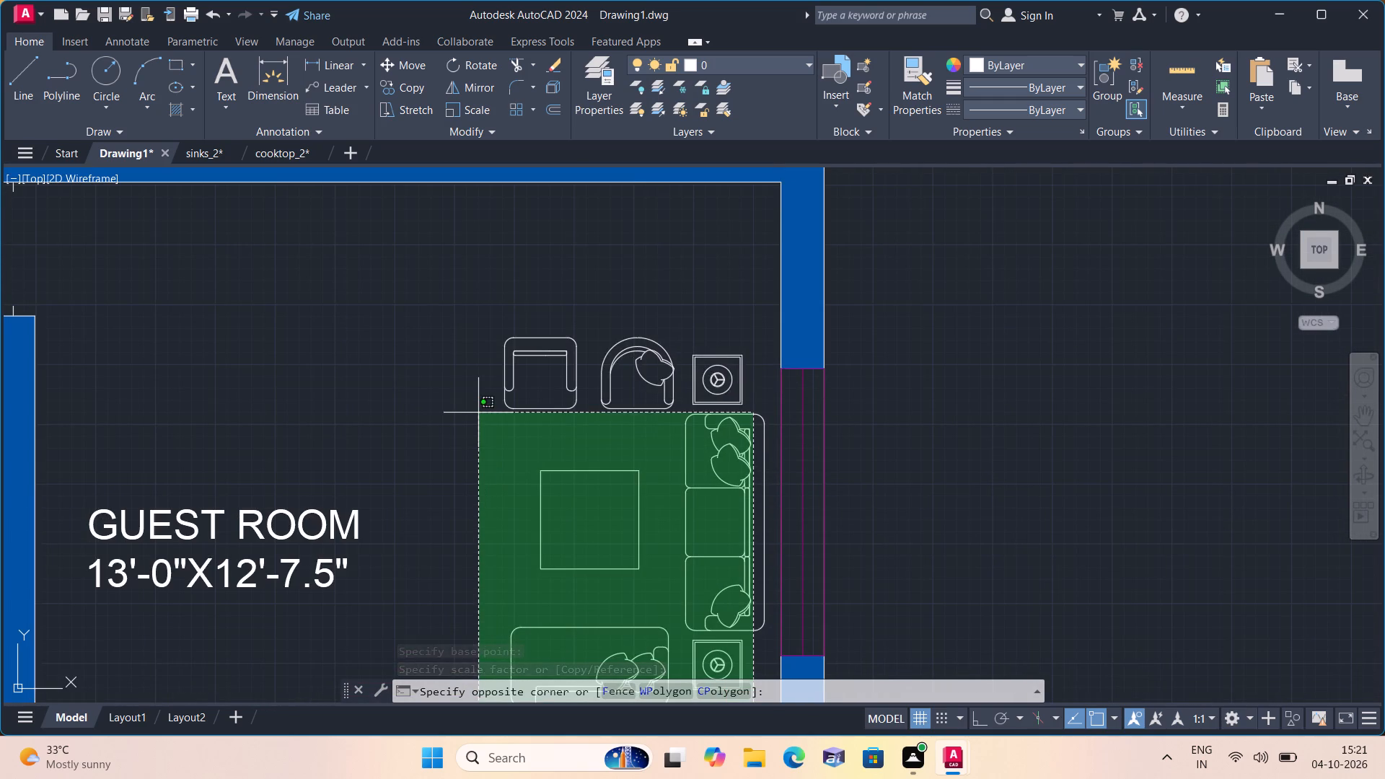
{"action": "left_click", "coordinate": [462, 312]}
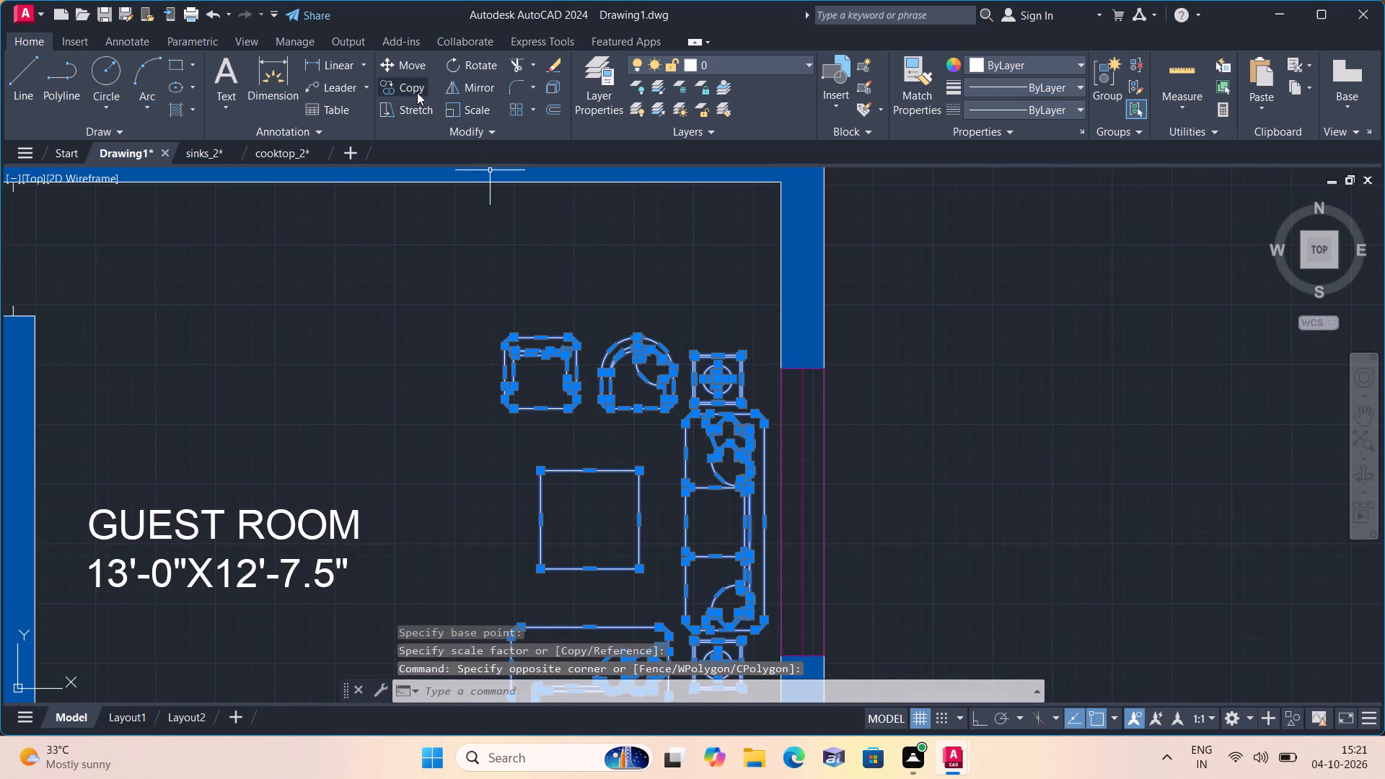
{"action": "left_click", "coordinate": [408, 61]}
{"action": "scroll", "coordinate": [525, 342], "scroll_direction": "down", "scroll_amount": 1}
{"action": "left_click", "coordinate": [583, 452]}
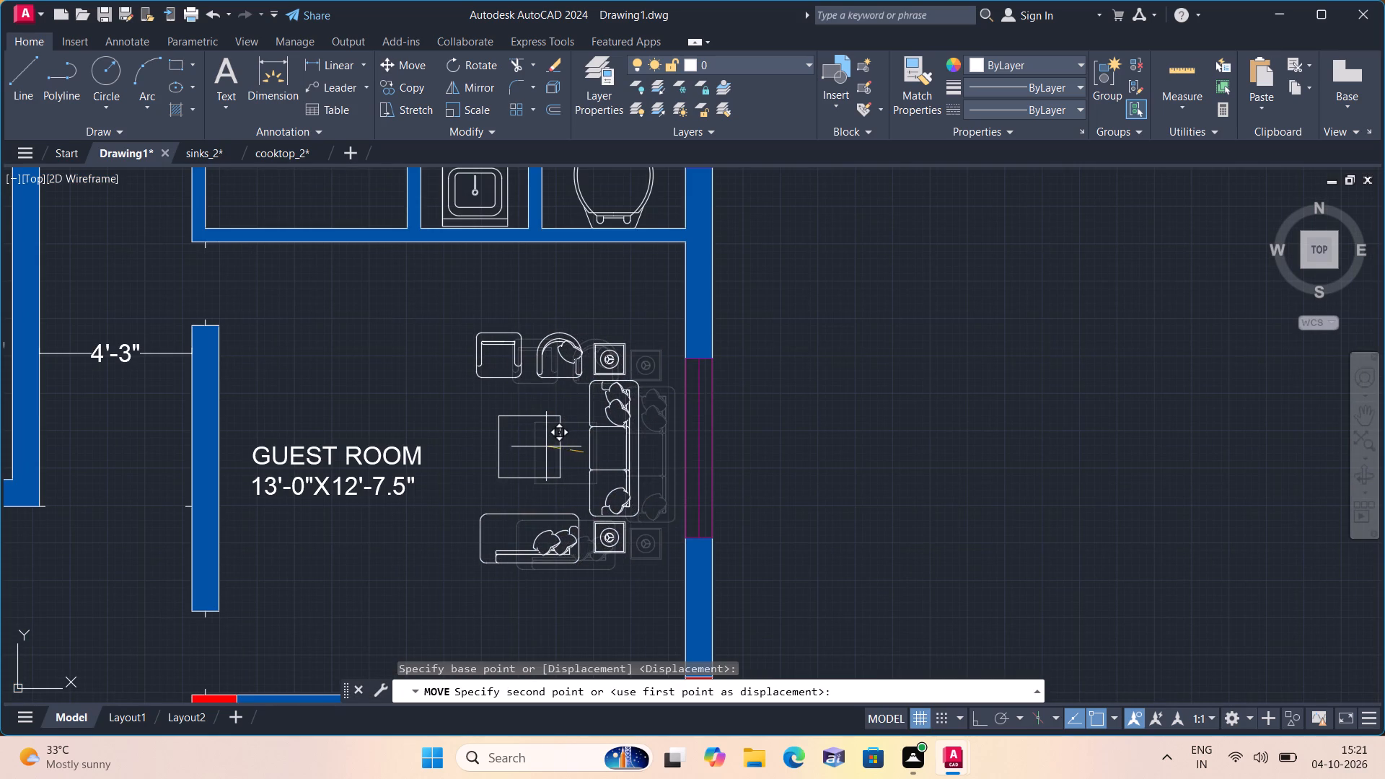
{"action": "left_click", "coordinate": [545, 446]}
Scale the GUEST ROOM sofa set up by eye about a base point just north of its centre table, bringing the long sofa near the east wall.
{"action": "left_click", "coordinate": [450, 301]}
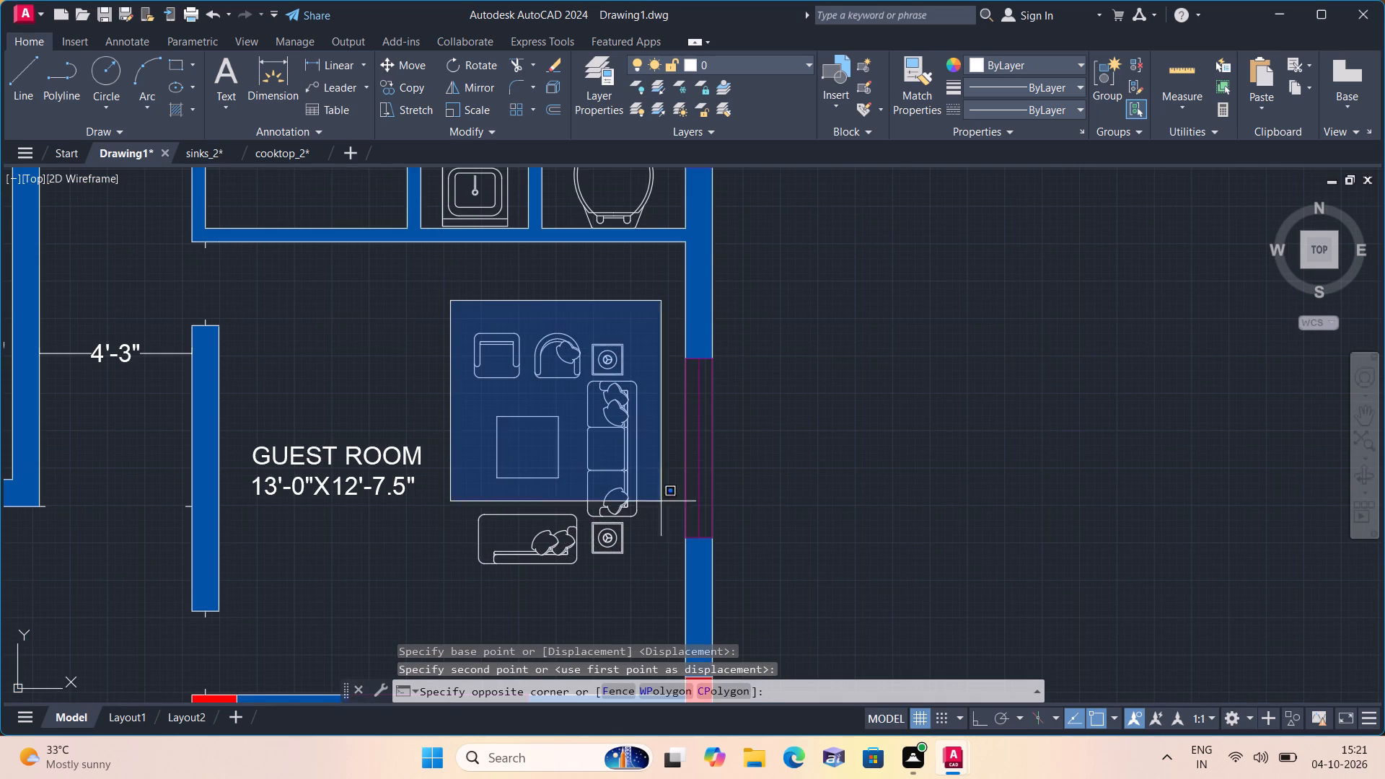
{"action": "left_click", "coordinate": [649, 580]}
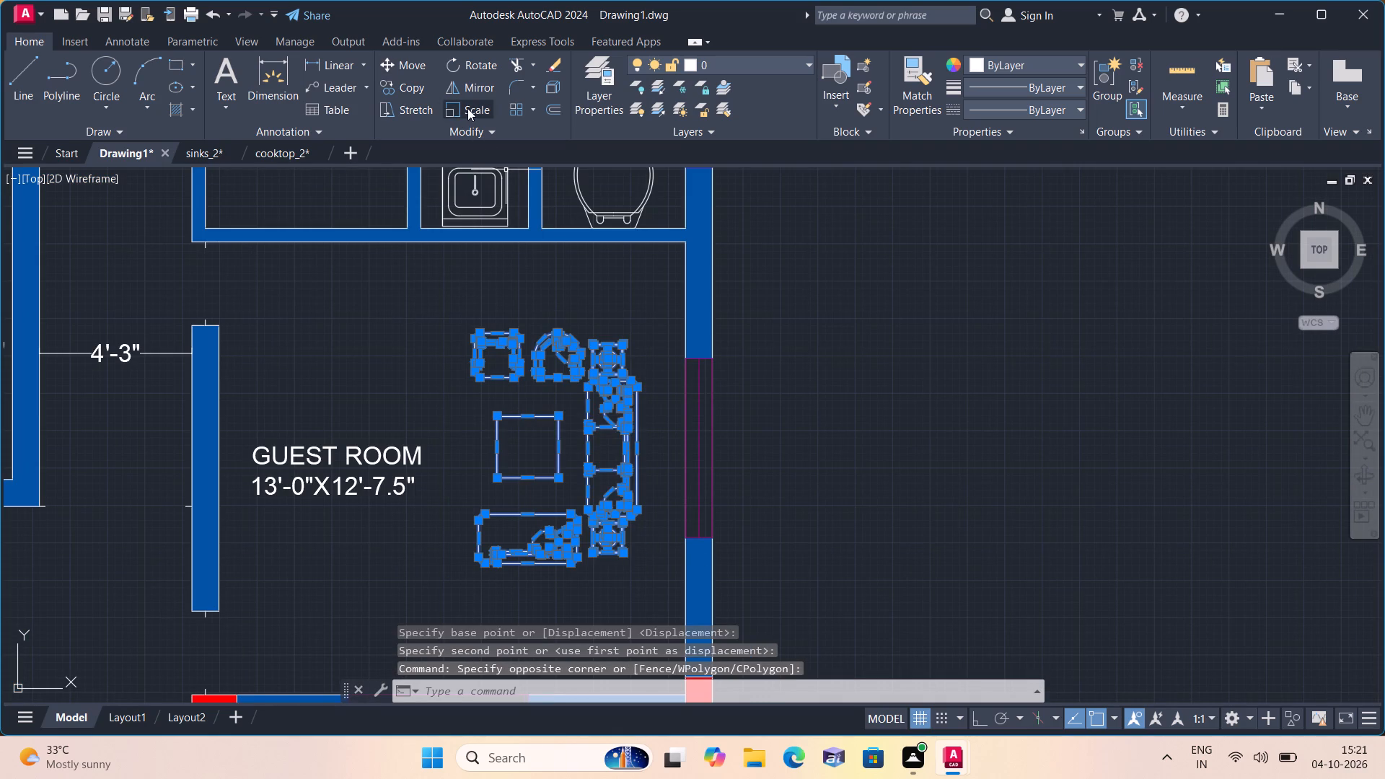
{"action": "left_click", "coordinate": [469, 108]}
{"action": "left_click_drag", "start_coordinate": [540, 379], "coordinate": [538, 389]}
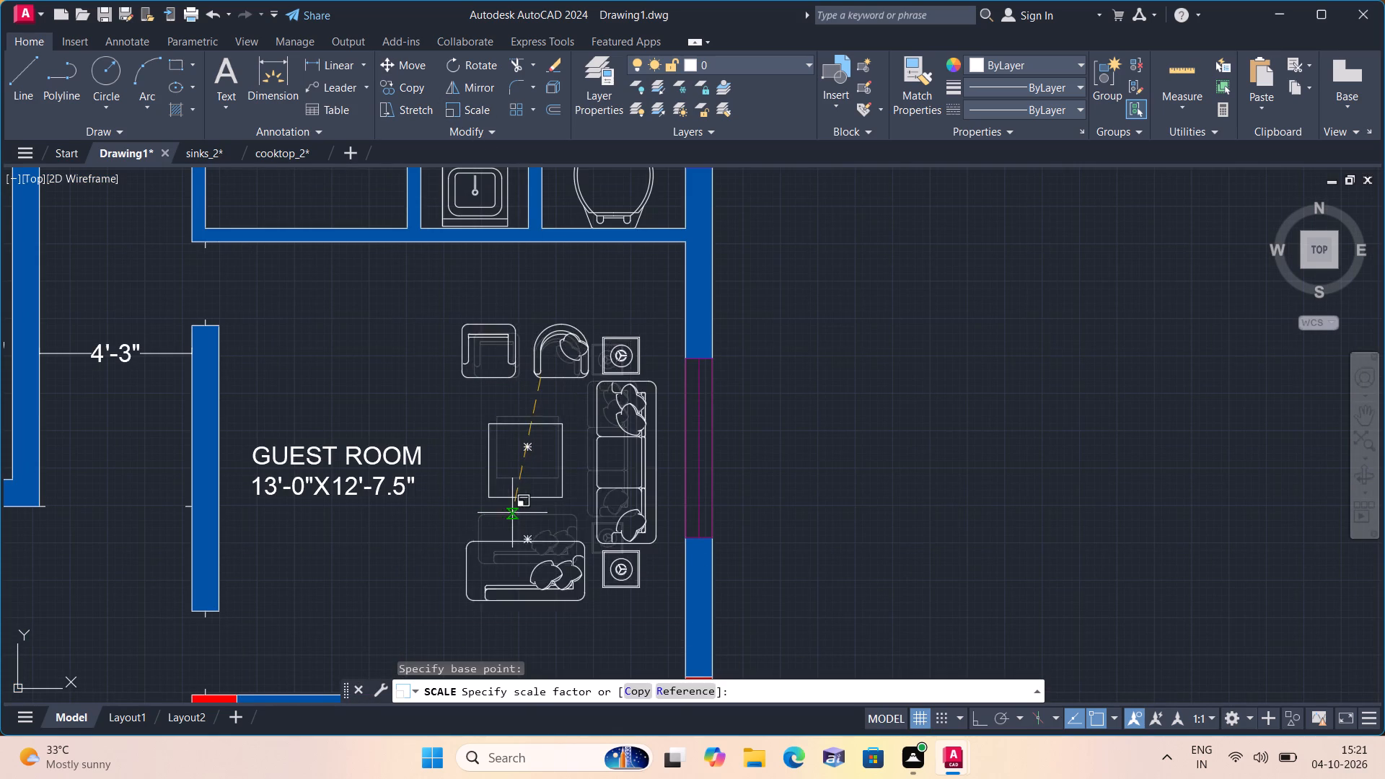
{"action": "left_click", "coordinate": [506, 536]}
Move the cooktop and the kitchen sink with drainboard together from far northwest to closer to the floor plan.
{"action": "scroll", "coordinate": [504, 531], "scroll_direction": "down", "scroll_amount": 1}
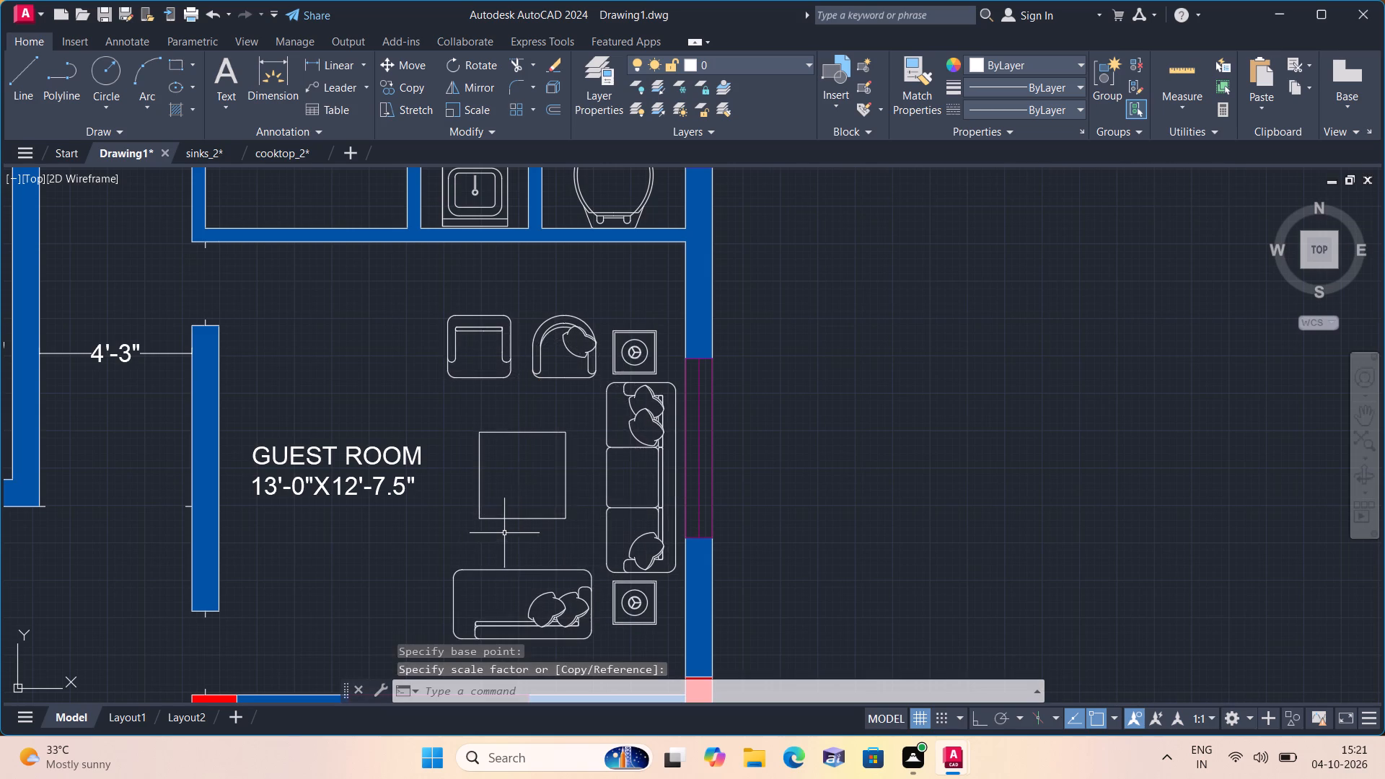
{"action": "scroll", "coordinate": [503, 529], "scroll_direction": "down", "scroll_amount": 1}
{"action": "middle_click_drag", "start_coordinate": [412, 487], "coordinate": [555, 555]}
{"action": "scroll", "coordinate": [415, 486], "scroll_direction": "down", "scroll_amount": 1}
{"action": "scroll", "coordinate": [570, 564], "scroll_direction": "down", "scroll_amount": 3}
{"action": "scroll", "coordinate": [327, 411], "scroll_direction": "down", "scroll_amount": 1}
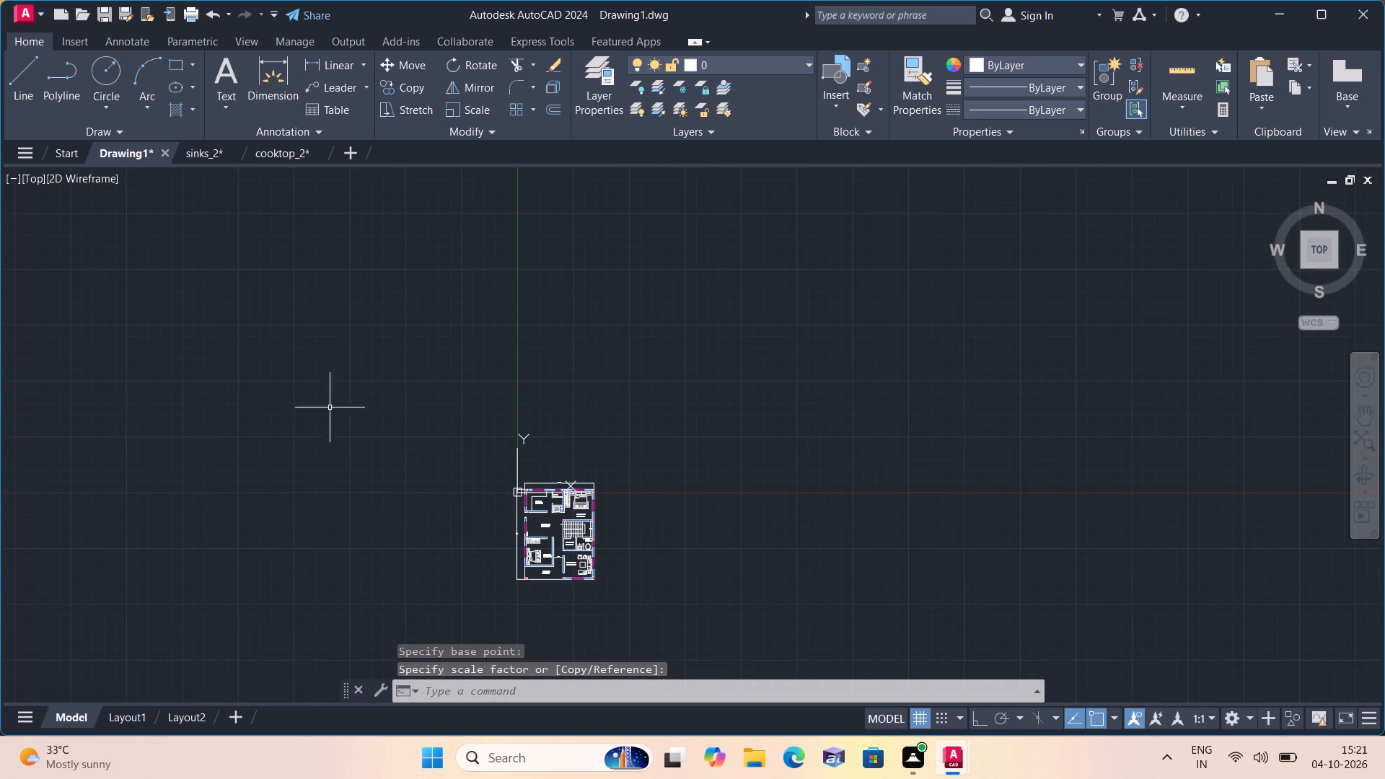
{"action": "scroll", "coordinate": [329, 413], "scroll_direction": "down", "scroll_amount": 3}
{"action": "middle_click_drag", "start_coordinate": [294, 361], "coordinate": [491, 468]}
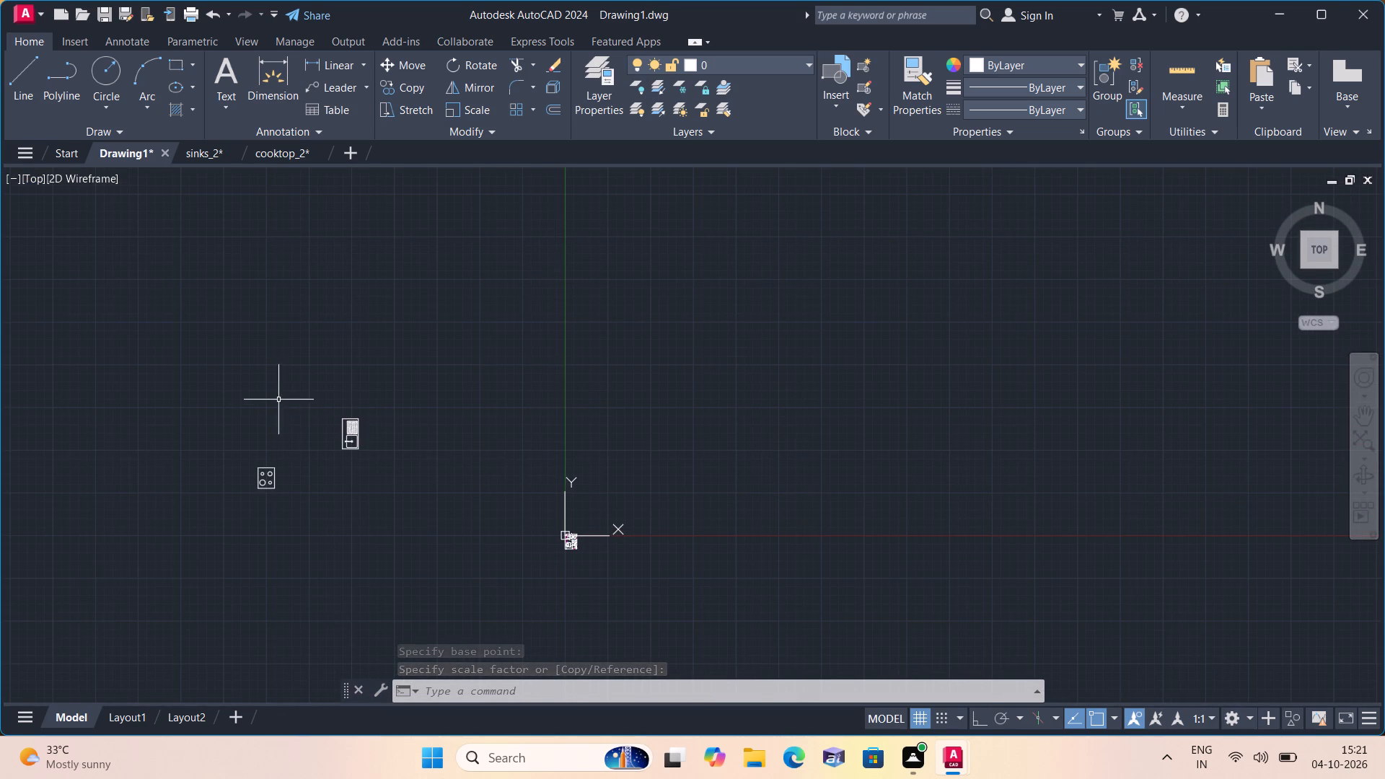
{"action": "left_click", "coordinate": [141, 428]}
{"action": "left_click", "coordinate": [417, 493]}
{"action": "left_click_drag", "start_coordinate": [475, 534], "coordinate": [457, 504]}
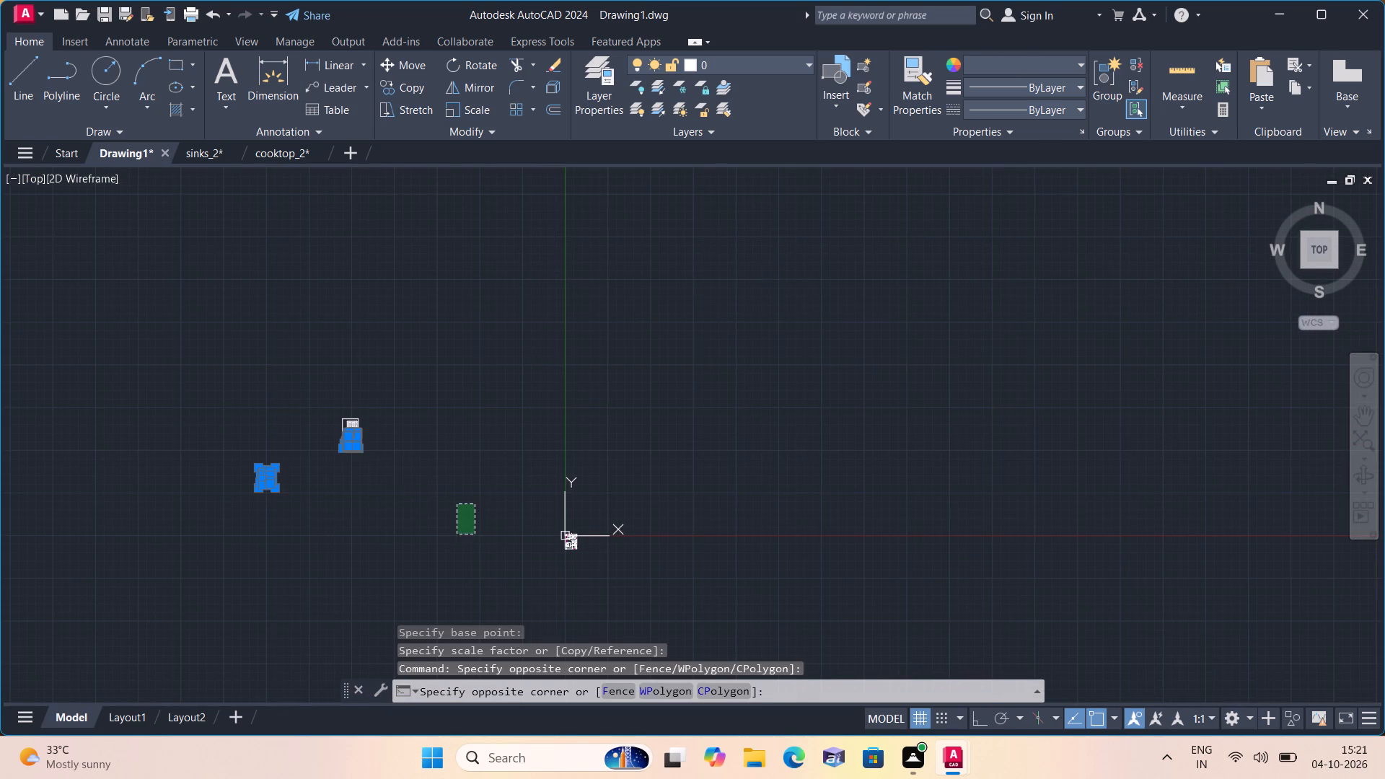
{"action": "left_click", "coordinate": [279, 374]}
{"action": "left_click", "coordinate": [390, 483]}
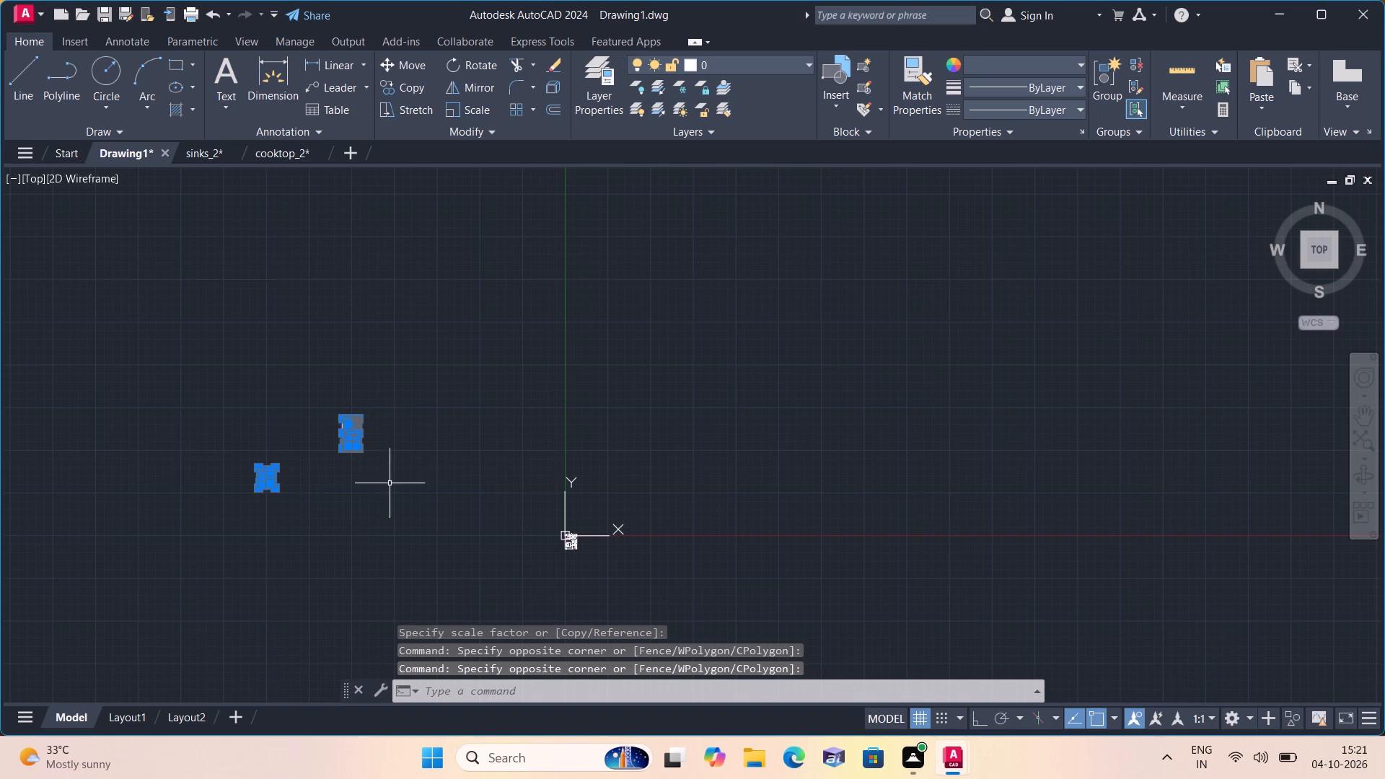
{"action": "left_click", "coordinate": [278, 351]}
{"action": "scroll", "coordinate": [335, 475], "scroll_direction": "up", "scroll_amount": 3}
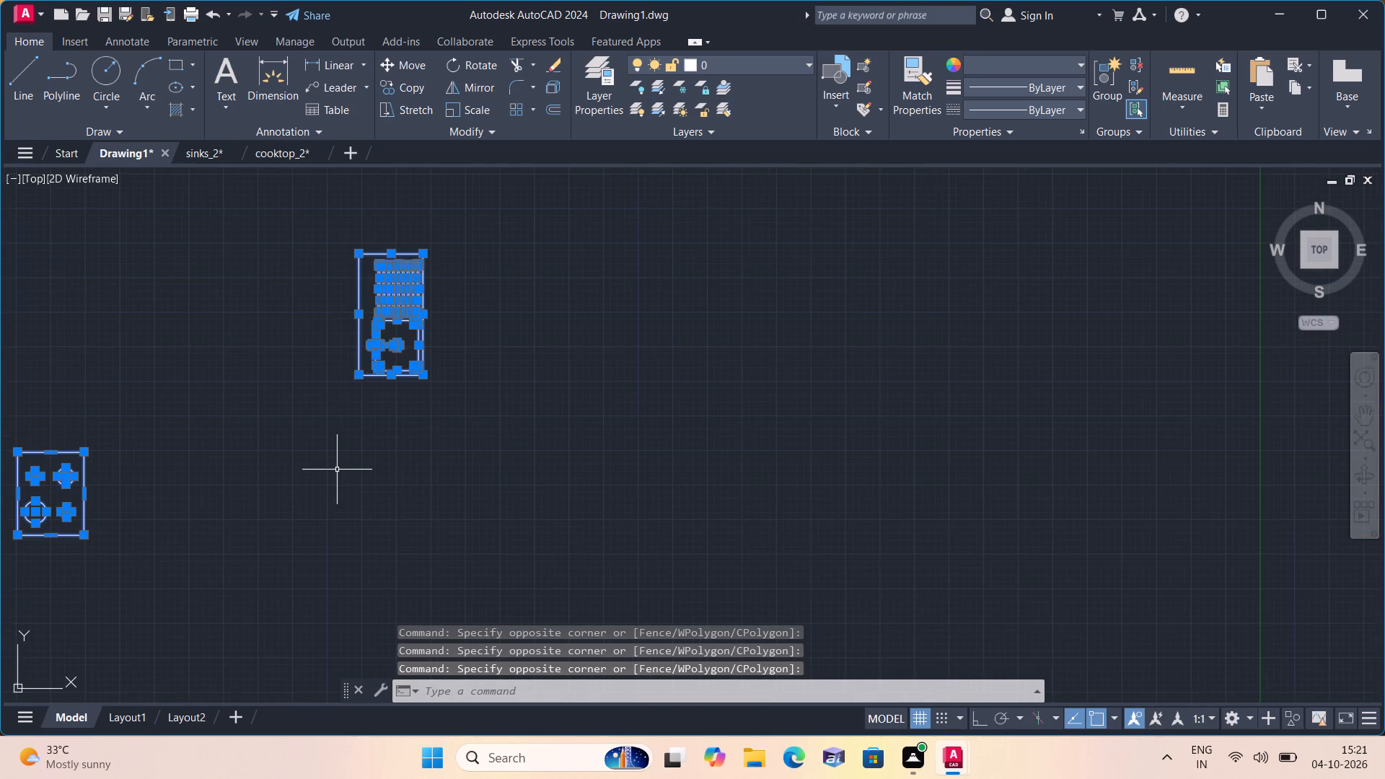
{"action": "scroll", "coordinate": [337, 470], "scroll_direction": "down", "scroll_amount": 2}
{"action": "left_click", "coordinate": [407, 60]}
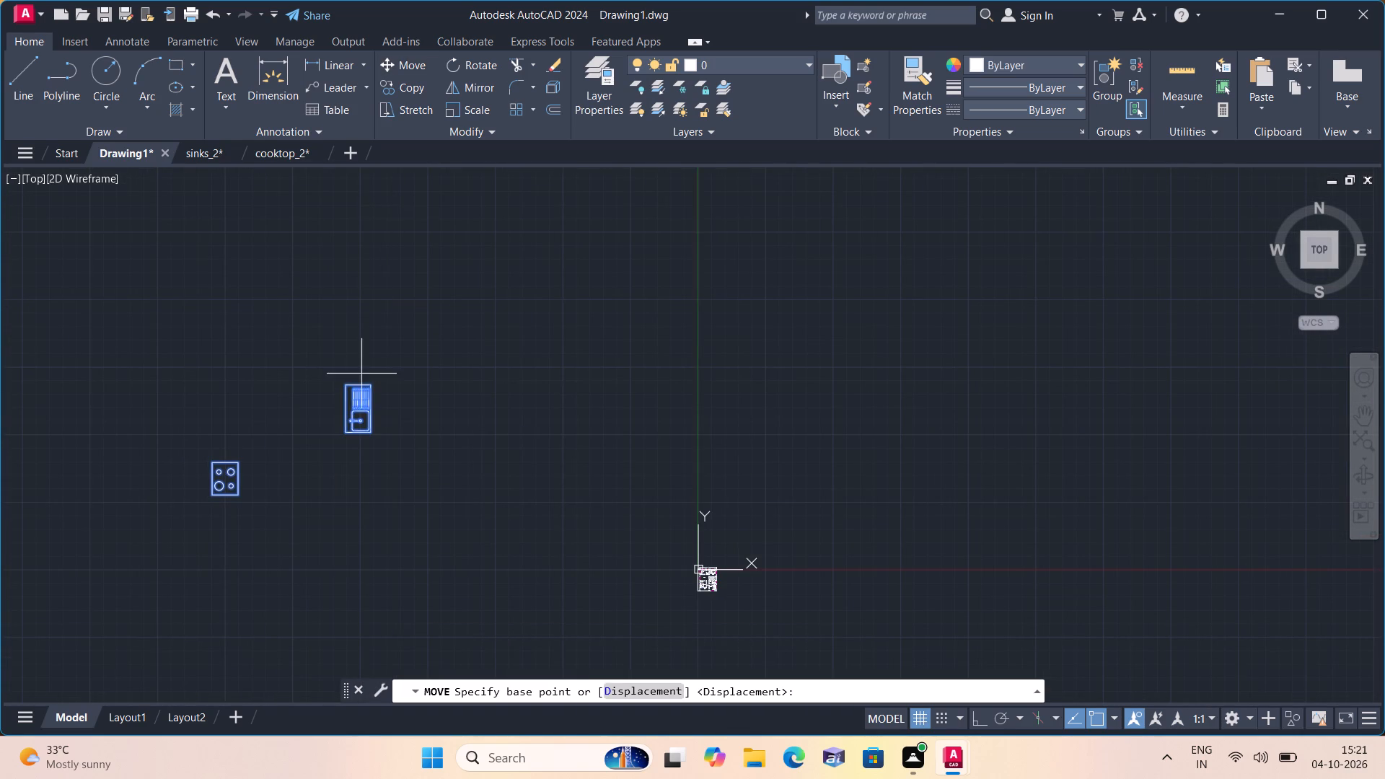
{"action": "left_click", "coordinate": [356, 414]}
{"action": "middle_click_drag", "start_coordinate": [586, 483], "coordinate": [401, 341]}
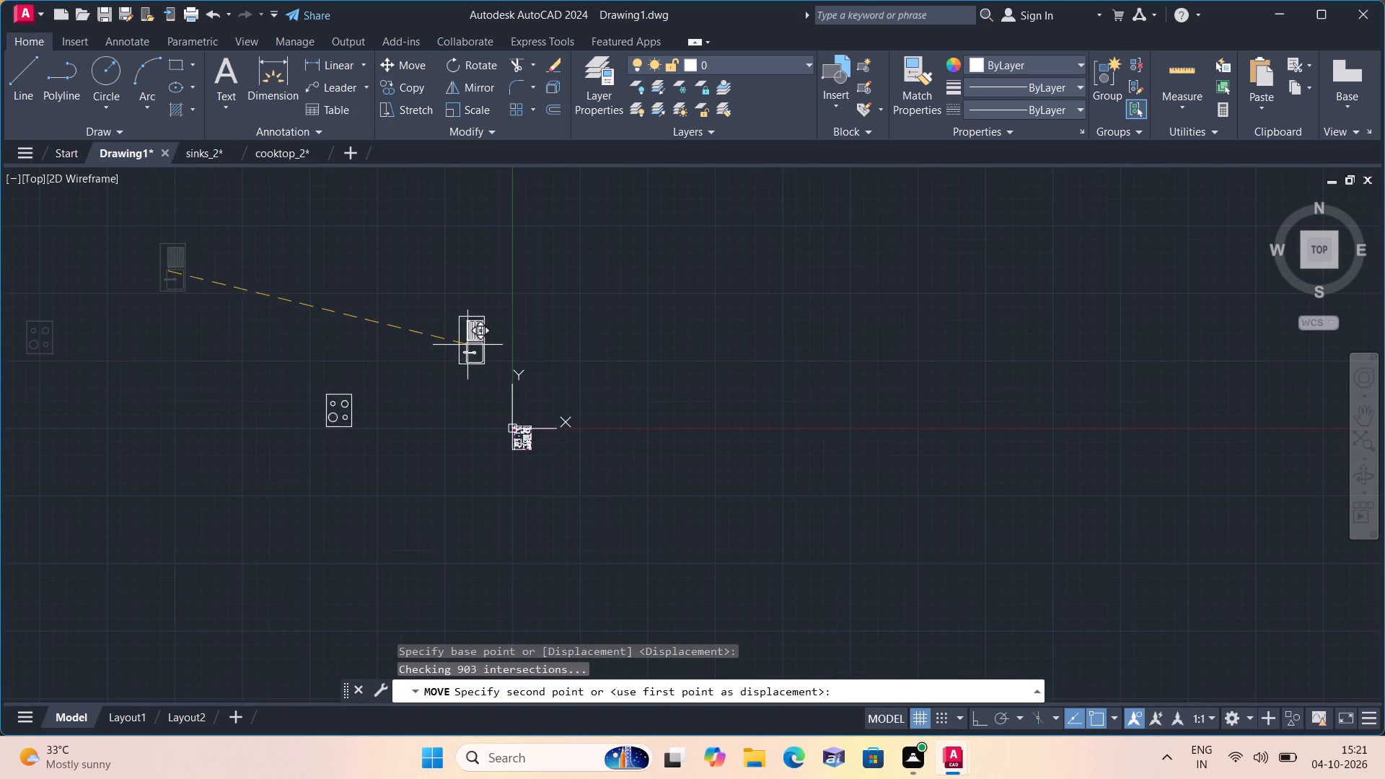
{"action": "left_click", "coordinate": [551, 358]}
Move the cooktop alone from west of the floor plan to just north of it.
{"action": "scroll", "coordinate": [498, 463], "scroll_direction": "up", "scroll_amount": 3}
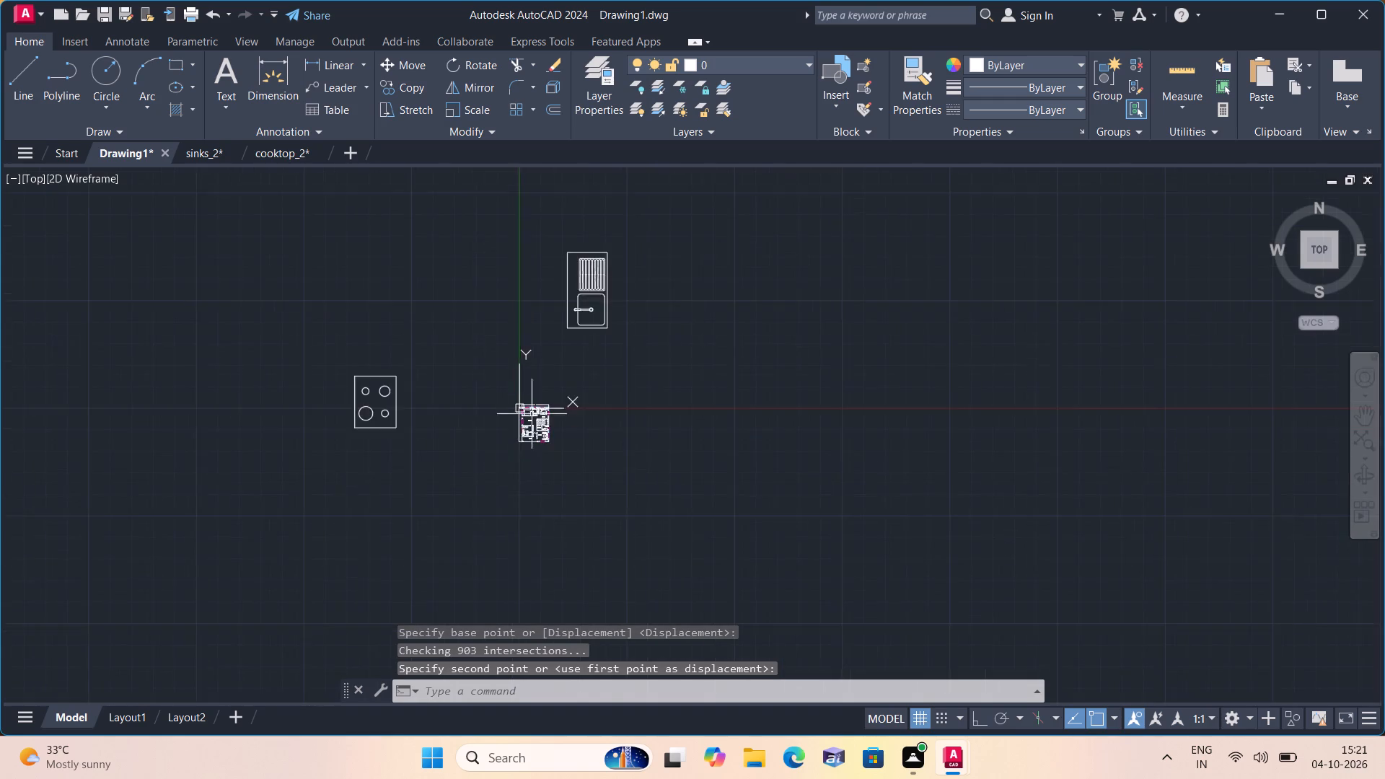
{"action": "scroll", "coordinate": [546, 400], "scroll_direction": "up", "scroll_amount": 1}
{"action": "scroll", "coordinate": [453, 464], "scroll_direction": "up", "scroll_amount": 1}
{"action": "middle_click_drag", "start_coordinate": [537, 466], "coordinate": [652, 518]}
{"action": "scroll", "coordinate": [655, 519], "scroll_direction": "down", "scroll_amount": 1}
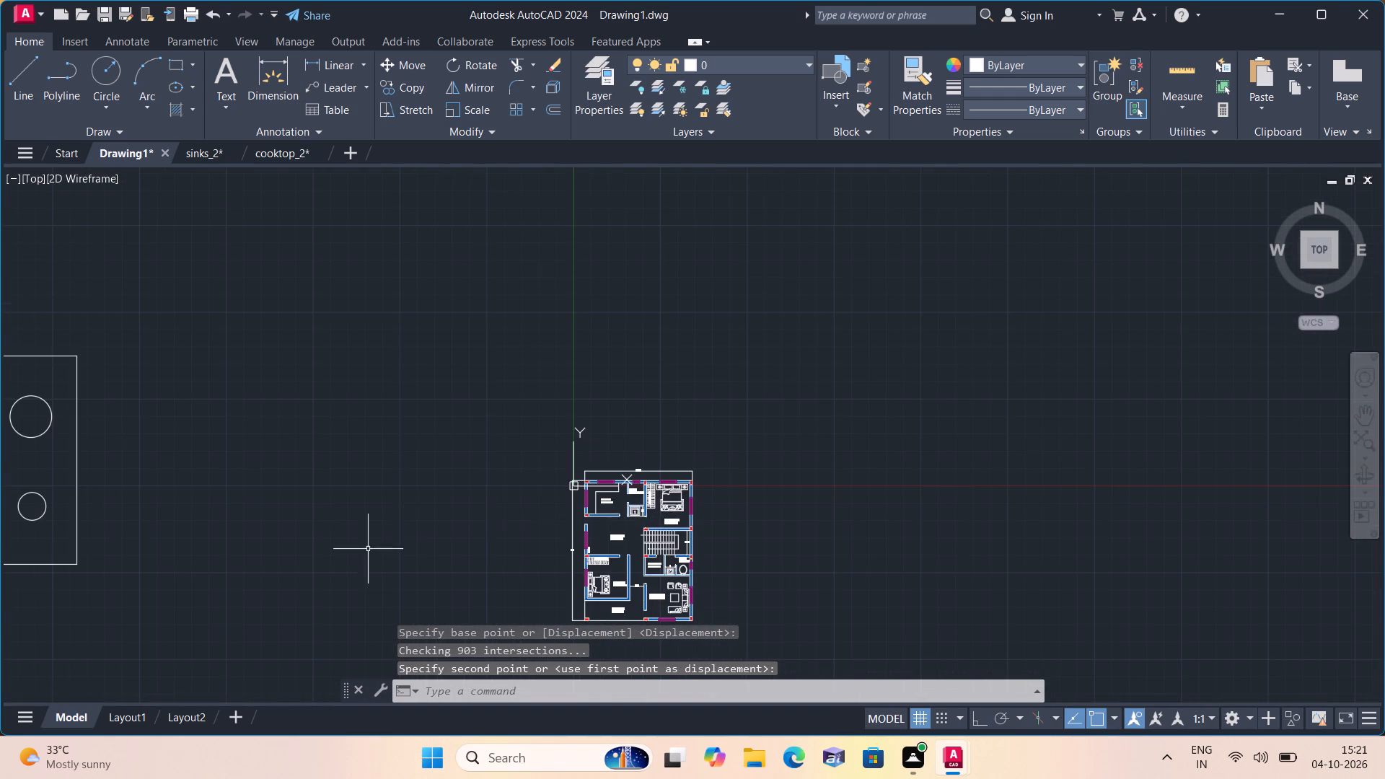
{"action": "scroll", "coordinate": [229, 541], "scroll_direction": "down", "scroll_amount": 1}
{"action": "middle_click_drag", "start_coordinate": [232, 541], "coordinate": [369, 570]}
{"action": "left_click_drag", "start_coordinate": [335, 625], "coordinate": [268, 522]}
{"action": "left_click", "coordinate": [82, 377]}
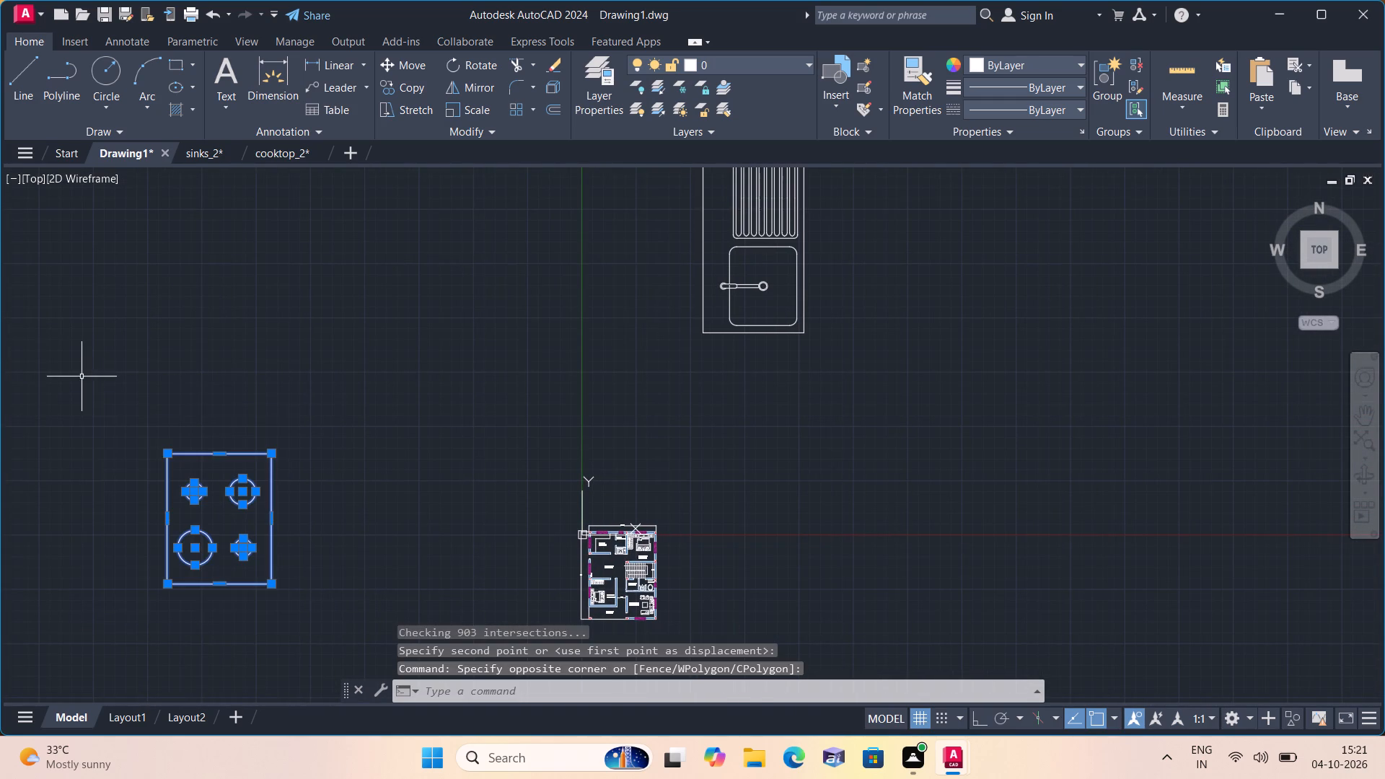
{"action": "left_click", "coordinate": [420, 63]}
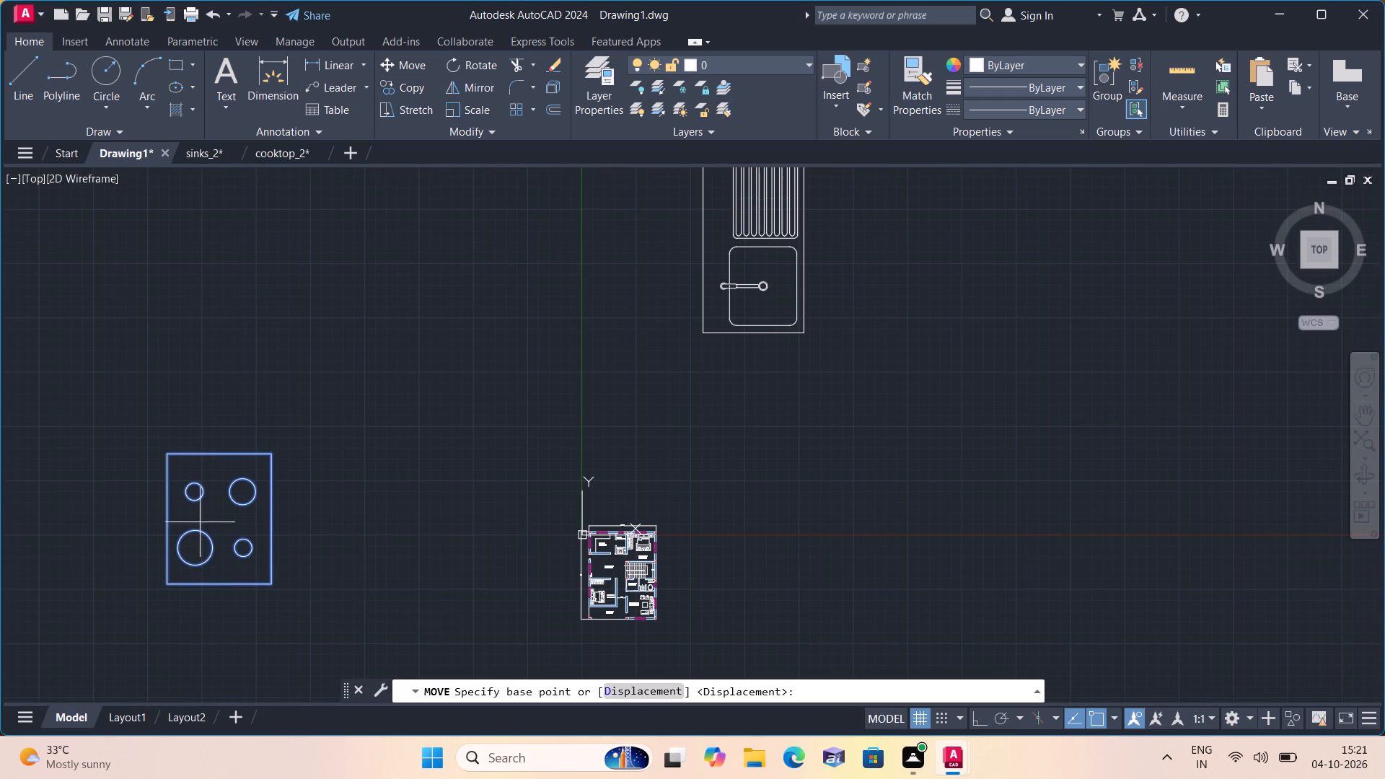
{"action": "left_click", "coordinate": [239, 519]}
{"action": "scroll", "coordinate": [670, 432], "scroll_direction": "up", "scroll_amount": 3}
{"action": "left_click", "coordinate": [607, 430]}
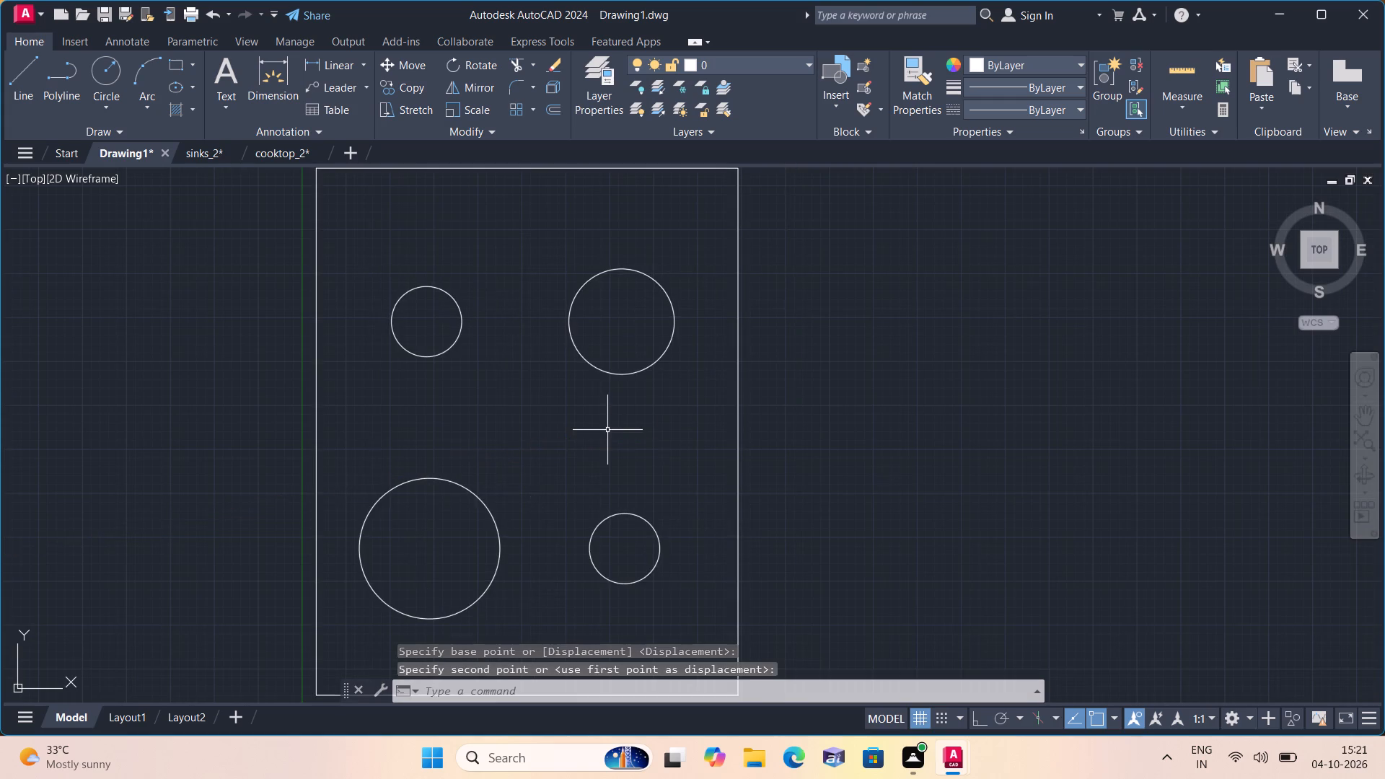
Scale the cooktop, north of the floor plan, far down by eye about a base point near its middle.
{"action": "scroll", "coordinate": [608, 418], "scroll_direction": "down", "scroll_amount": 2}
{"action": "left_click", "coordinate": [716, 544]}
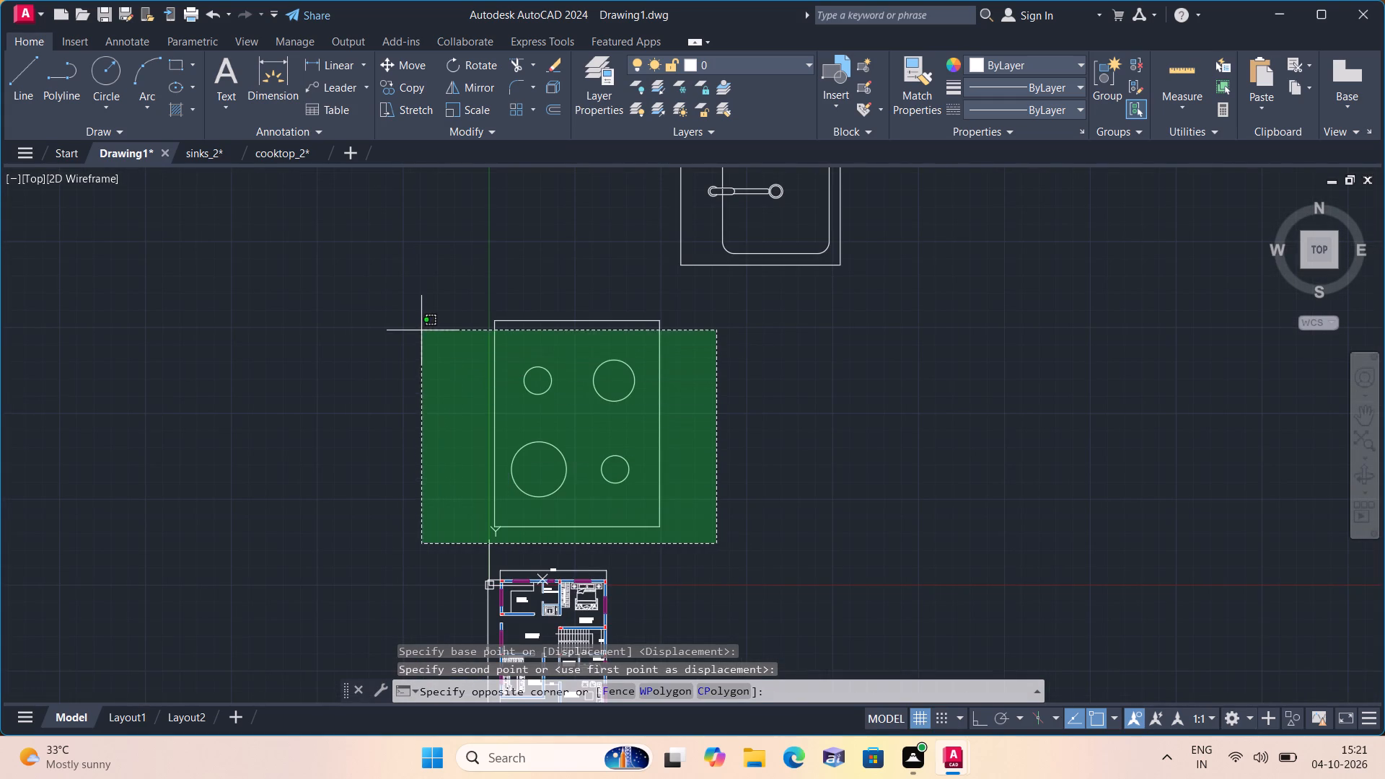
{"action": "left_click", "coordinate": [417, 299]}
{"action": "left_click", "coordinate": [485, 104]}
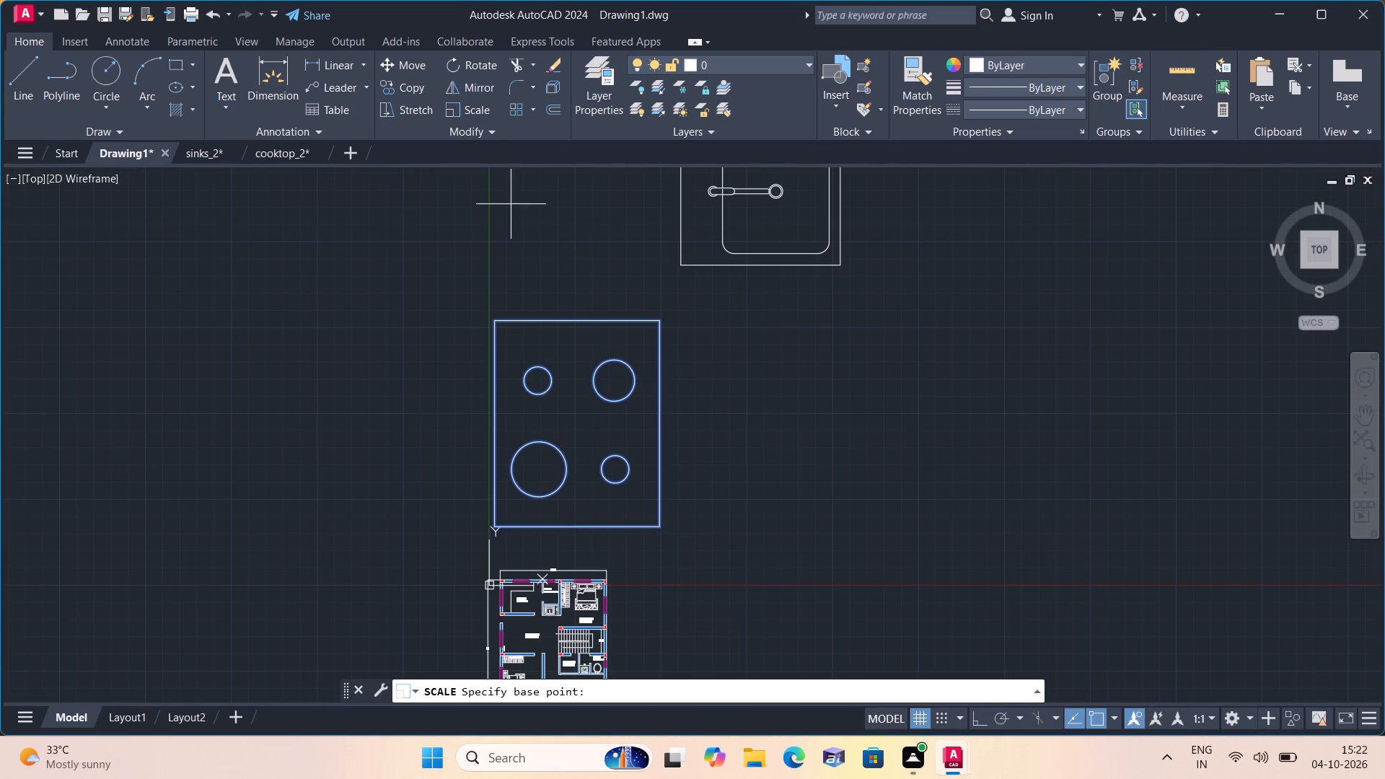
{"action": "left_click", "coordinate": [561, 412]}
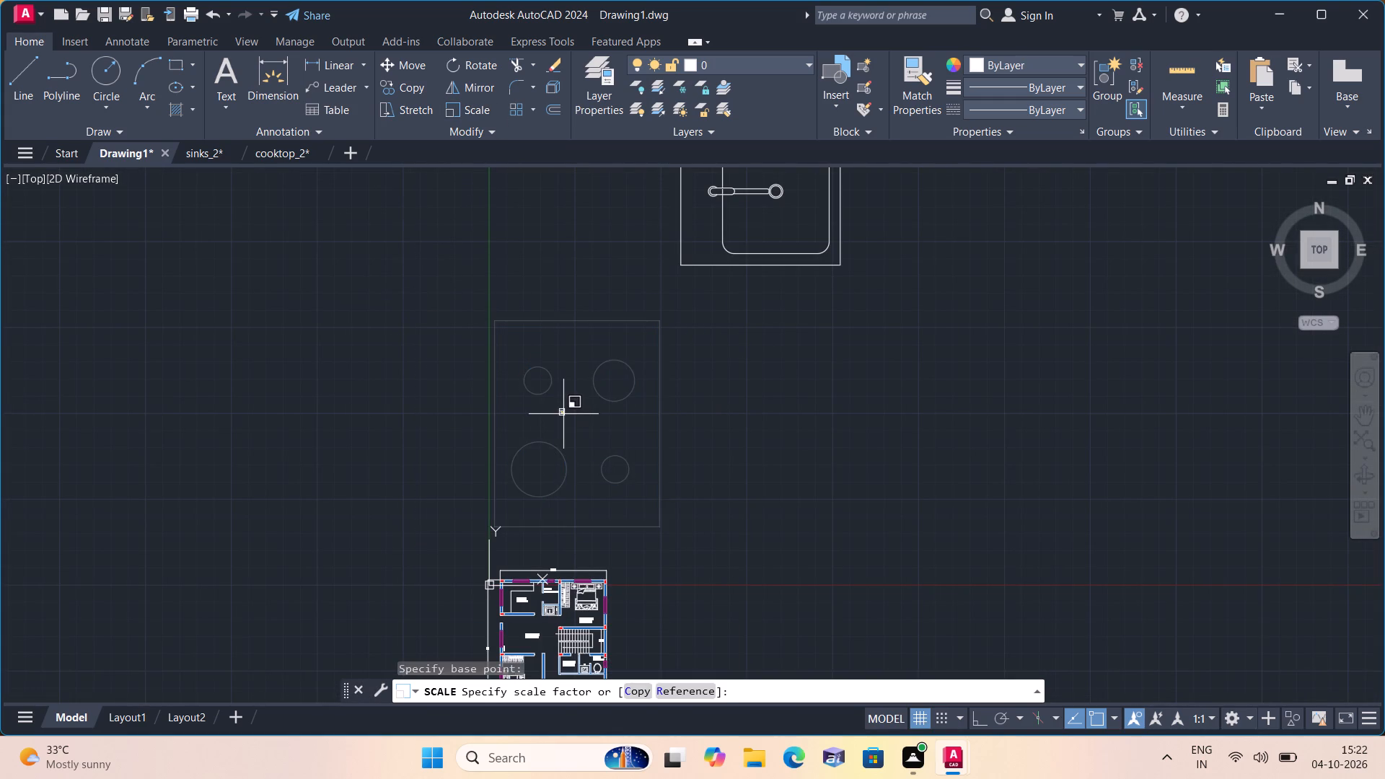
{"action": "left_click", "coordinate": [563, 414]}
Move the reduced cooktop onto the KITCHEN's west counter, beside the west wall window.
{"action": "scroll", "coordinate": [563, 414], "scroll_direction": "up", "scroll_amount": 3}
{"action": "left_click", "coordinate": [500, 368]}
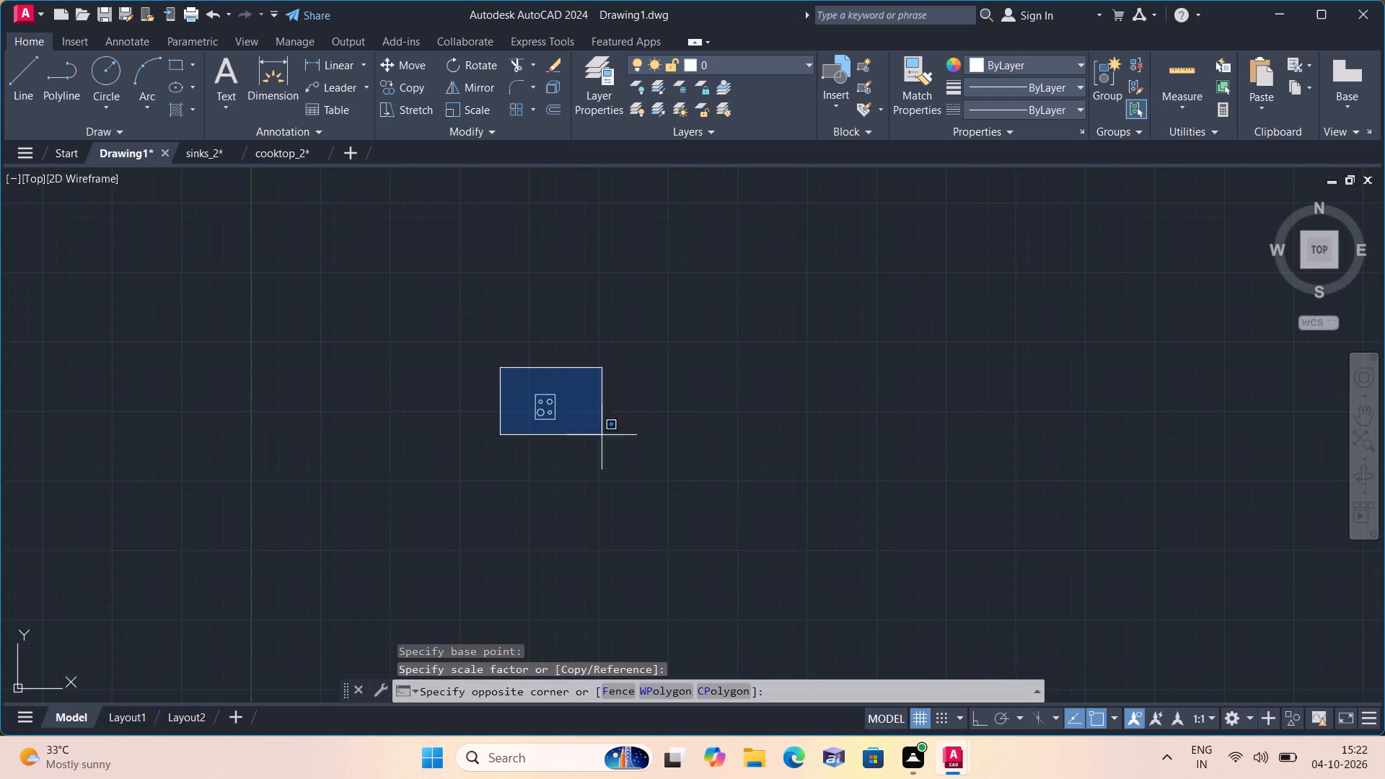
{"action": "left_click", "coordinate": [612, 441]}
{"action": "left_click", "coordinate": [415, 66]}
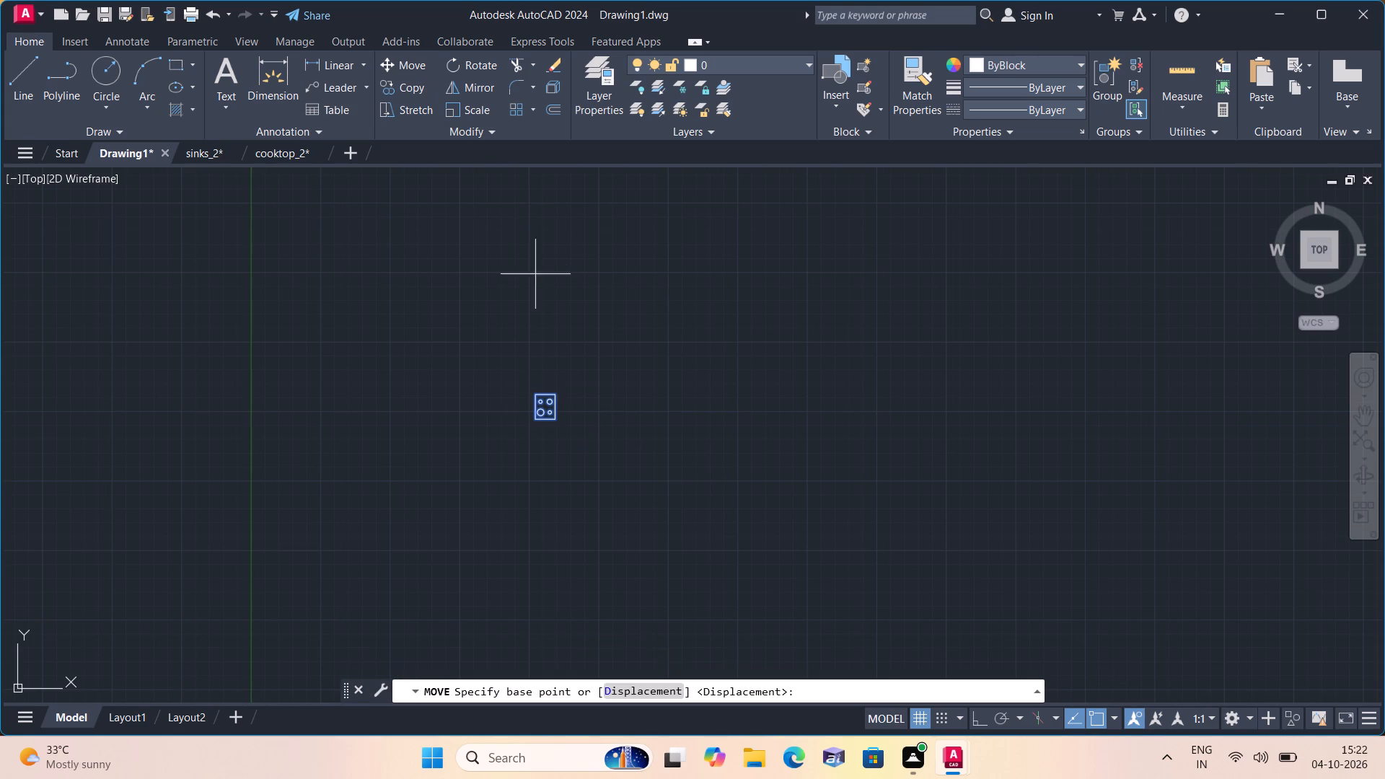
{"action": "left_click", "coordinate": [544, 416]}
{"action": "scroll", "coordinate": [509, 467], "scroll_direction": "down", "scroll_amount": 1}
{"action": "middle_click_drag", "start_coordinate": [489, 582], "coordinate": [708, 270]}
{"action": "scroll", "coordinate": [487, 582], "scroll_direction": "down", "scroll_amount": 1}
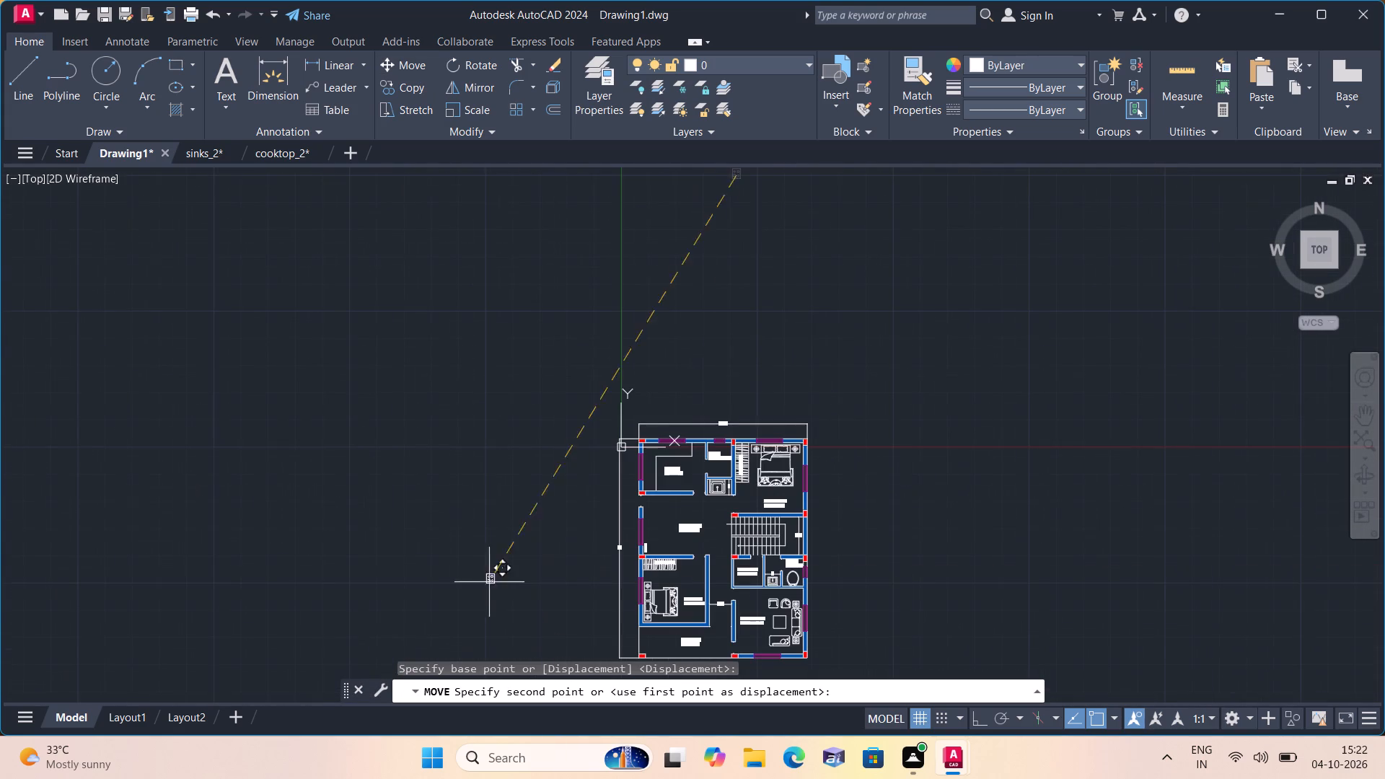
{"action": "scroll", "coordinate": [654, 463], "scroll_direction": "up", "scroll_amount": 6}
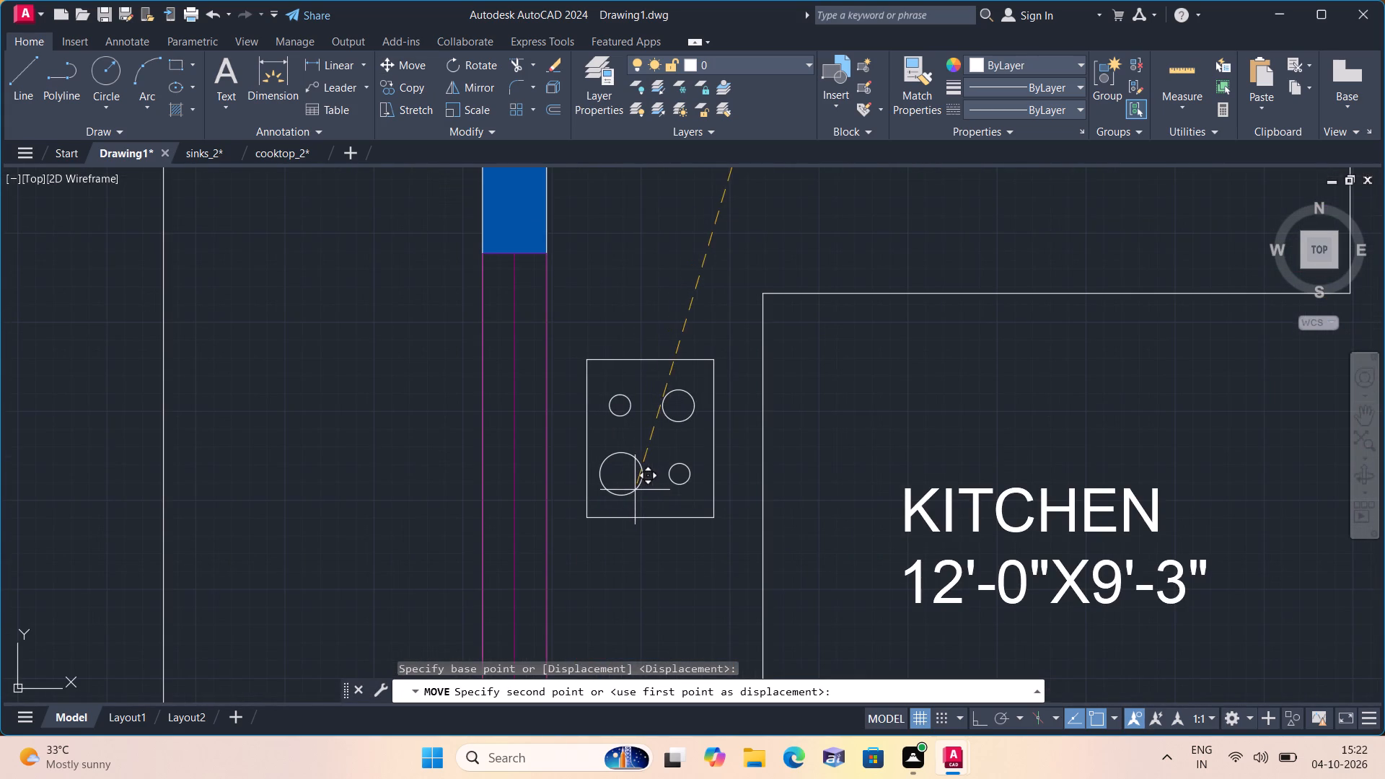
{"action": "left_click", "coordinate": [635, 490]}
Scale the kitchen sink with drainboard, northeast of the floor plan, far down by eye about a base point near its middle.
{"action": "scroll", "coordinate": [607, 468], "scroll_direction": "down", "scroll_amount": 2}
{"action": "scroll", "coordinate": [594, 477], "scroll_direction": "up", "scroll_amount": 1}
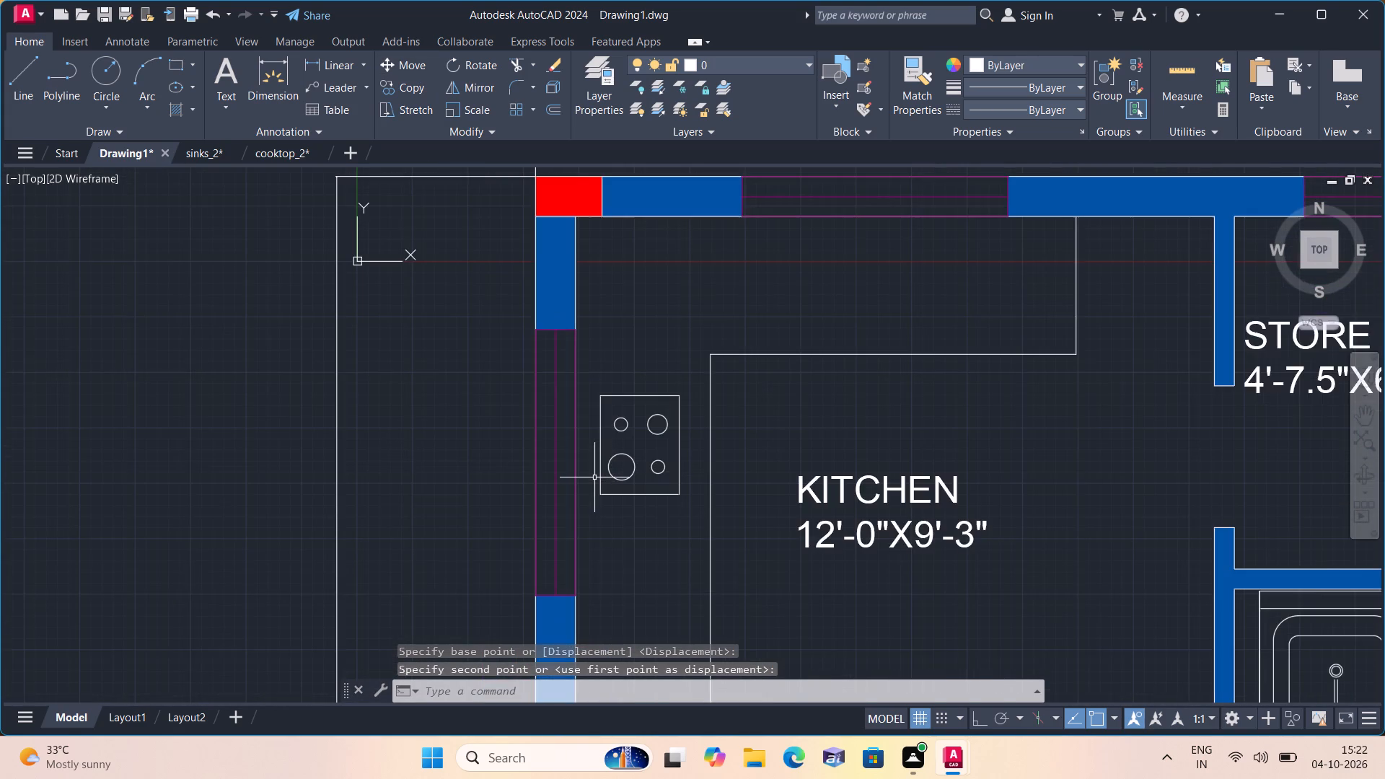
{"action": "scroll", "coordinate": [594, 477], "scroll_direction": "down", "scroll_amount": 2}
{"action": "scroll", "coordinate": [594, 477], "scroll_direction": "up", "scroll_amount": 1}
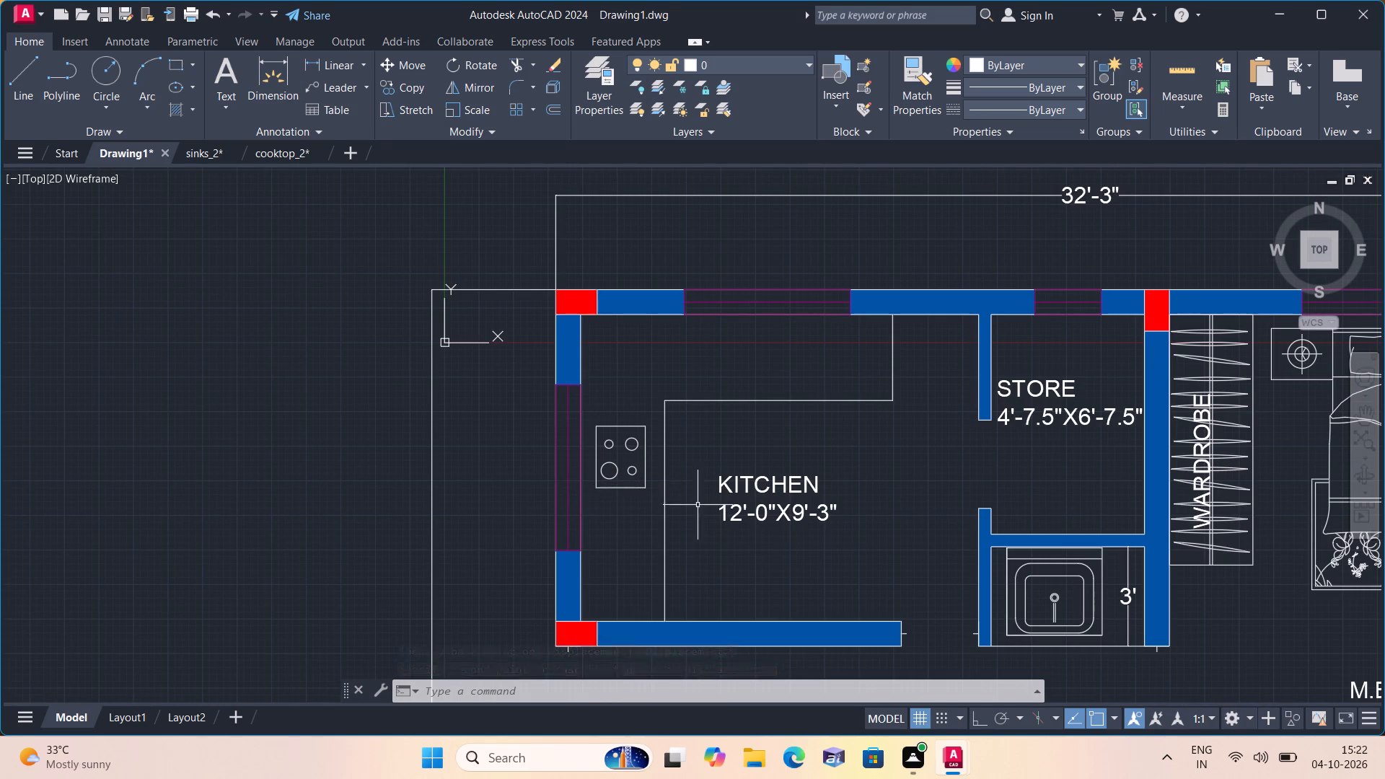
{"action": "middle_click_drag", "start_coordinate": [684, 479], "coordinate": [612, 560]}
{"action": "scroll", "coordinate": [604, 565], "scroll_direction": "down", "scroll_amount": 5}
{"action": "middle_click_drag", "start_coordinate": [791, 283], "coordinate": [778, 433]}
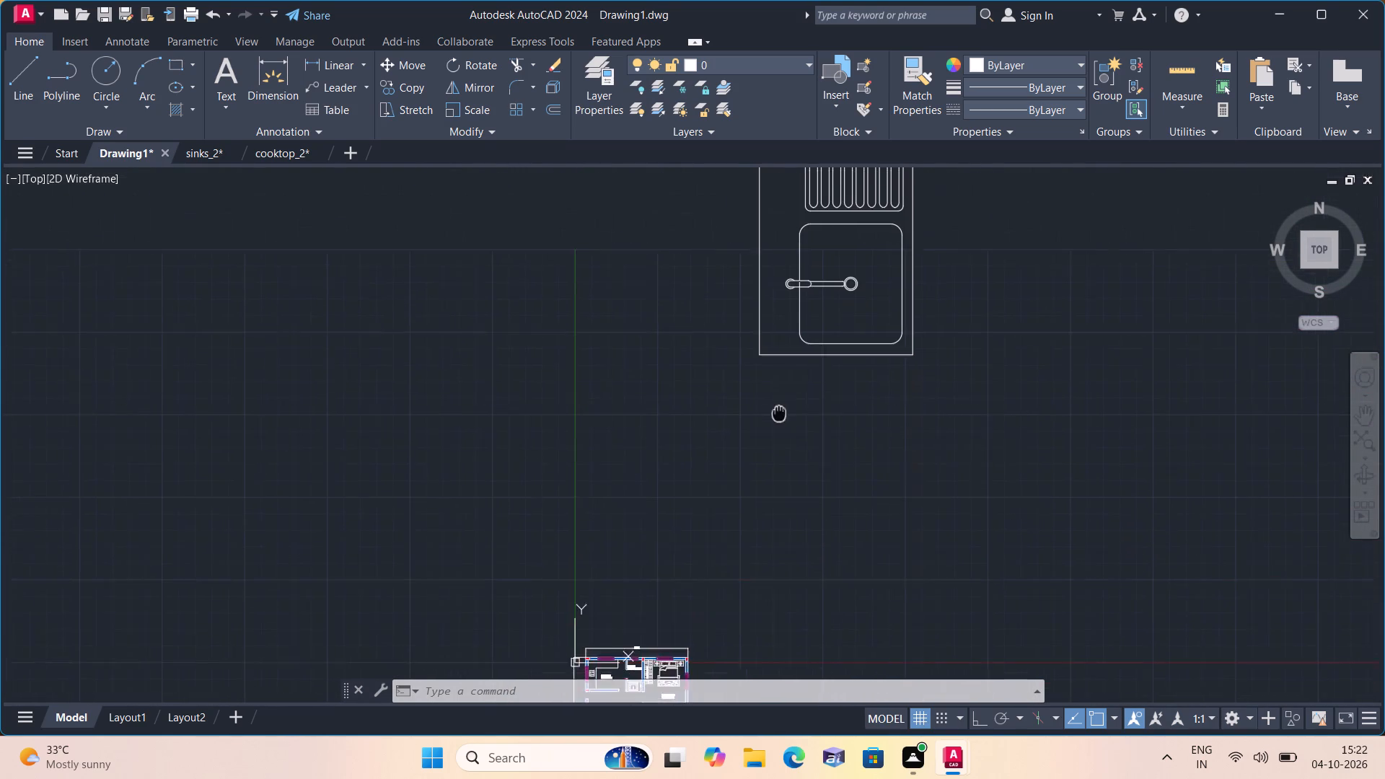
{"action": "scroll", "coordinate": [776, 302], "scroll_direction": "down", "scroll_amount": 1}
{"action": "middle_click_drag", "start_coordinate": [776, 302], "coordinate": [772, 405]}
{"action": "left_click_drag", "start_coordinate": [729, 229], "coordinate": [743, 261]}
{"action": "left_click", "coordinate": [915, 541]}
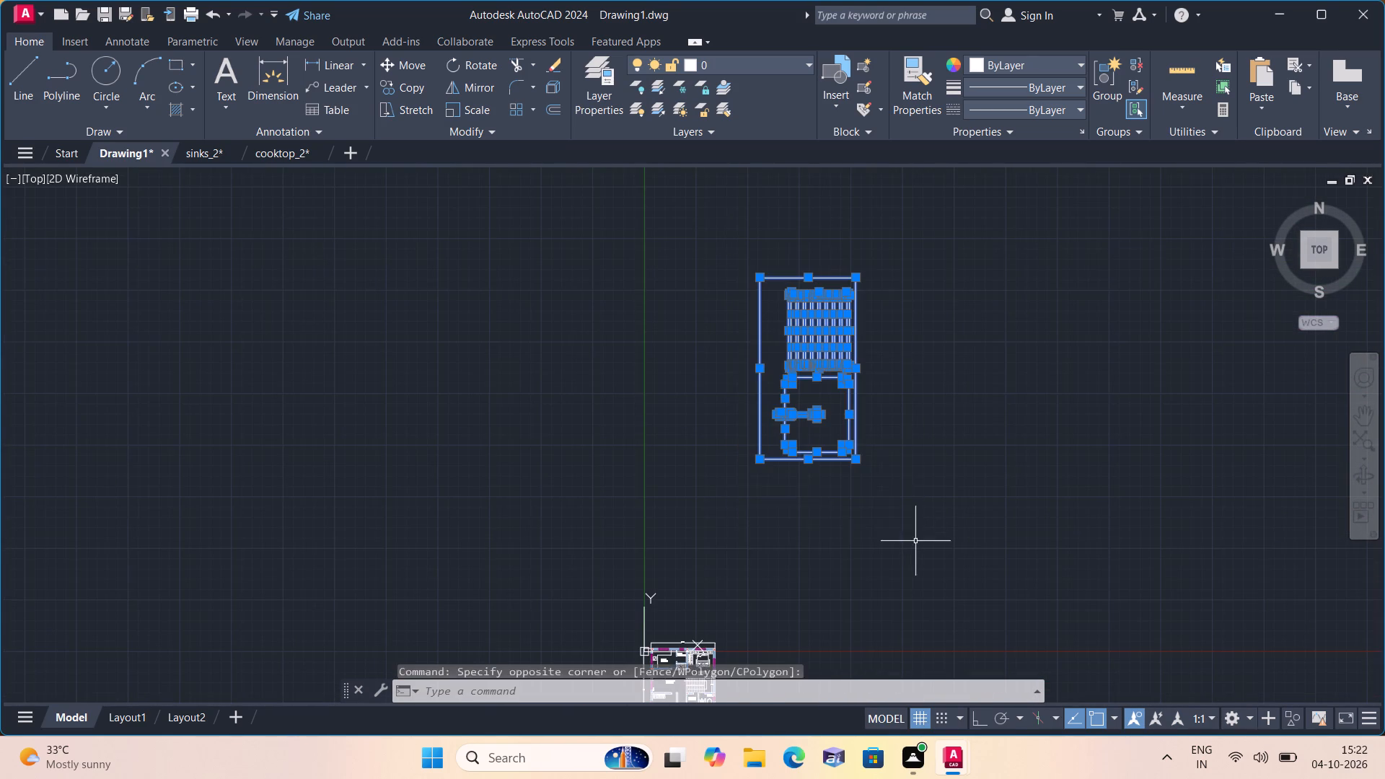
{"action": "left_click", "coordinate": [478, 107]}
{"action": "left_click", "coordinate": [786, 355]}
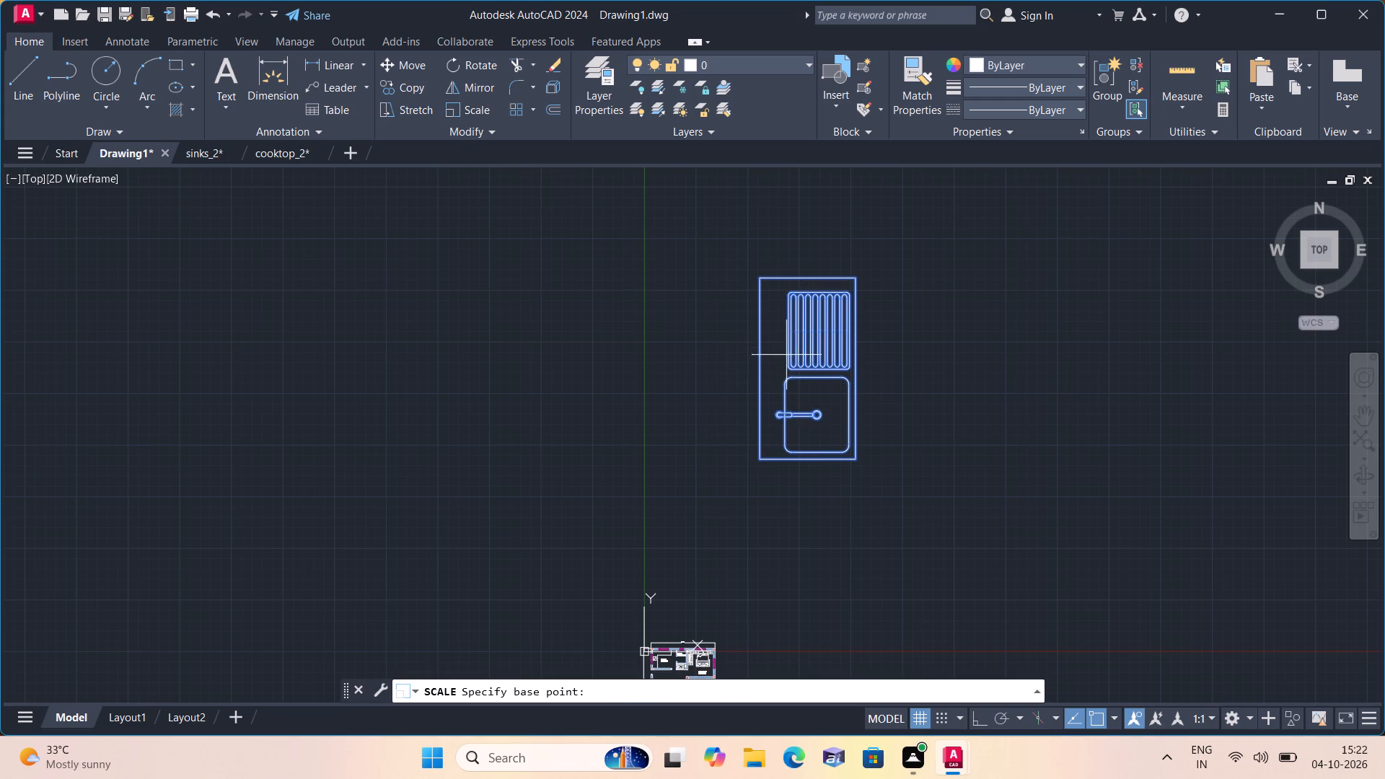
{"action": "left_click", "coordinate": [790, 349]}
Complete the by-eye reduction of the kitchen sink with drainboard, northeast of the floor plan.
{"action": "scroll", "coordinate": [790, 349], "scroll_direction": "up", "scroll_amount": 4}
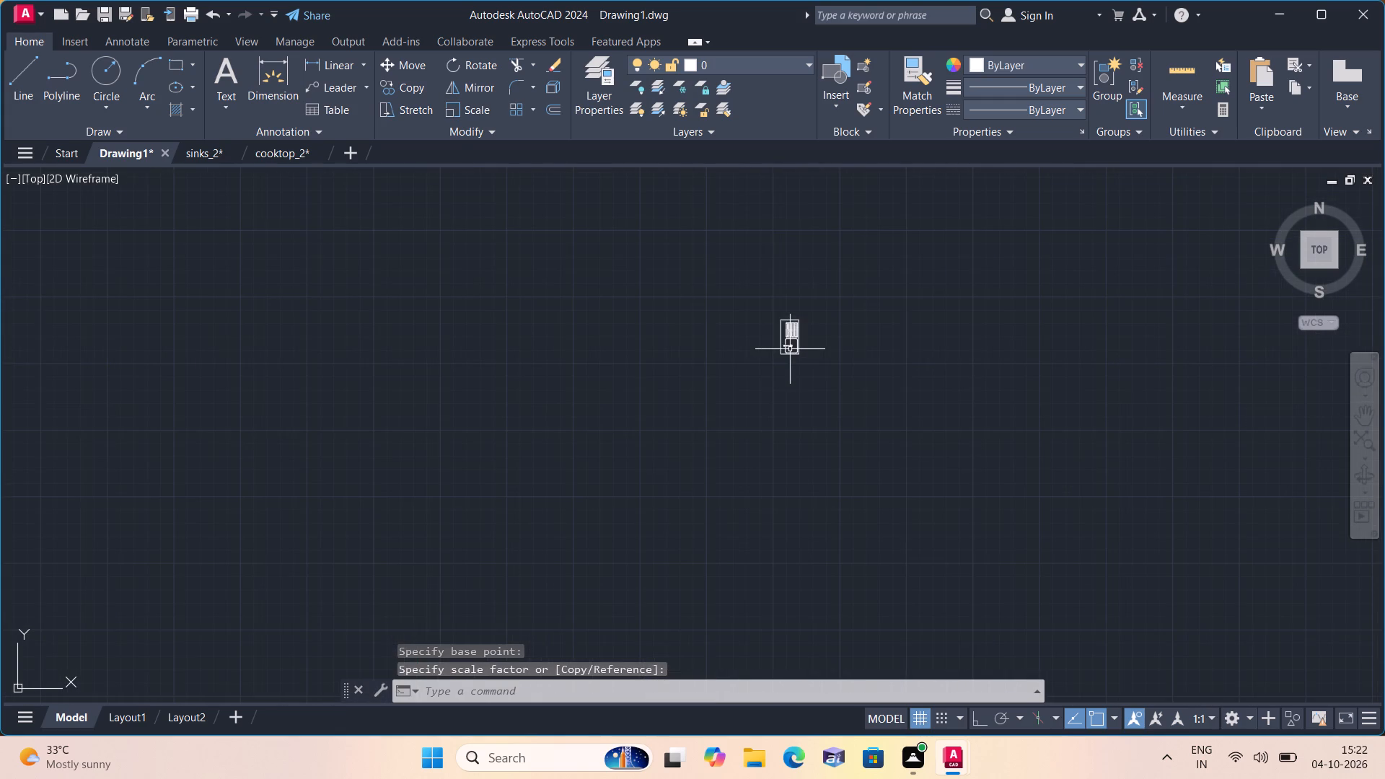
{"action": "left_click", "coordinate": [790, 348]}
Move the reduced kitchen sink with drainboard onto the KITCHEN's west counter, just south of the cooktop.
{"action": "left_click_drag", "start_coordinate": [730, 277], "coordinate": [747, 301]}
{"action": "left_click", "coordinate": [885, 414]}
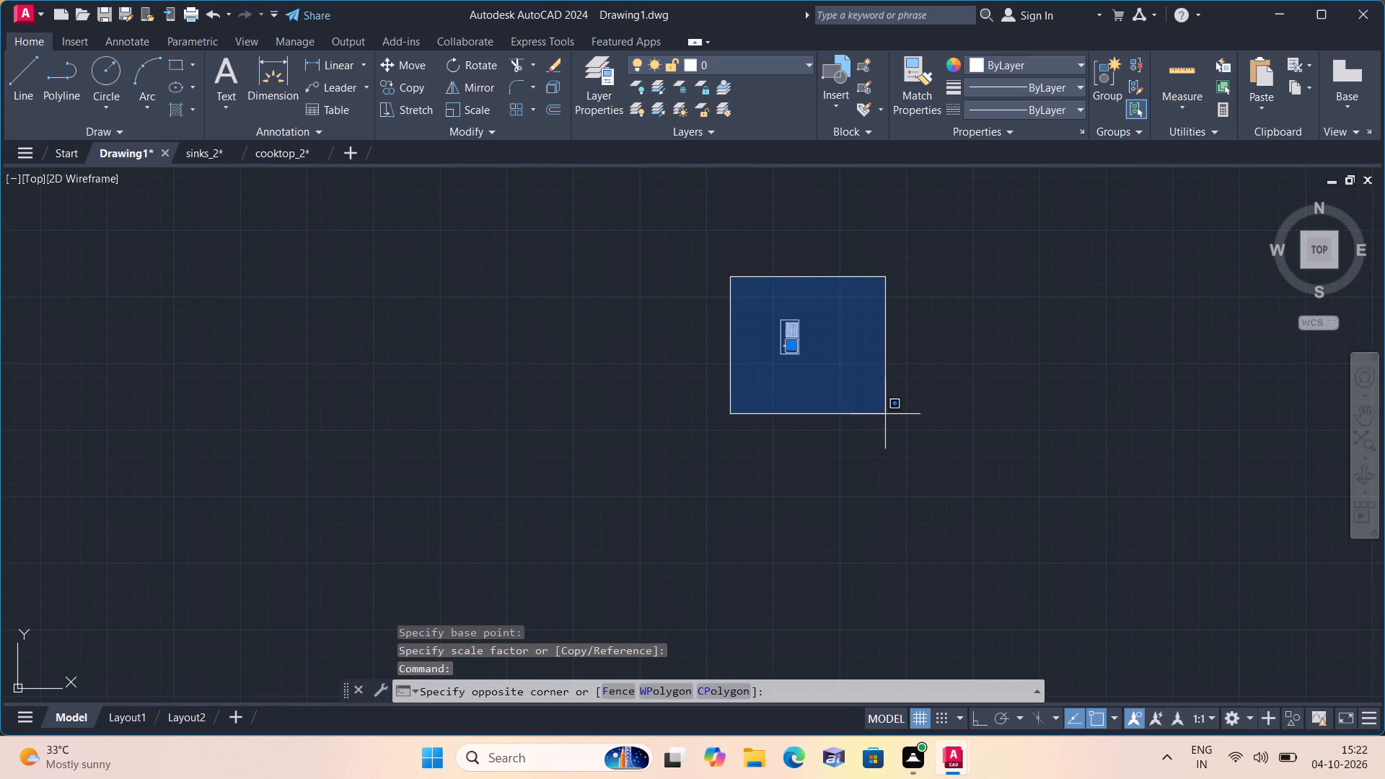
{"action": "left_click", "coordinate": [413, 64]}
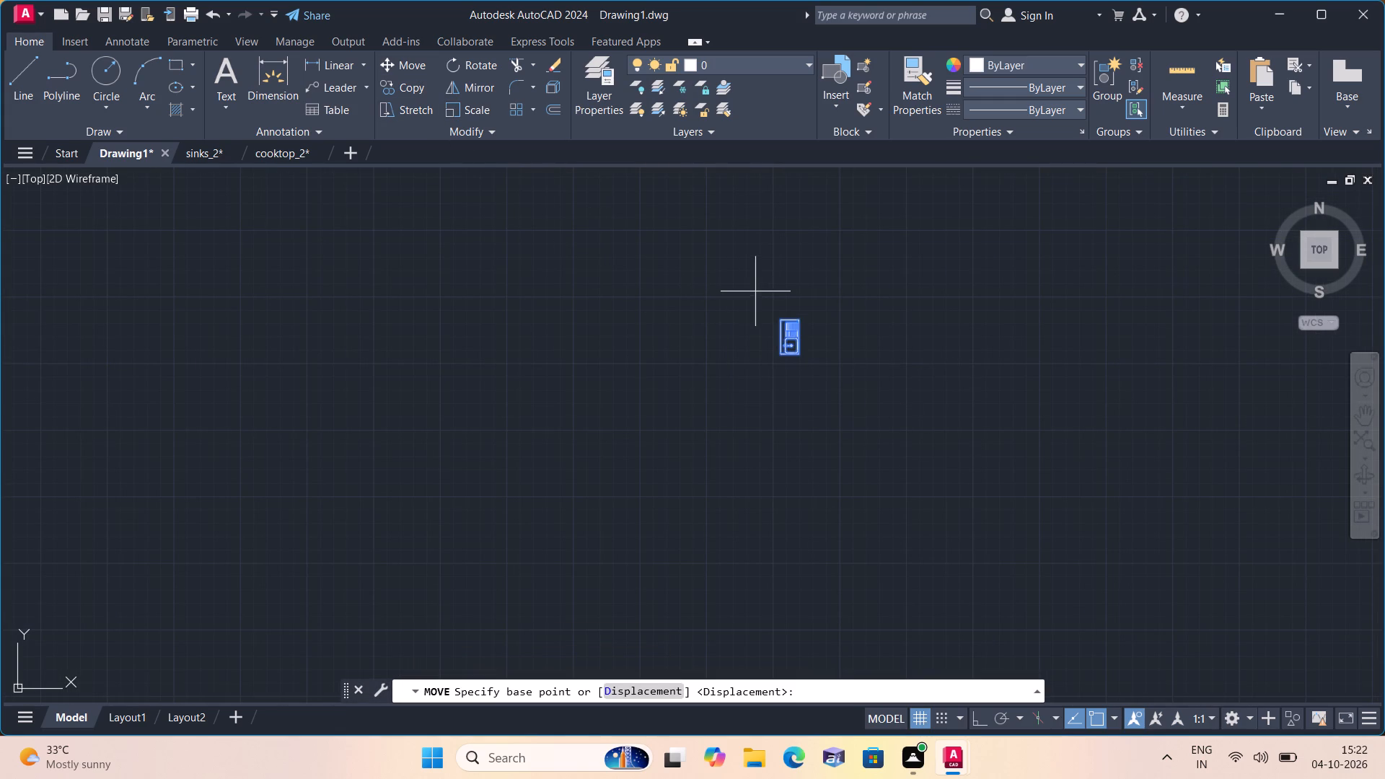
{"action": "left_click", "coordinate": [788, 334]}
{"action": "scroll", "coordinate": [629, 642], "scroll_direction": "down", "scroll_amount": 3}
{"action": "middle_click_drag", "start_coordinate": [612, 627], "coordinate": [796, 346]}
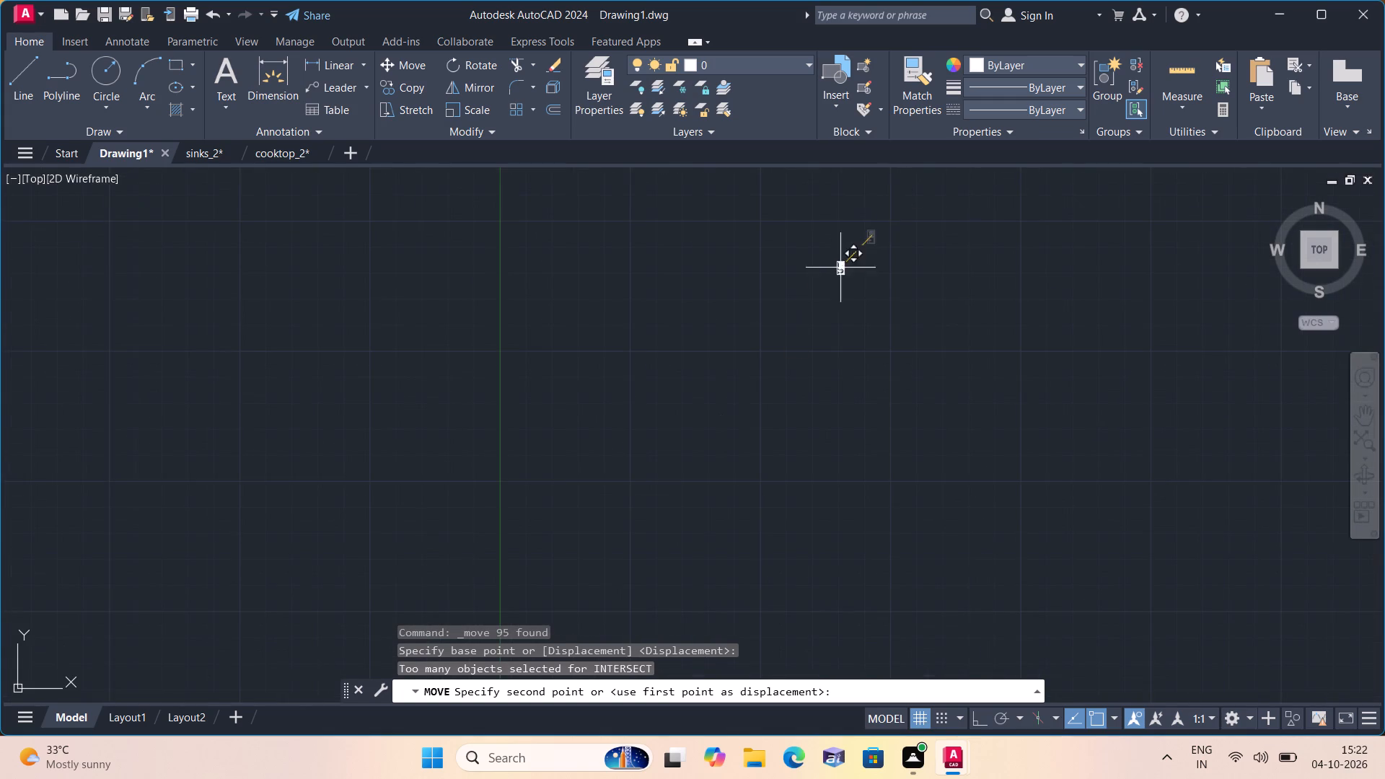
{"action": "middle_click_drag", "start_coordinate": [724, 457], "coordinate": [887, 172]}
{"action": "scroll", "coordinate": [755, 323], "scroll_direction": "down", "scroll_amount": 1}
{"action": "scroll", "coordinate": [724, 581], "scroll_direction": "up", "scroll_amount": 3}
{"action": "scroll", "coordinate": [825, 545], "scroll_direction": "up", "scroll_amount": 1}
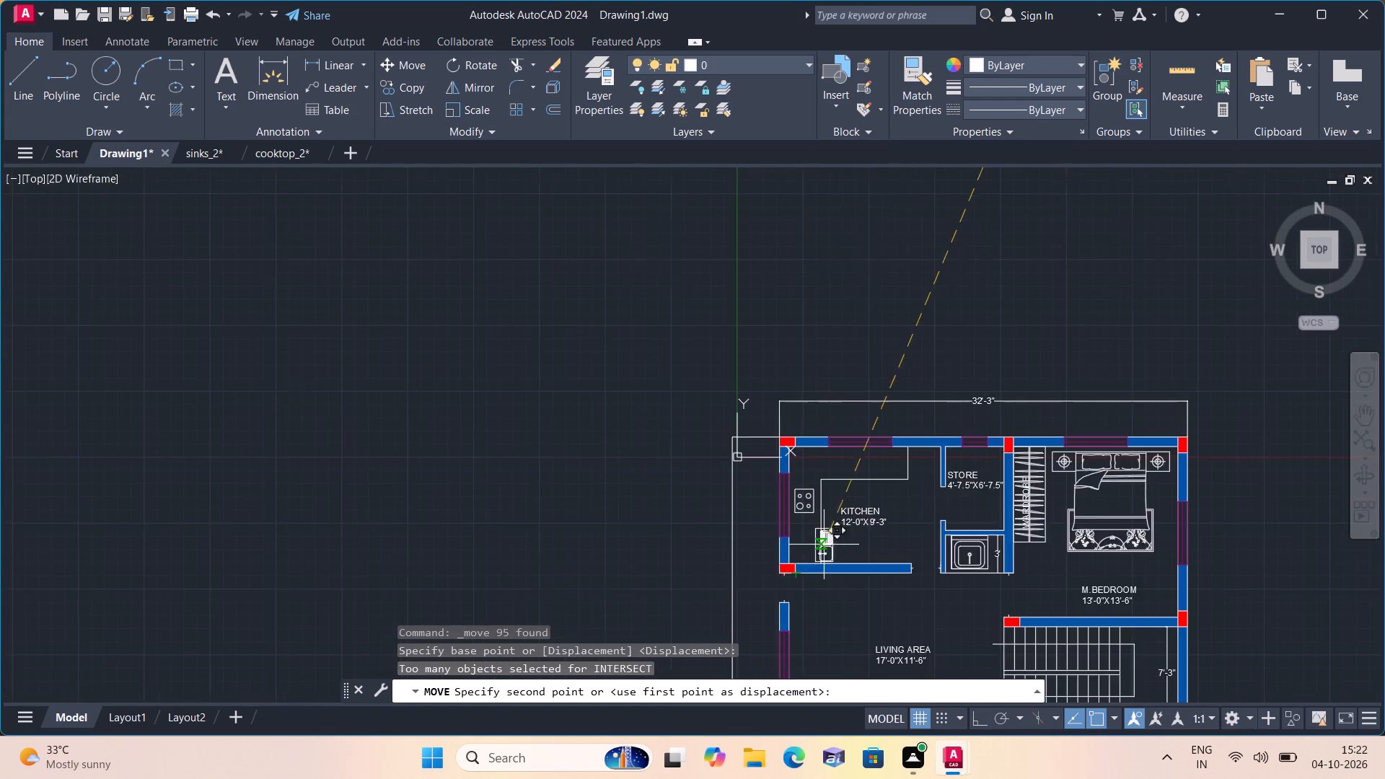
{"action": "scroll", "coordinate": [825, 545], "scroll_direction": "up", "scroll_amount": 3}
{"action": "left_click", "coordinate": [735, 529]}
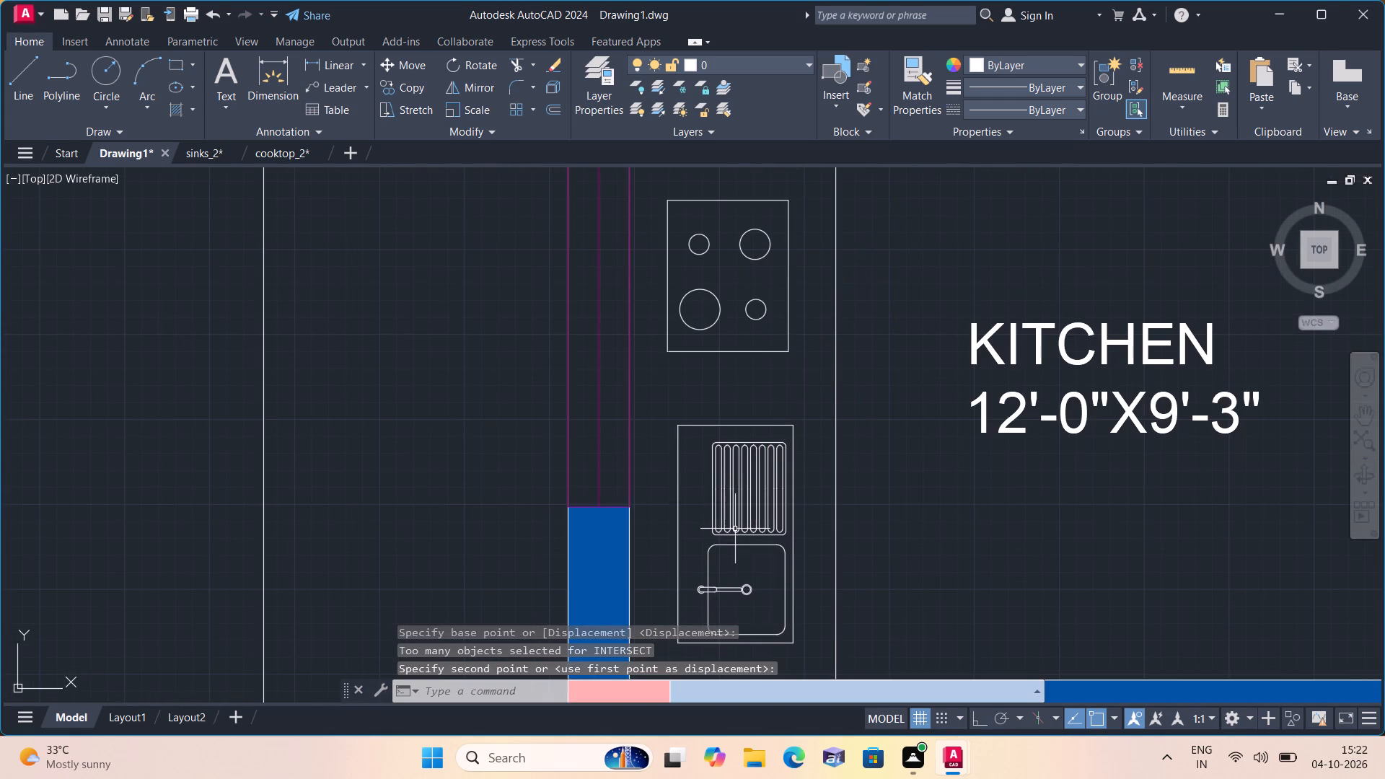
Look over the furnished floor plan from the KITCHEN down to the BEDROOM, GUEST ROOM and VARANDAH.
{"action": "scroll", "coordinate": [708, 475], "scroll_direction": "down", "scroll_amount": 2}
{"action": "middle_click_drag", "start_coordinate": [792, 501], "coordinate": [622, 408]}
{"action": "scroll", "coordinate": [781, 495], "scroll_direction": "down", "scroll_amount": 1}
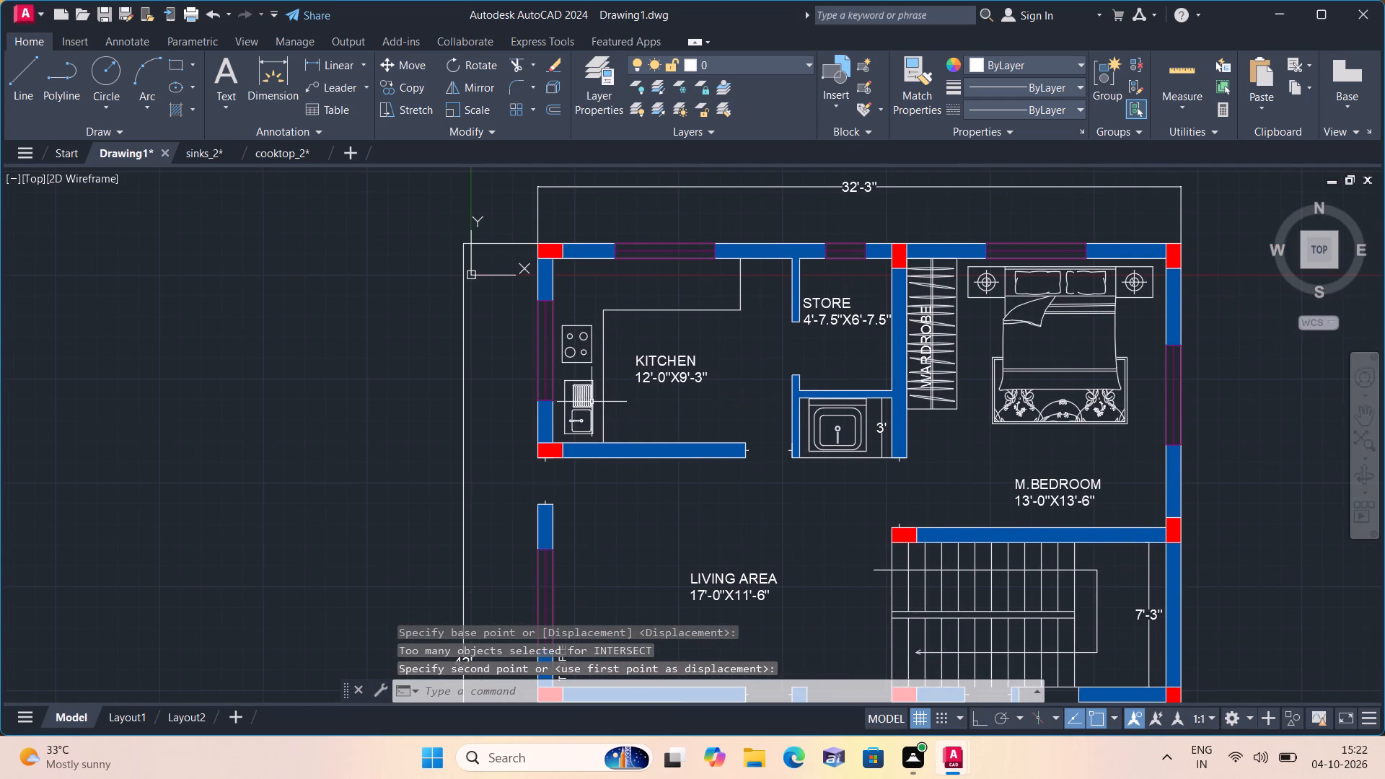
{"action": "scroll", "coordinate": [825, 481], "scroll_direction": "down", "scroll_amount": 1}
{"action": "middle_click_drag", "start_coordinate": [822, 480], "coordinate": [717, 319]}
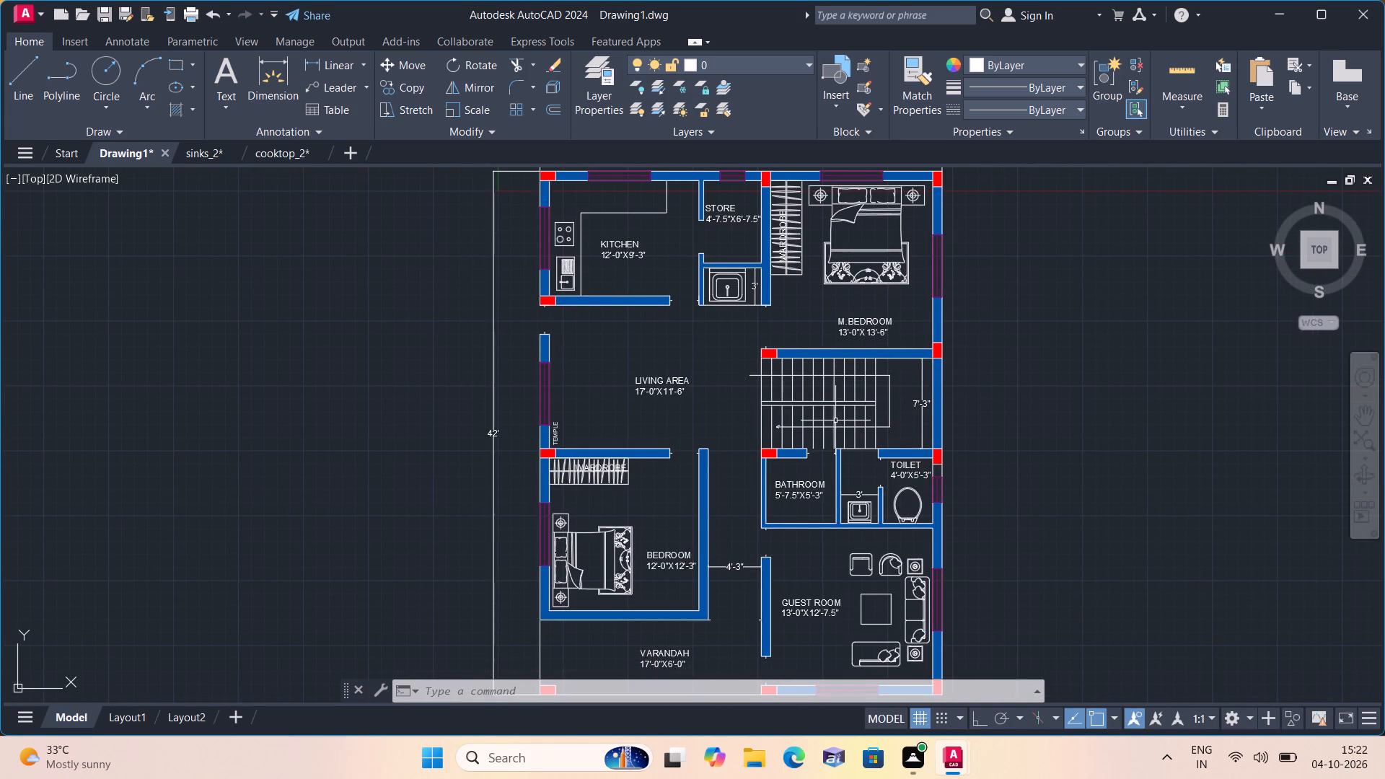
{"action": "middle_click_drag", "start_coordinate": [834, 439], "coordinate": [818, 387]}
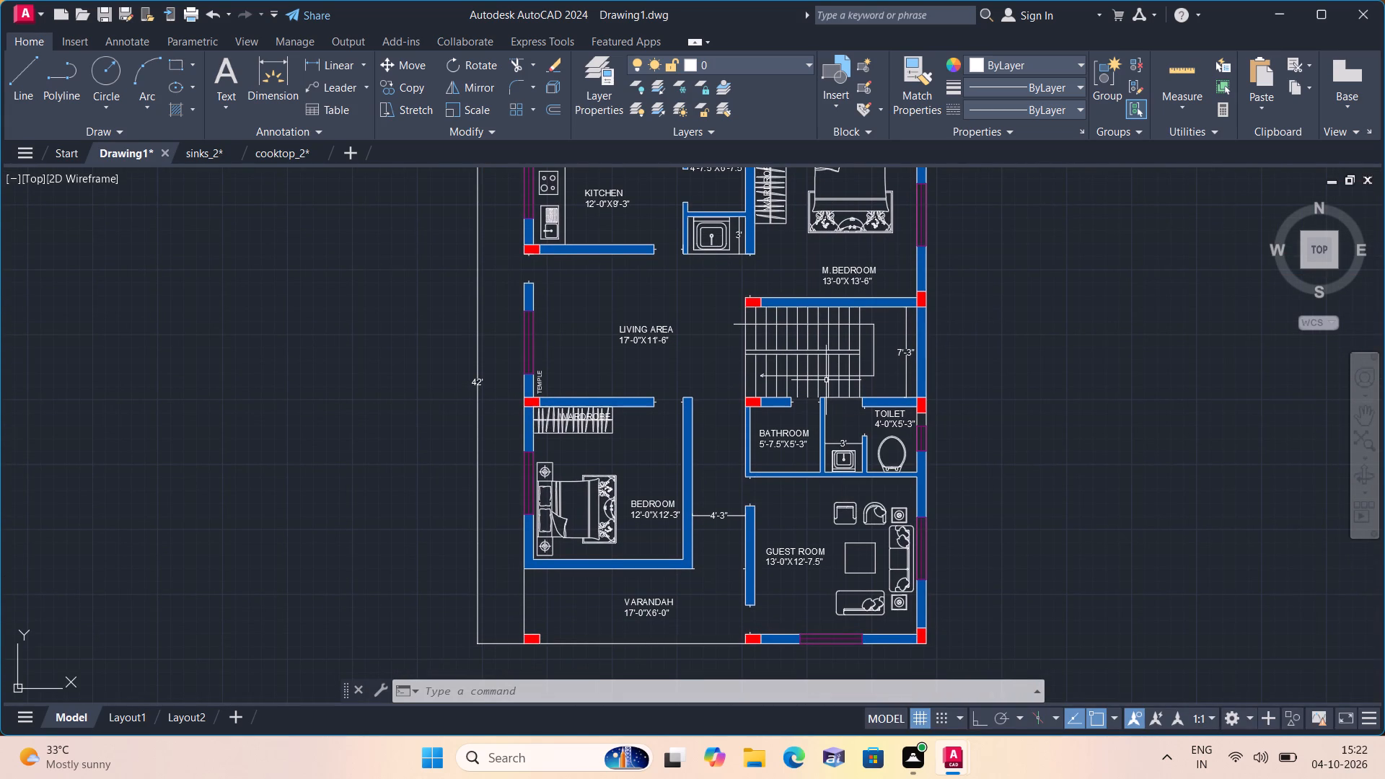
{"action": "scroll", "coordinate": [822, 380], "scroll_direction": "up", "scroll_amount": 1}
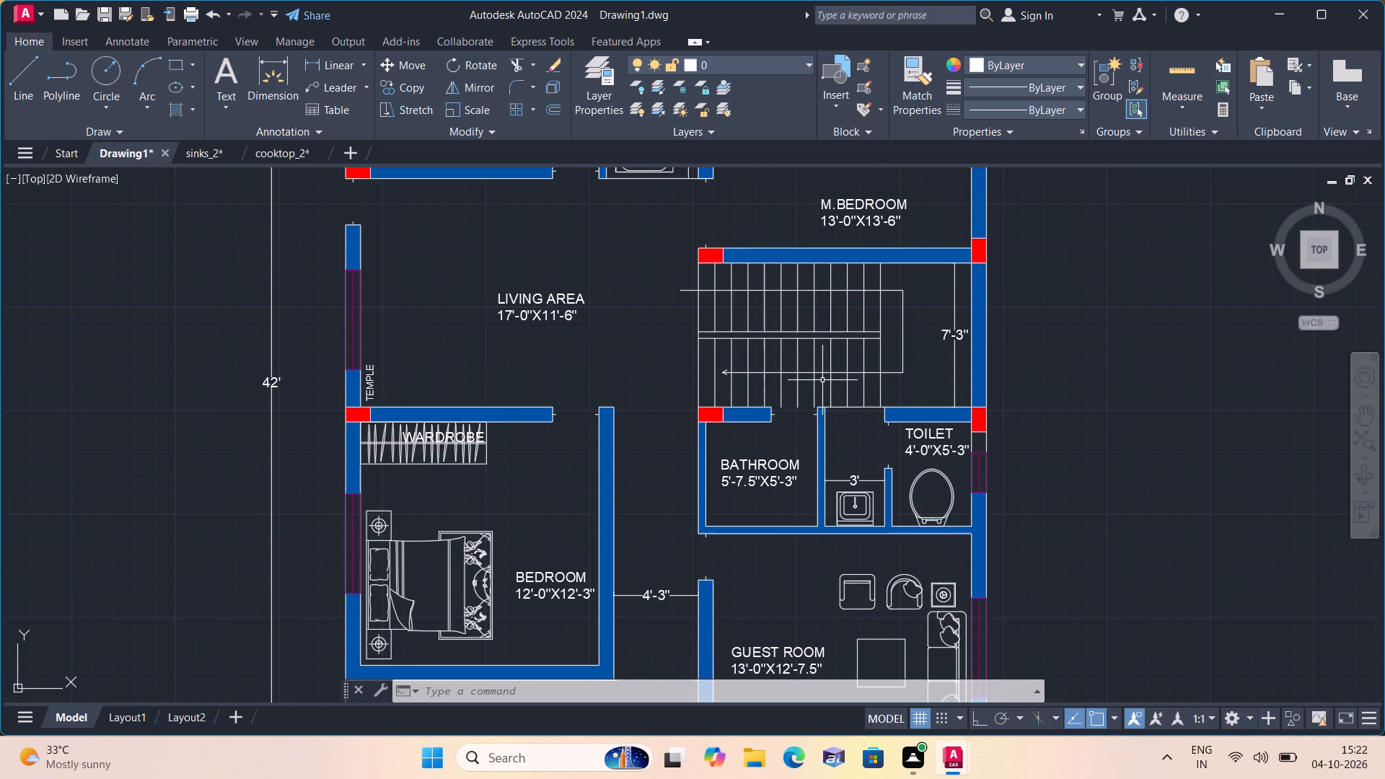
{"action": "scroll", "coordinate": [822, 380], "scroll_direction": "down", "scroll_amount": 1}
{"action": "scroll", "coordinate": [822, 380], "scroll_direction": "up", "scroll_amount": 1}
{"action": "scroll", "coordinate": [822, 380], "scroll_direction": "down", "scroll_amount": 1}
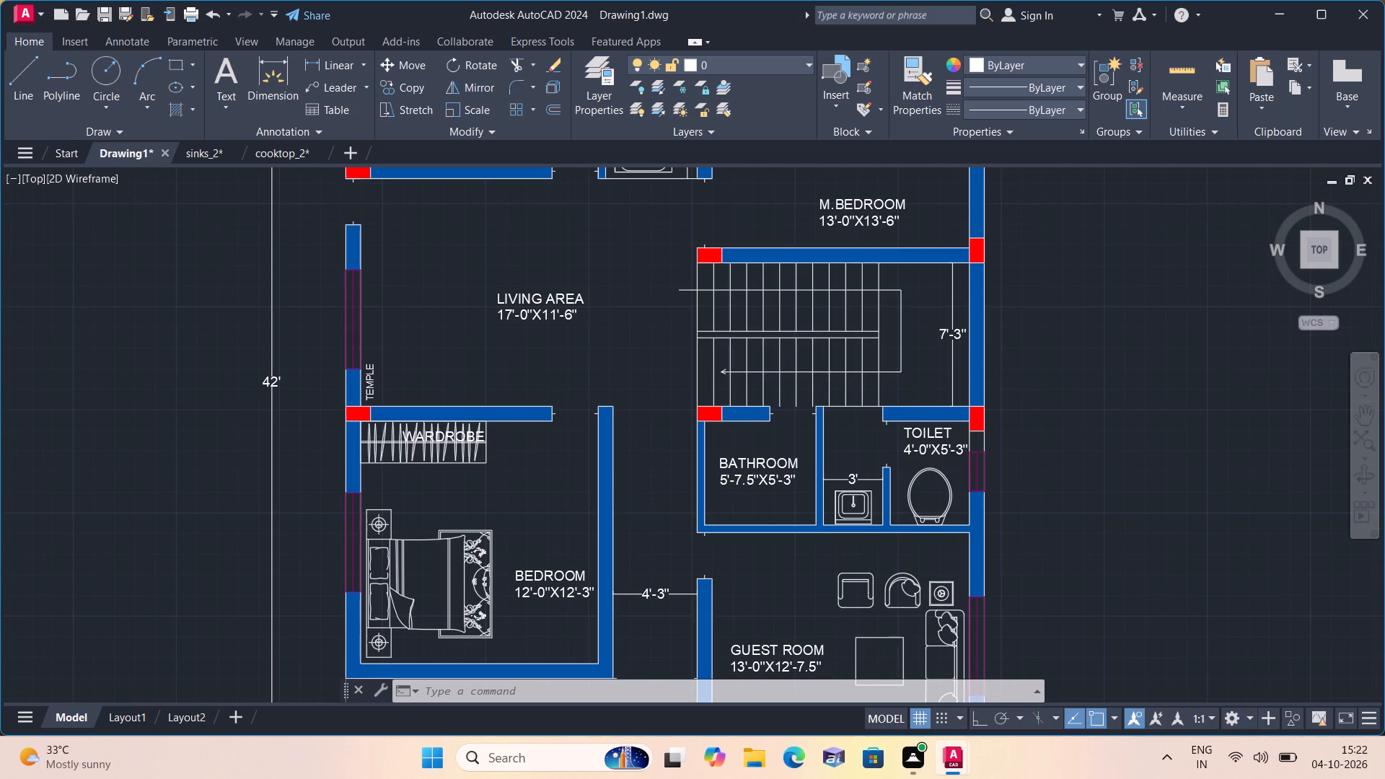
{"action": "scroll", "coordinate": [822, 380], "scroll_direction": "up", "scroll_amount": 1}
{"action": "scroll", "coordinate": [822, 380], "scroll_direction": "down", "scroll_amount": 1}
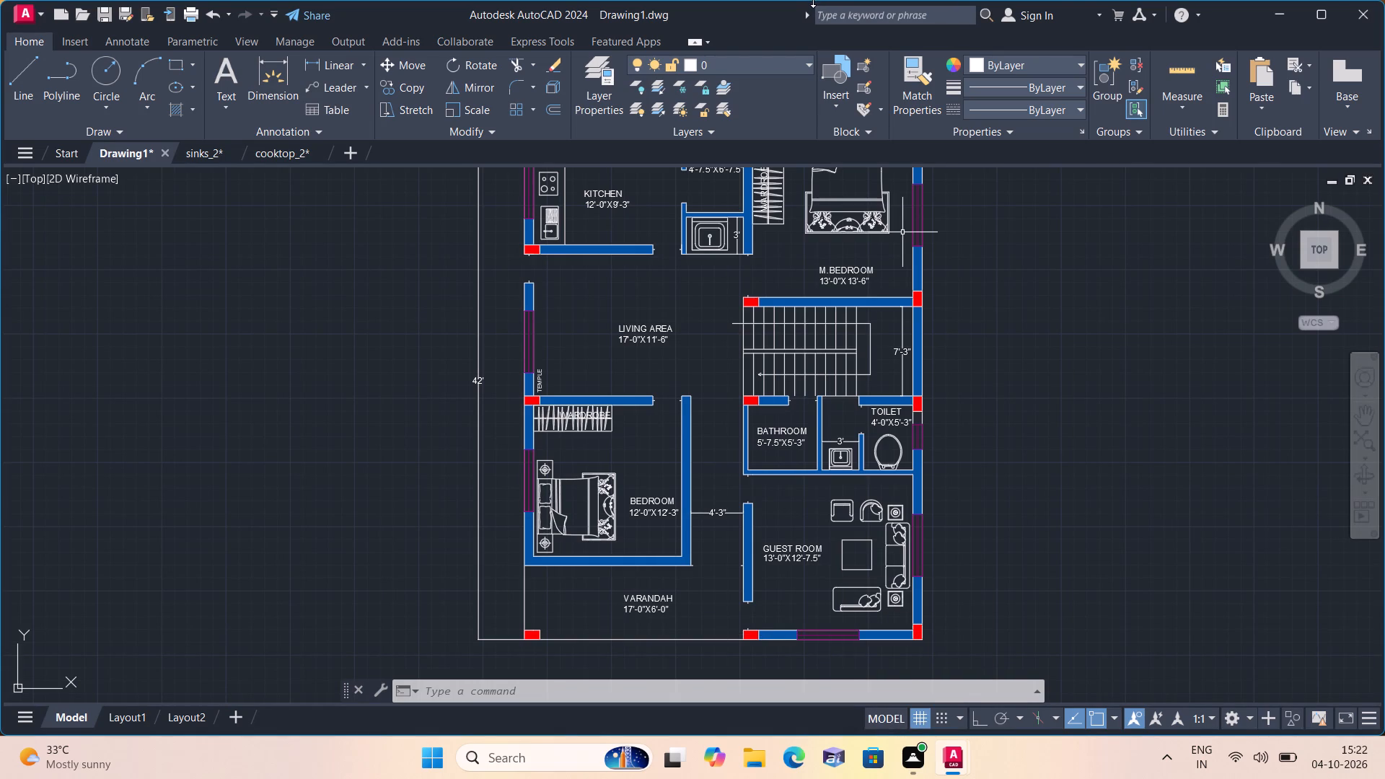
{"action": "scroll", "coordinate": [816, 294], "scroll_direction": "down", "scroll_amount": 2}
{"action": "scroll", "coordinate": [754, 353], "scroll_direction": "up", "scroll_amount": 2}
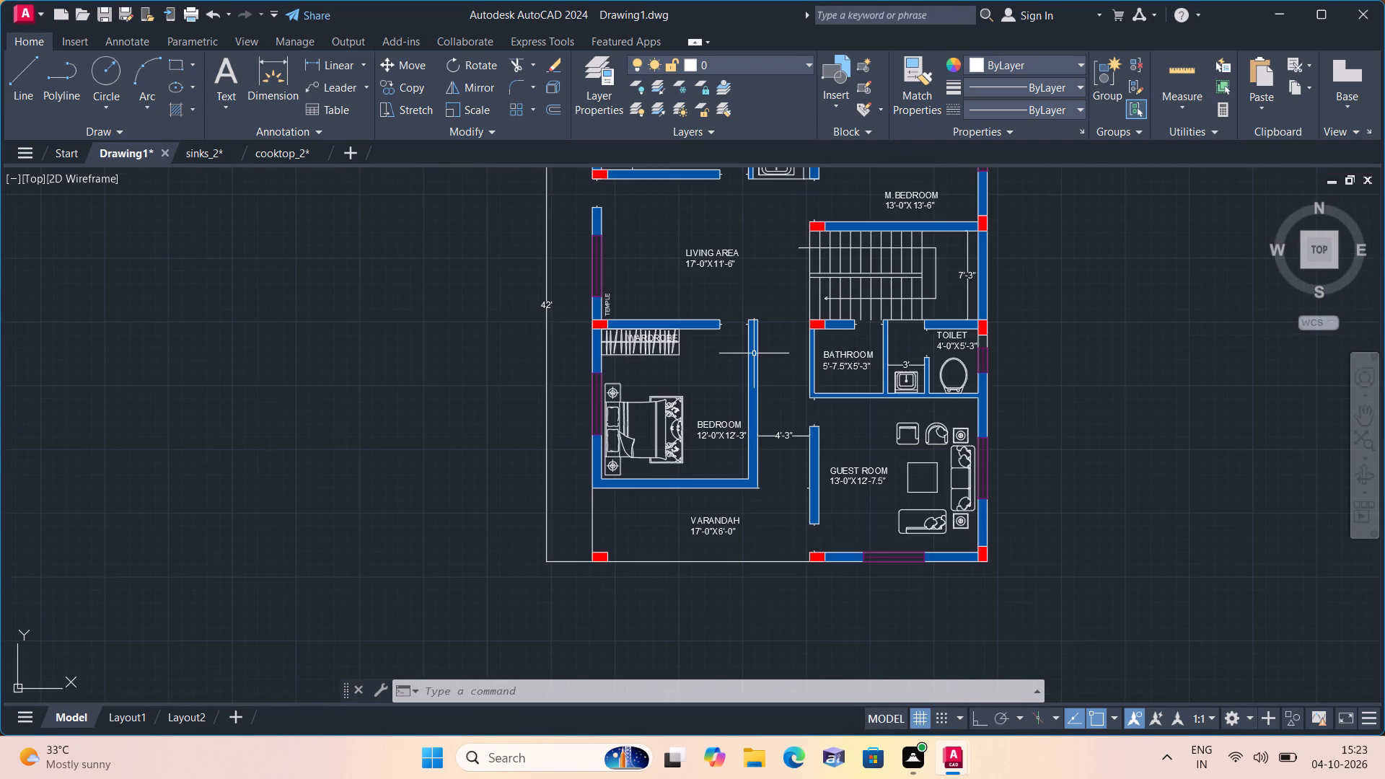
{"action": "middle_click_drag", "start_coordinate": [731, 337], "coordinate": [648, 301]}
{"action": "scroll", "coordinate": [722, 331], "scroll_direction": "down", "scroll_amount": 1}
Make Layer2 the current layer.
{"action": "left_click", "coordinate": [791, 61]}
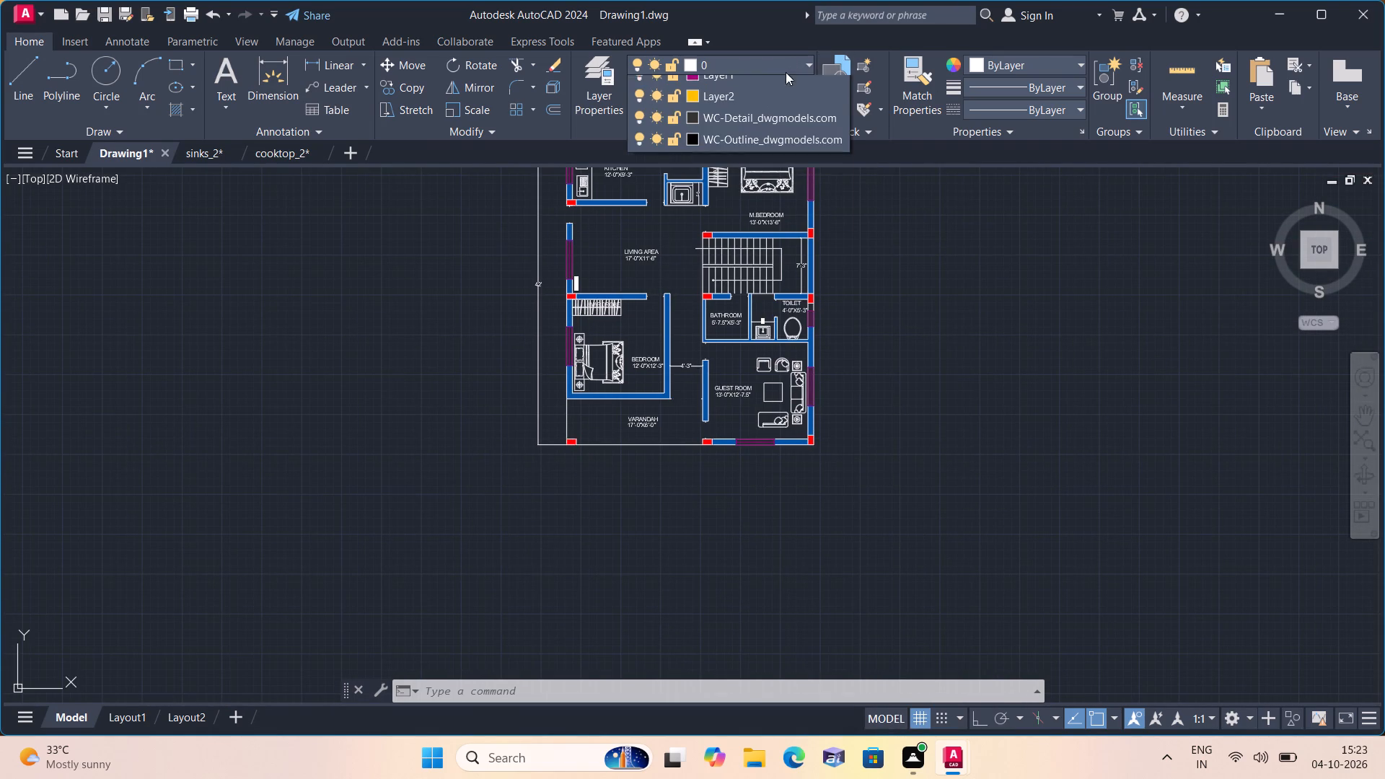
{"action": "left_click", "coordinate": [739, 169]}
Load the ISO dash linetype ACAD_ISO02W100 into the drawing from acad.lin.
{"action": "scroll", "coordinate": [671, 384], "scroll_direction": "up", "scroll_amount": 1}
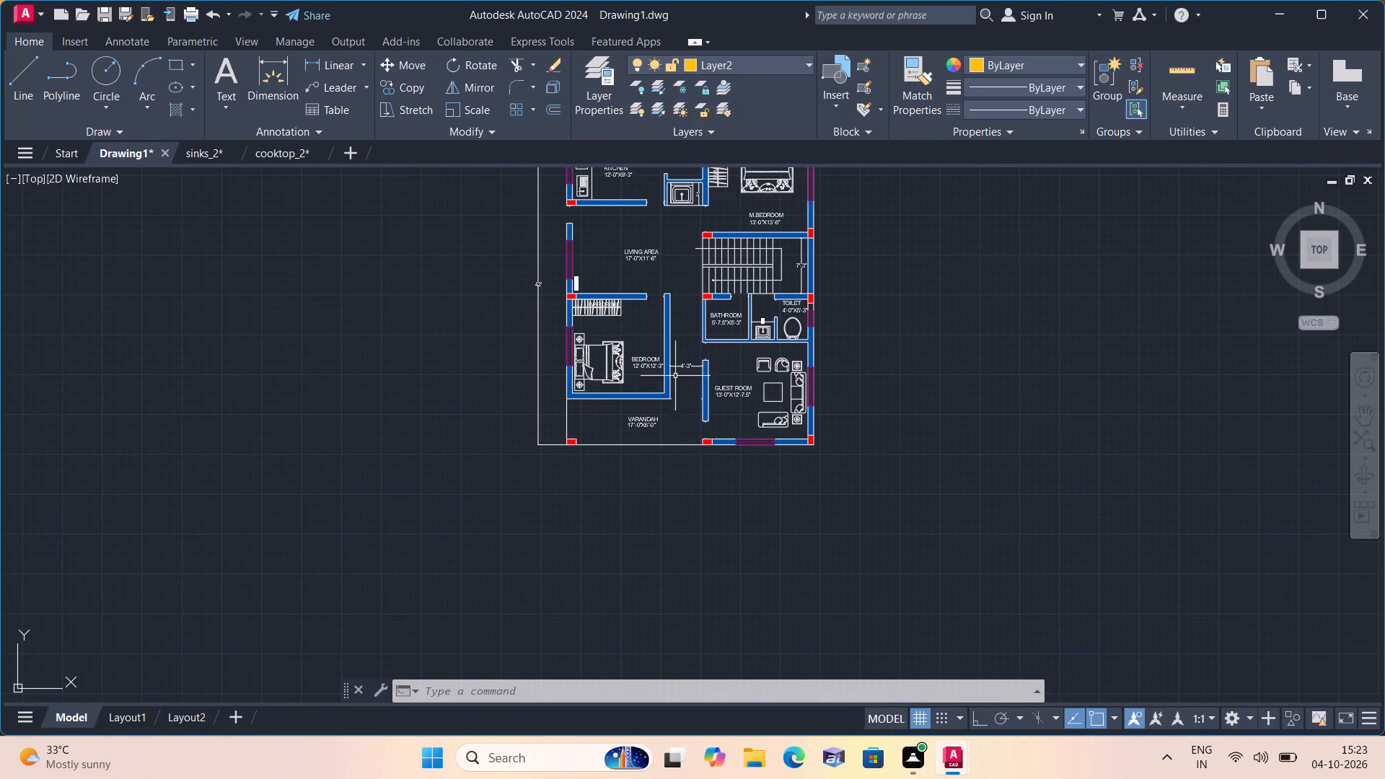
{"action": "scroll", "coordinate": [669, 385], "scroll_direction": "up", "scroll_amount": 1}
{"action": "middle_click_drag", "start_coordinate": [667, 387], "coordinate": [944, 578]}
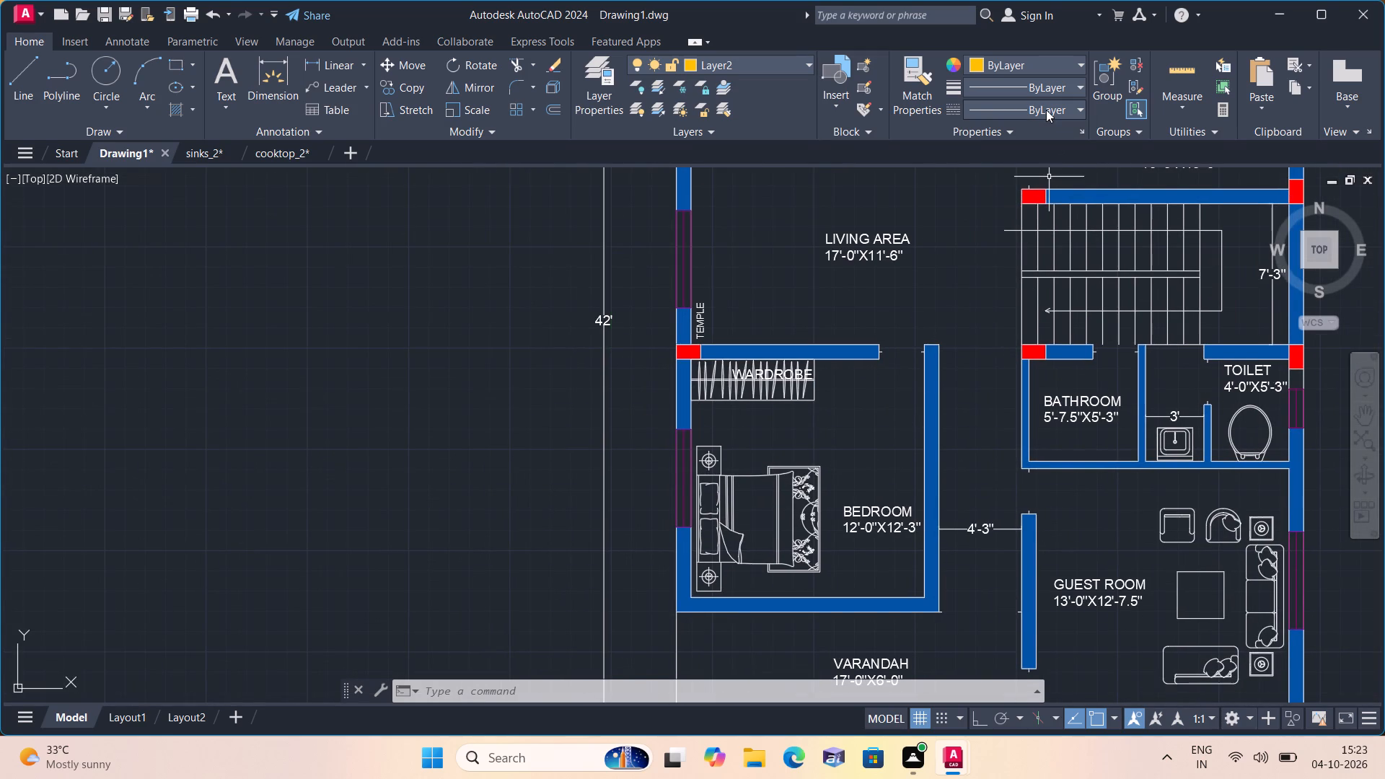
{"action": "left_click", "coordinate": [1040, 110]}
{"action": "left_click", "coordinate": [1023, 193]}
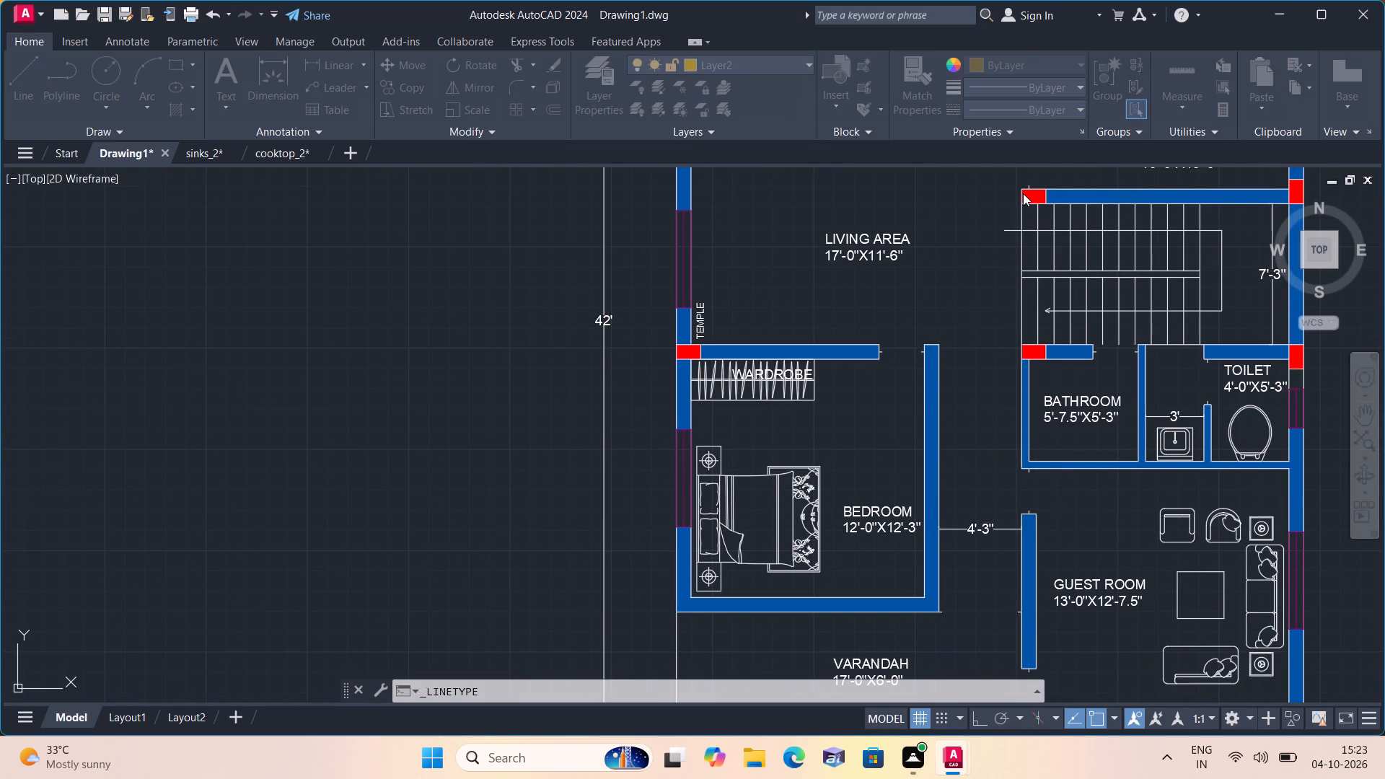
{"action": "left_click", "coordinate": [848, 223]}
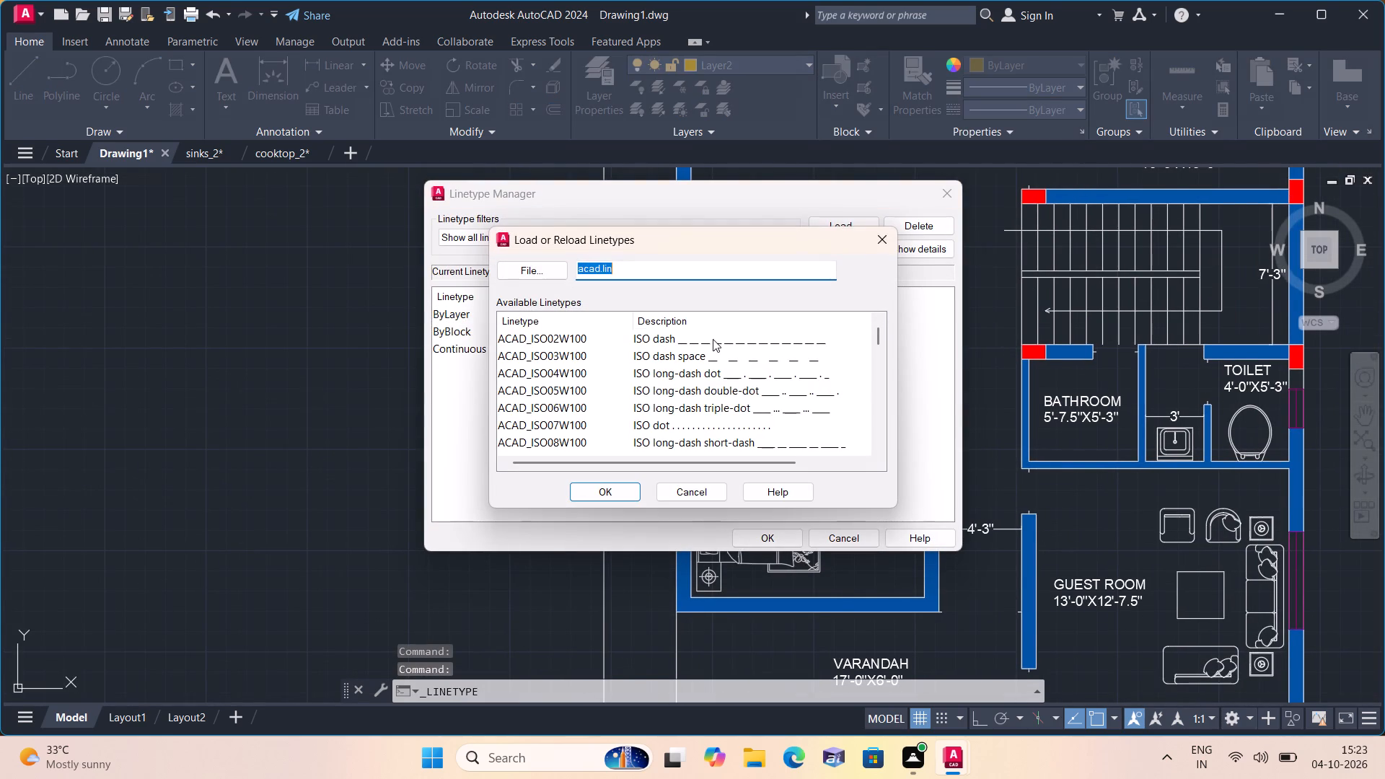
{"action": "left_click", "coordinate": [716, 339]}
{"action": "left_click", "coordinate": [610, 498]}
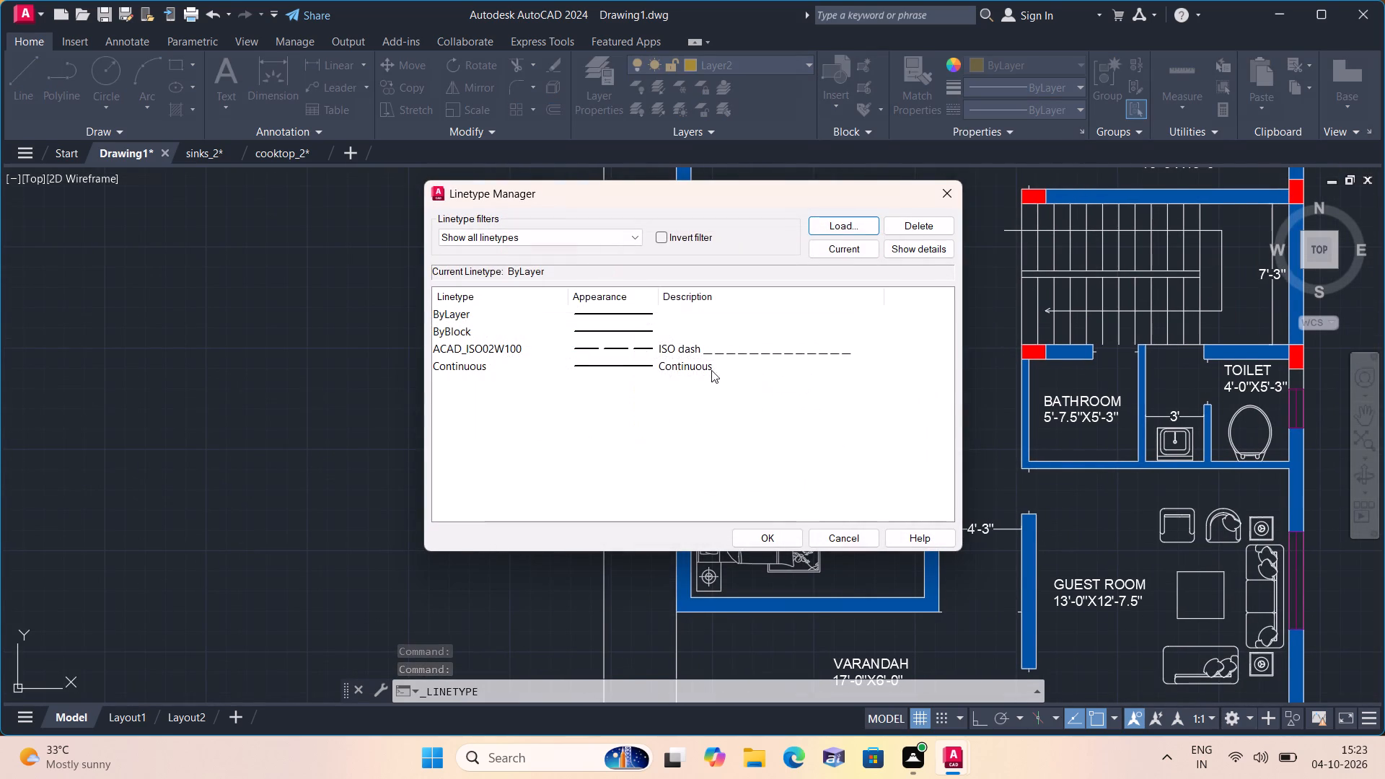
{"action": "left_click", "coordinate": [725, 358]}
{"action": "left_click", "coordinate": [752, 353]}
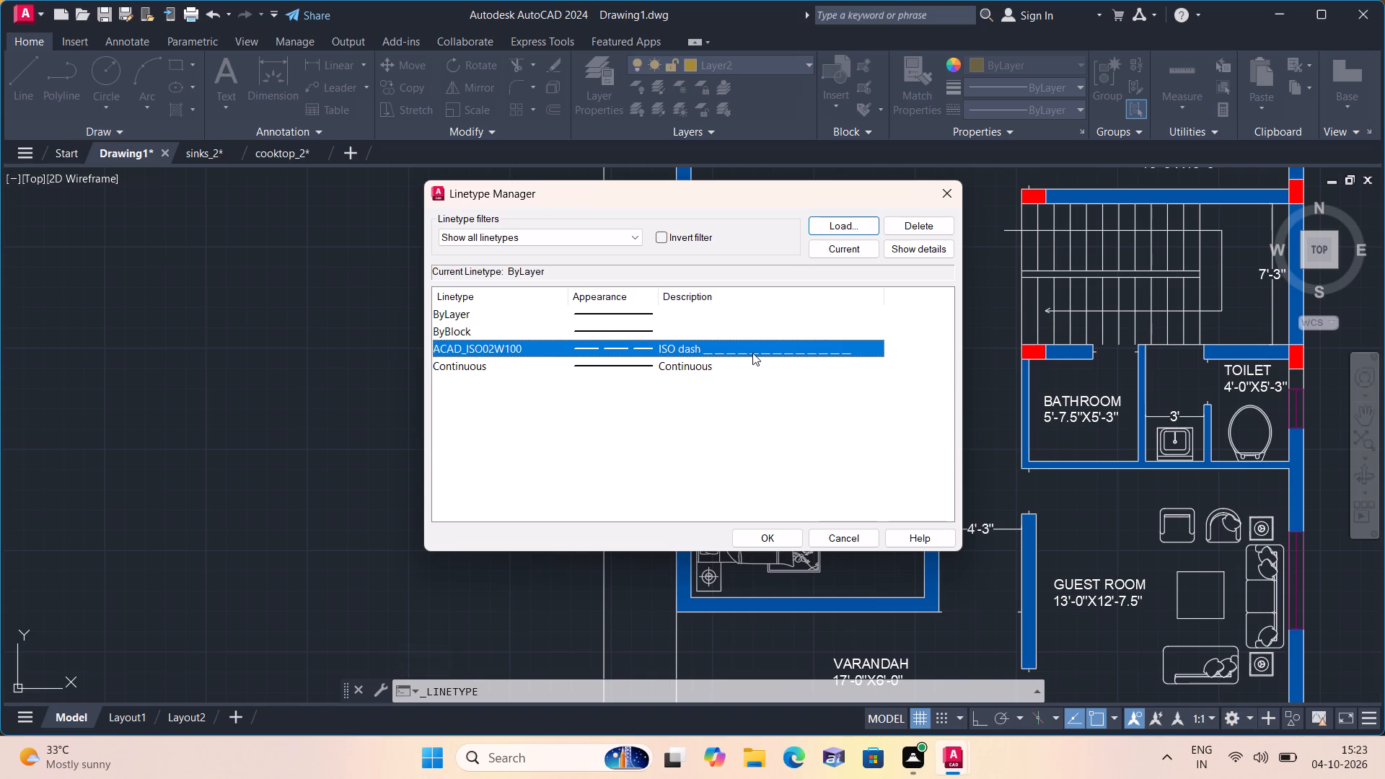
{"action": "left_click", "coordinate": [773, 523]}
{"action": "left_click", "coordinate": [768, 537]}
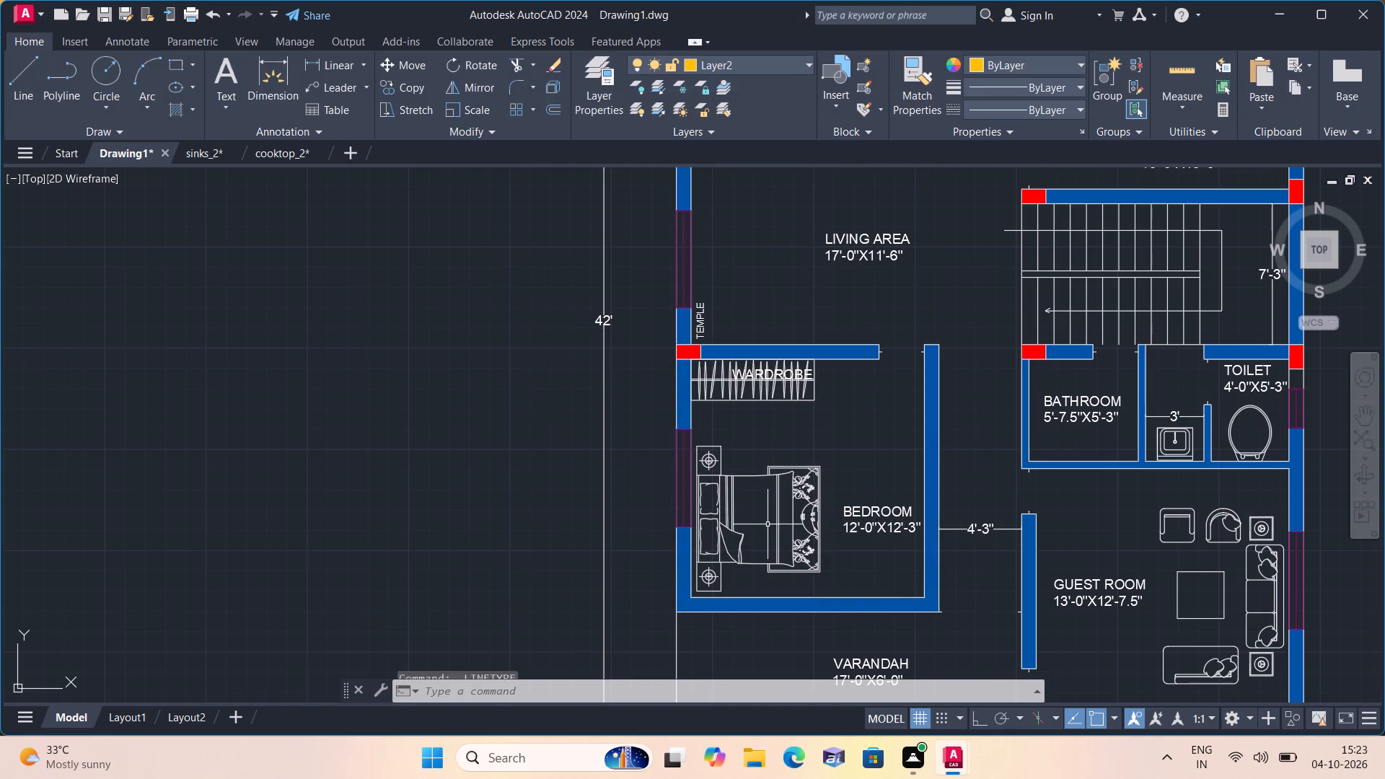
Set the current linetype to ACAD_ISO02W100 and draw a line over the short tick above the red column at the GUEST ROOM's west doorway.
{"action": "scroll", "coordinate": [778, 300], "scroll_direction": "down", "scroll_amount": 1}
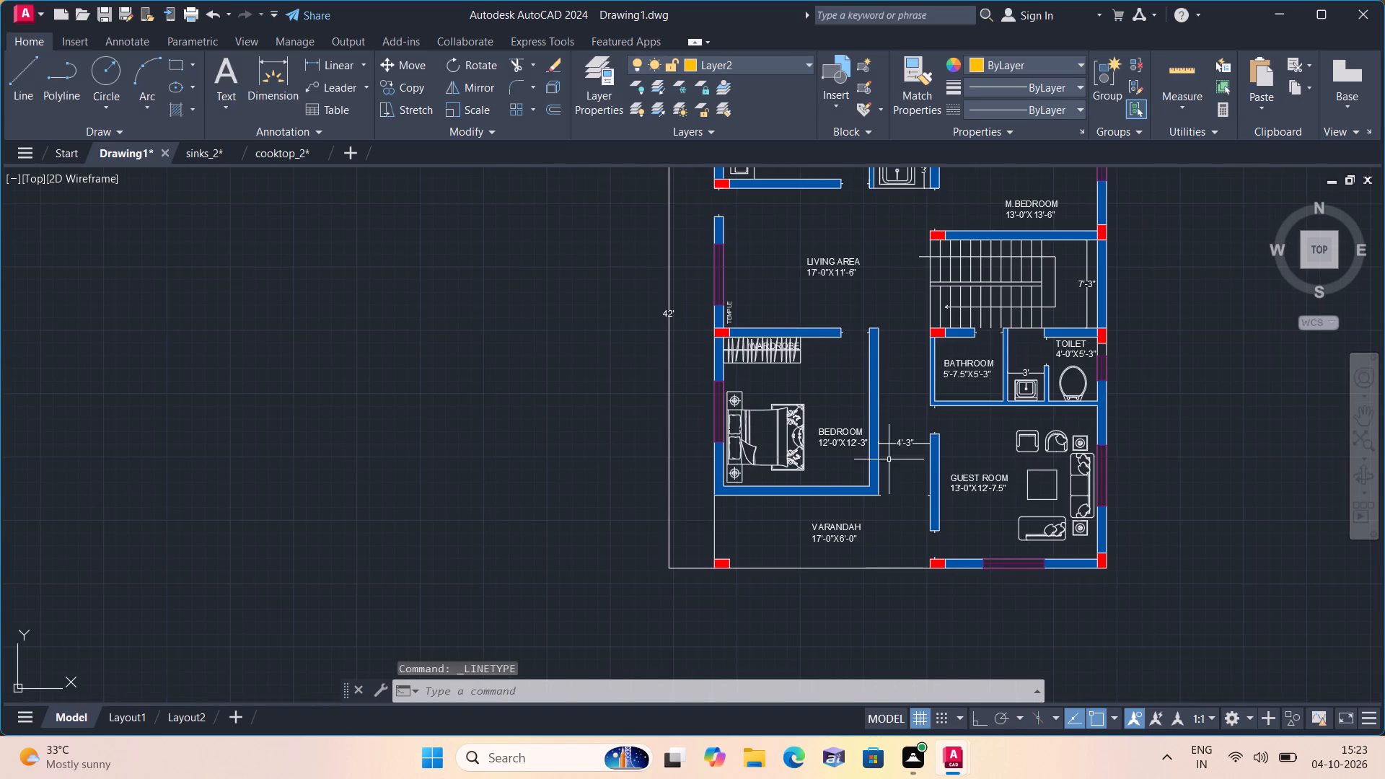
{"action": "scroll", "coordinate": [874, 584], "scroll_direction": "up", "scroll_amount": 2}
{"action": "middle_click_drag", "start_coordinate": [910, 487], "coordinate": [813, 358]}
{"action": "key", "text": "l"}
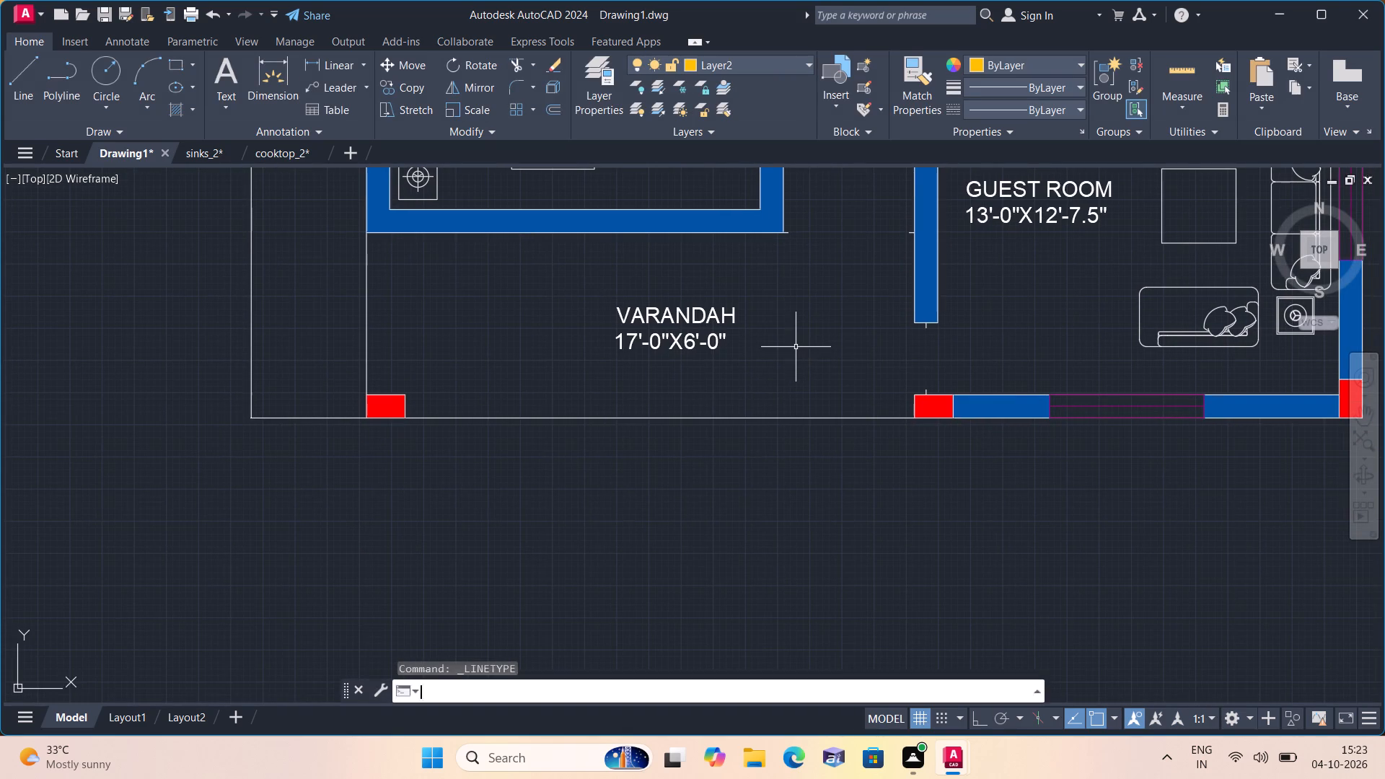
{"action": "key", "text": "space"}
{"action": "scroll", "coordinate": [895, 371], "scroll_direction": "up", "scroll_amount": 2}
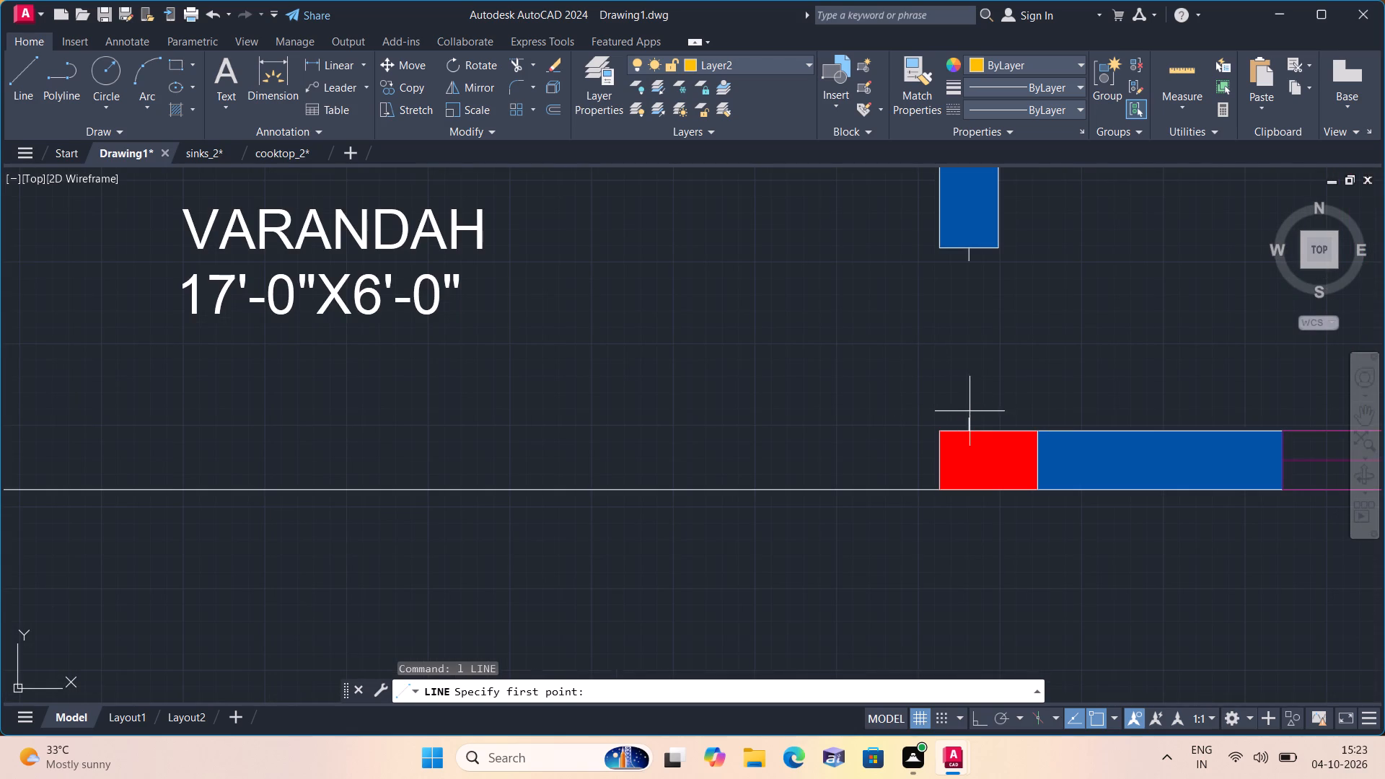
{"action": "scroll", "coordinate": [969, 437], "scroll_direction": "up", "scroll_amount": 3}
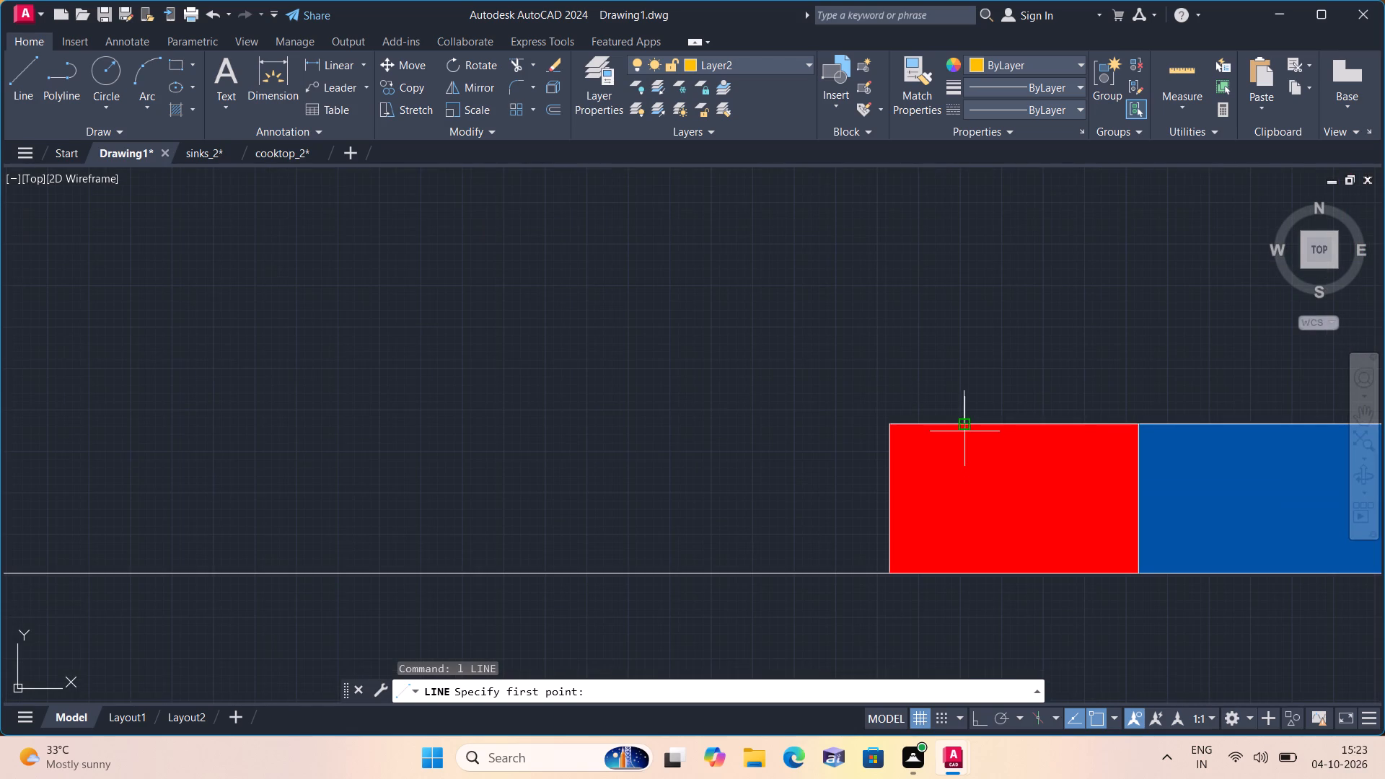
{"action": "left_click", "coordinate": [997, 108]}
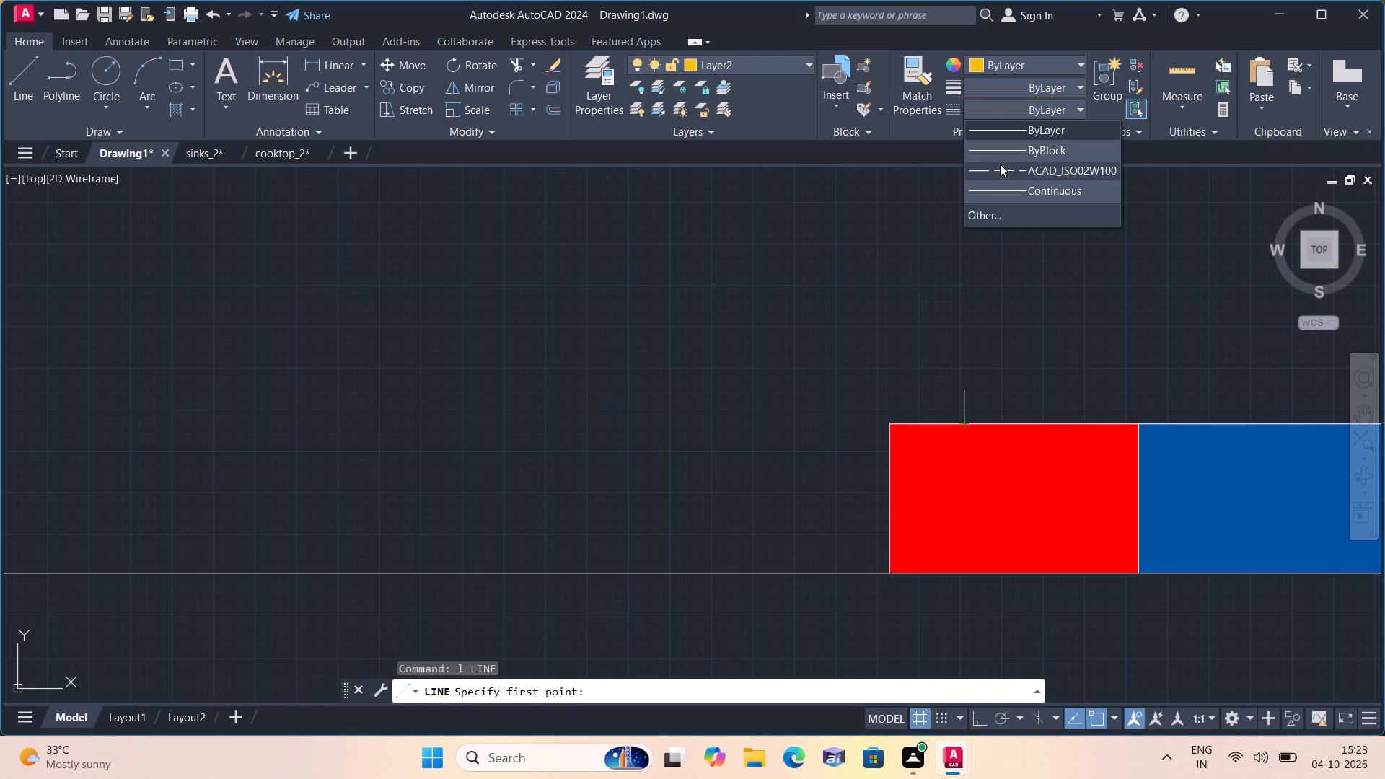
{"action": "left_click", "coordinate": [1001, 167]}
{"action": "scroll", "coordinate": [970, 423], "scroll_direction": "up", "scroll_amount": 2}
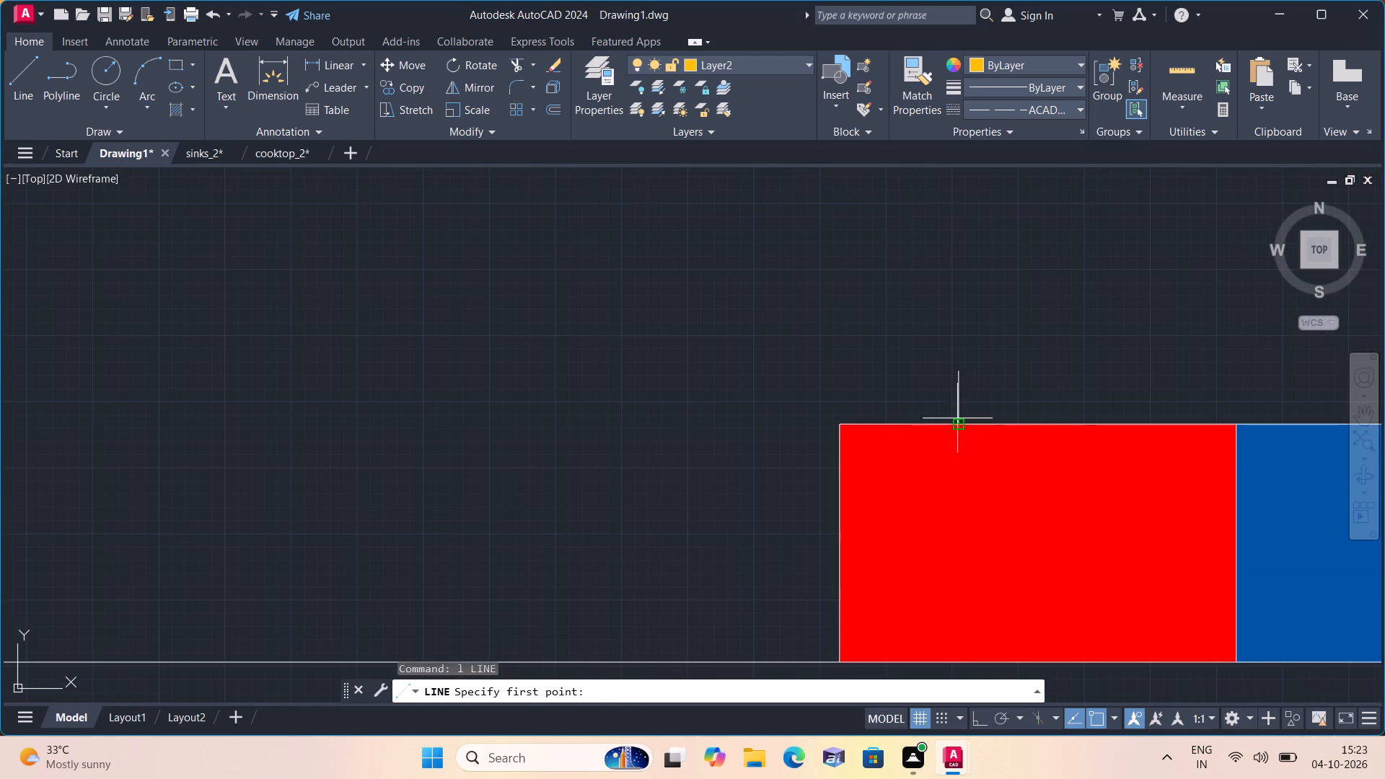
{"action": "left_click", "coordinate": [957, 419]}
{"action": "left_click", "coordinate": [954, 369]}
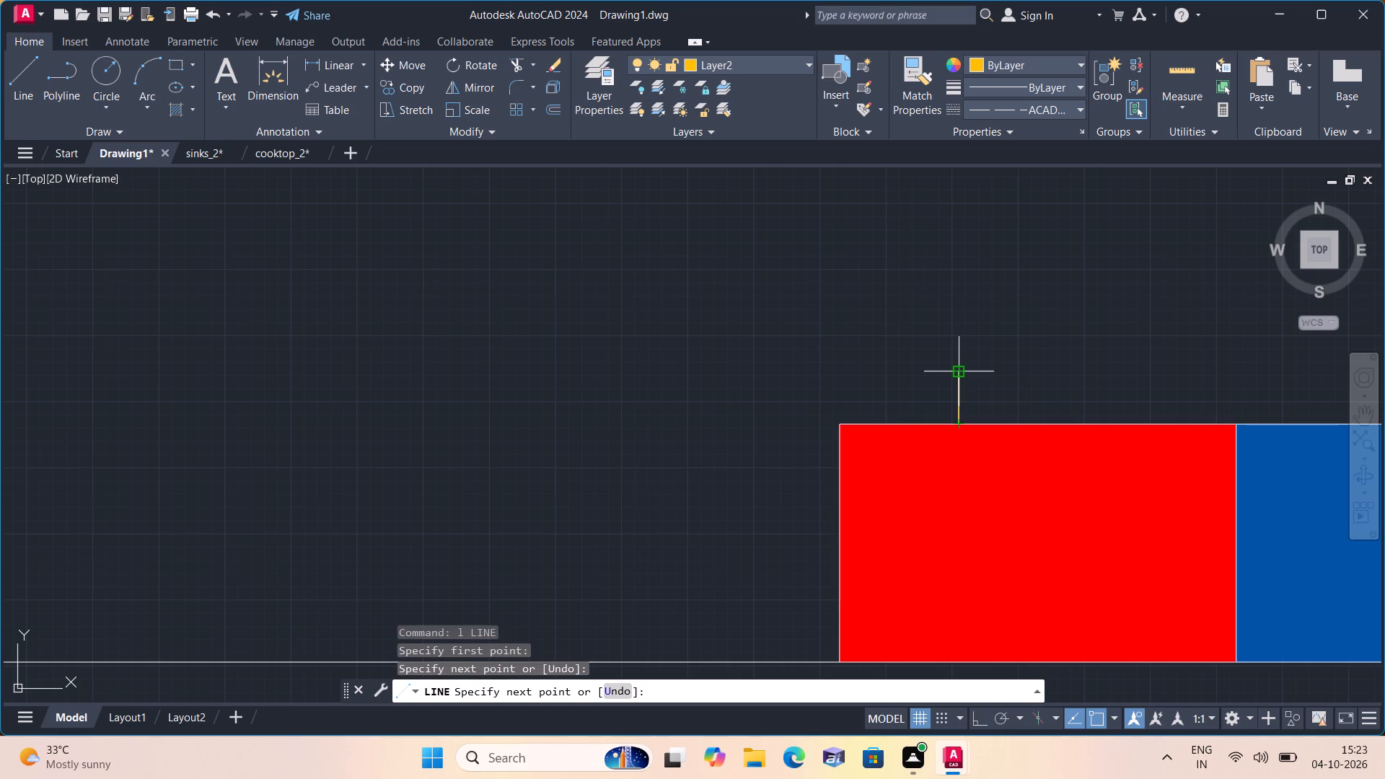
{"action": "key", "text": "Escape"}
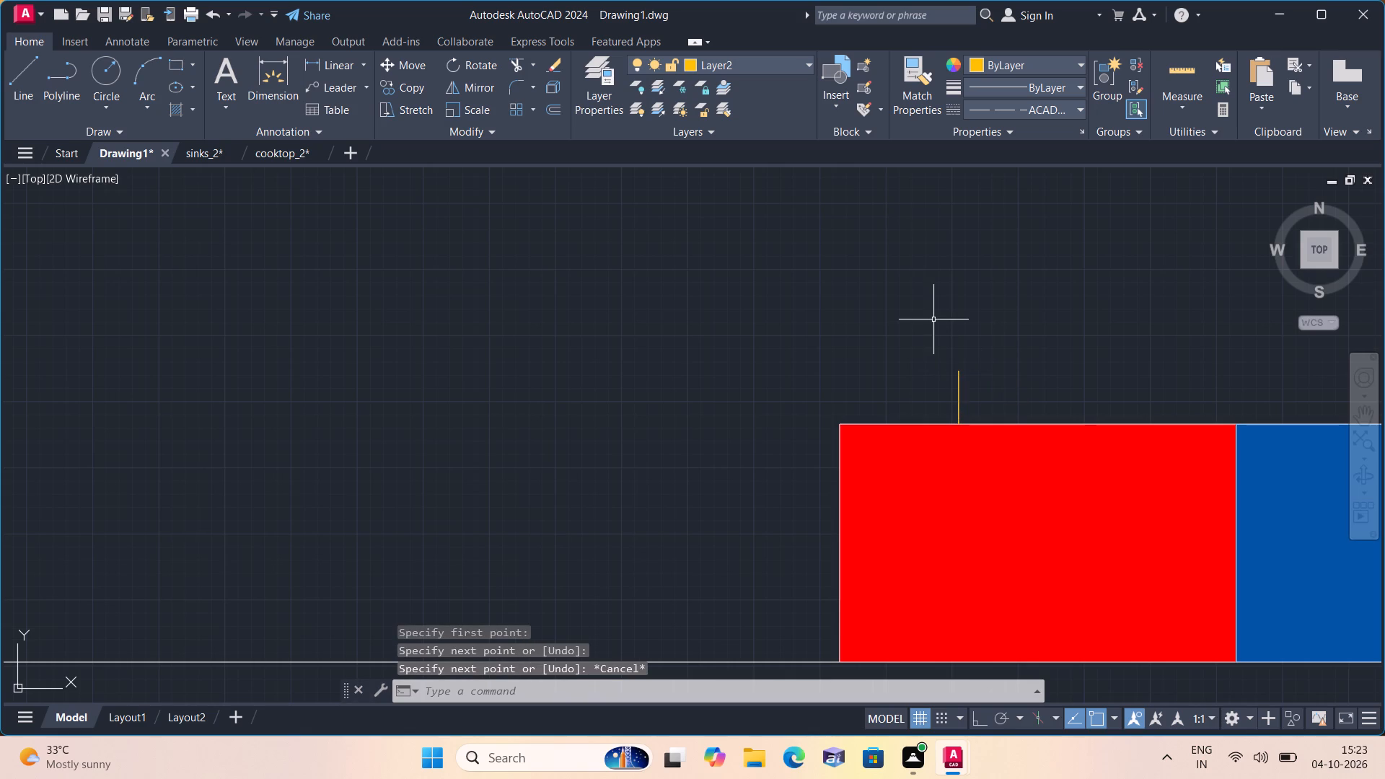
Draw a matching line over the short tick below the blue wall end on the north side of the same doorway.
{"action": "key", "text": "space"}
{"action": "middle_click_drag", "start_coordinate": [931, 316], "coordinate": [919, 392]}
{"action": "scroll", "coordinate": [921, 351], "scroll_direction": "down", "scroll_amount": 2}
{"action": "middle_click_drag", "start_coordinate": [945, 310], "coordinate": [961, 448]}
{"action": "scroll", "coordinate": [961, 454], "scroll_direction": "down", "scroll_amount": 1}
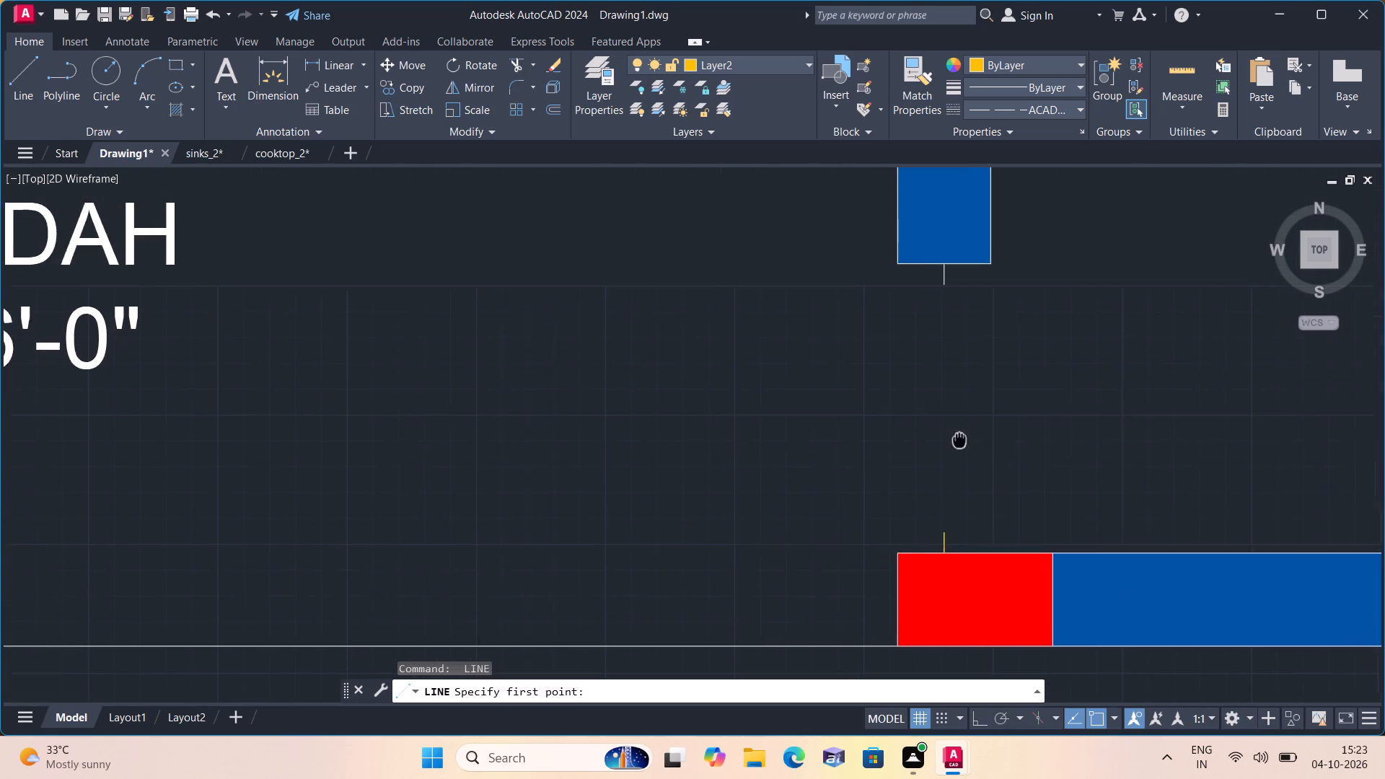
{"action": "scroll", "coordinate": [952, 362], "scroll_direction": "up", "scroll_amount": 1}
{"action": "left_click", "coordinate": [944, 338]}
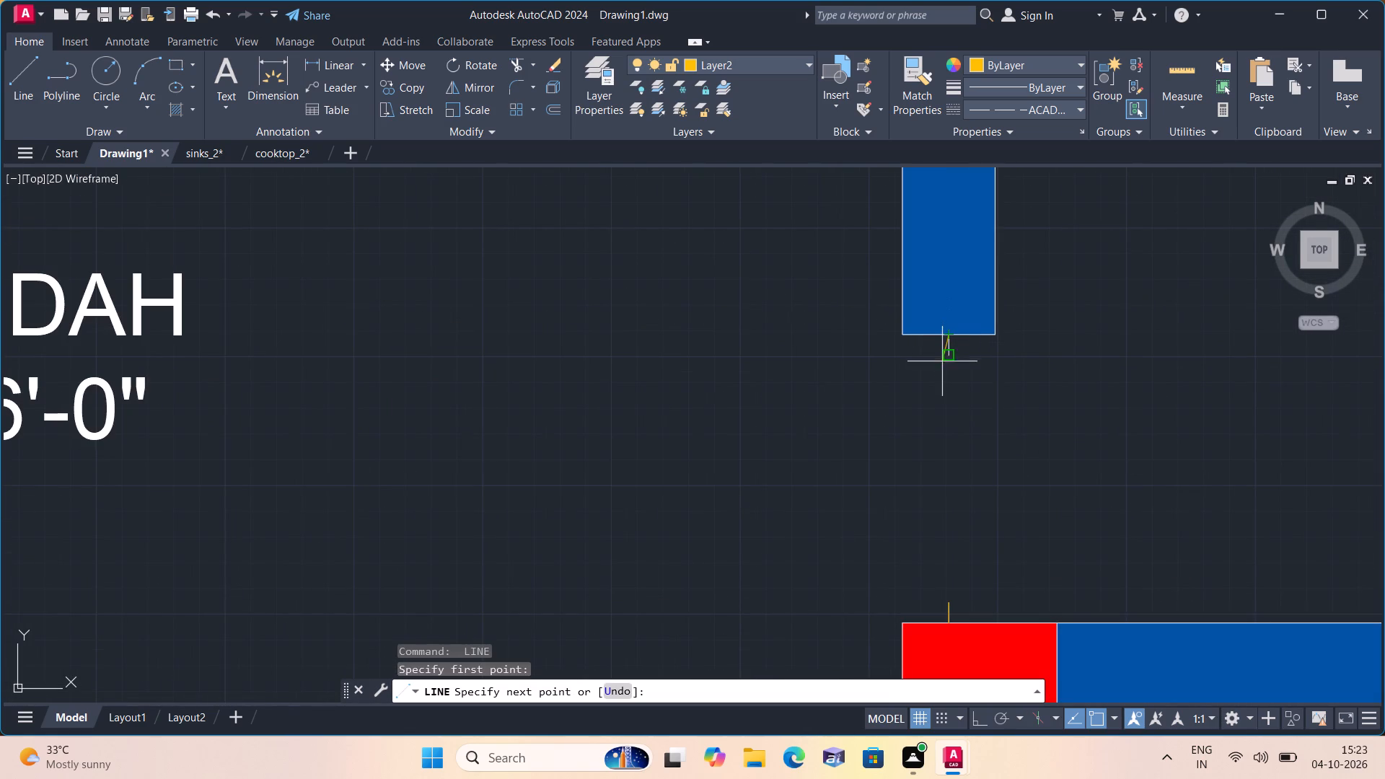
{"action": "left_click", "coordinate": [946, 363]}
{"action": "key", "text": "space"}
Draw a 2' horizontal line east into the GUEST ROOM from the lower end of the doorway's north tick.
{"action": "scroll", "coordinate": [946, 369], "scroll_direction": "up", "scroll_amount": 2}
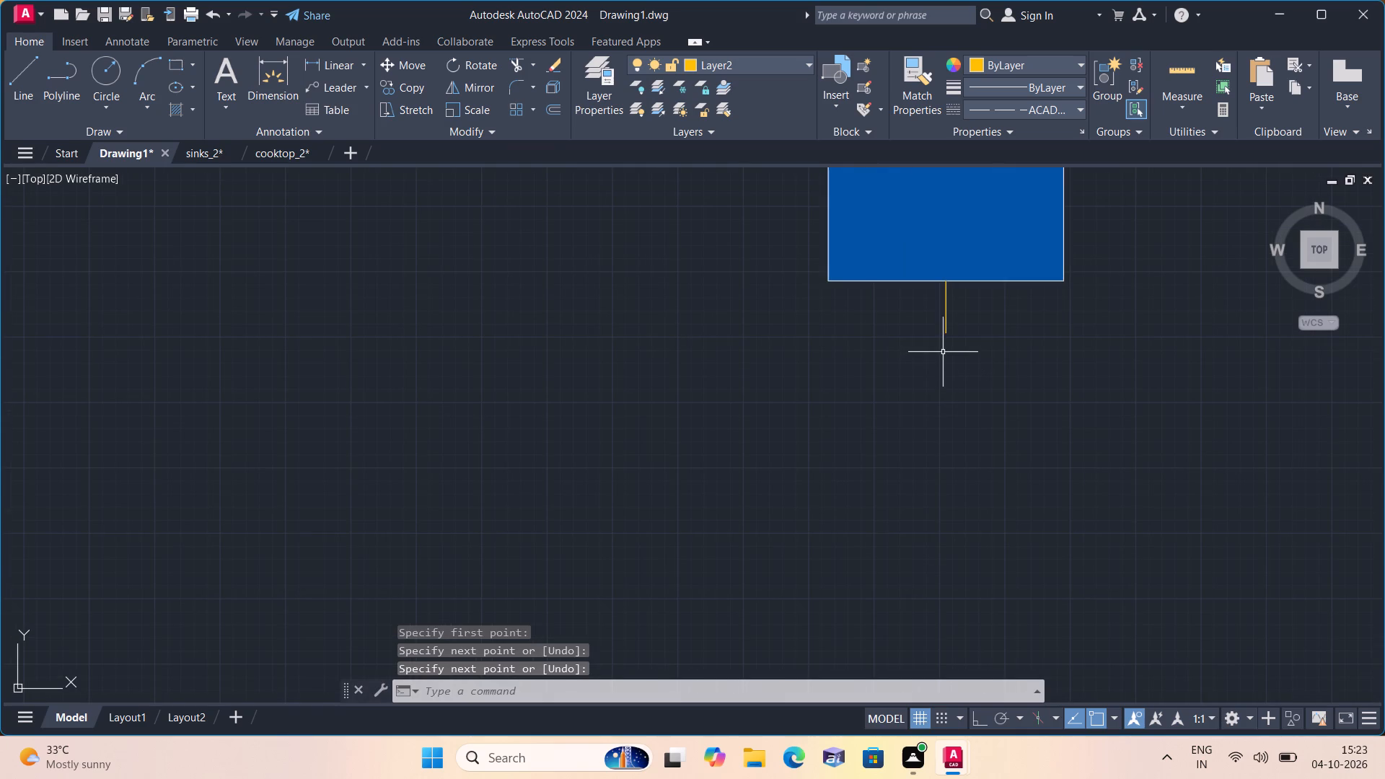
{"action": "key", "text": "space"}
{"action": "left_click", "coordinate": [947, 333]}
{"action": "scroll", "coordinate": [967, 343], "scroll_direction": "down", "scroll_amount": 2}
{"action": "middle_click_drag", "start_coordinate": [969, 346], "coordinate": [841, 340]}
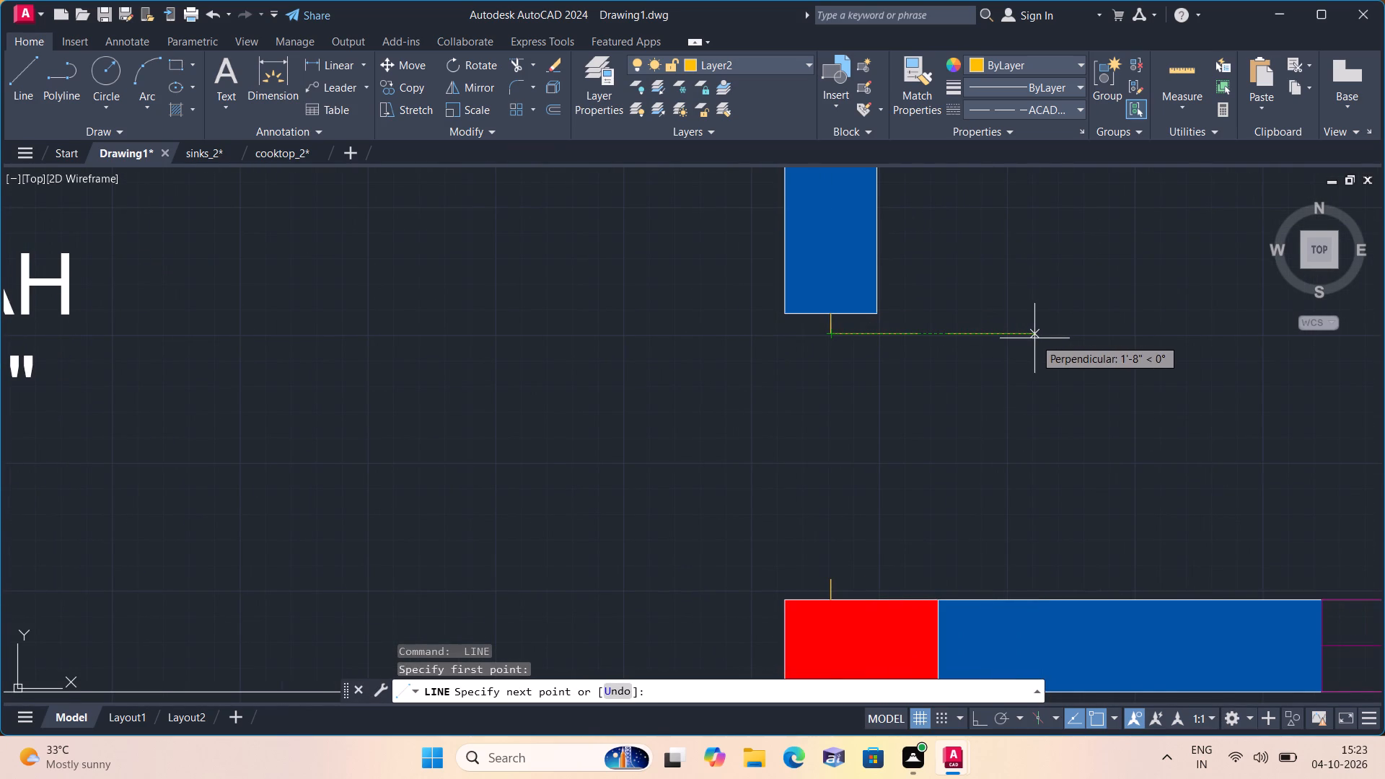
{"action": "type", "text": "2'"}
{"action": "key", "text": "space"}
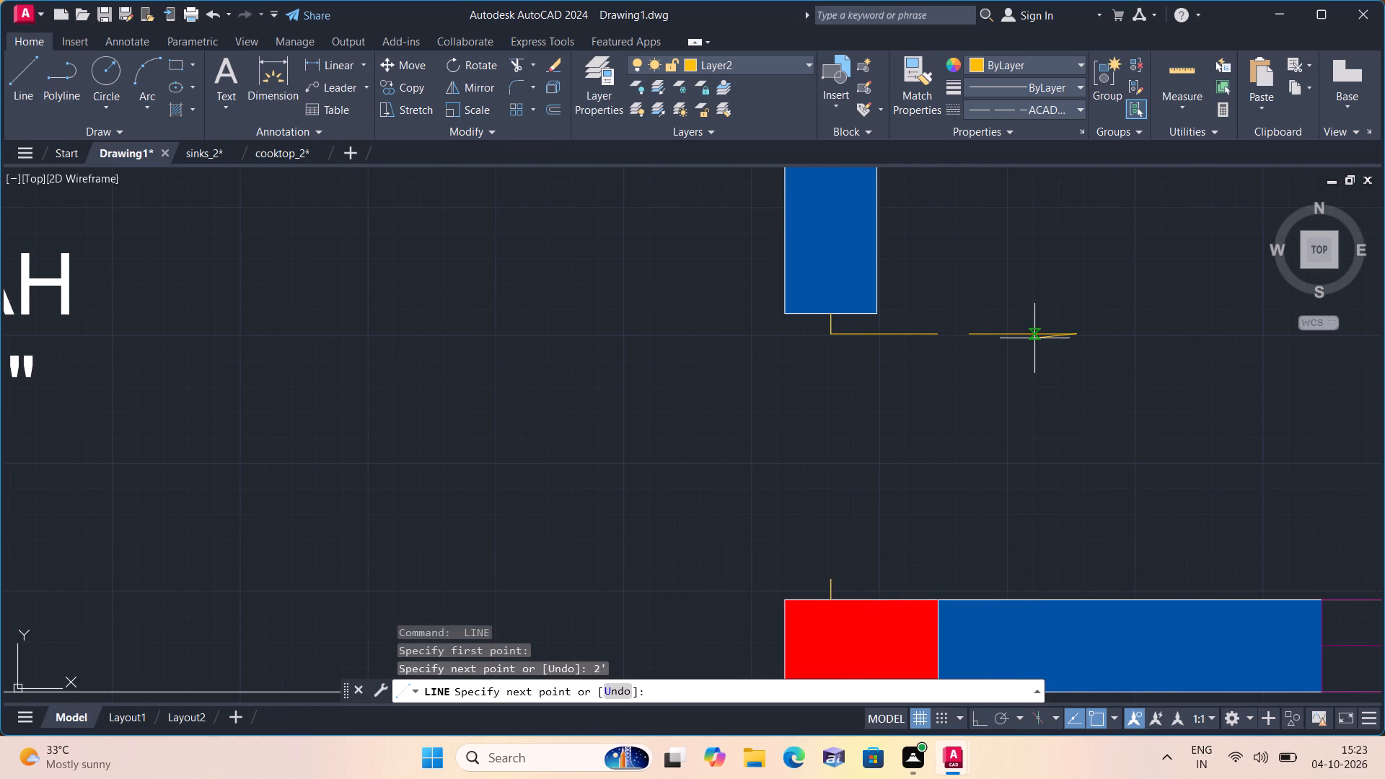
{"action": "key", "text": "Escape"}
{"action": "scroll", "coordinate": [1060, 341], "scroll_direction": "down", "scroll_amount": 1}
{"action": "scroll", "coordinate": [1051, 361], "scroll_direction": "up", "scroll_amount": 1}
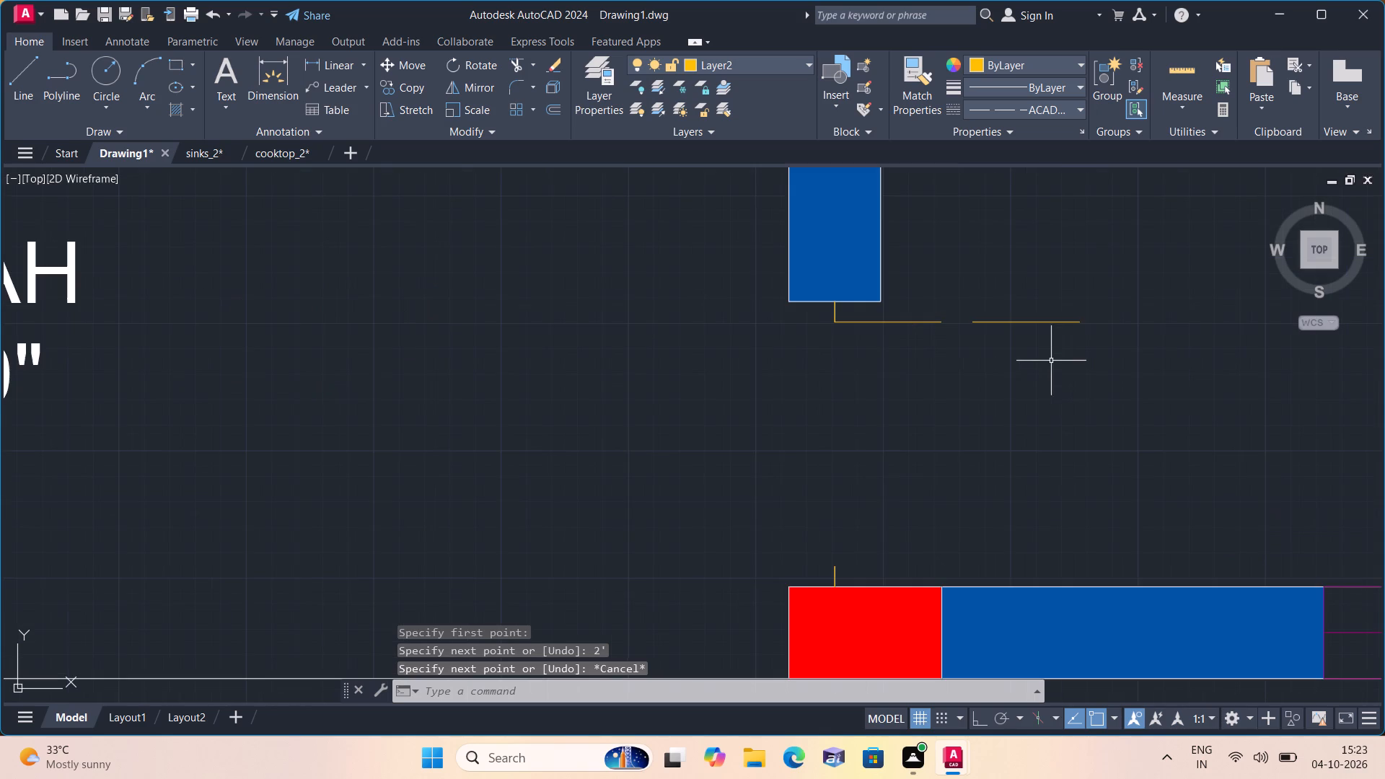
Erase the 2' dashed line running east into the GUEST ROOM from the doorway's north tick.
{"action": "left_click", "coordinate": [1055, 361]}
{"action": "left_click", "coordinate": [928, 284]}
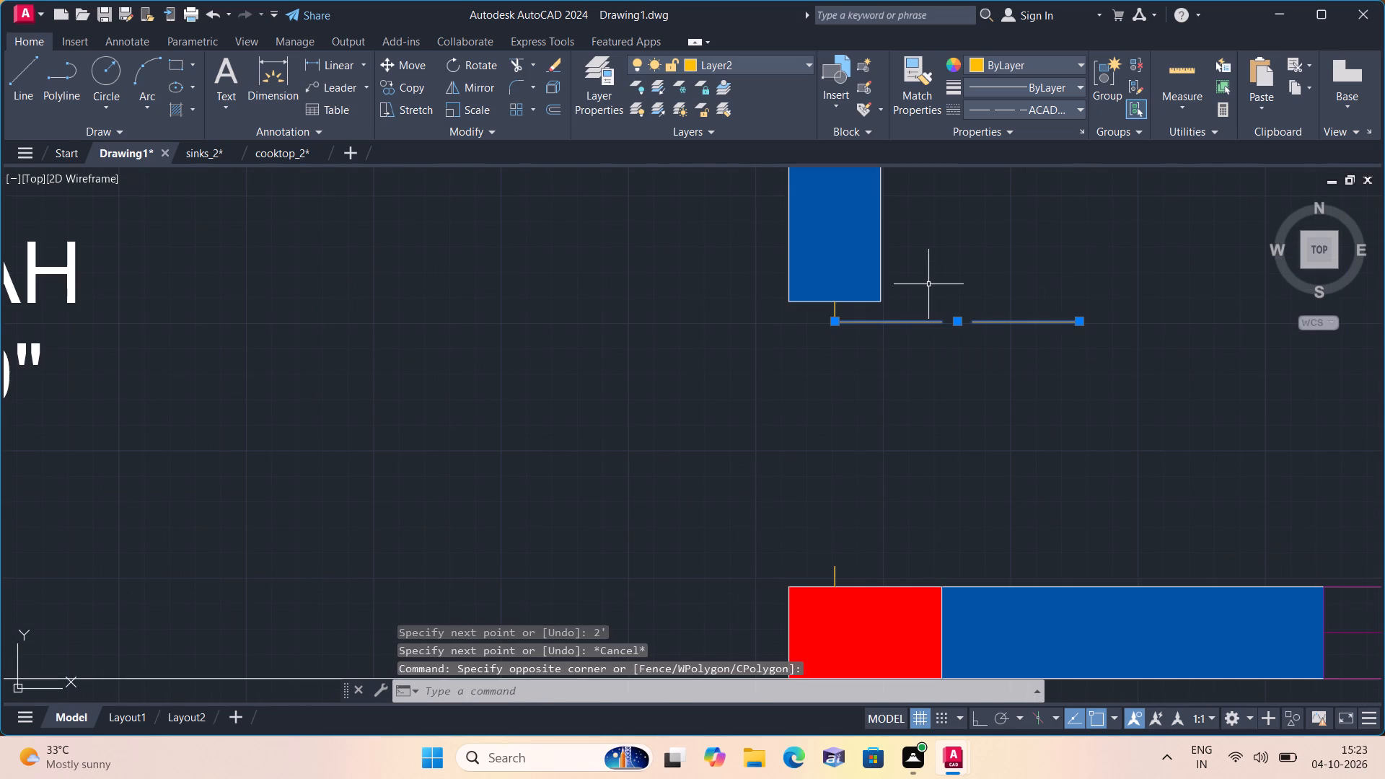
{"action": "key", "text": "Delete"}
Load the DASHED2 linetype, Dashed (.5x), from acad.lin into the drawing.
{"action": "left_click", "coordinate": [992, 102]}
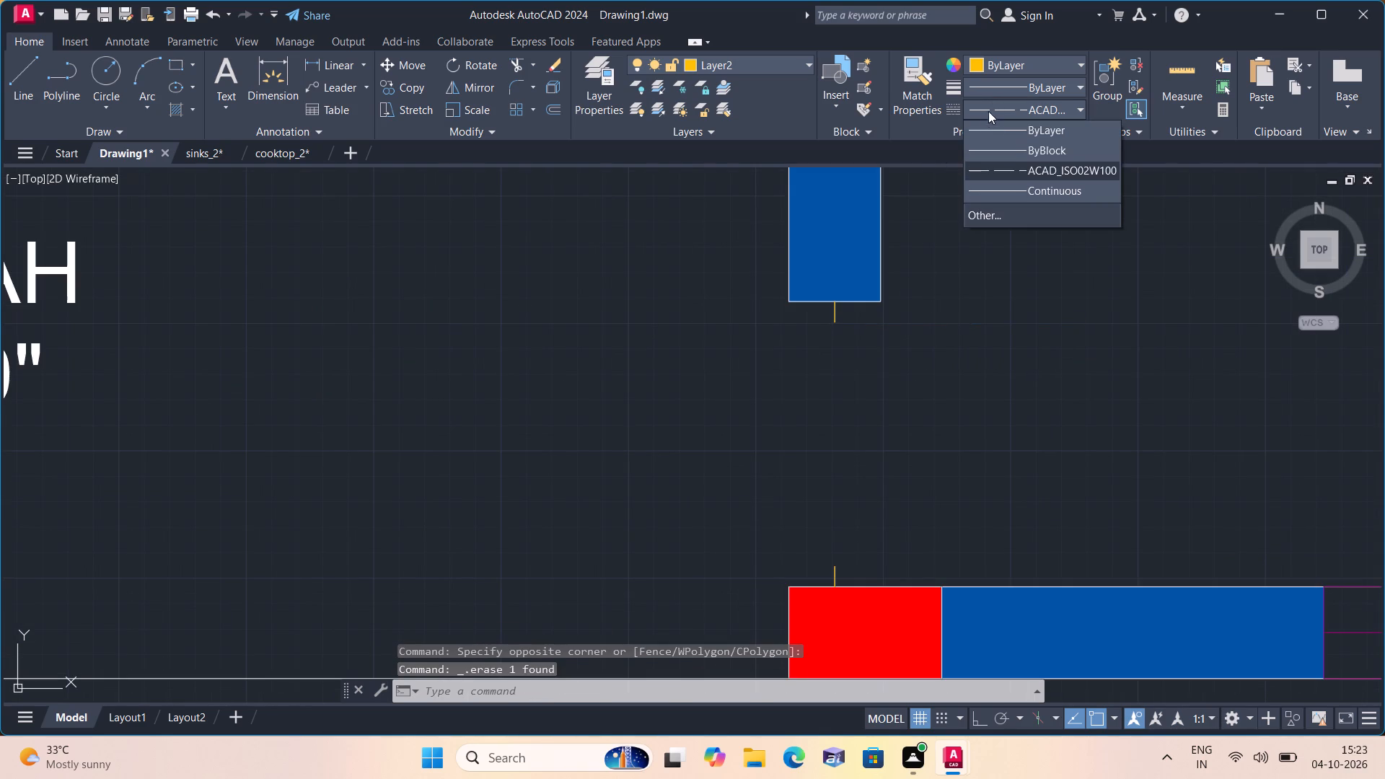
{"action": "left_click", "coordinate": [1012, 213]}
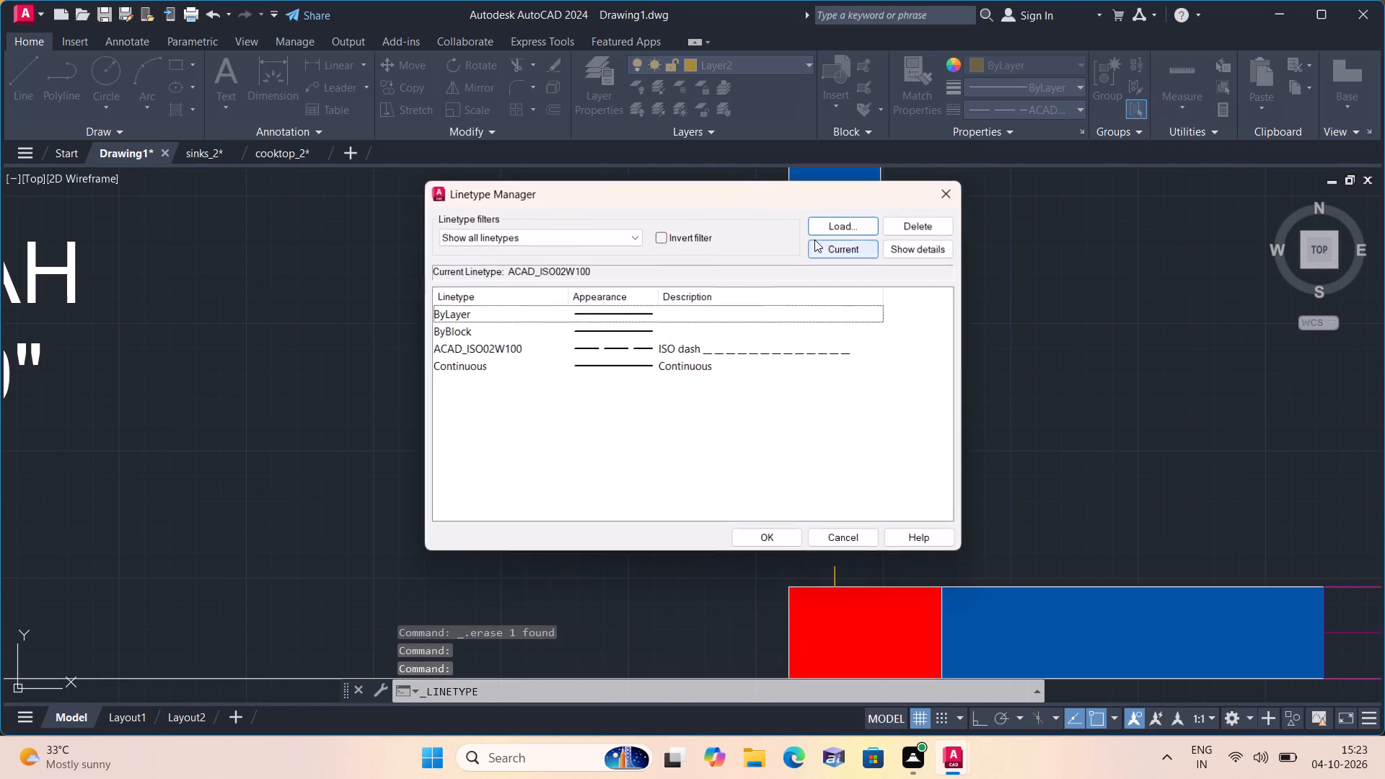
{"action": "left_click", "coordinate": [836, 226]}
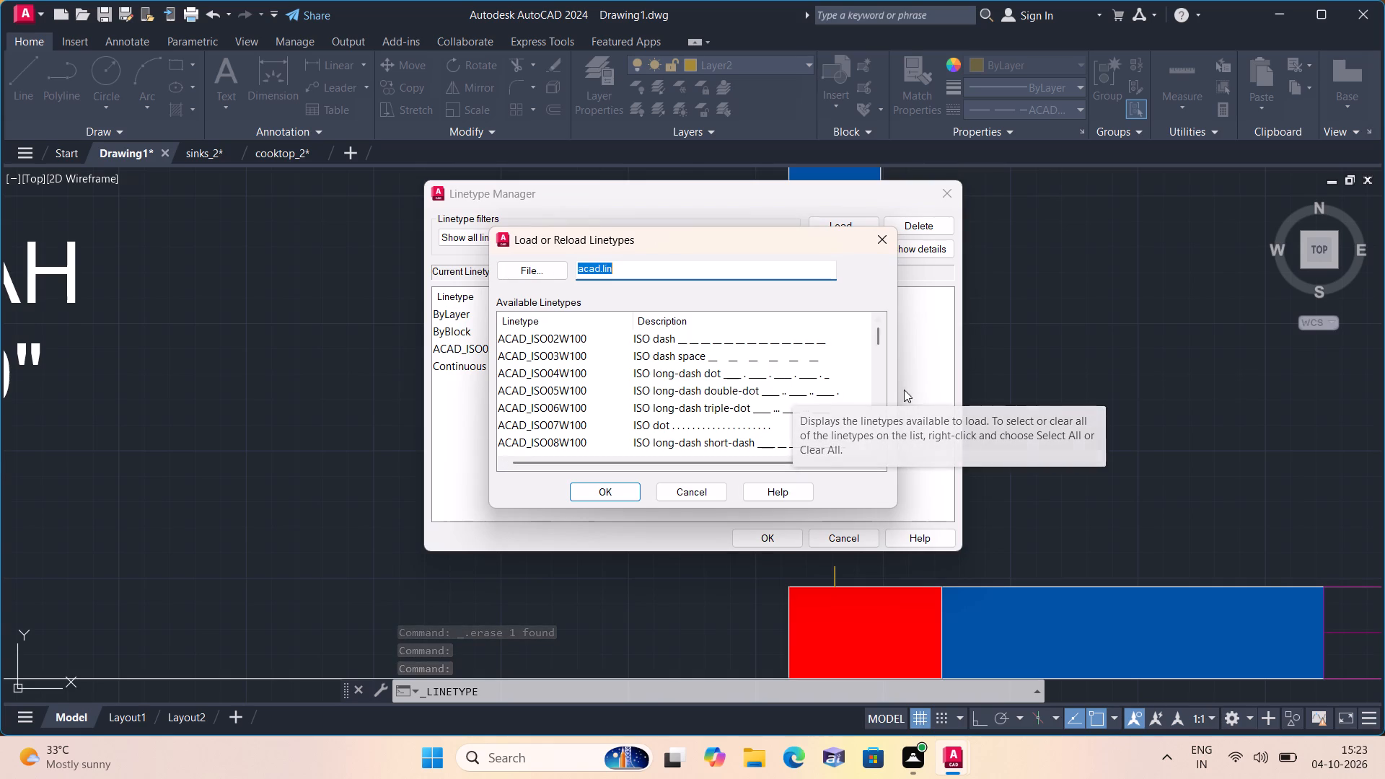
{"action": "left_click", "coordinate": [688, 427]}
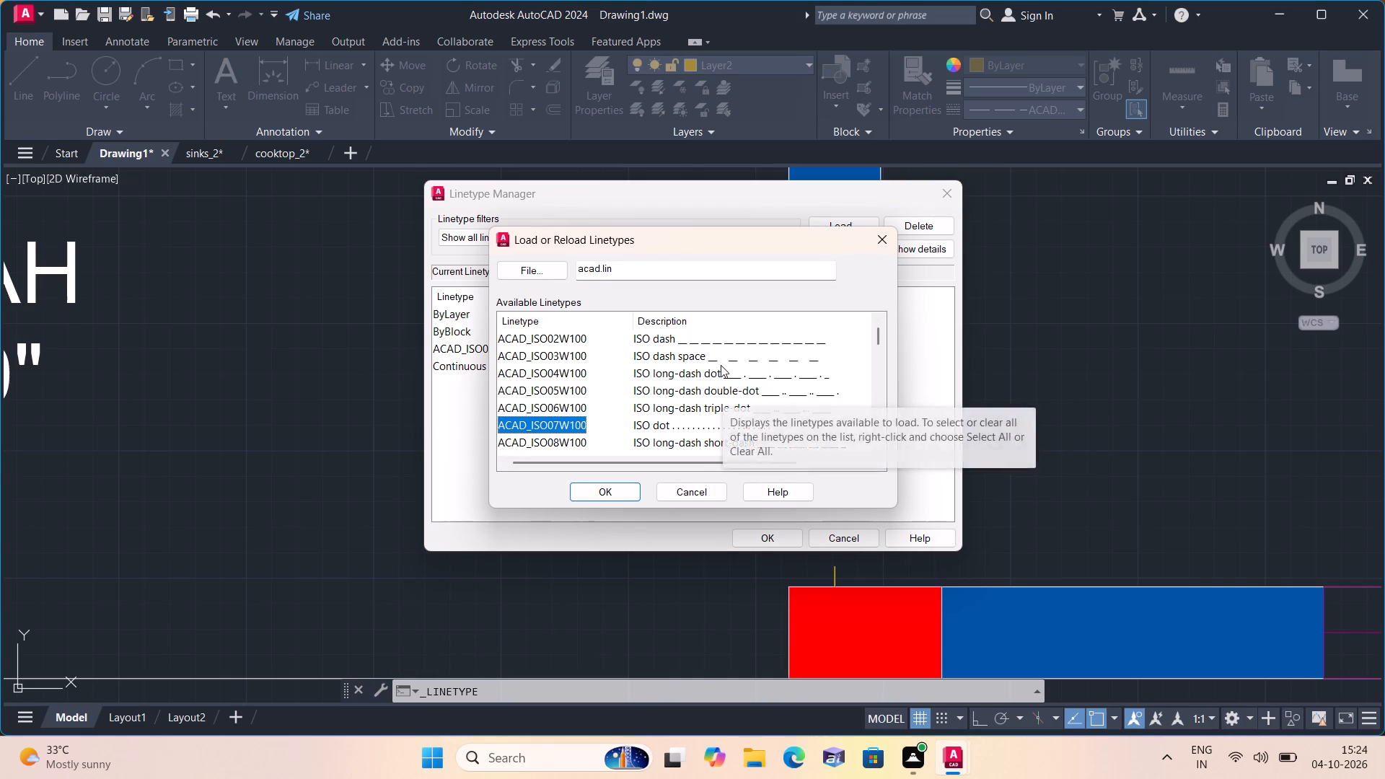
{"action": "left_click", "coordinate": [721, 365]}
{"action": "left_click", "coordinate": [715, 360]}
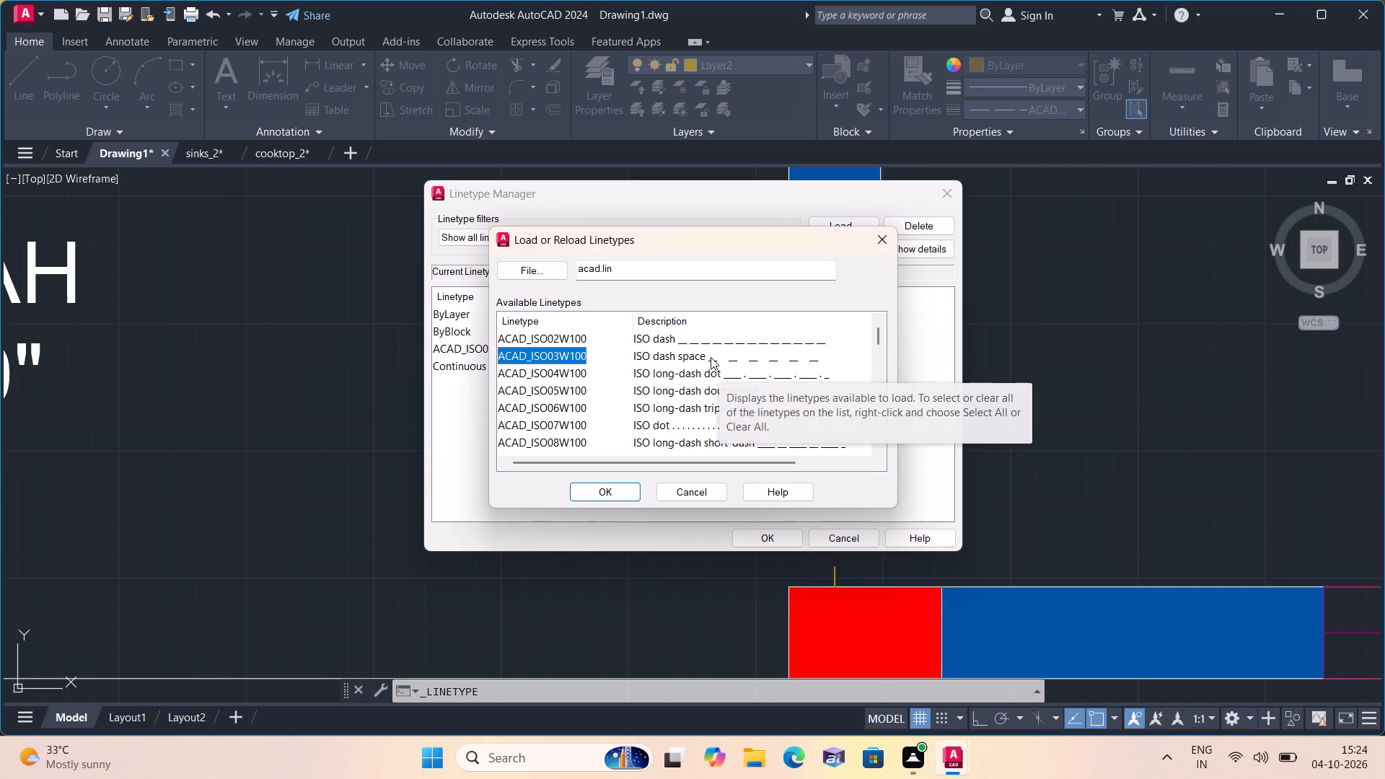
{"action": "scroll", "coordinate": [700, 339], "scroll_direction": "down", "scroll_amount": 1}
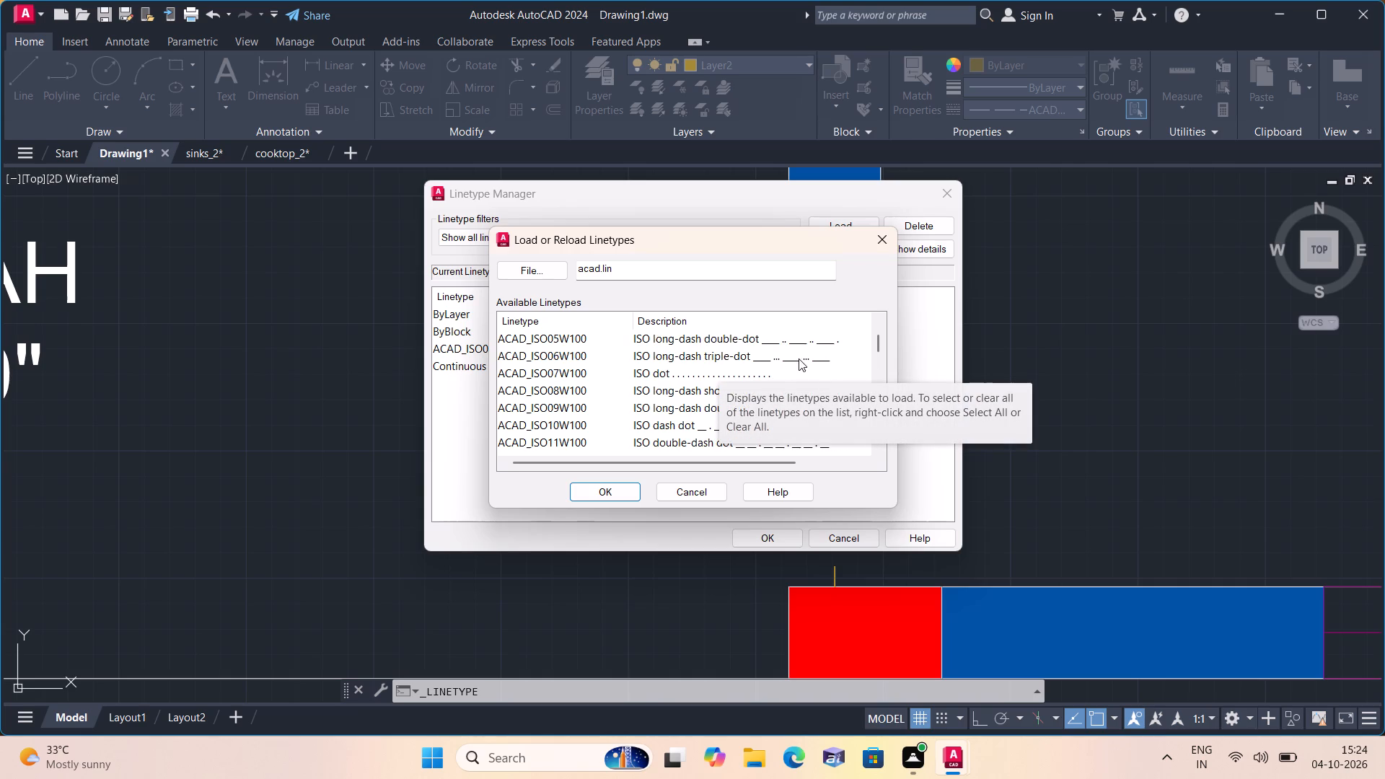
{"action": "scroll", "coordinate": [751, 387], "scroll_direction": "down", "scroll_amount": 3}
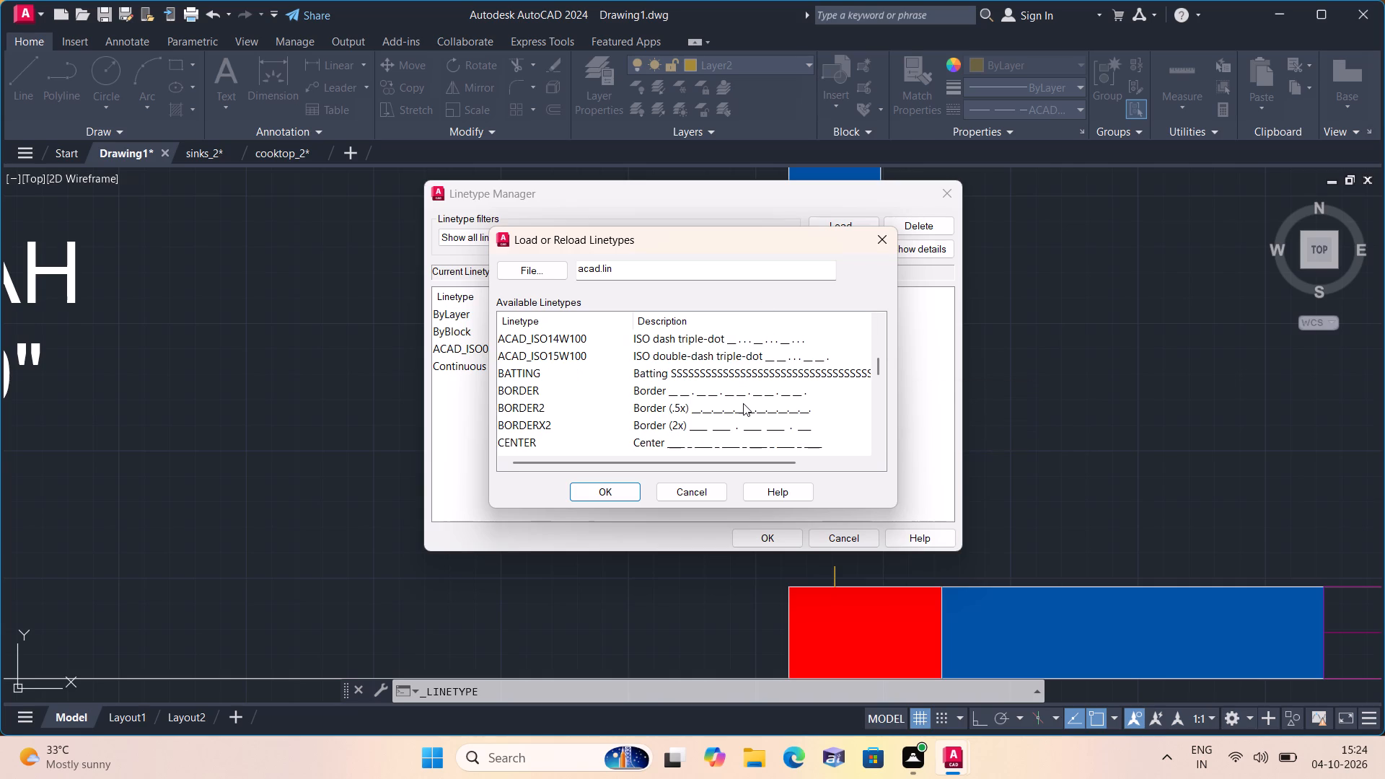
{"action": "scroll", "coordinate": [743, 423], "scroll_direction": "down", "scroll_amount": 2}
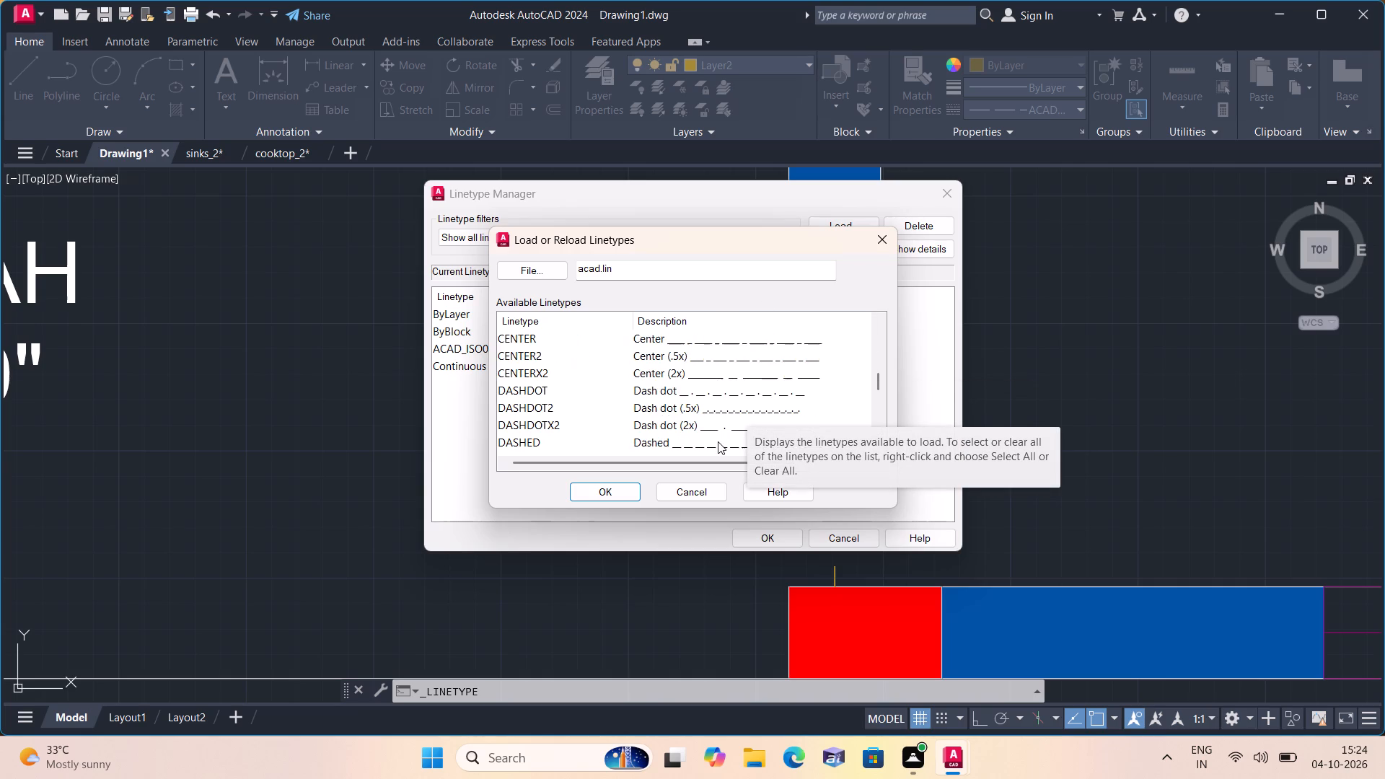
{"action": "scroll", "coordinate": [718, 441], "scroll_direction": "down", "scroll_amount": 1}
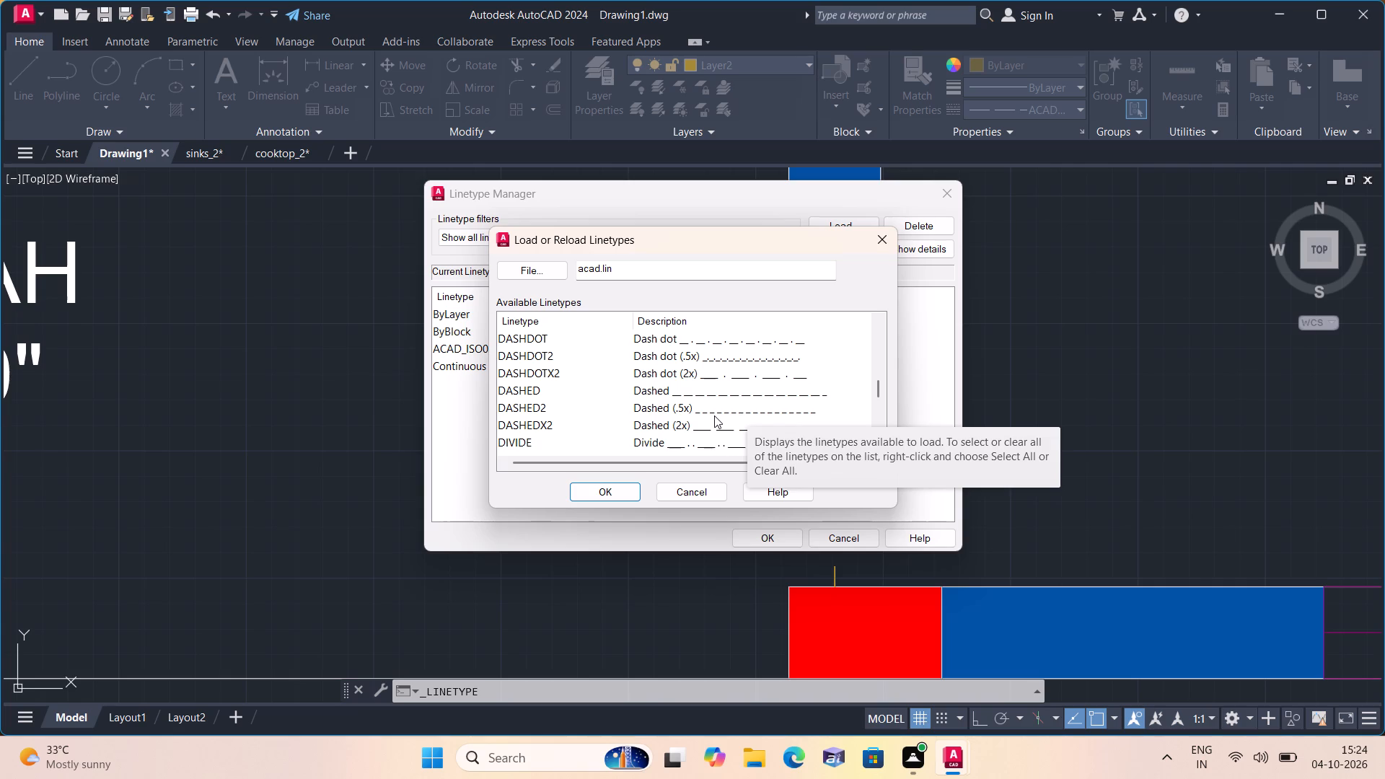
{"action": "left_click", "coordinate": [714, 415]}
{"action": "left_click", "coordinate": [620, 489]}
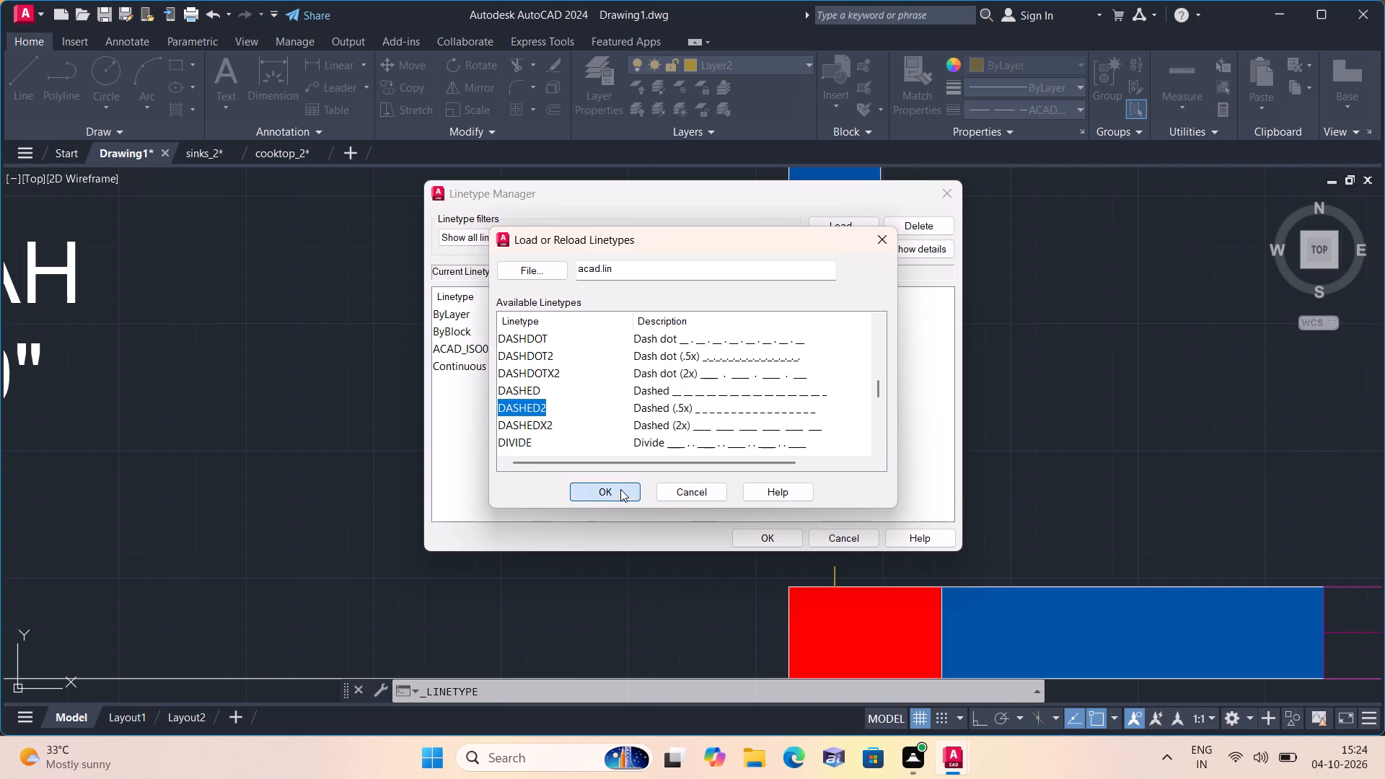
{"action": "left_click", "coordinate": [713, 386]}
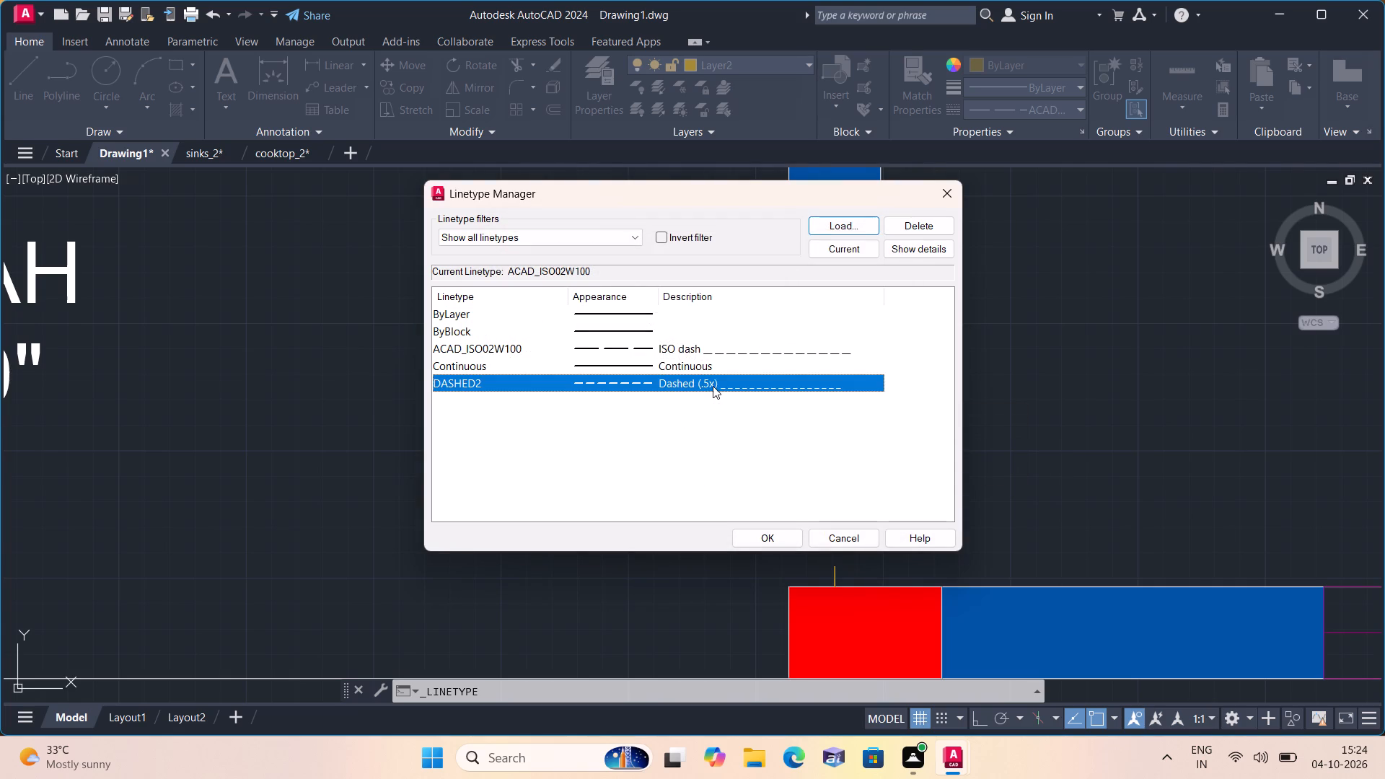
{"action": "left_click", "coordinate": [767, 534]}
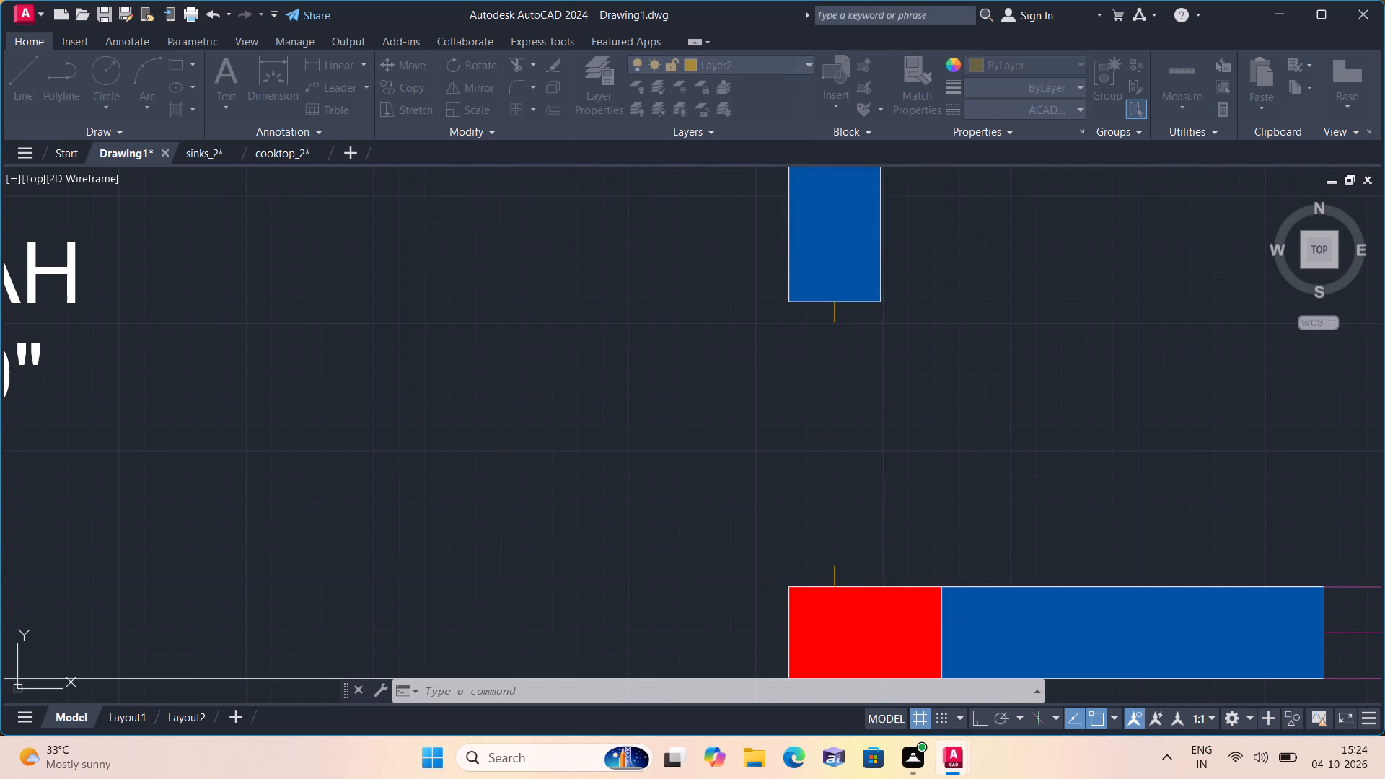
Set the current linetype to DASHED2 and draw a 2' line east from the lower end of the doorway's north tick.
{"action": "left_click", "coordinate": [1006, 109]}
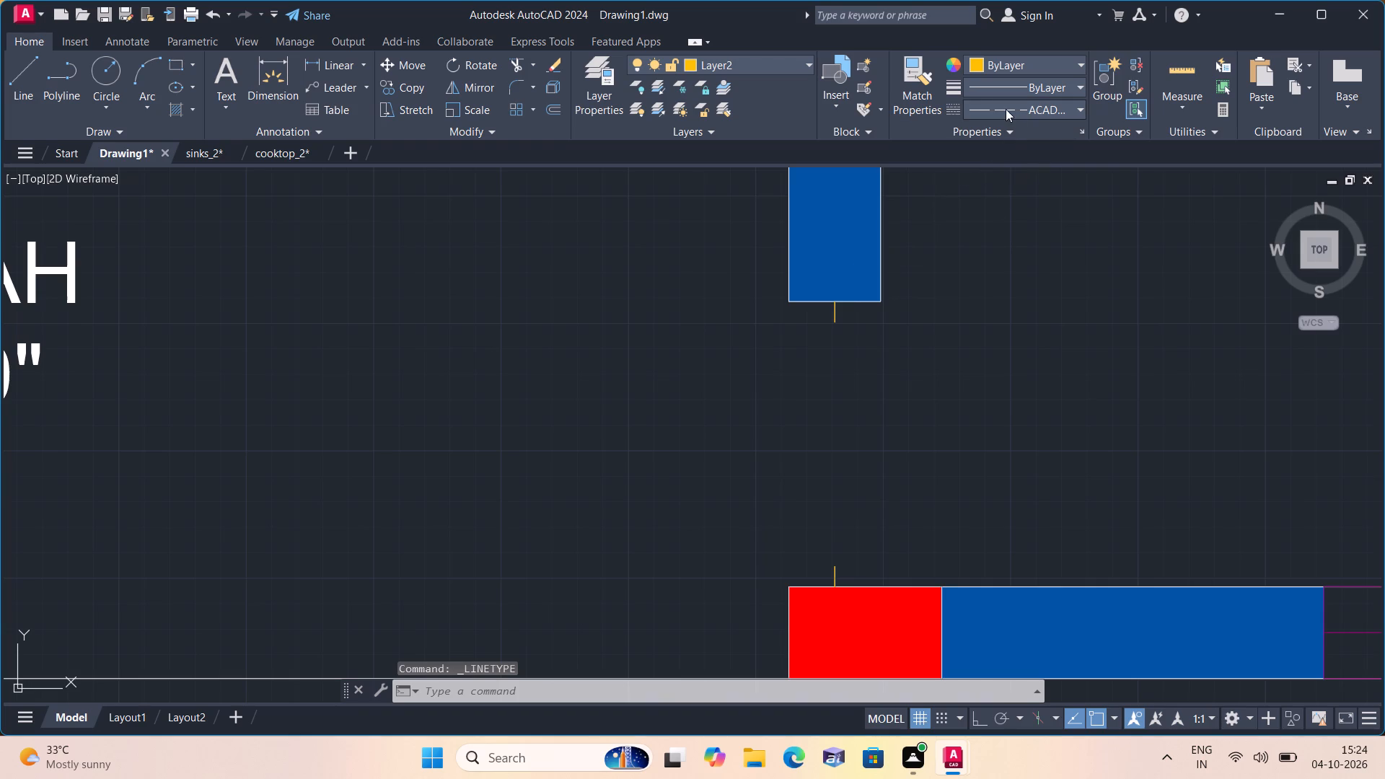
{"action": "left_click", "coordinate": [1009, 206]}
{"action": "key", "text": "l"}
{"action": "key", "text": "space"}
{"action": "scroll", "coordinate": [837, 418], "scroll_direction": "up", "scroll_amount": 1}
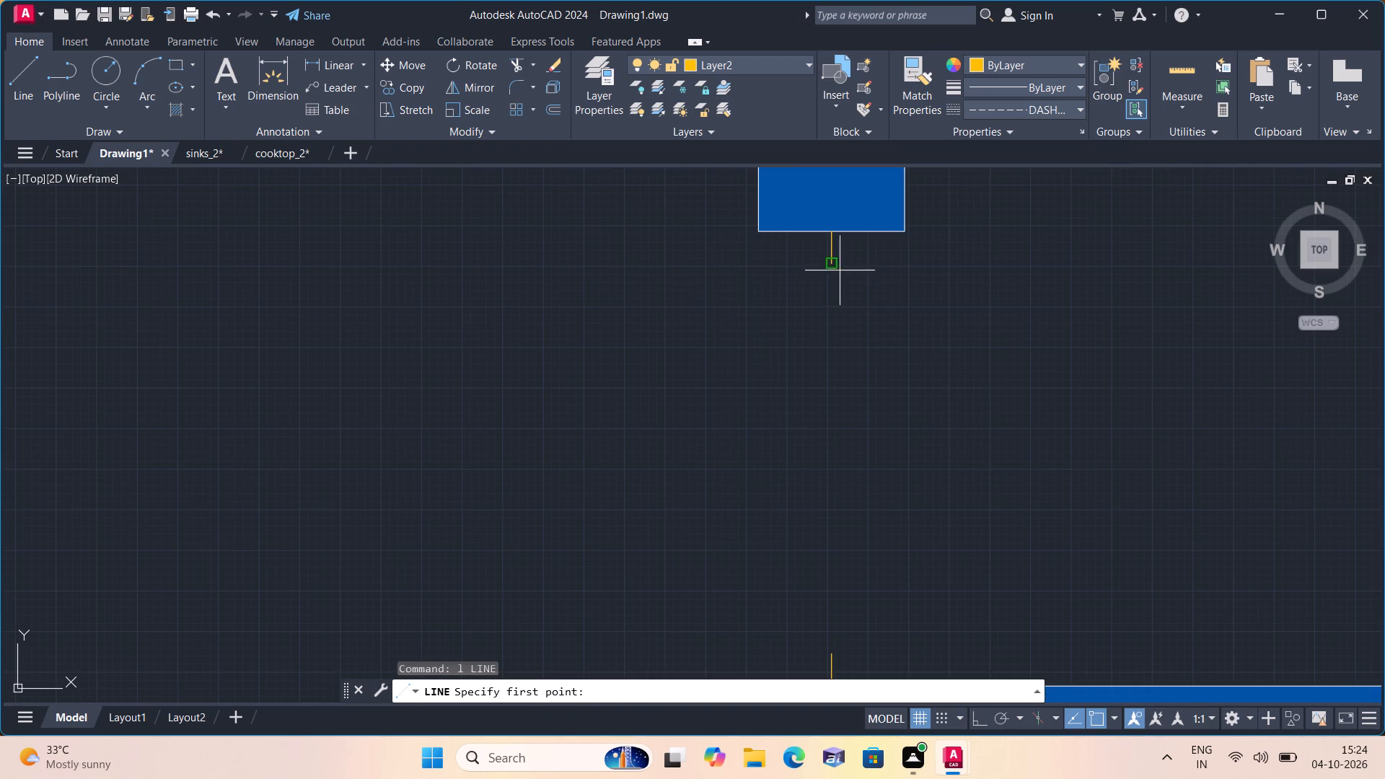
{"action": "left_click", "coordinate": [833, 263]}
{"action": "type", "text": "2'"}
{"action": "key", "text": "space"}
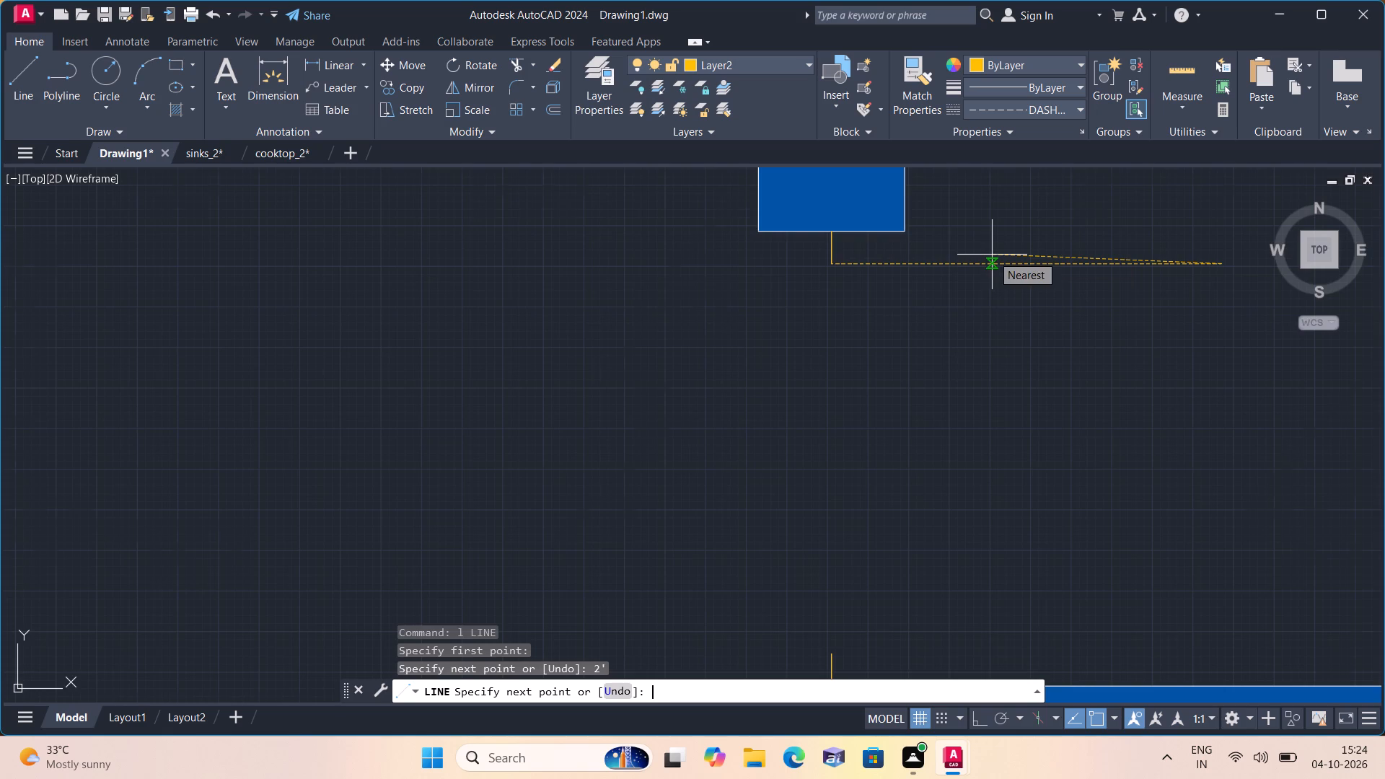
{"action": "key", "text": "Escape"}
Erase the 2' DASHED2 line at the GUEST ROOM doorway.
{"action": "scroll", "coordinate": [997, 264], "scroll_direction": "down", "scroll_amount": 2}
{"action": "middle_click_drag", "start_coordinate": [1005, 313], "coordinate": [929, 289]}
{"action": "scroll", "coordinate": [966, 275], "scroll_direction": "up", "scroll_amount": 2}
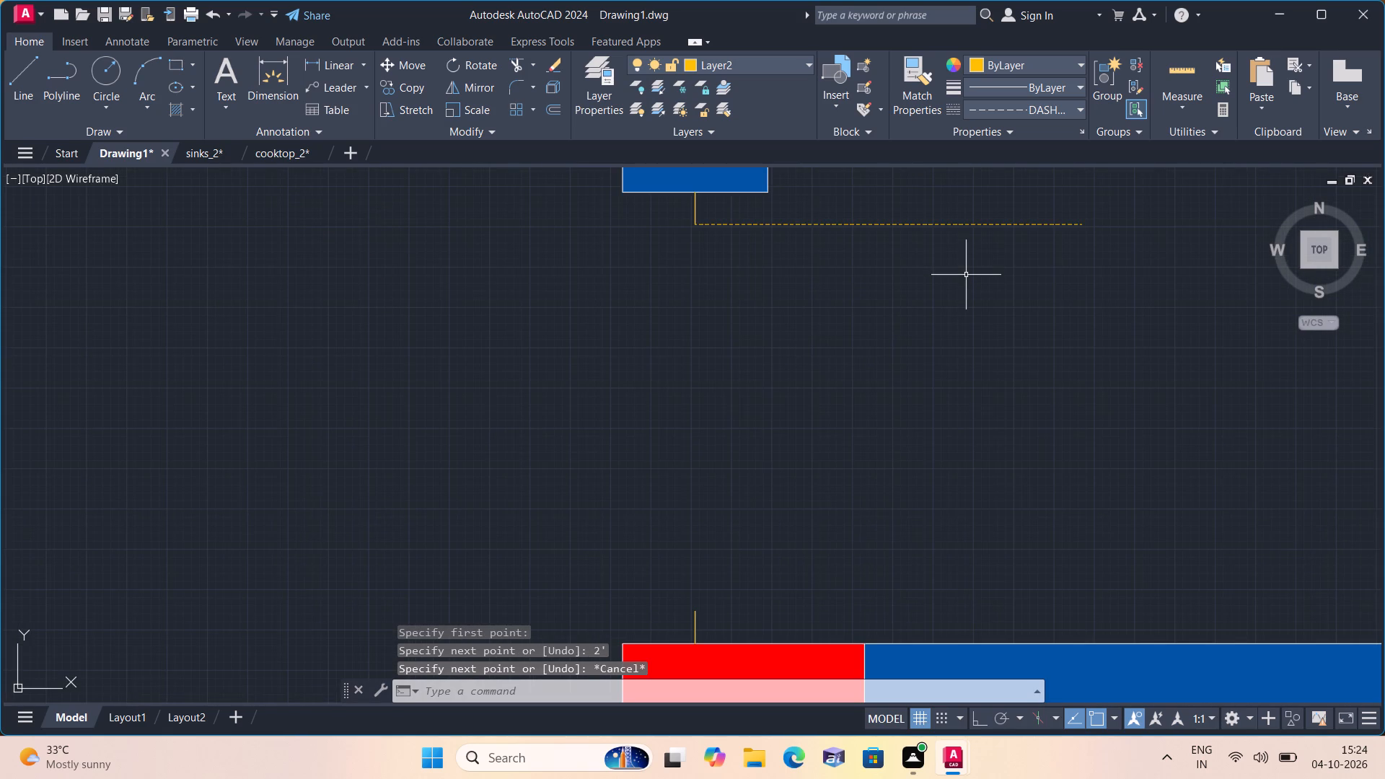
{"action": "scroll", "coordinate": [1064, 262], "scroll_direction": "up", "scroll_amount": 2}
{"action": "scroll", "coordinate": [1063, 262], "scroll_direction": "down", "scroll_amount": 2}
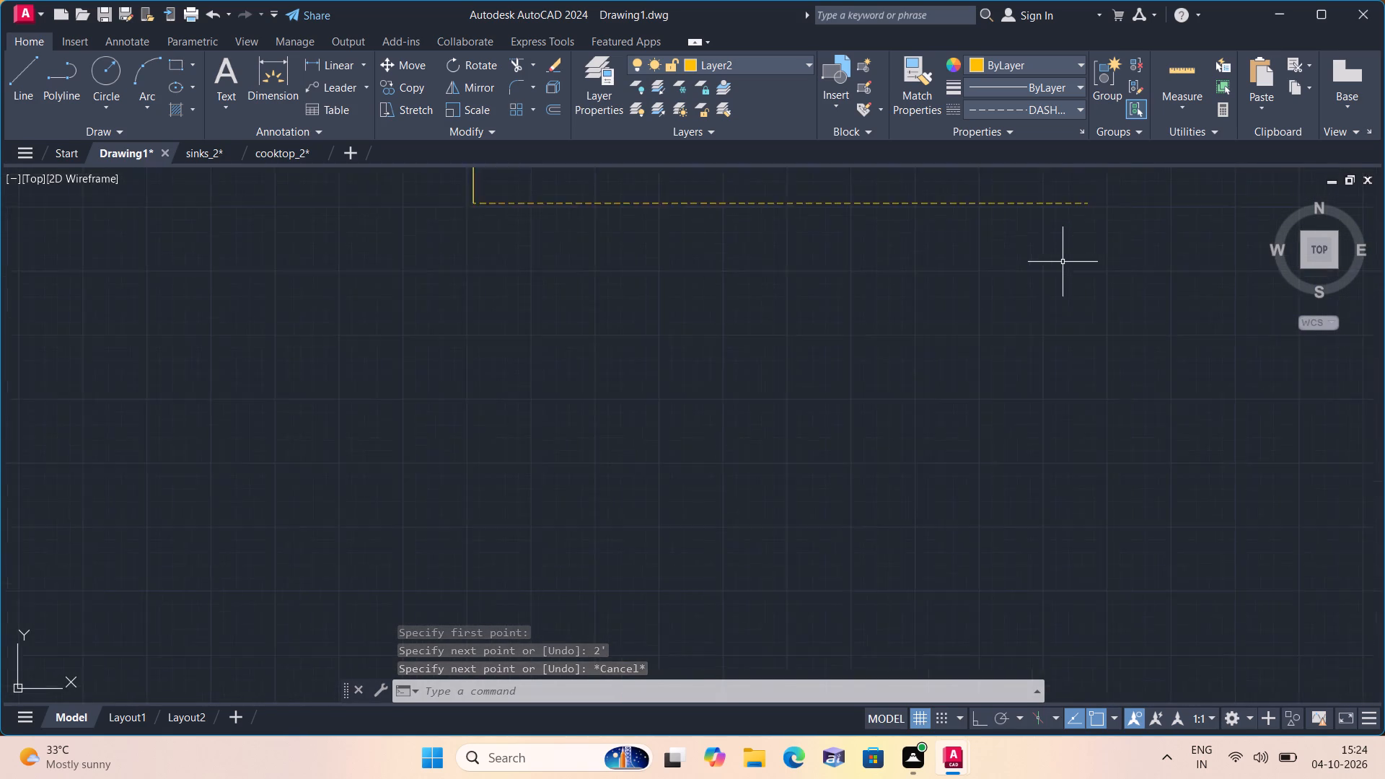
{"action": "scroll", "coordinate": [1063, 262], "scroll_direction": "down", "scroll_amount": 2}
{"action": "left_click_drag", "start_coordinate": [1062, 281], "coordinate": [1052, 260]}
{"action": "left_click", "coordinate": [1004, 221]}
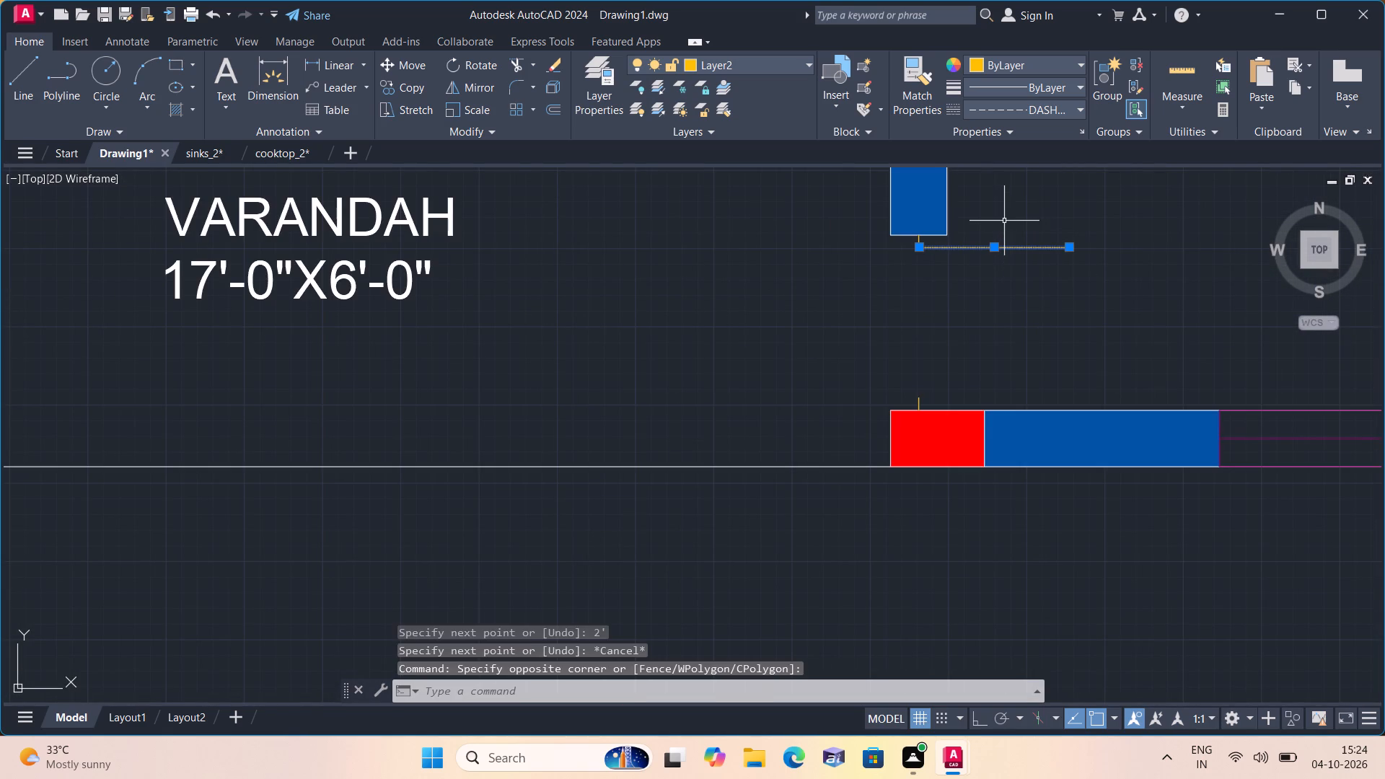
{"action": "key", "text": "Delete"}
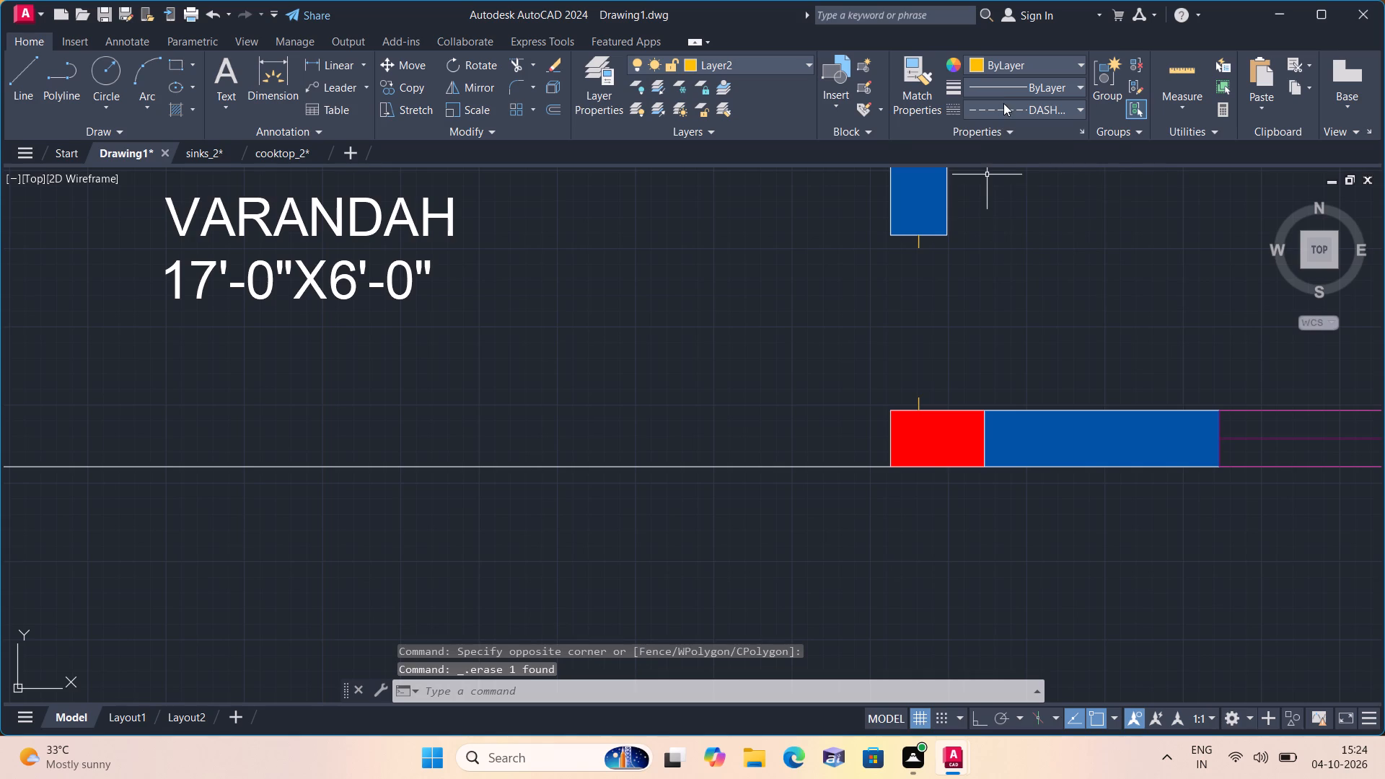
Load the ISO dash space linetype ACAD_ISO03W100 from acad.lin into the drawing.
{"action": "left_click", "coordinate": [1003, 103]}
{"action": "left_click", "coordinate": [1000, 233]}
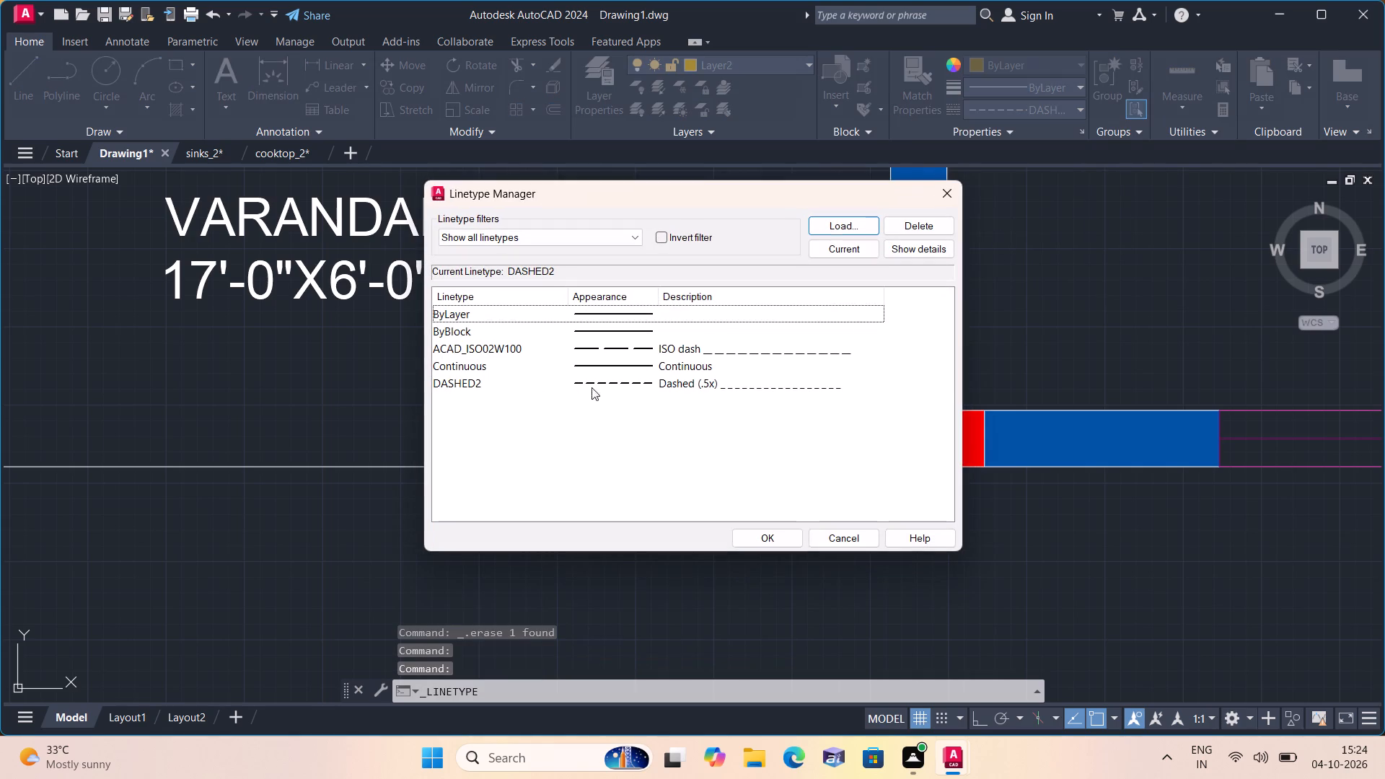
{"action": "left_click", "coordinate": [855, 227]}
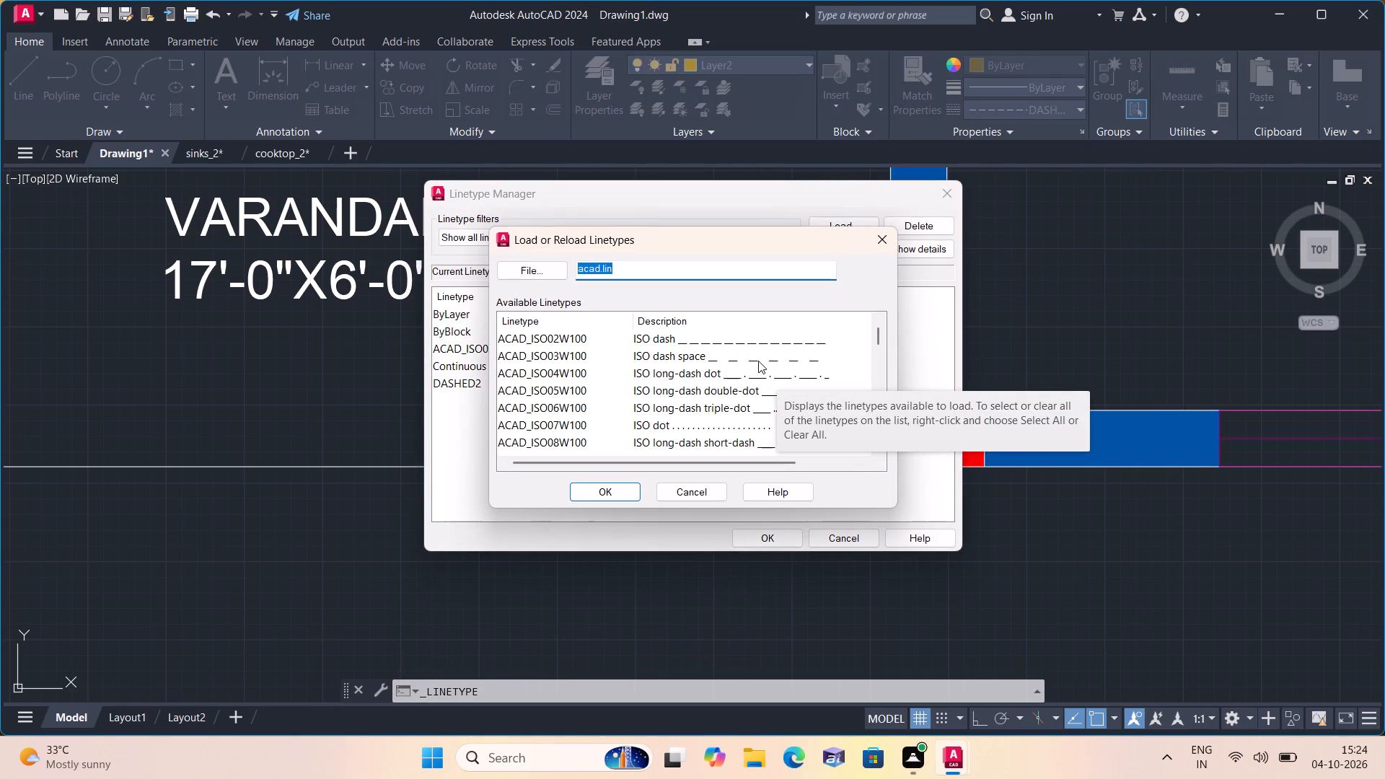
{"action": "left_click", "coordinate": [758, 361]}
{"action": "left_click", "coordinate": [760, 534]}
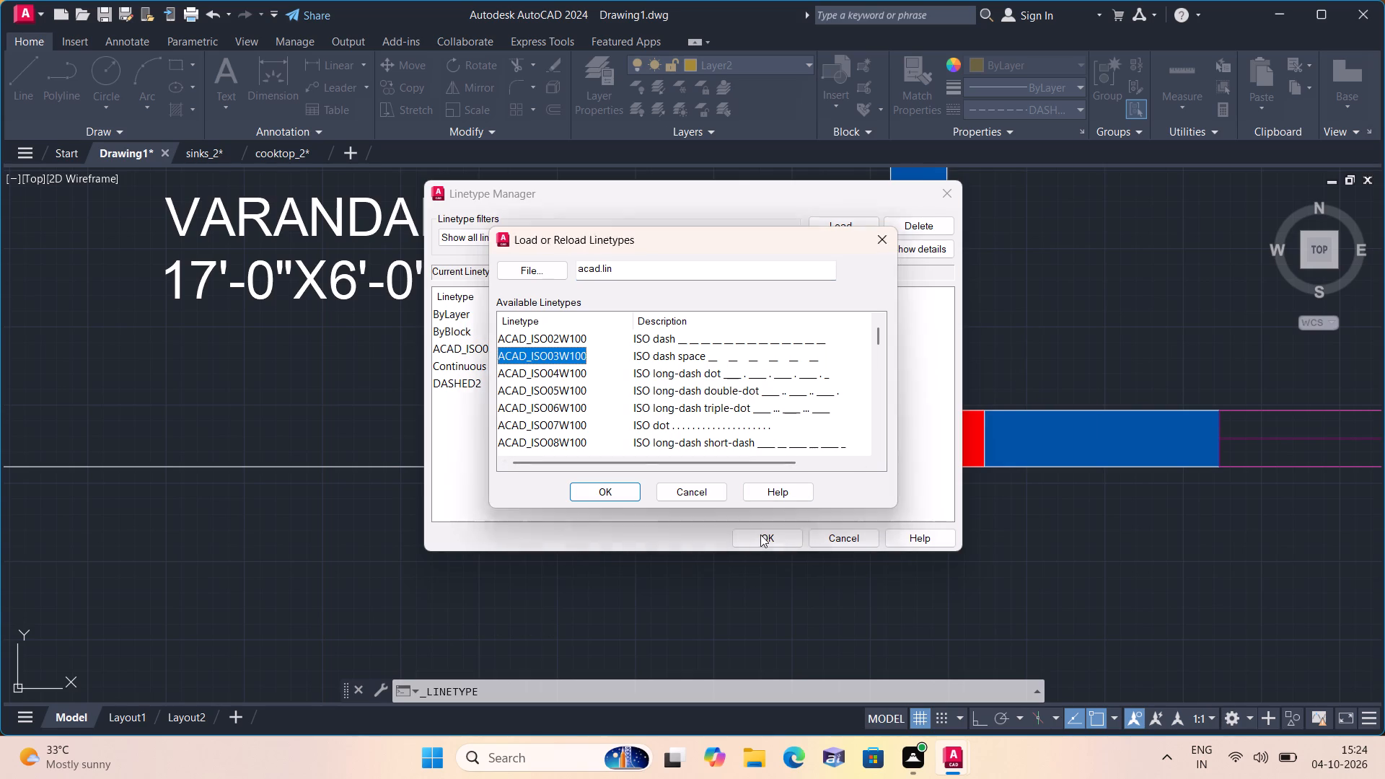
{"action": "left_click", "coordinate": [607, 495]}
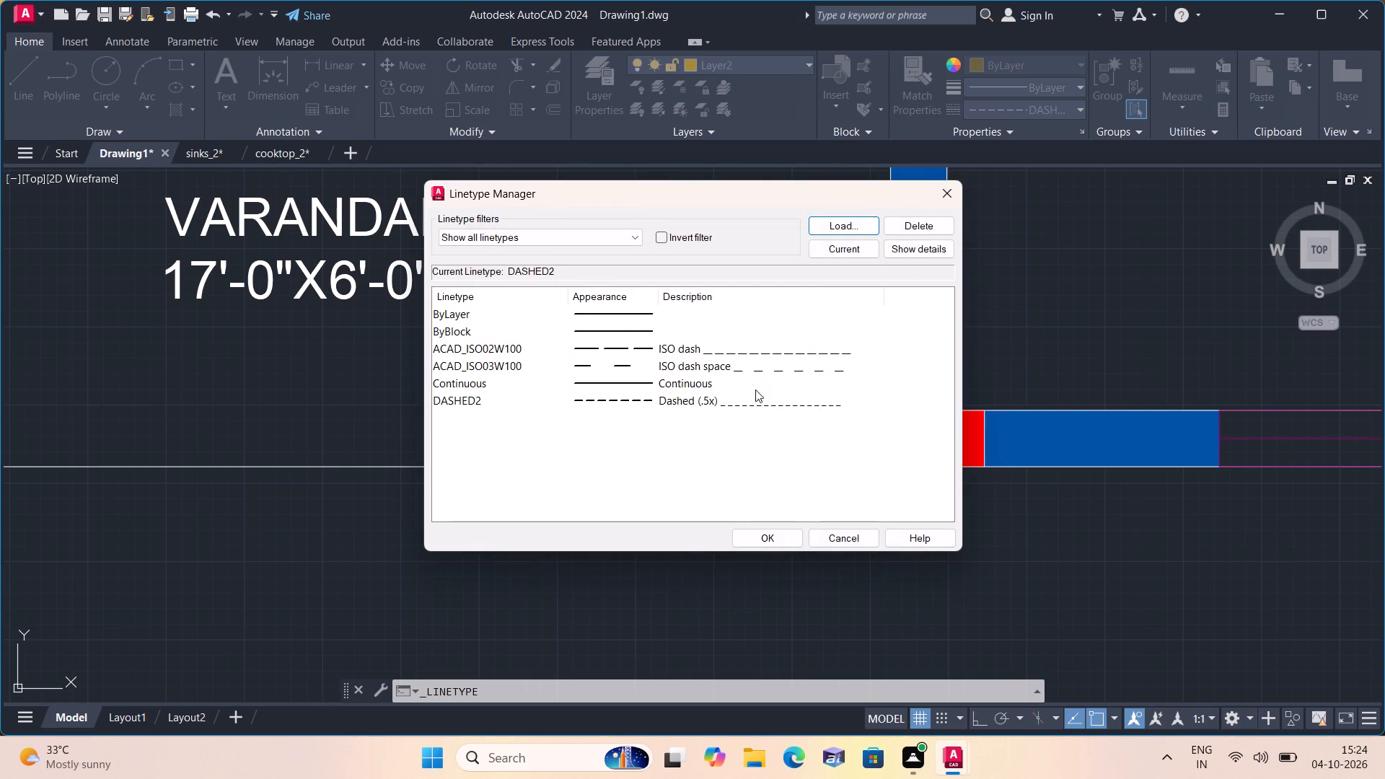
{"action": "left_click", "coordinate": [755, 370]}
{"action": "left_click", "coordinate": [760, 529]}
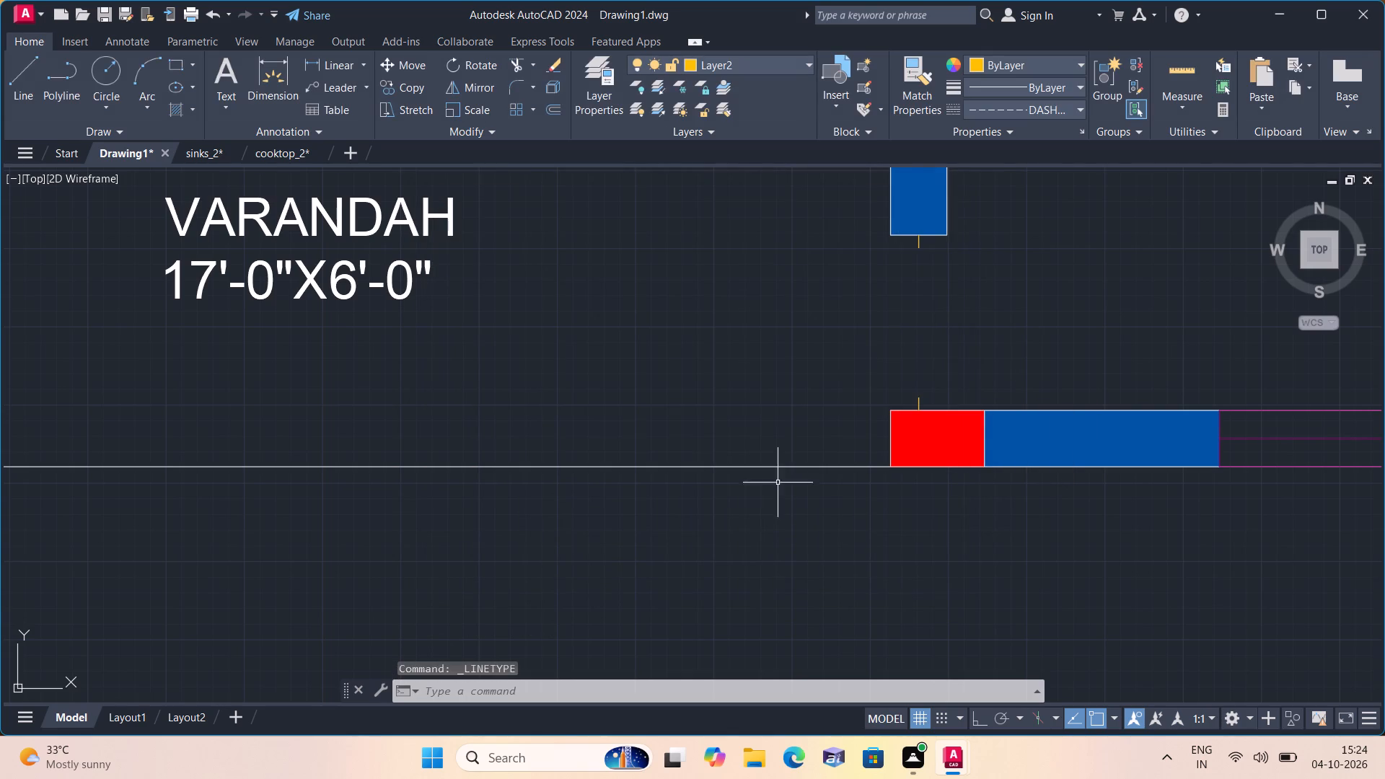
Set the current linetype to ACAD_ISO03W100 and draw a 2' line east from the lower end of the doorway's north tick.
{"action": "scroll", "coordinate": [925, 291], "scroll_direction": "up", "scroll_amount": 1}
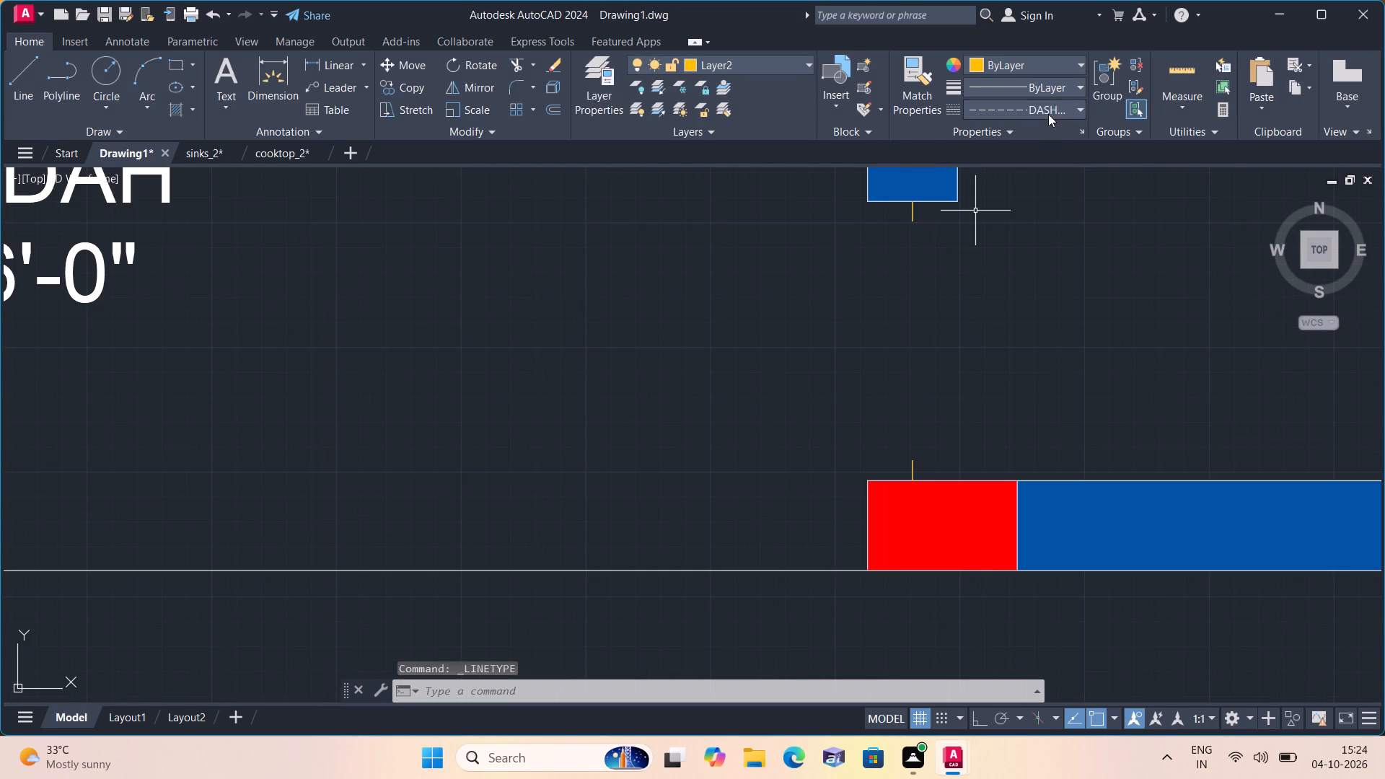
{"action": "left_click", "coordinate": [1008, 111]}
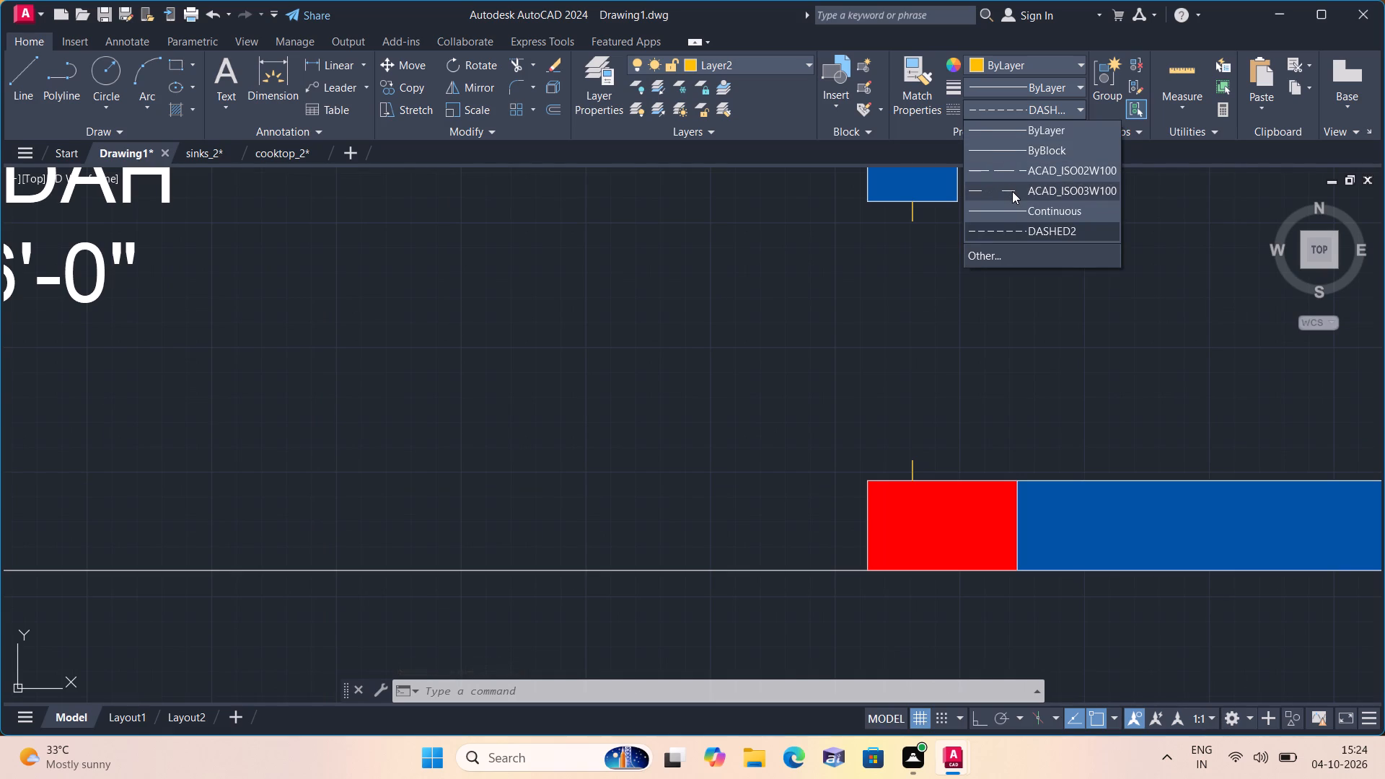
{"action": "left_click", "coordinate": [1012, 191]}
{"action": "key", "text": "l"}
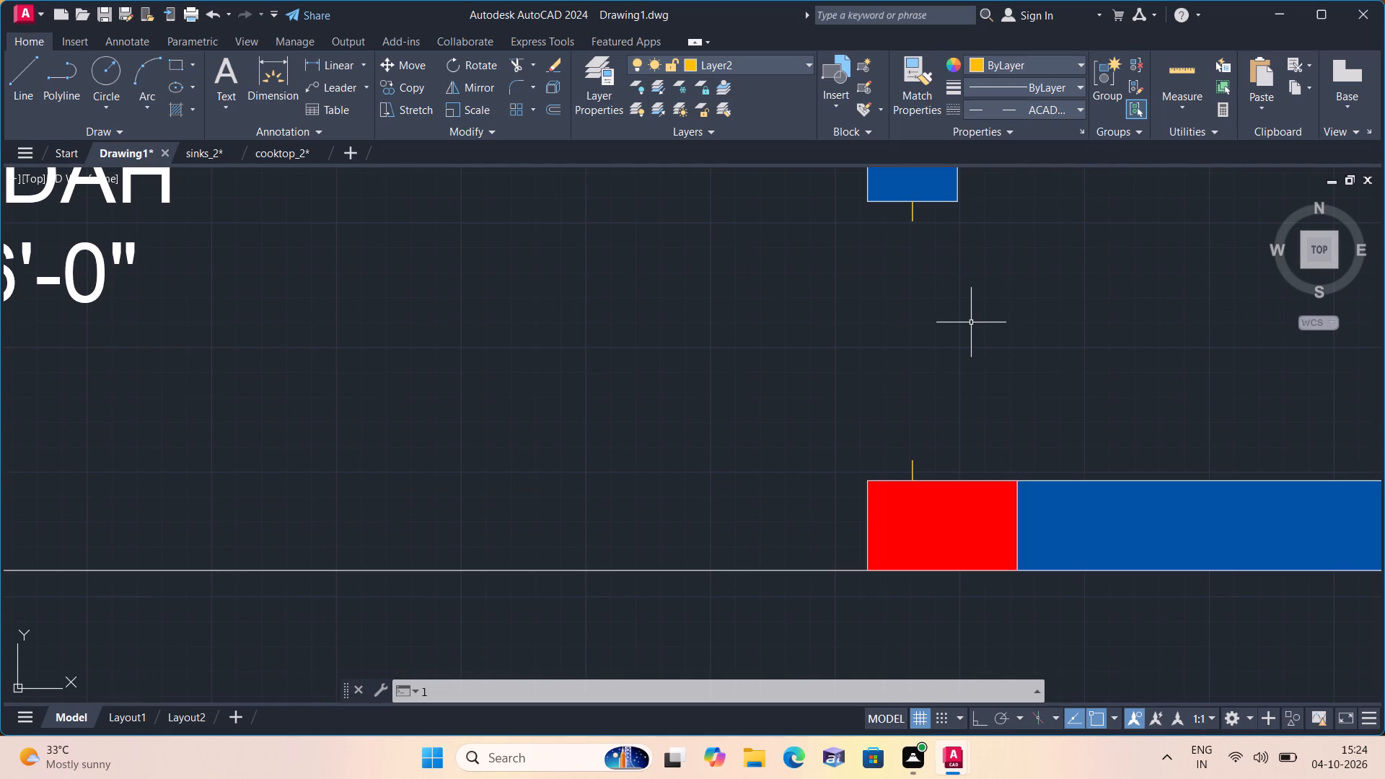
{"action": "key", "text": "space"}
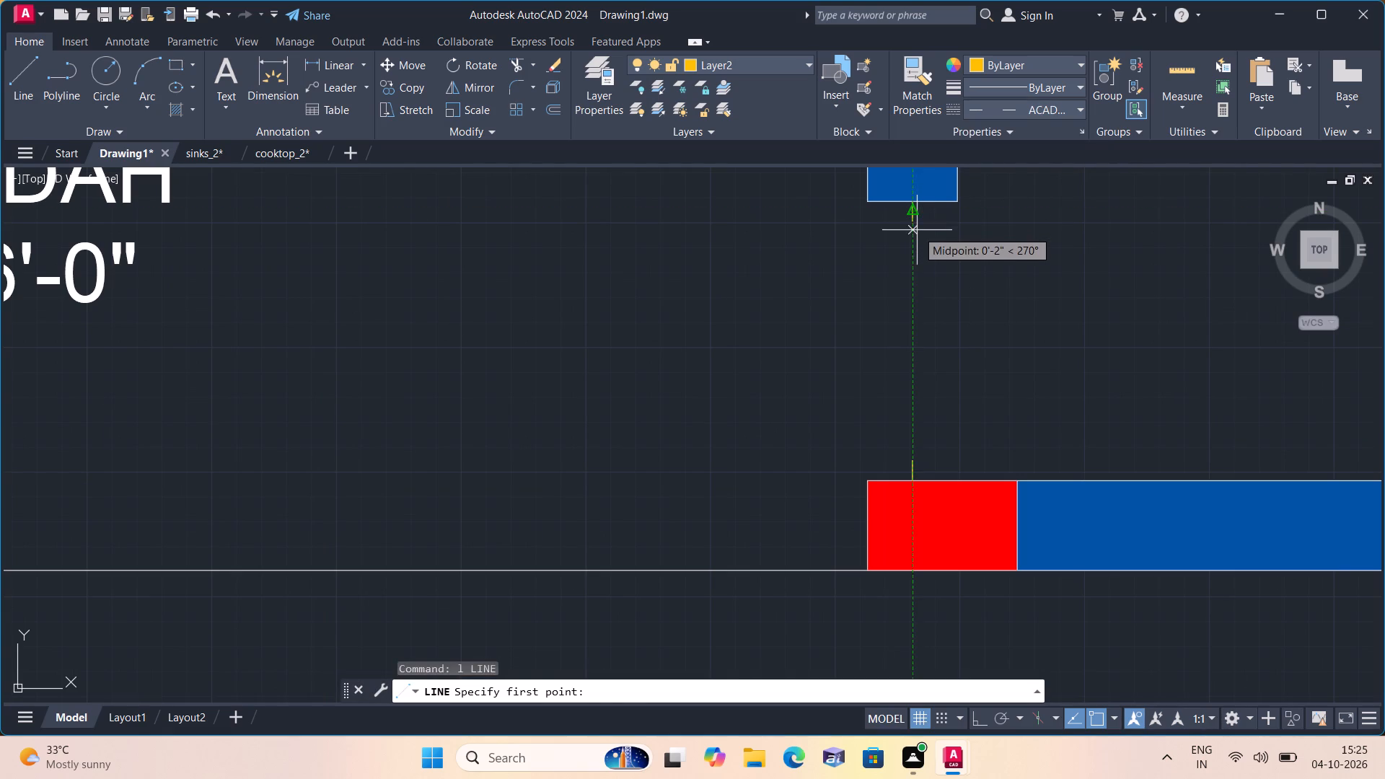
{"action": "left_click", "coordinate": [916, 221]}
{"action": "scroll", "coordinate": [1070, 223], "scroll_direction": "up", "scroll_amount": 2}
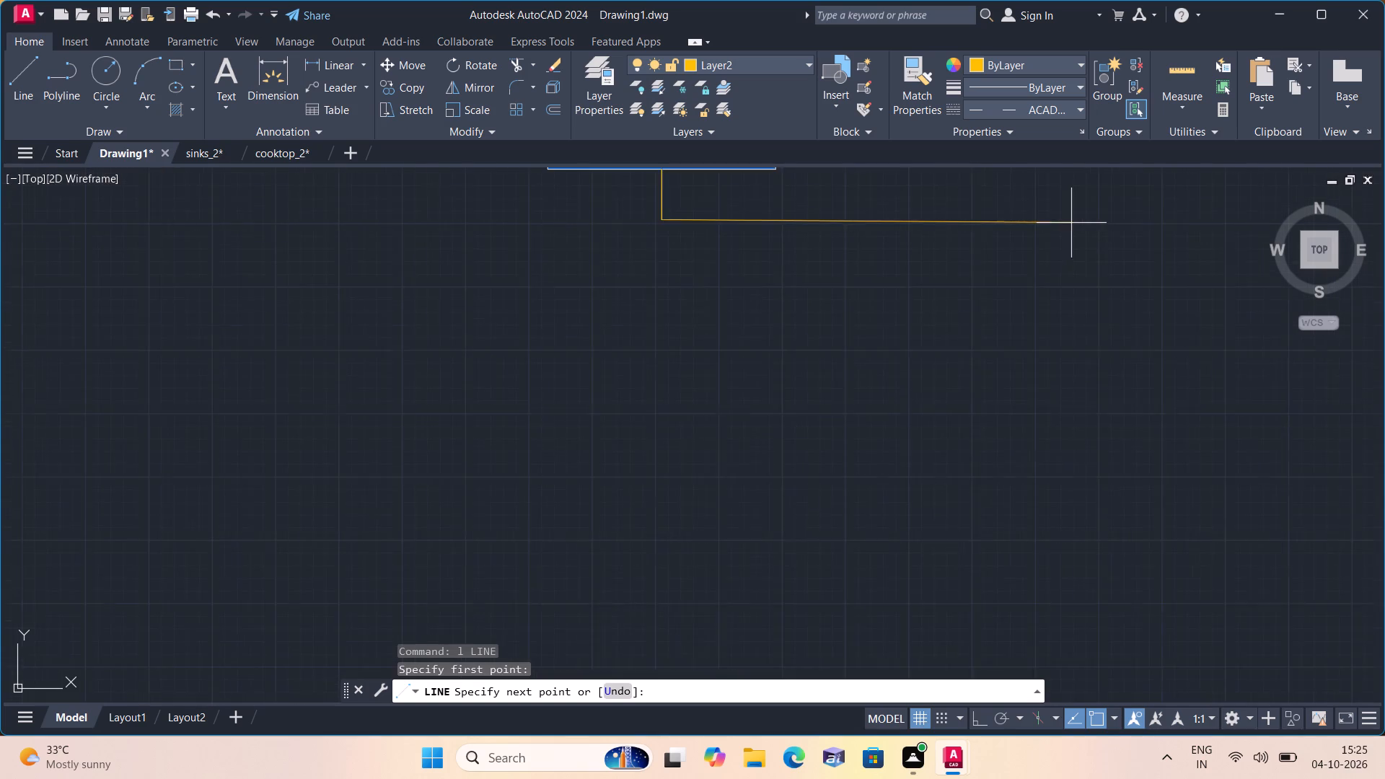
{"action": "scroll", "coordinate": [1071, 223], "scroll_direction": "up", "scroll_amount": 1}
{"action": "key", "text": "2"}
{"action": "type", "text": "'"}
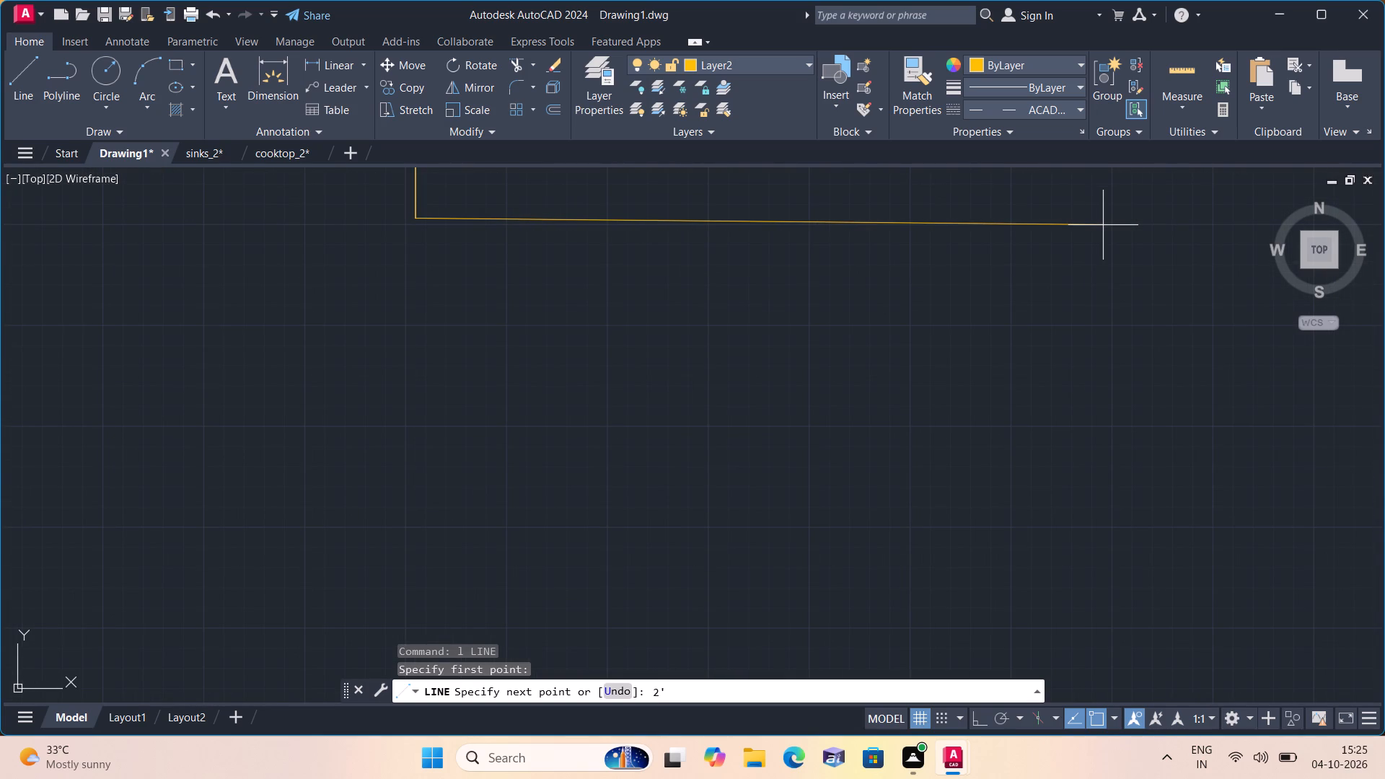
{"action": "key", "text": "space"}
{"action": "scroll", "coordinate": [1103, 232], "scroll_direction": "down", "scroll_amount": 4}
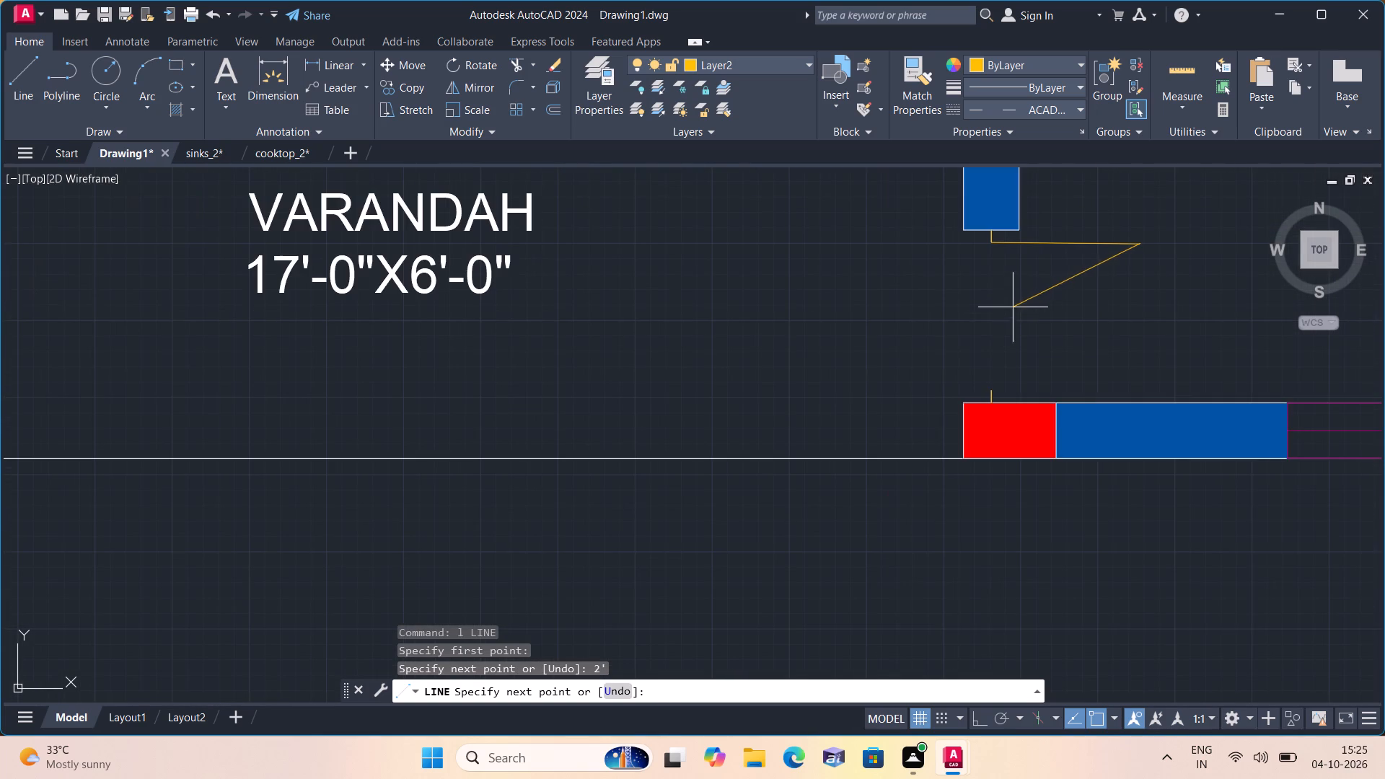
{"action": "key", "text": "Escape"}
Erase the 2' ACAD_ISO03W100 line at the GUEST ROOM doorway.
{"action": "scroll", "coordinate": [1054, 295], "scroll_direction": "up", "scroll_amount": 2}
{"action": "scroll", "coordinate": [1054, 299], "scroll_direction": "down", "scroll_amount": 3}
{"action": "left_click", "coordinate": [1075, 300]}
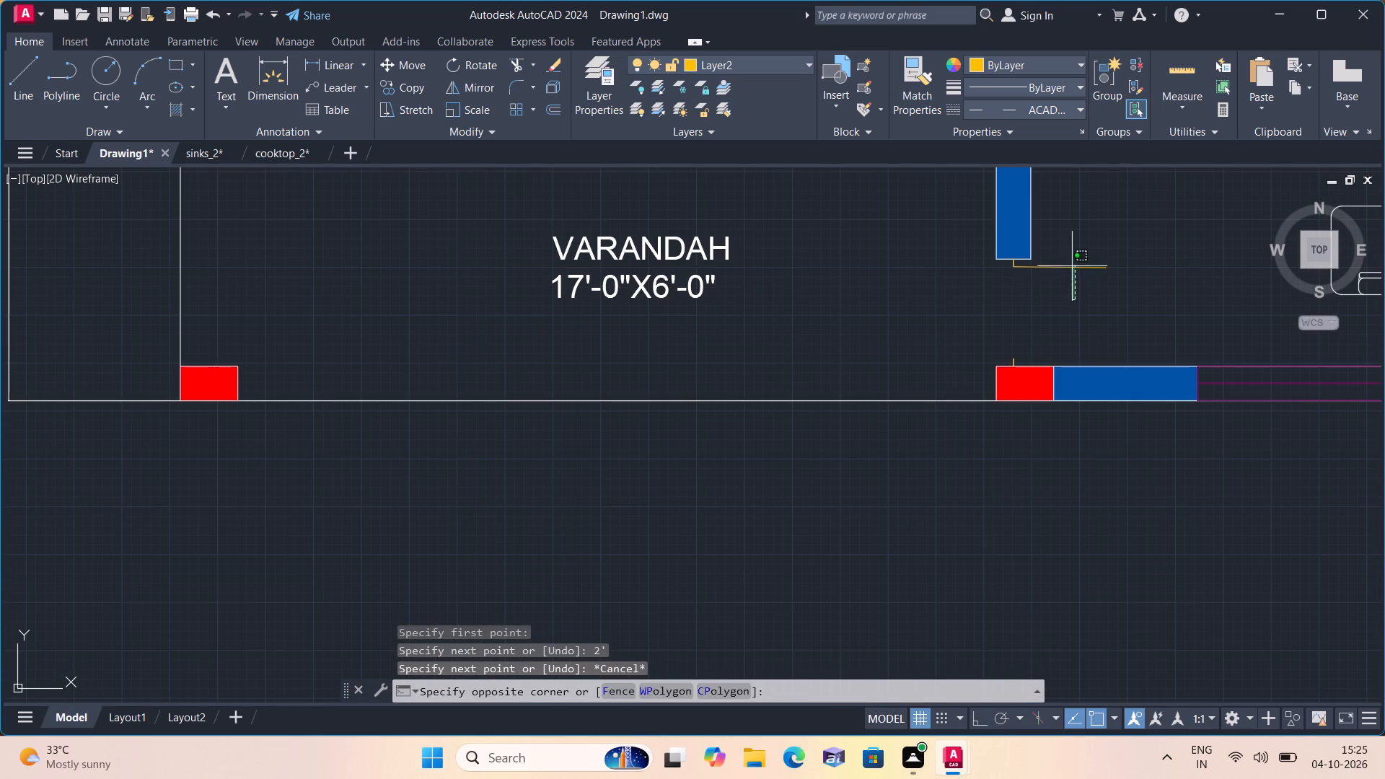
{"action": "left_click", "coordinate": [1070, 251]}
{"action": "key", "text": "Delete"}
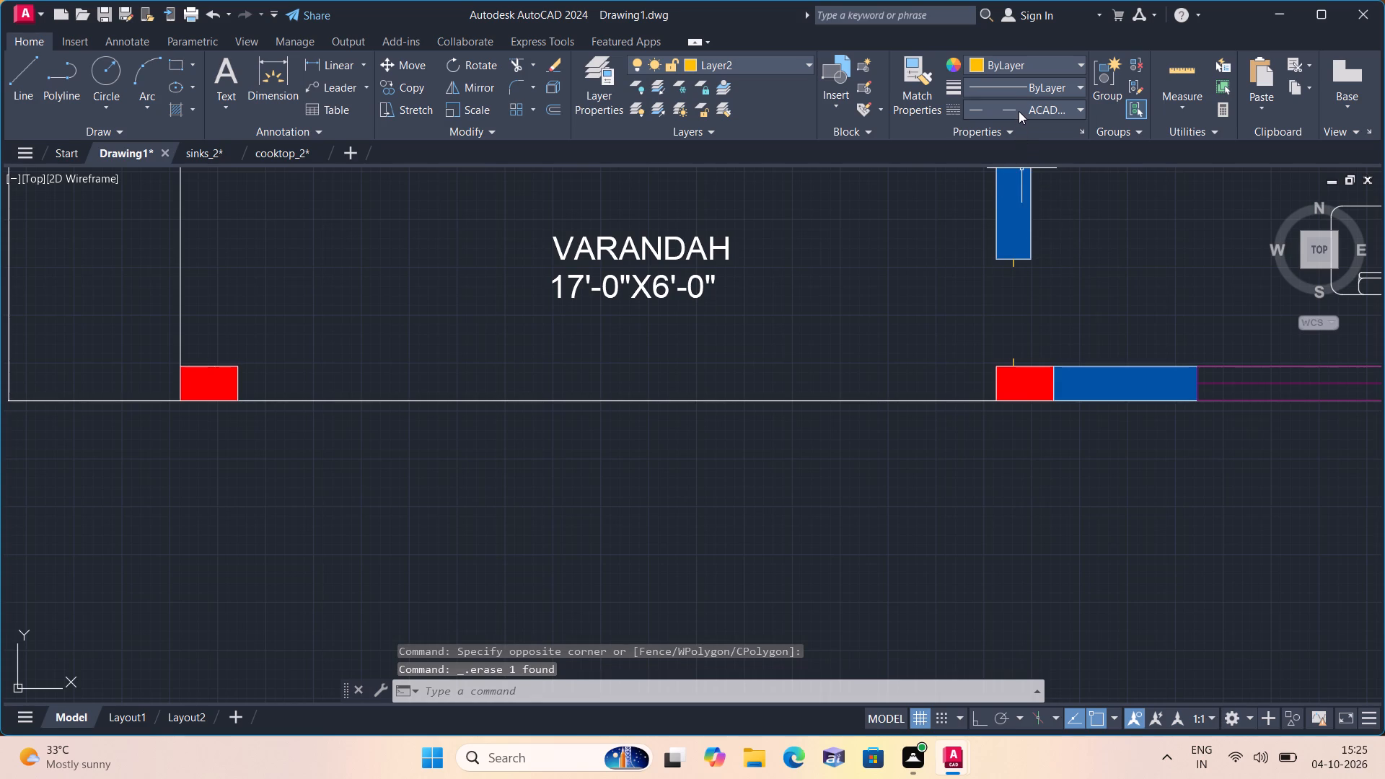
Set the current linetype to DASHED2.
{"action": "left_click", "coordinate": [1019, 110]}
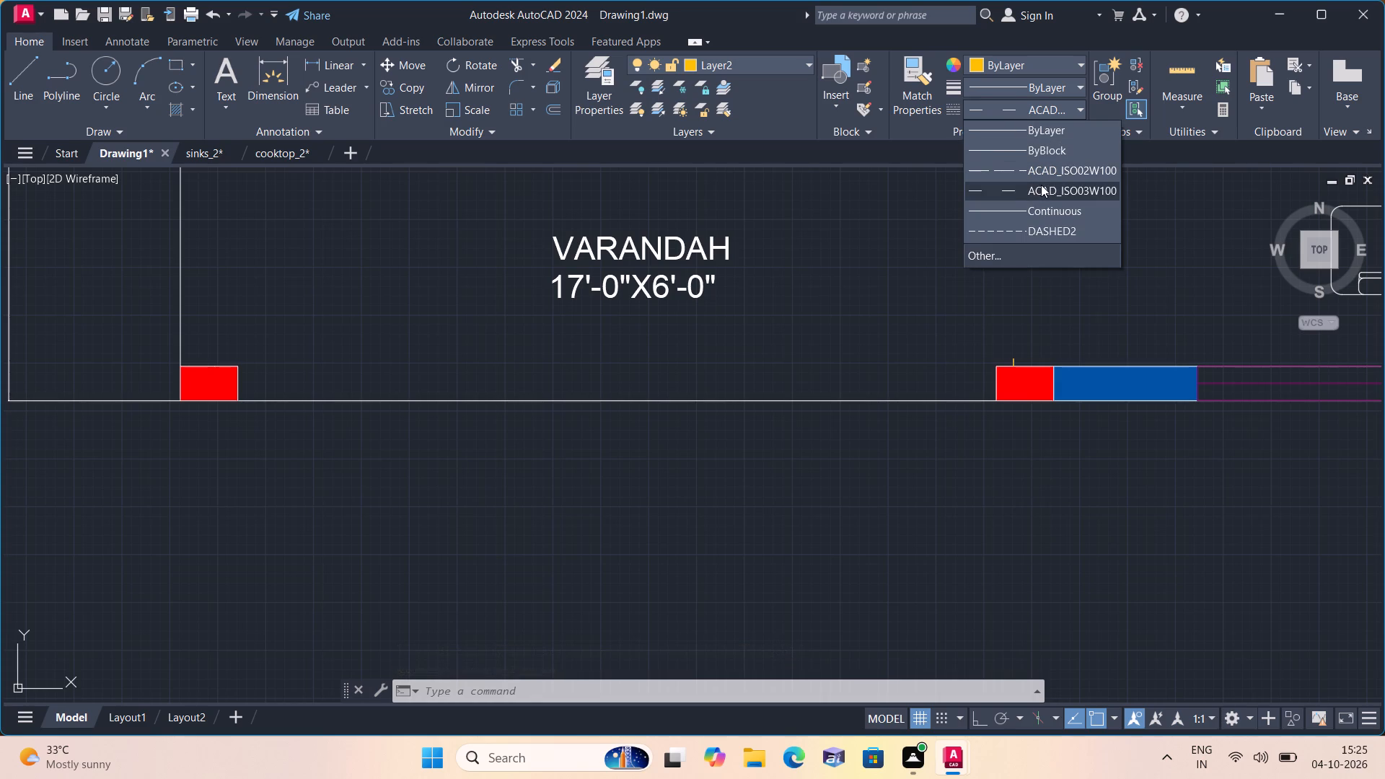
{"action": "scroll", "coordinate": [1042, 192], "scroll_direction": "down", "scroll_amount": 2}
{"action": "scroll", "coordinate": [1042, 192], "scroll_direction": "up", "scroll_amount": 3}
{"action": "scroll", "coordinate": [1042, 192], "scroll_direction": "down", "scroll_amount": 1}
{"action": "scroll", "coordinate": [1042, 189], "scroll_direction": "up", "scroll_amount": 1}
{"action": "scroll", "coordinate": [1042, 189], "scroll_direction": "down", "scroll_amount": 1}
{"action": "scroll", "coordinate": [1042, 189], "scroll_direction": "up", "scroll_amount": 1}
{"action": "scroll", "coordinate": [1042, 189], "scroll_direction": "down", "scroll_amount": 1}
{"action": "scroll", "coordinate": [1042, 189], "scroll_direction": "up", "scroll_amount": 2}
{"action": "scroll", "coordinate": [1042, 189], "scroll_direction": "down", "scroll_amount": 1}
{"action": "scroll", "coordinate": [1042, 189], "scroll_direction": "up", "scroll_amount": 1}
{"action": "scroll", "coordinate": [1042, 189], "scroll_direction": "down", "scroll_amount": 1}
{"action": "scroll", "coordinate": [1042, 189], "scroll_direction": "up", "scroll_amount": 1}
{"action": "scroll", "coordinate": [1042, 189], "scroll_direction": "down", "scroll_amount": 2}
{"action": "scroll", "coordinate": [1042, 189], "scroll_direction": "up", "scroll_amount": 2}
{"action": "scroll", "coordinate": [975, 312], "scroll_direction": "down", "scroll_amount": 1}
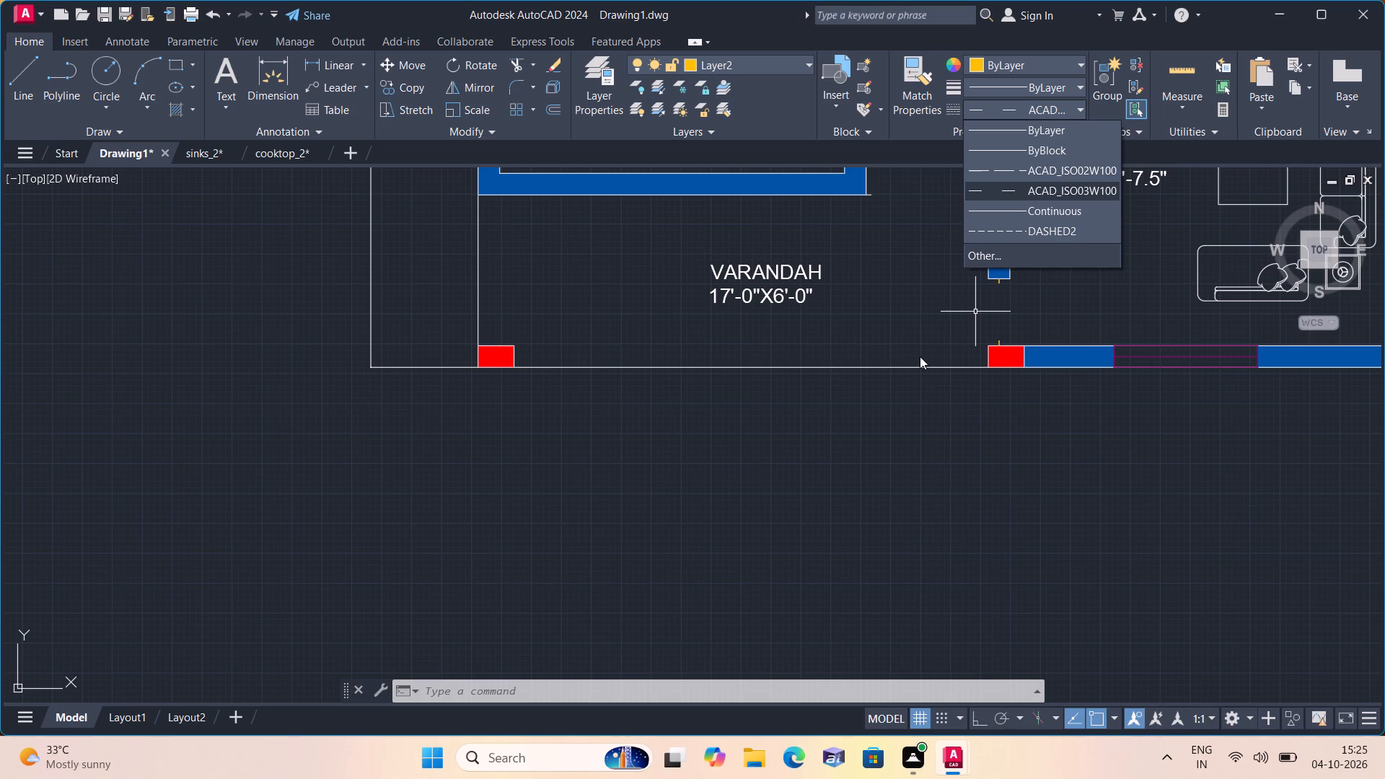
{"action": "left_click", "coordinate": [1006, 232]}
Draw a 2' line due east from the lower end of the north tick at the GUEST ROOM doorway.
{"action": "middle_click_drag", "start_coordinate": [900, 355], "coordinate": [891, 470]}
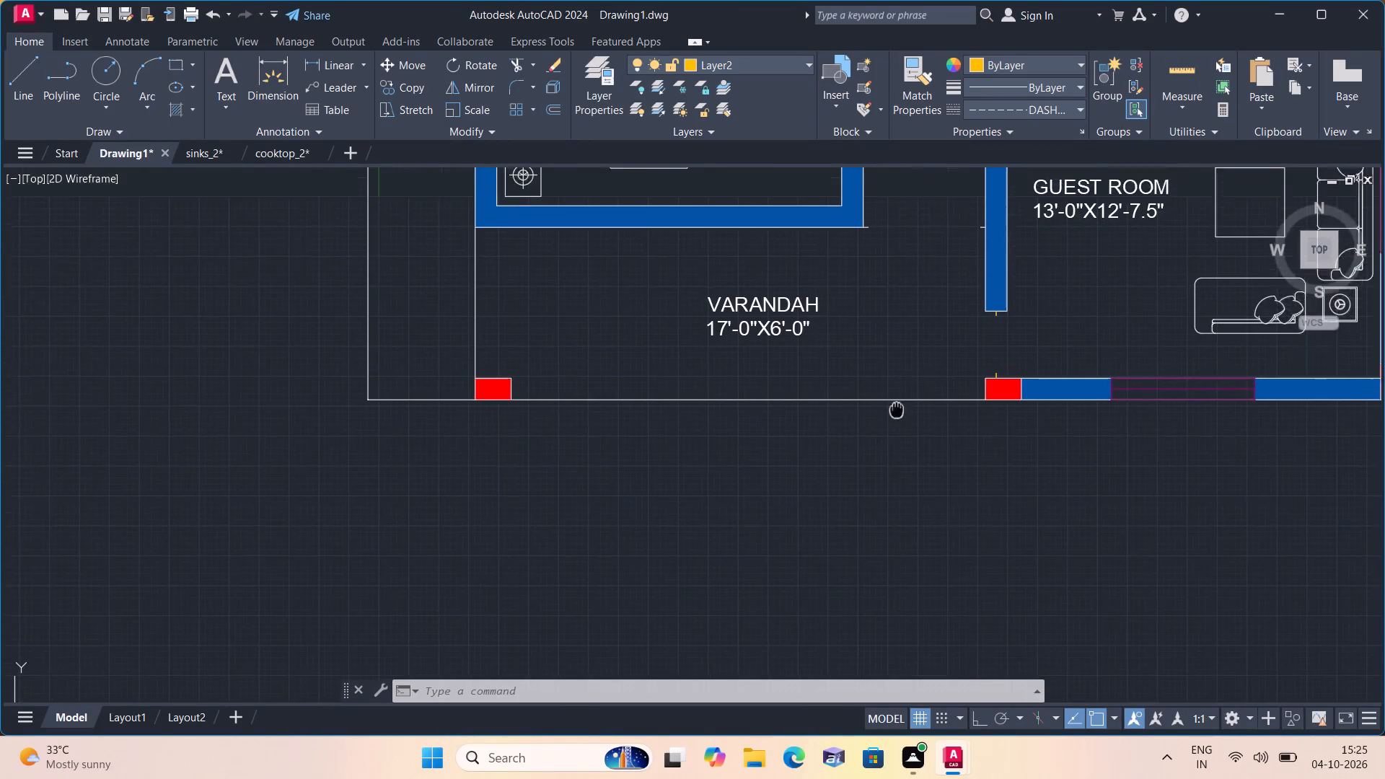
{"action": "middle_click_drag", "start_coordinate": [891, 470], "coordinate": [891, 493]}
{"action": "key", "text": "l"}
{"action": "key", "text": "space"}
{"action": "scroll", "coordinate": [1097, 405], "scroll_direction": "up", "scroll_amount": 3}
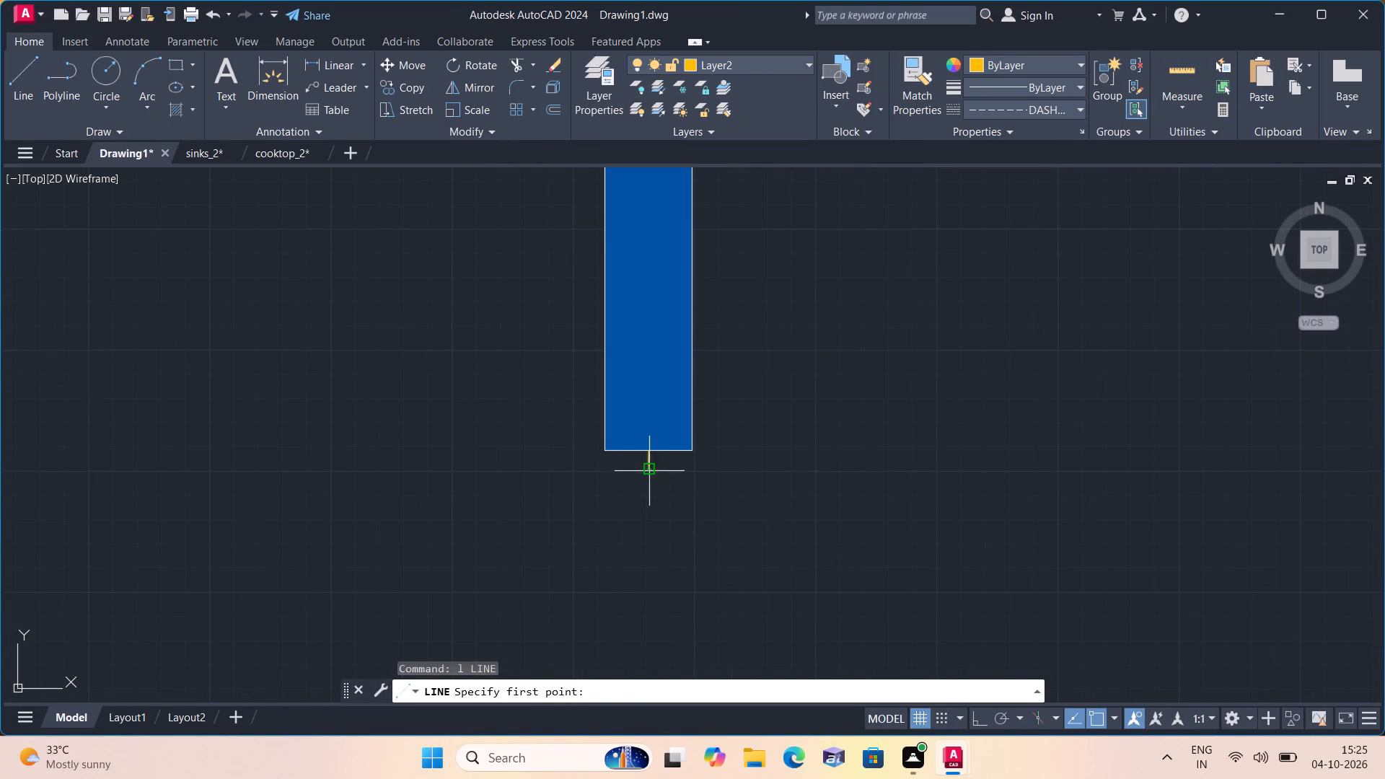
{"action": "left_click", "coordinate": [649, 471]}
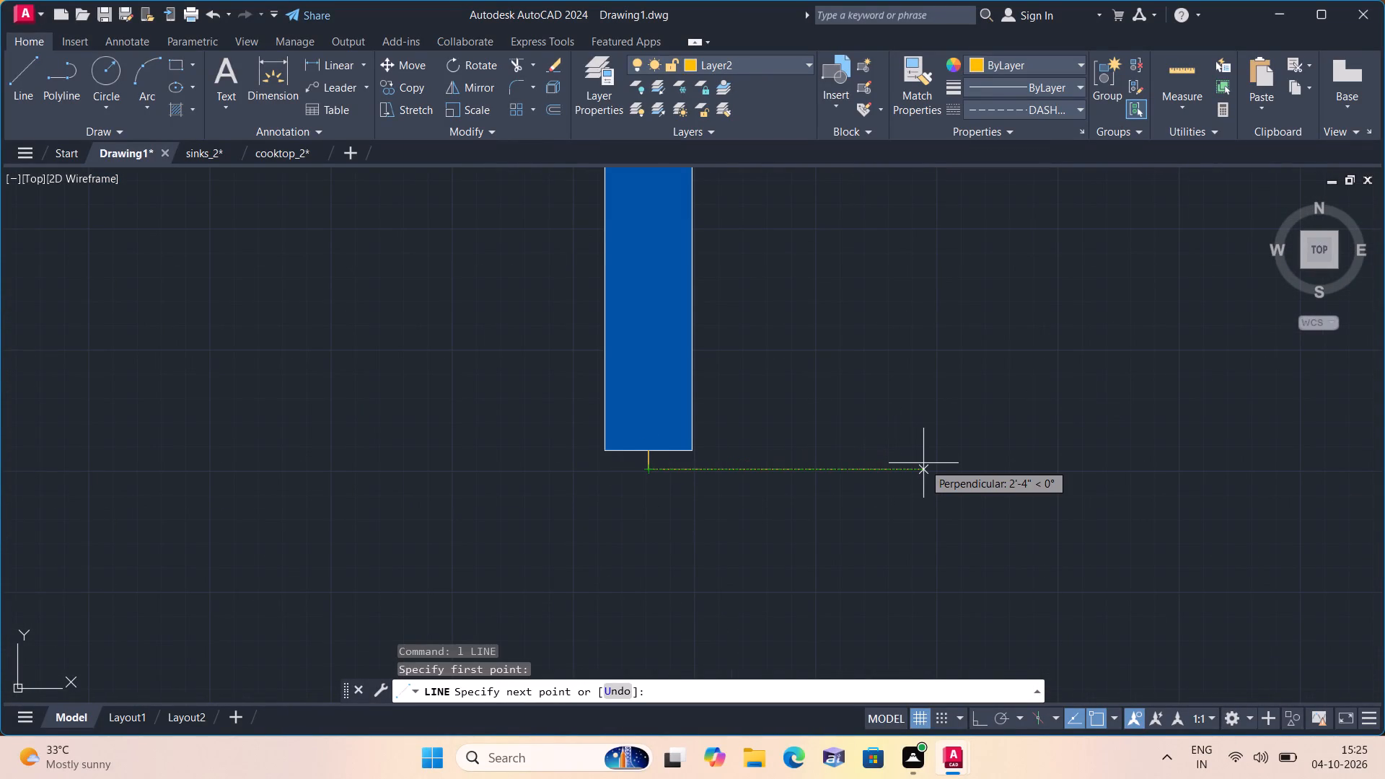
{"action": "key", "text": "F8"}
{"action": "type", "text": "2'"}
{"action": "key", "text": "space"}
{"action": "key", "text": "Escape"}
{"action": "scroll", "coordinate": [956, 476], "scroll_direction": "down", "scroll_amount": 2}
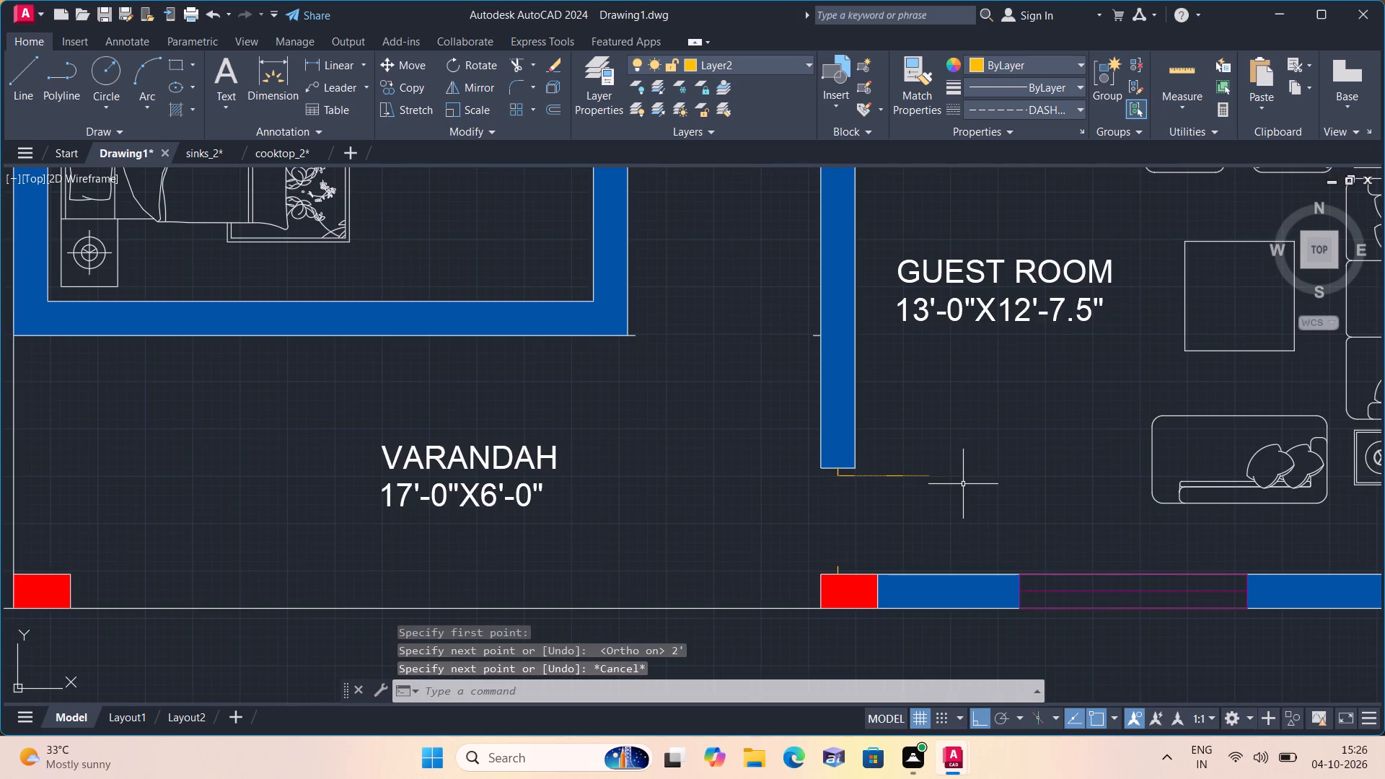
Draw a Start, End, Direction arc from the 2' line's east end to the doorway's south tick, with a 270° start tangent.
{"action": "middle_click_drag", "start_coordinate": [959, 479], "coordinate": [896, 395]}
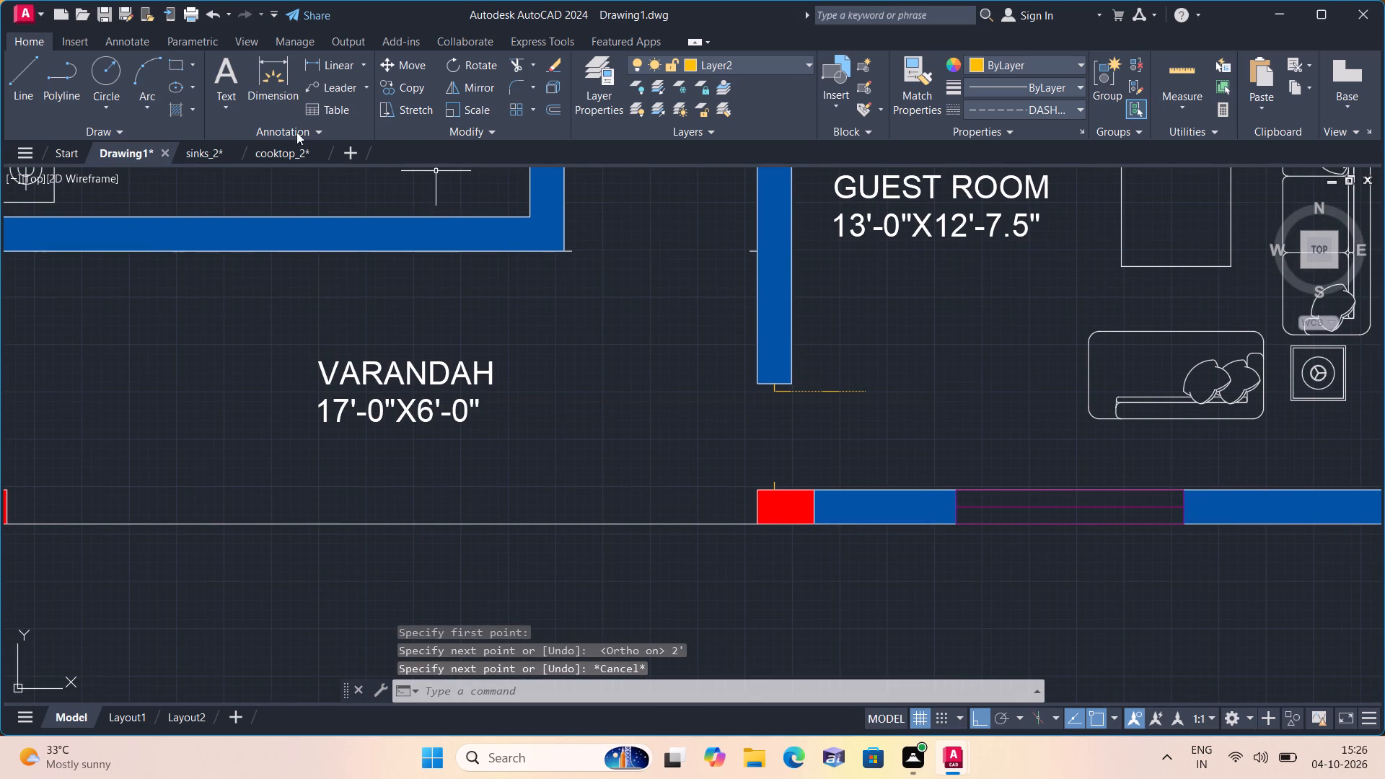
{"action": "left_click", "coordinate": [144, 110]}
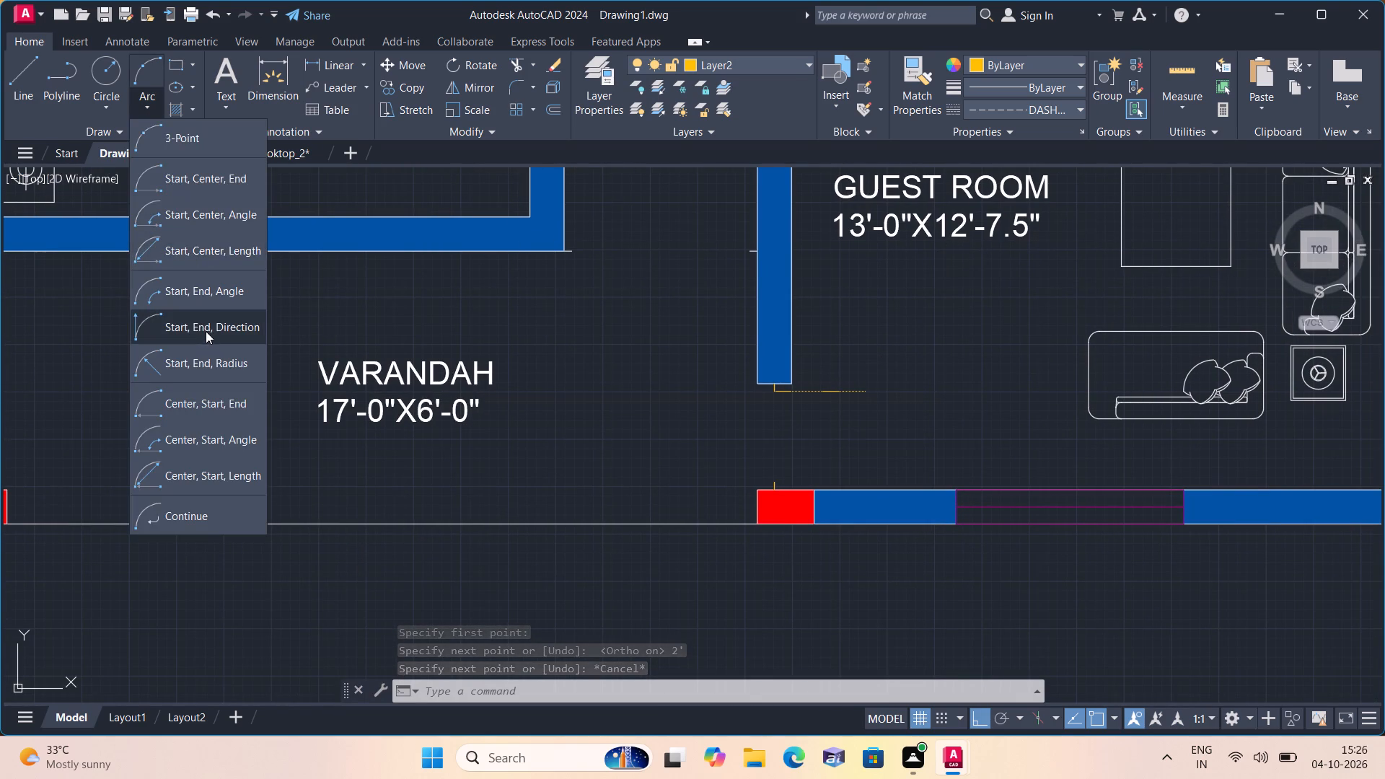
{"action": "left_click", "coordinate": [204, 321]}
{"action": "scroll", "coordinate": [791, 387], "scroll_direction": "up", "scroll_amount": 3}
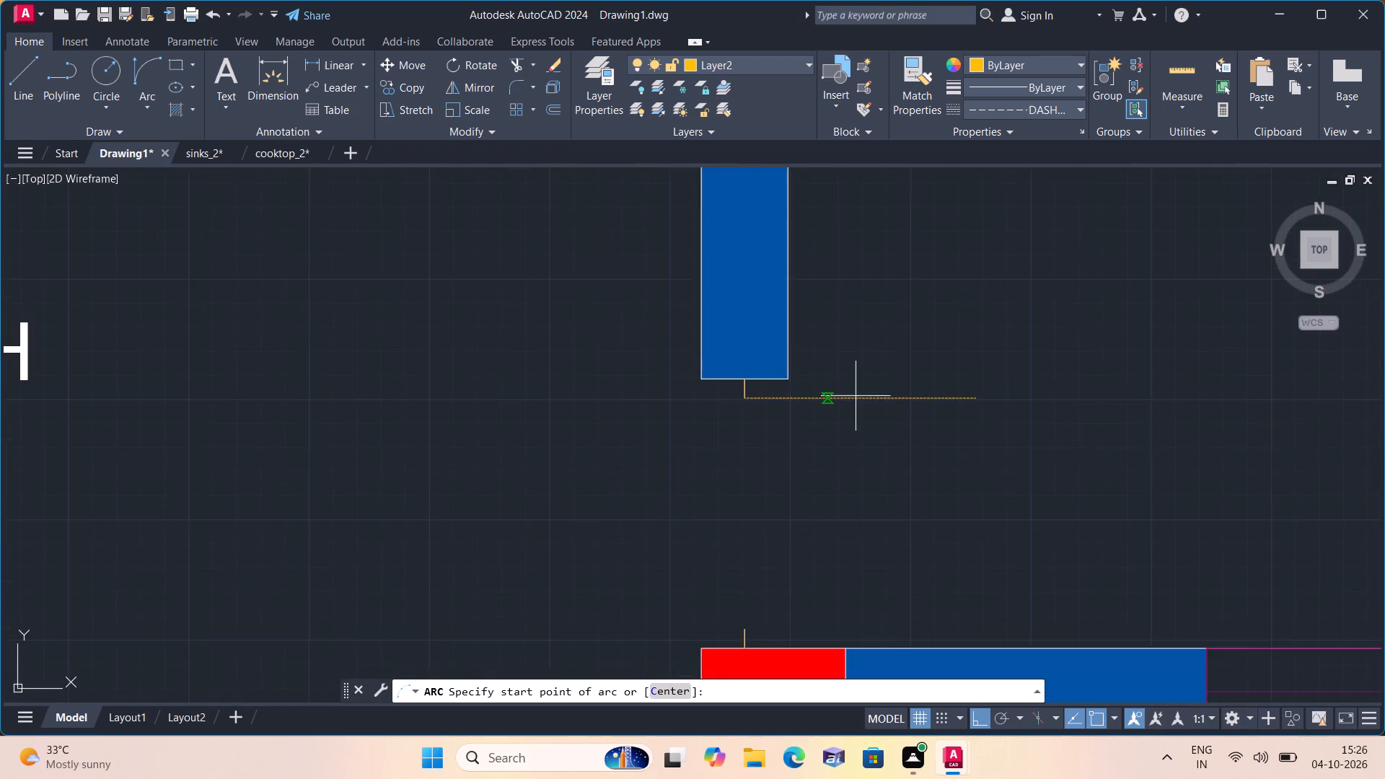
{"action": "scroll", "coordinate": [857, 397], "scroll_direction": "up", "scroll_amount": 1}
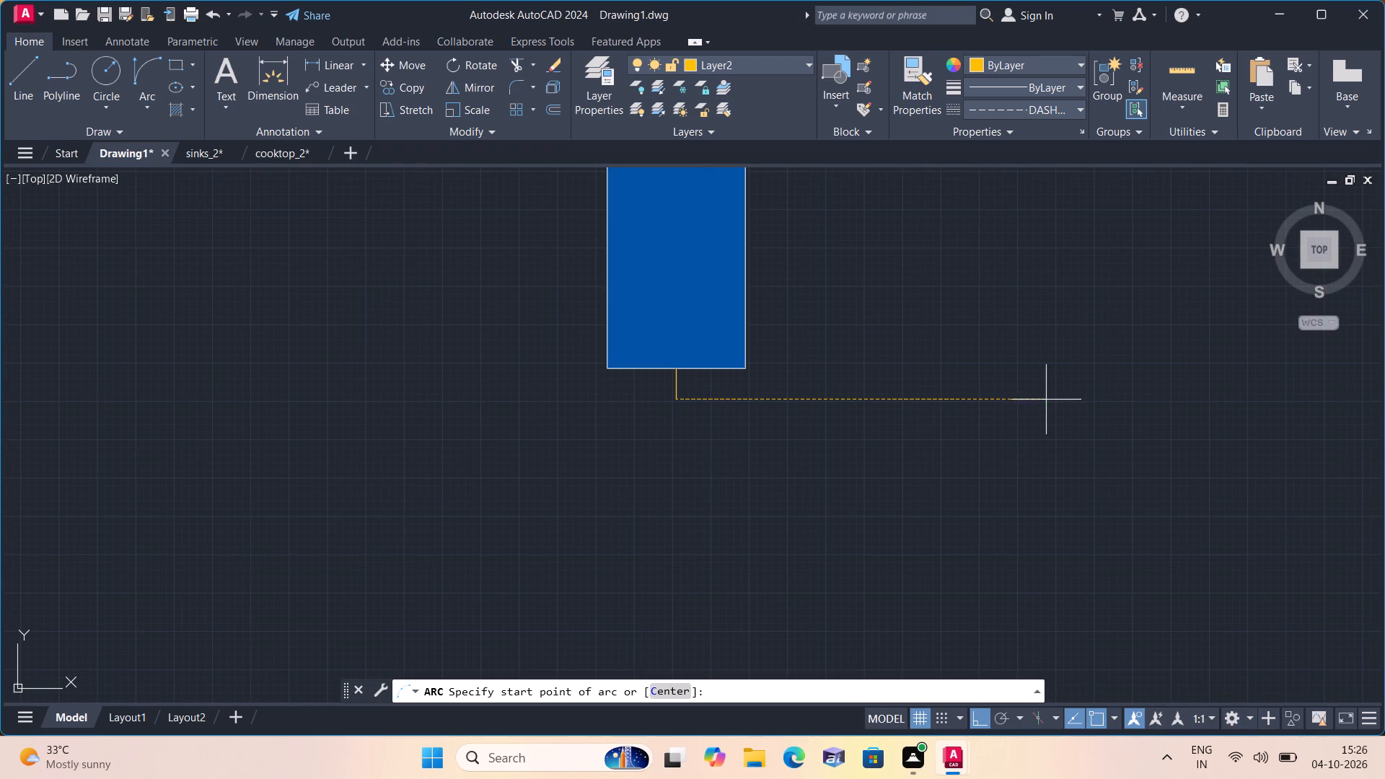
{"action": "left_click", "coordinate": [1046, 400]}
{"action": "scroll", "coordinate": [991, 473], "scroll_direction": "down", "scroll_amount": 1}
{"action": "middle_click_drag", "start_coordinate": [982, 482], "coordinate": [963, 356]}
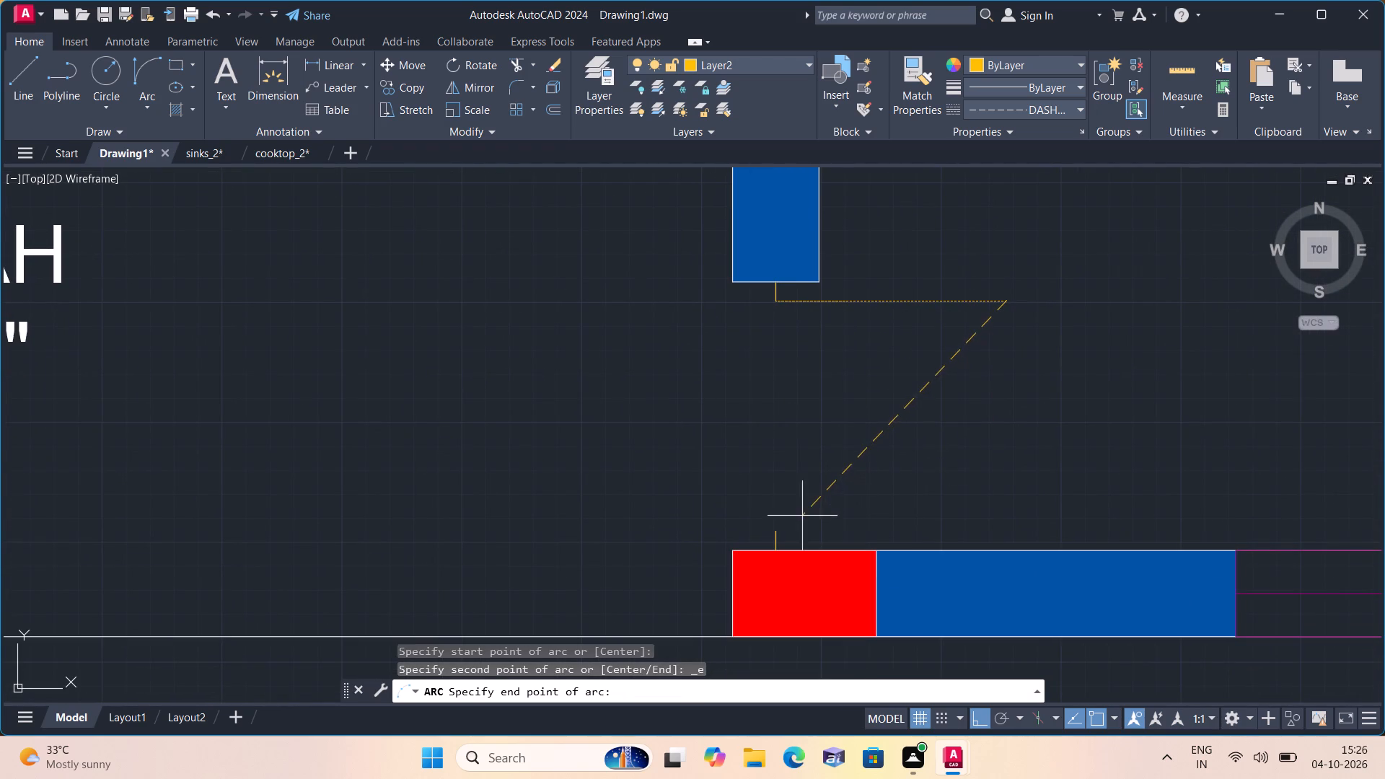
{"action": "left_click", "coordinate": [773, 528]}
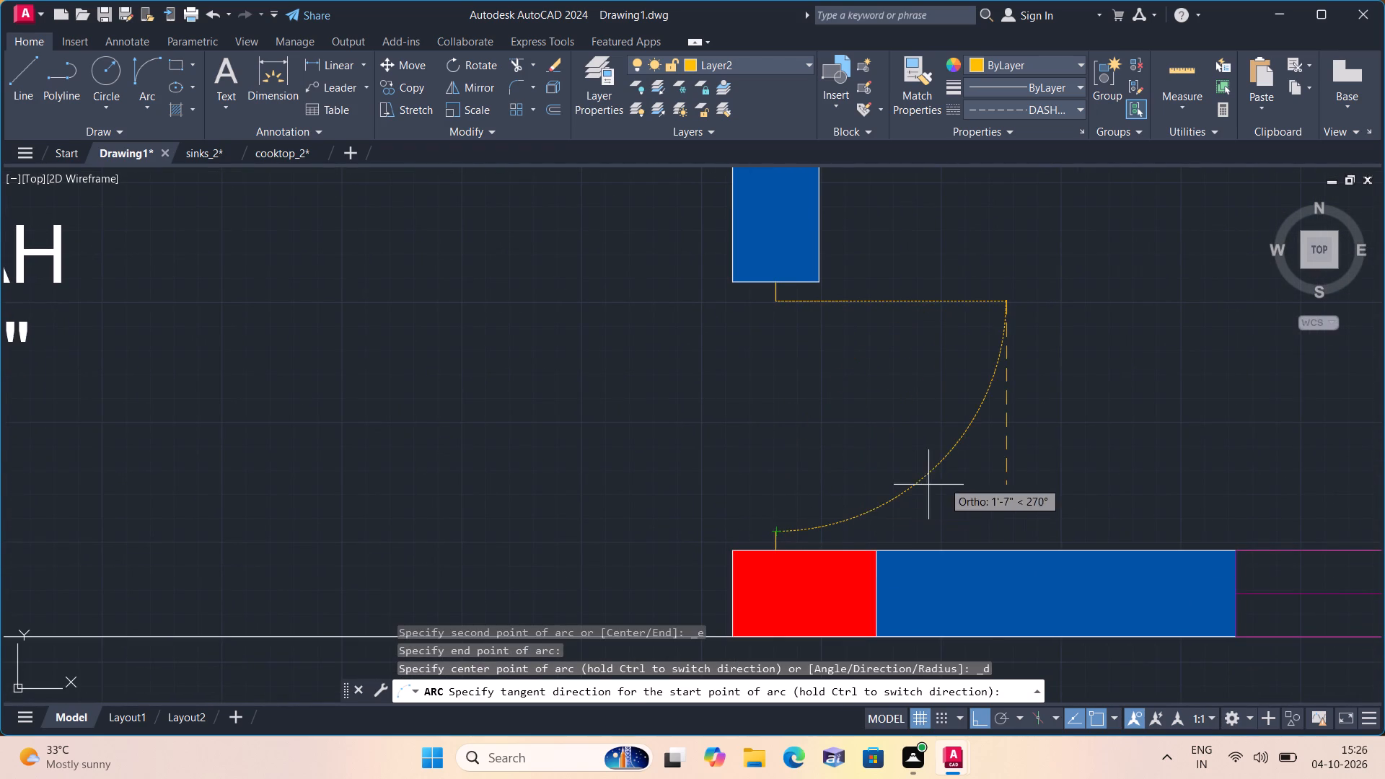
{"action": "left_click", "coordinate": [1011, 469]}
Trace the short tick at the BEDROOM's southeast outer wall corner with a line on Layer2.
{"action": "scroll", "coordinate": [1009, 459], "scroll_direction": "down", "scroll_amount": 2}
{"action": "middle_click_drag", "start_coordinate": [1031, 323], "coordinate": [1020, 395]}
{"action": "scroll", "coordinate": [1019, 363], "scroll_direction": "down", "scroll_amount": 1}
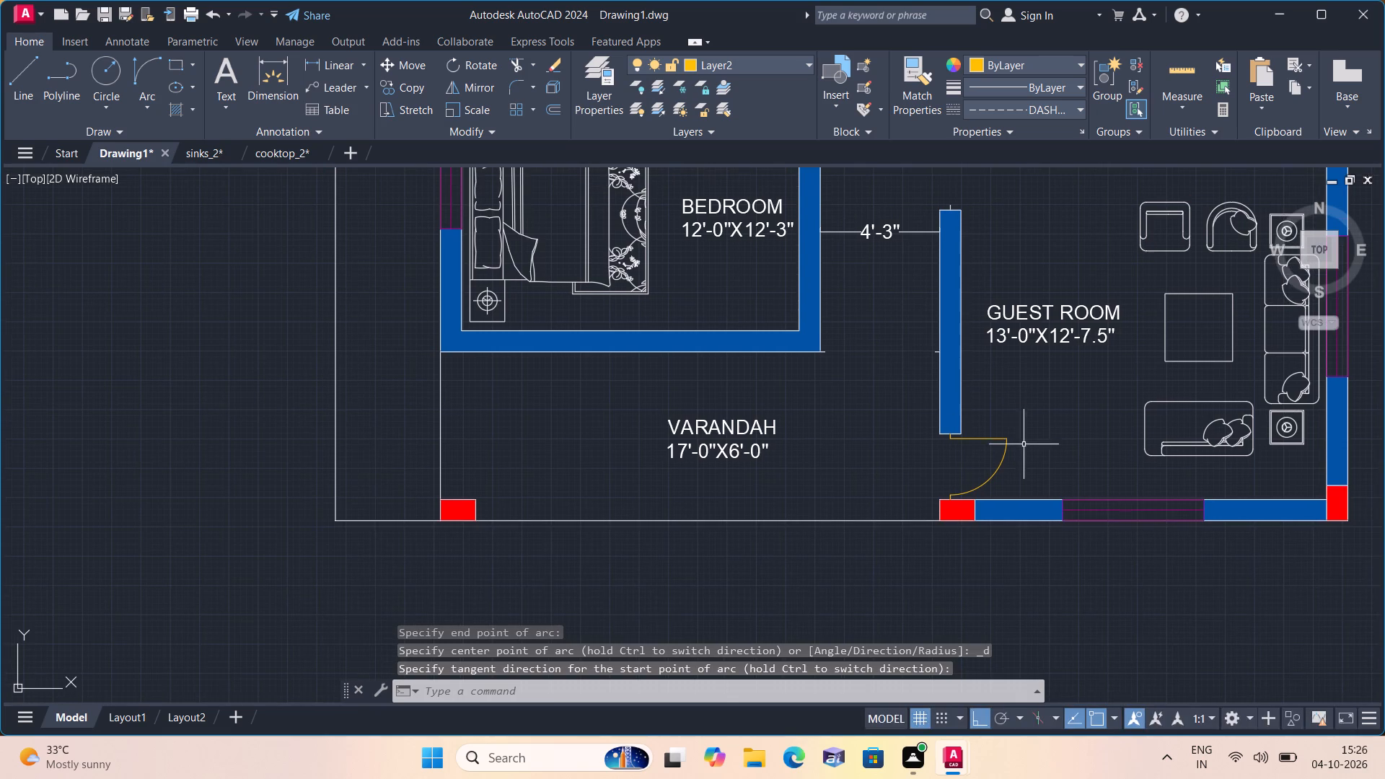
{"action": "type", "text": "l"}
{"action": "key", "text": "space"}
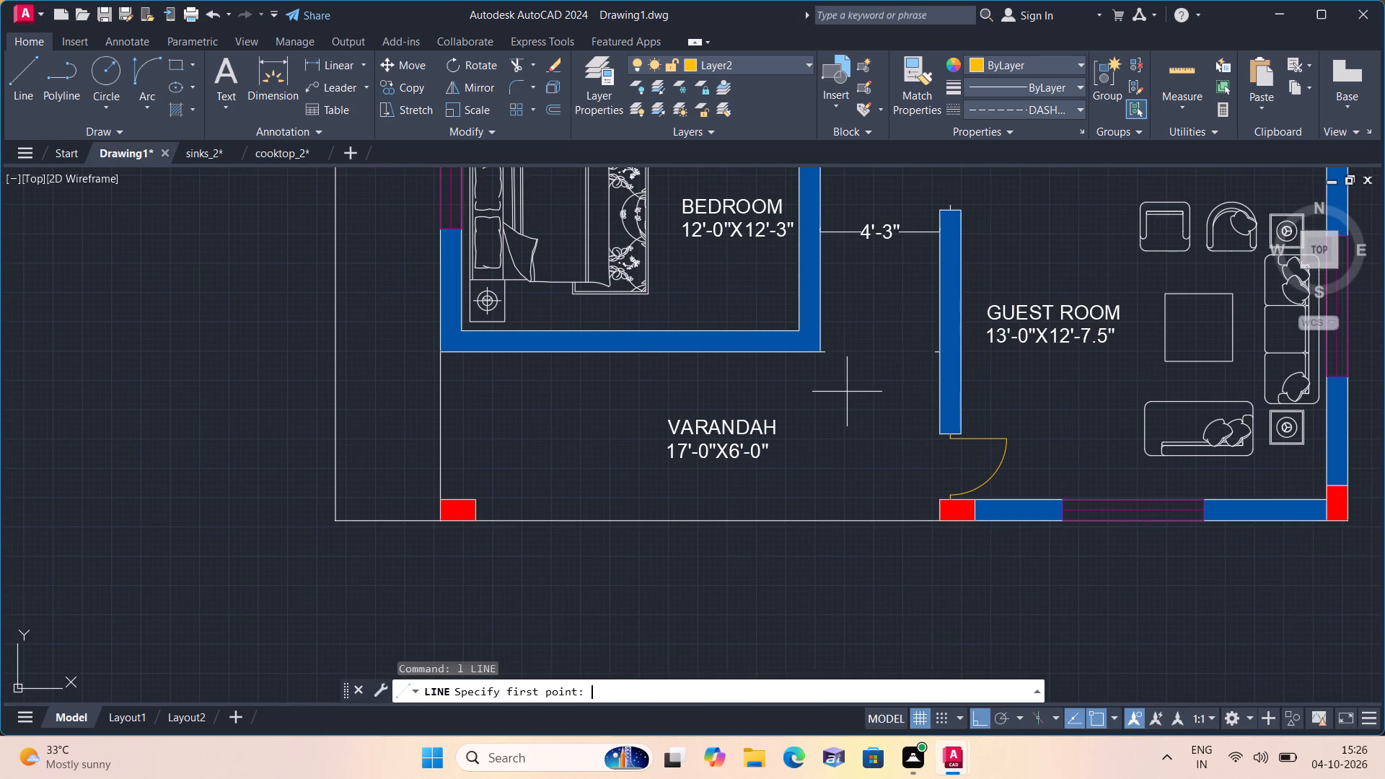
{"action": "scroll", "coordinate": [843, 361], "scroll_direction": "up", "scroll_amount": 3}
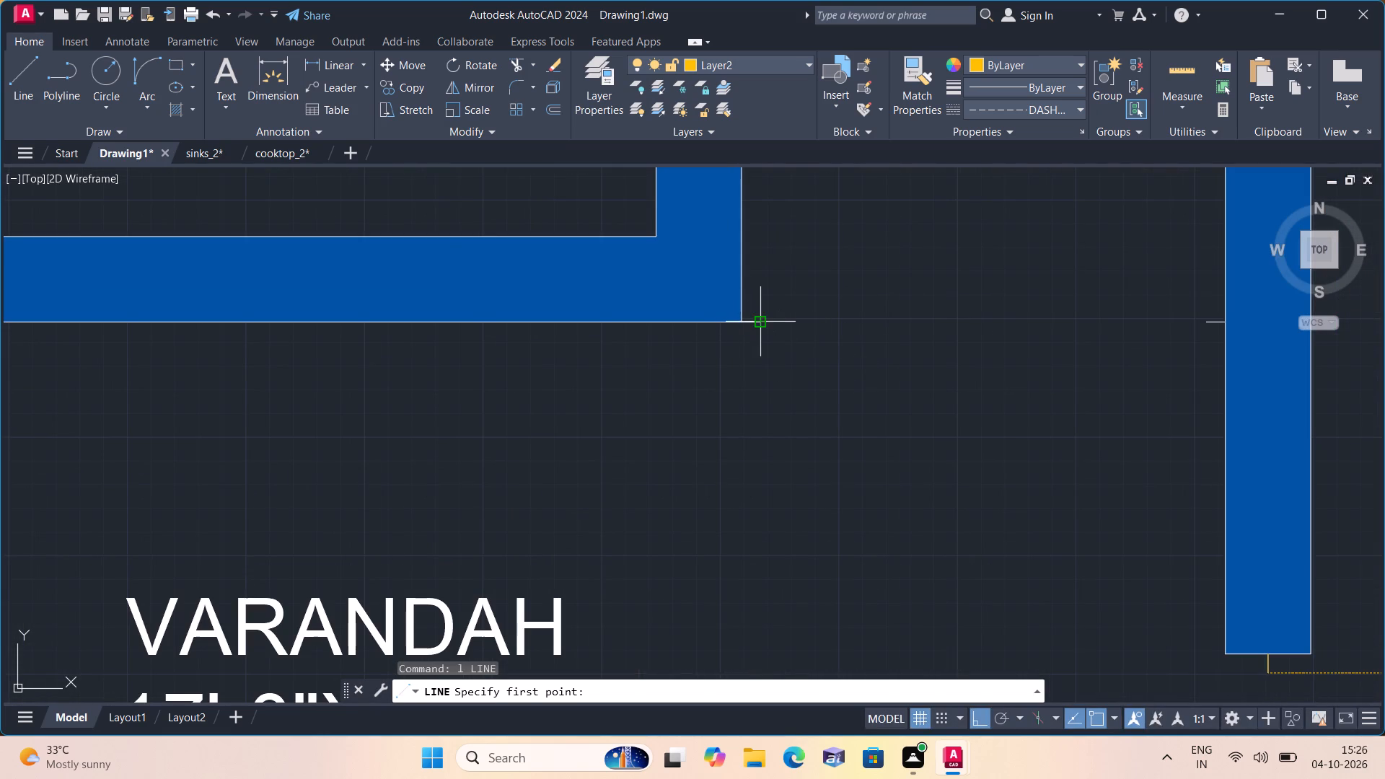
{"action": "left_click", "coordinate": [739, 322]}
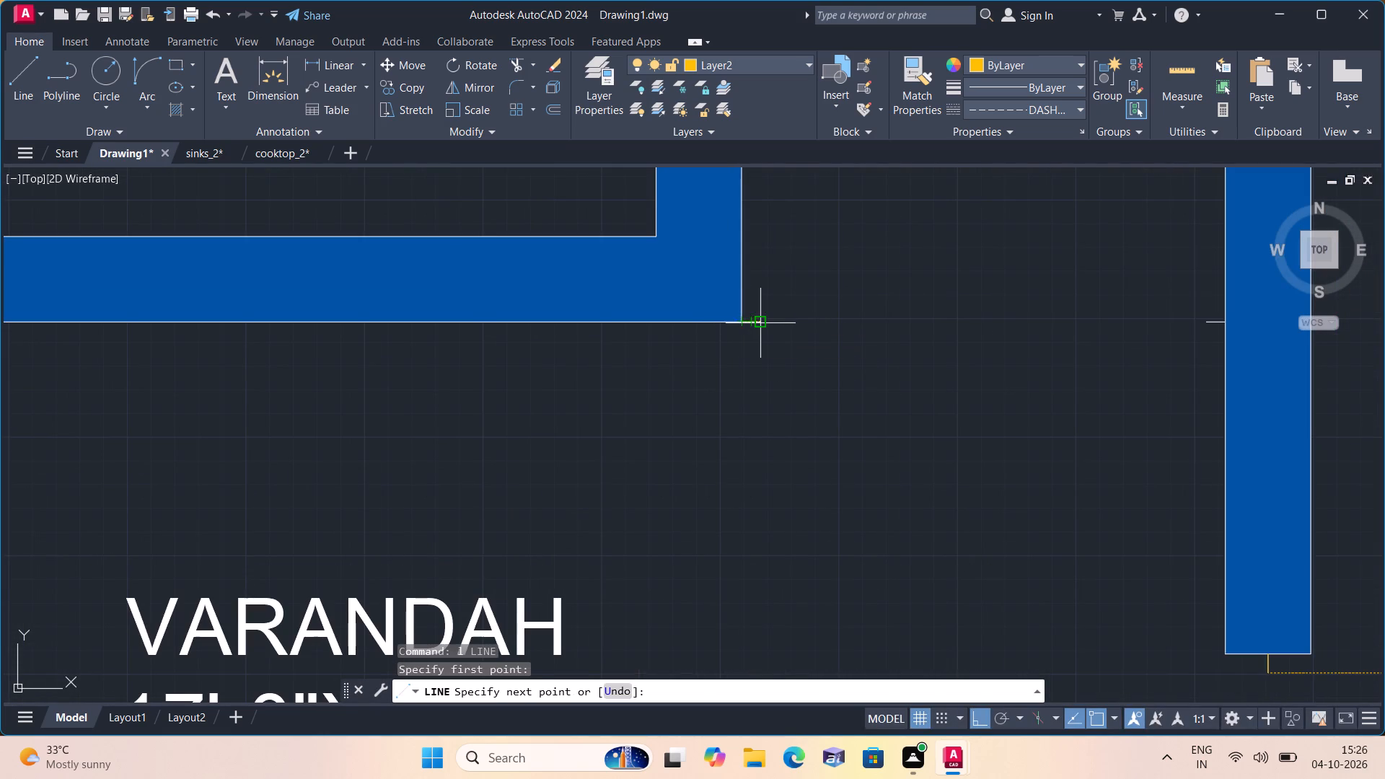
{"action": "left_click", "coordinate": [761, 323]}
{"action": "key", "text": "space"}
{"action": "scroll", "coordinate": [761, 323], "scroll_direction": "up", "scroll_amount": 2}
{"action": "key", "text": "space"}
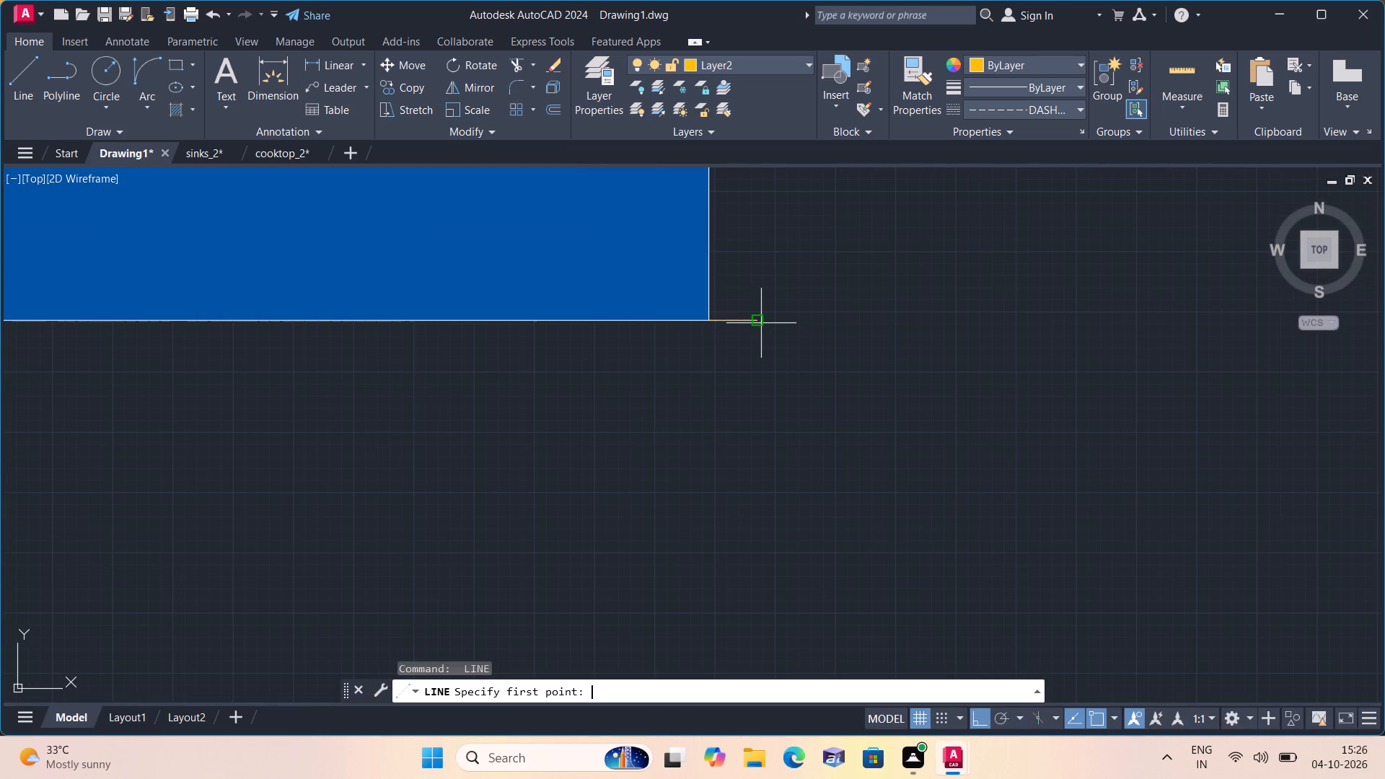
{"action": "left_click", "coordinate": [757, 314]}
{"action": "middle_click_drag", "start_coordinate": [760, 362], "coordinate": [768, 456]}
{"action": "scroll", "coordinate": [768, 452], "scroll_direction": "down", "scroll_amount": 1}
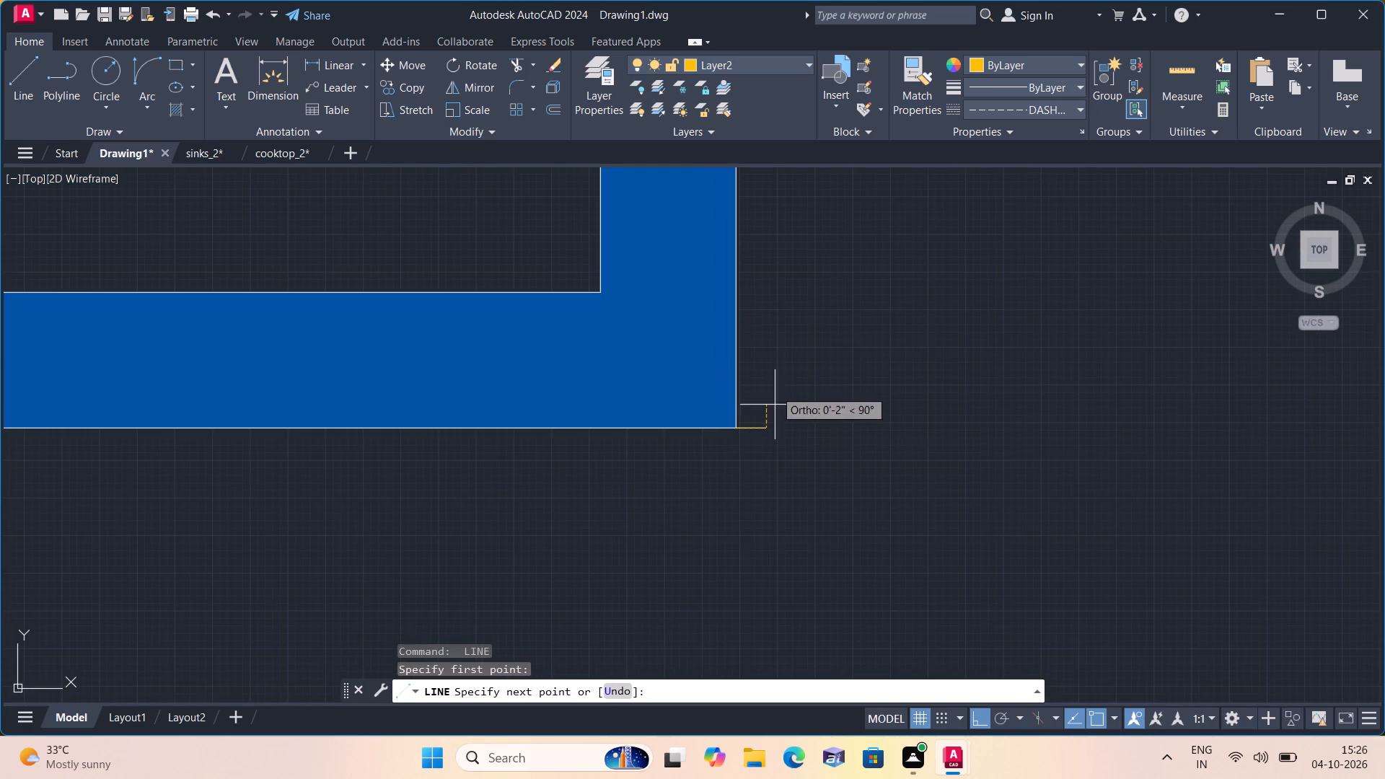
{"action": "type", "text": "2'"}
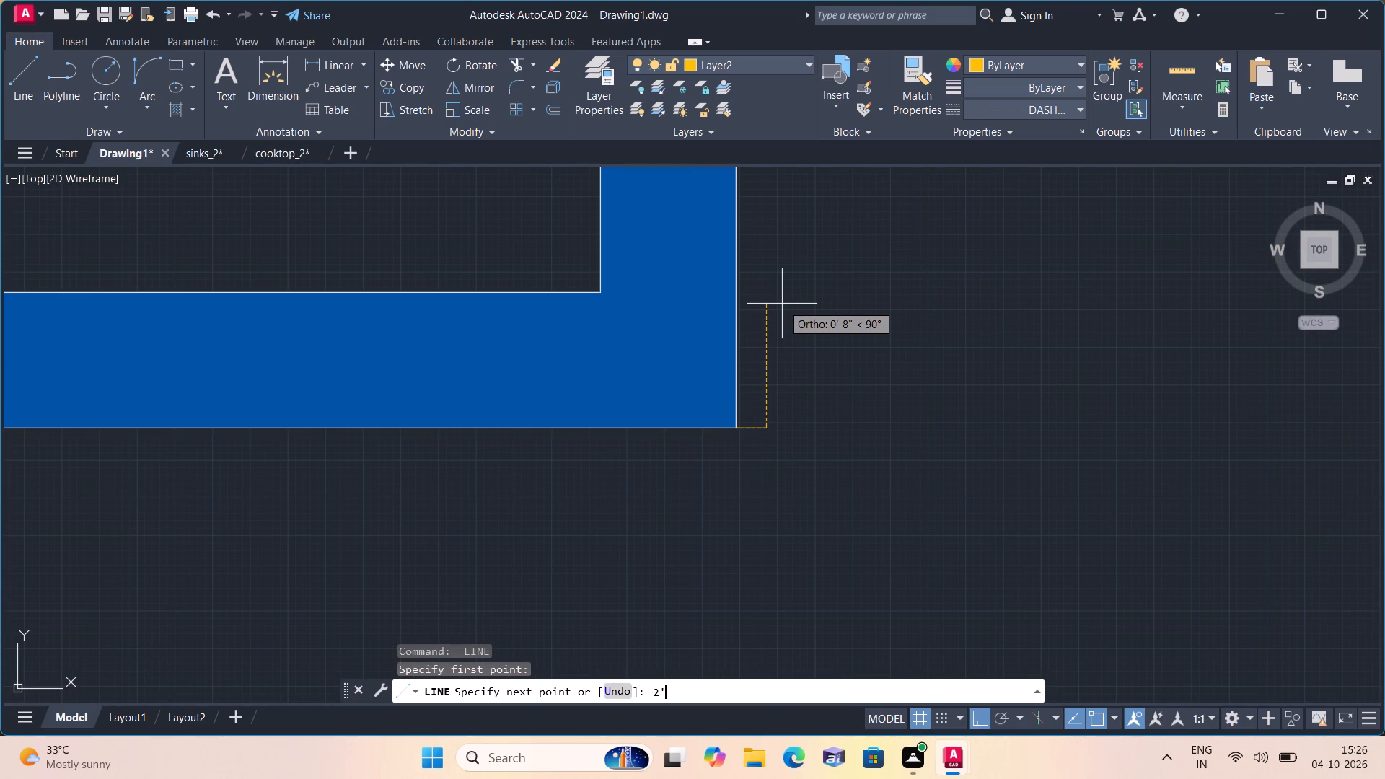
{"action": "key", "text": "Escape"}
Draw a DASHED2 line across the passage north of the VARANDAH, from the BEDROOM corner tick's end to the tick on the GUEST ROOM wall.
{"action": "scroll", "coordinate": [800, 315], "scroll_direction": "down", "scroll_amount": 3}
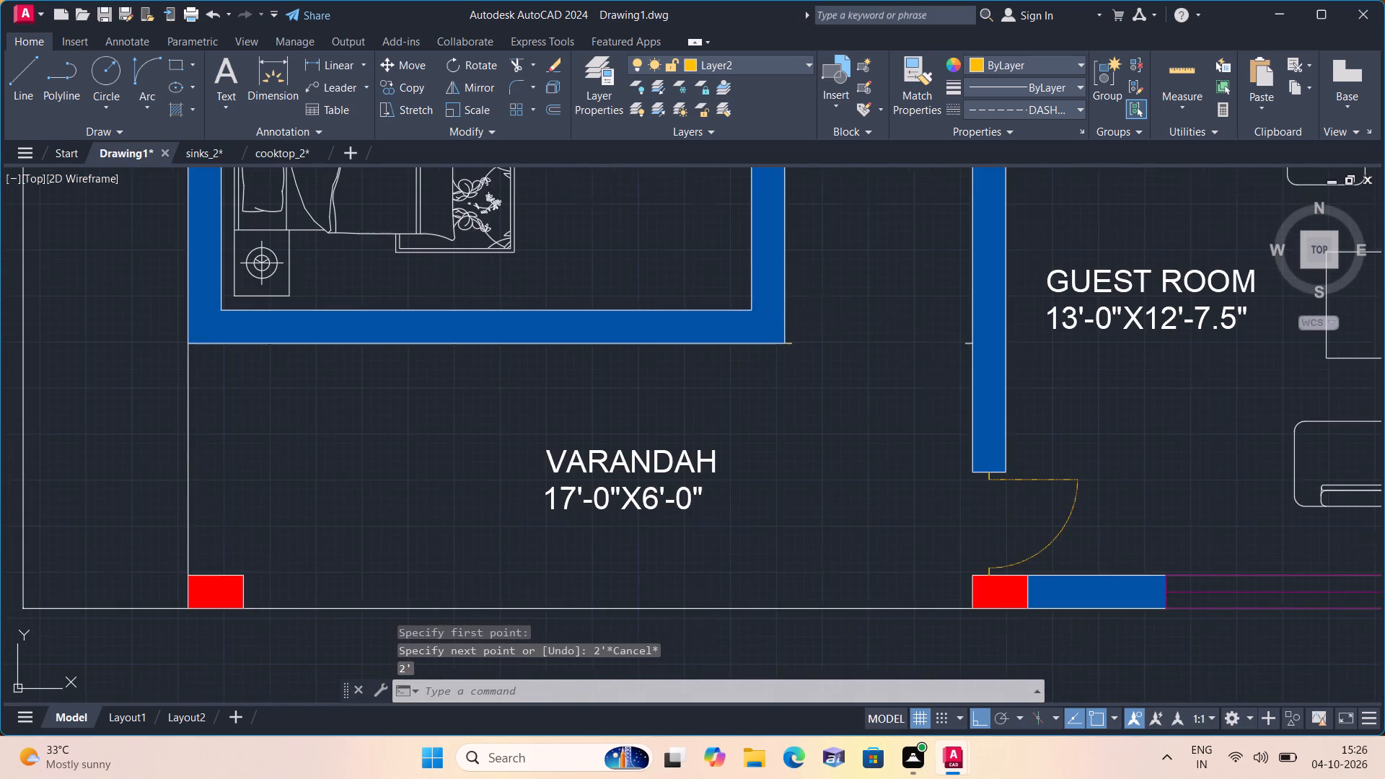
{"action": "middle_click_drag", "start_coordinate": [815, 333], "coordinate": [720, 353]}
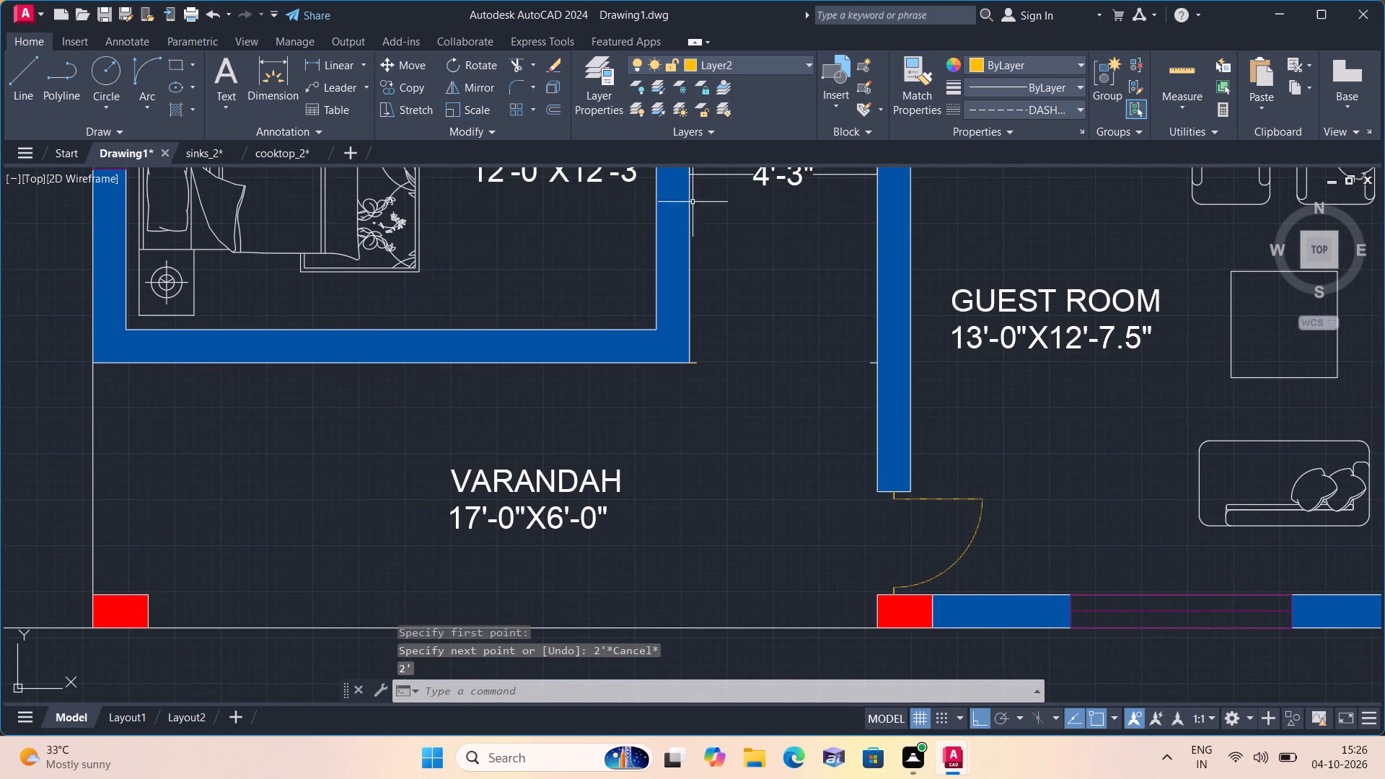
{"action": "key", "text": "l"}
{"action": "key", "text": "space"}
{"action": "scroll", "coordinate": [749, 358], "scroll_direction": "up", "scroll_amount": 3}
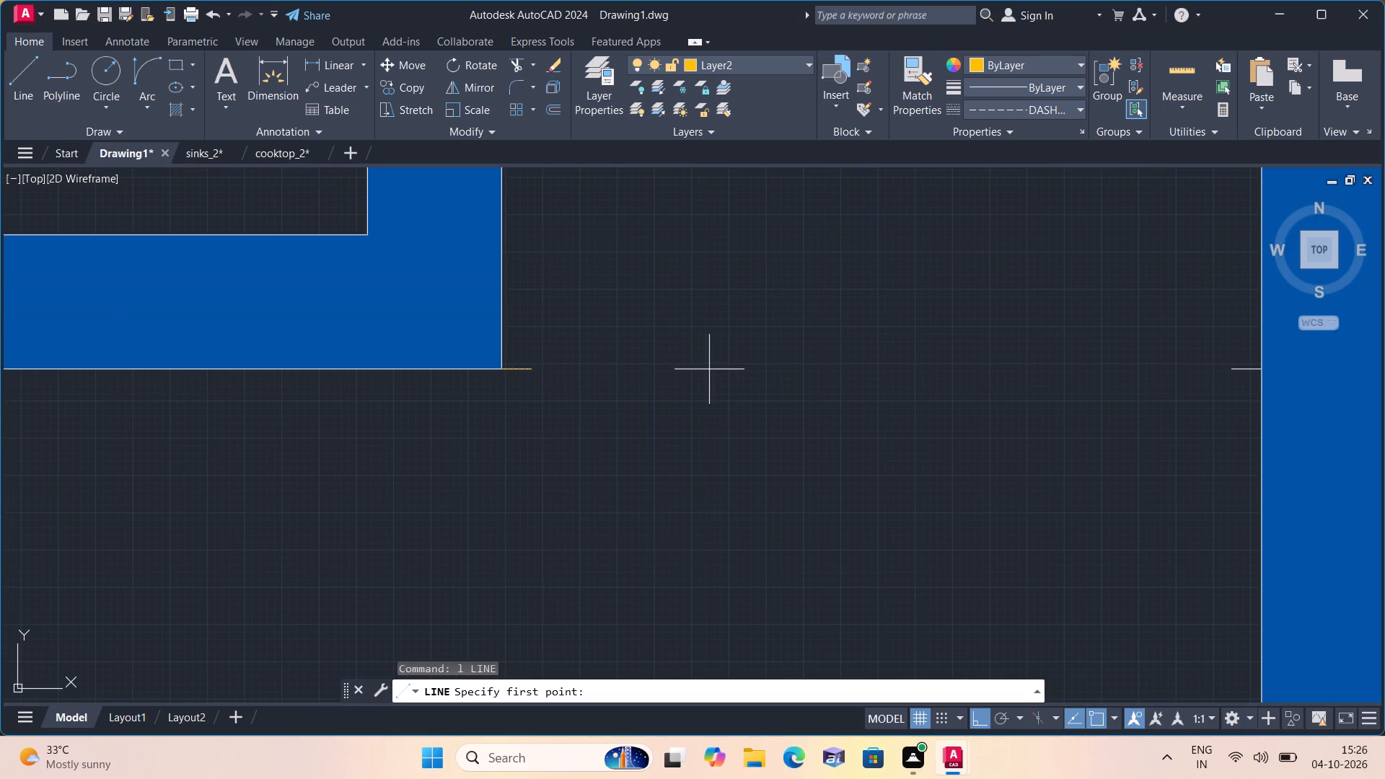
{"action": "left_click", "coordinate": [532, 372]}
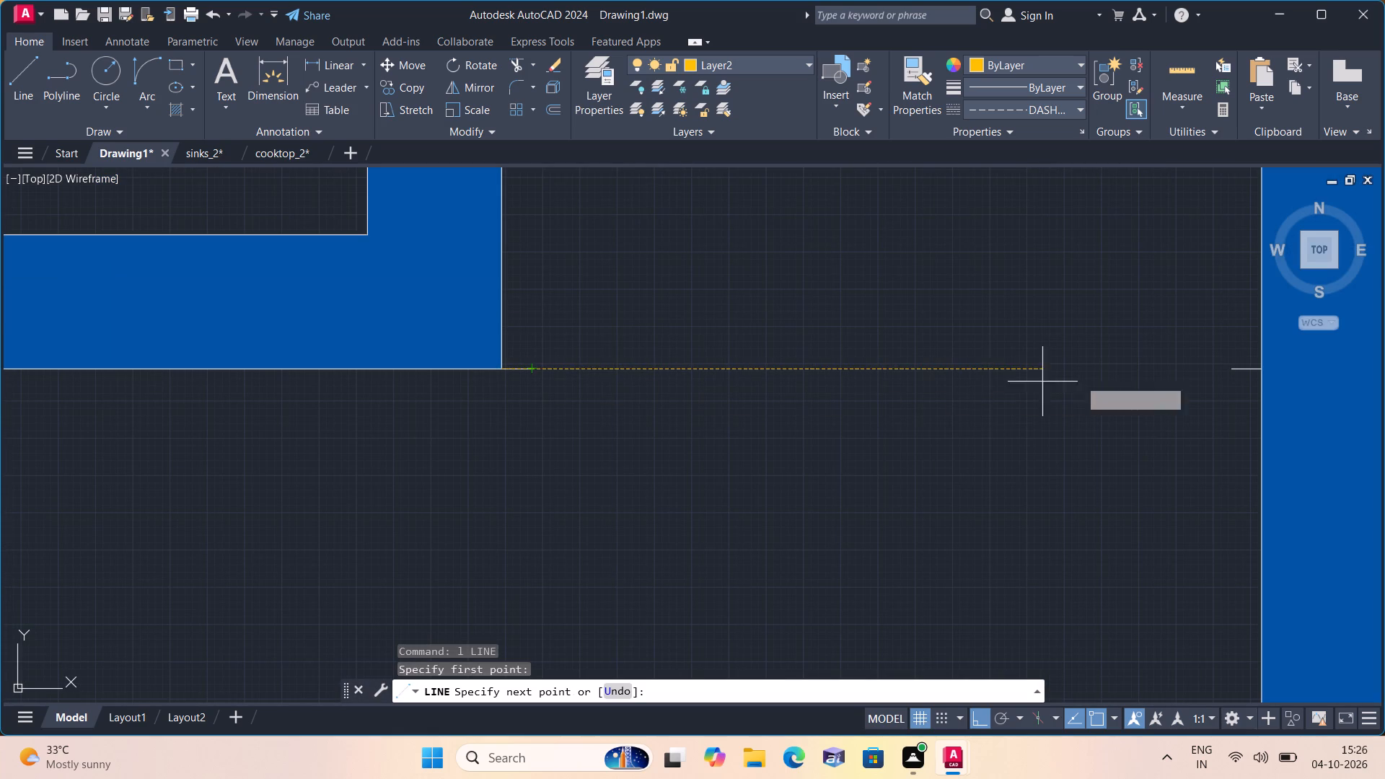
{"action": "left_click", "coordinate": [1229, 368]}
{"action": "key", "text": "space"}
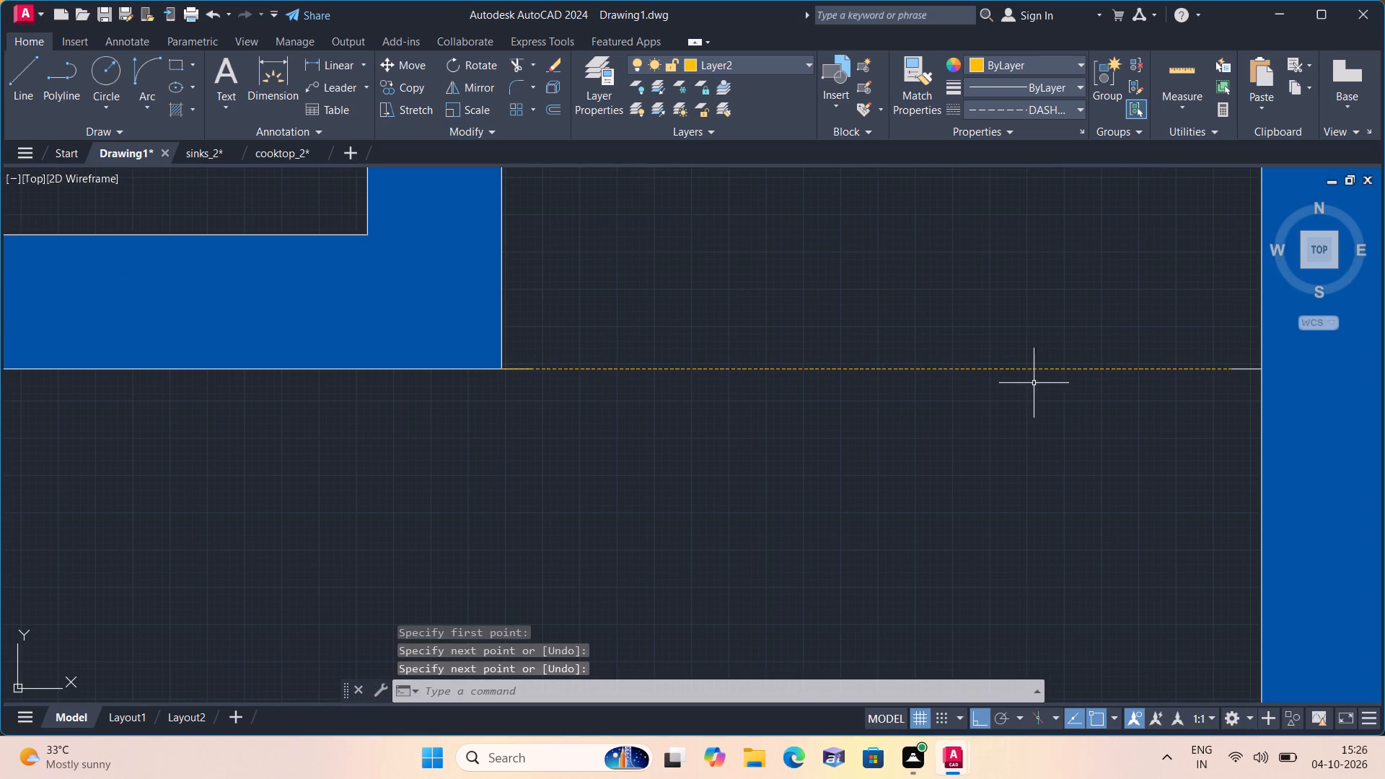
Draw a short vertical marker line north from the midpoint of the dashed line across the passage north of the VARANDAH.
{"action": "key", "text": "space"}
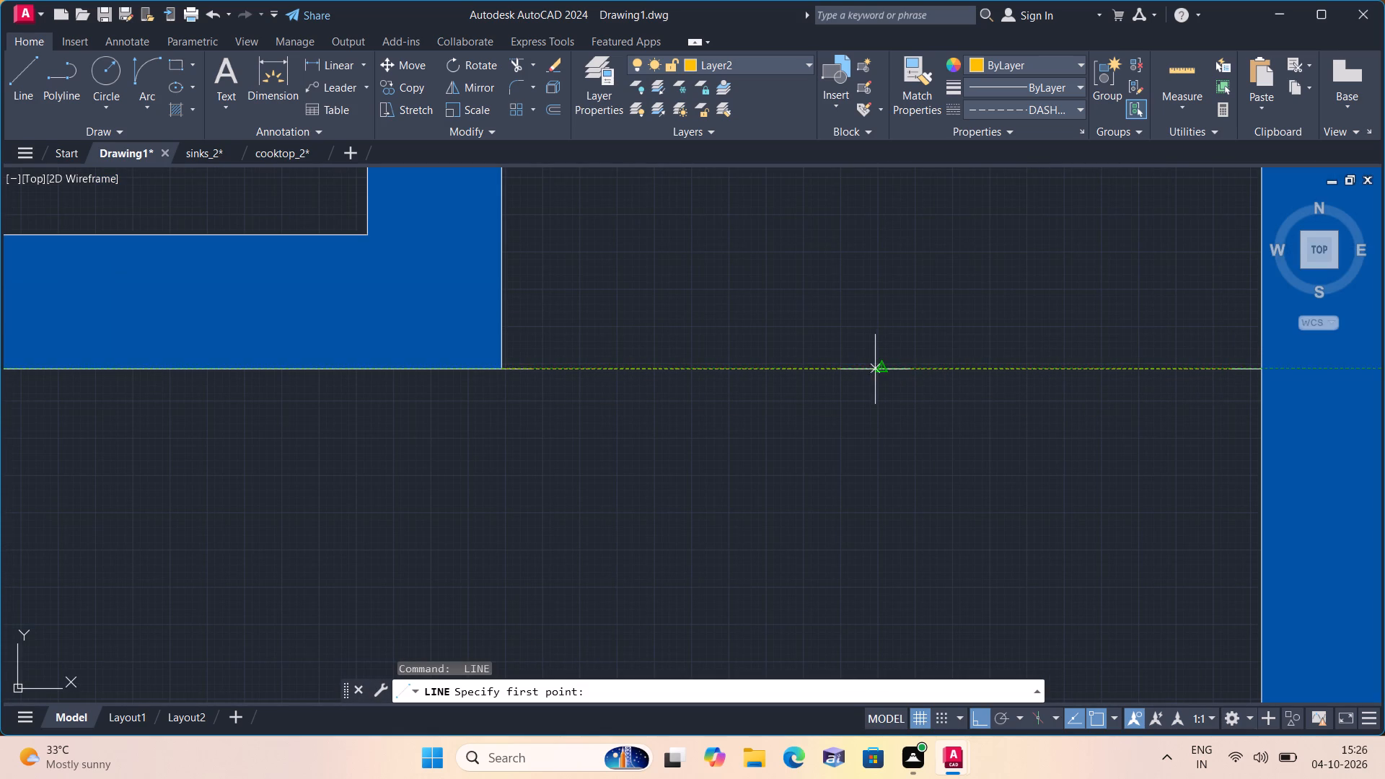
{"action": "left_click", "coordinate": [881, 367]}
{"action": "left_click", "coordinate": [872, 314]}
{"action": "key", "text": "space"}
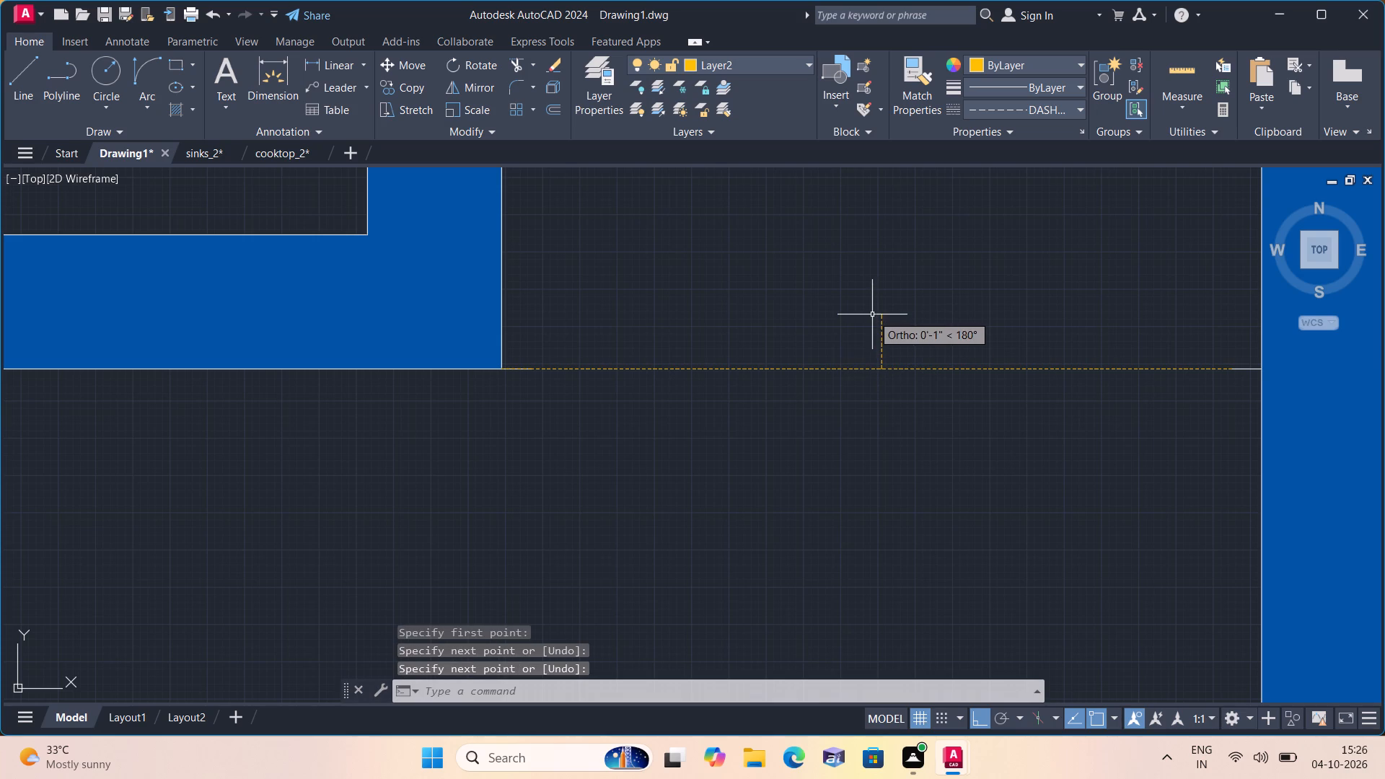
Check the length of the dashed line's west half, up to the midpoint marker, with a temporary linear dimension.
{"action": "left_click_drag", "start_coordinate": [337, 63], "coordinate": [337, 71]}
{"action": "left_click", "coordinate": [529, 371]}
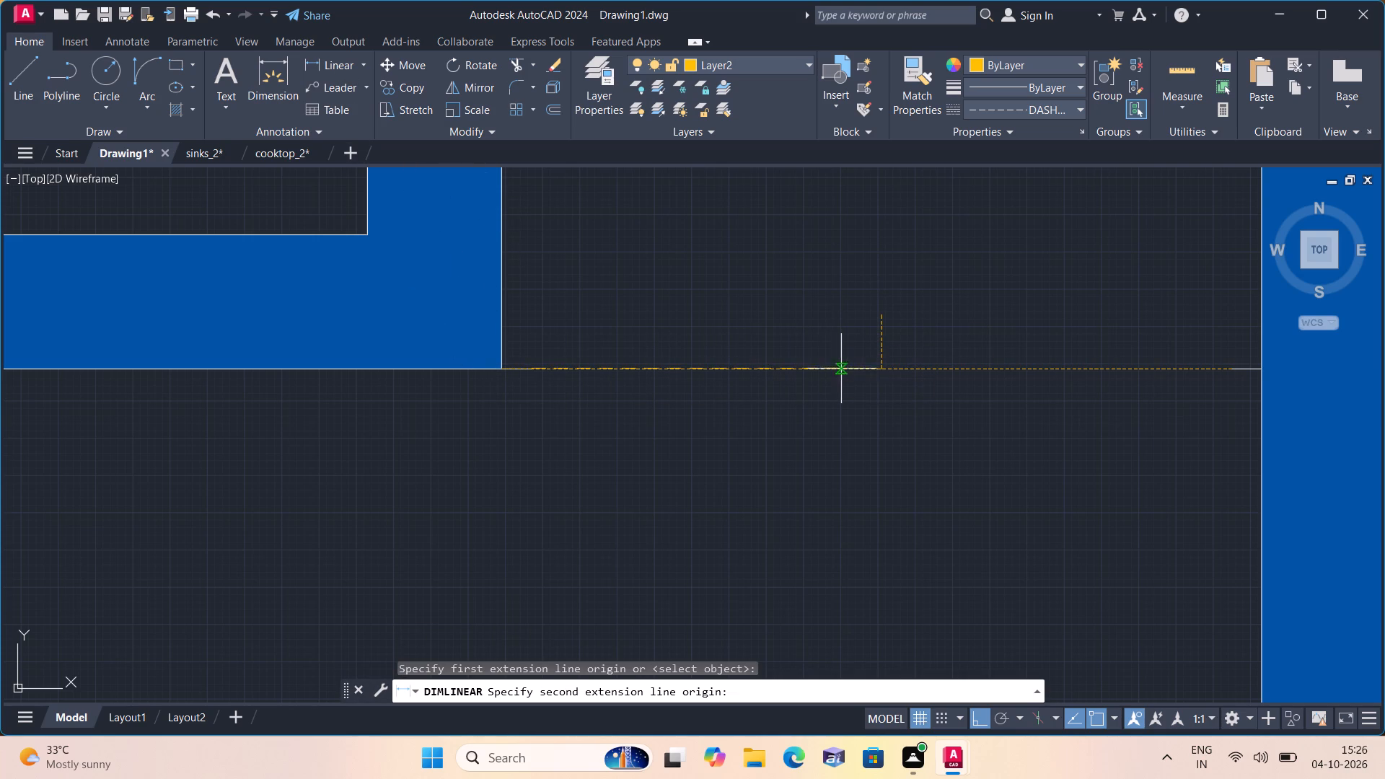
{"action": "left_click", "coordinate": [886, 368]}
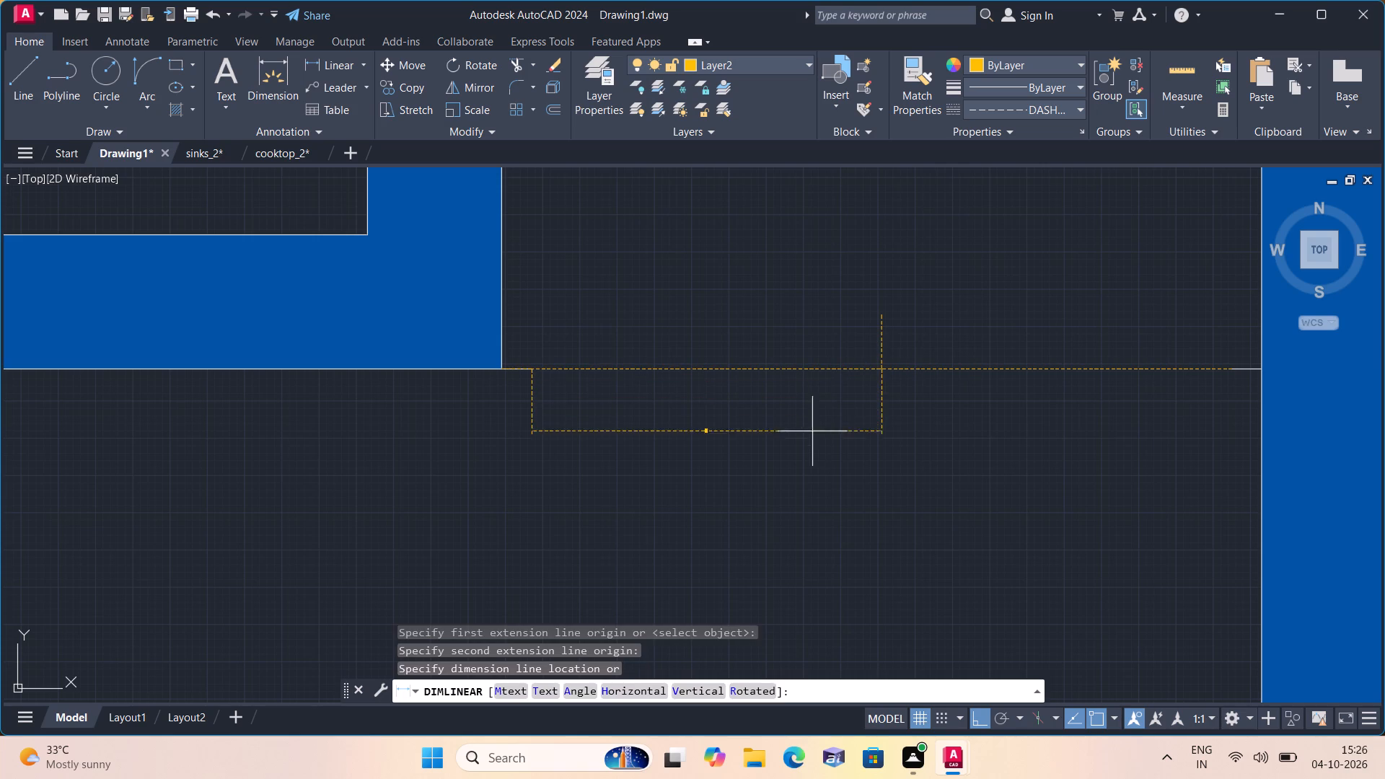
{"action": "scroll", "coordinate": [704, 449], "scroll_direction": "up", "scroll_amount": 5}
{"action": "scroll", "coordinate": [681, 449], "scroll_direction": "down", "scroll_amount": 5}
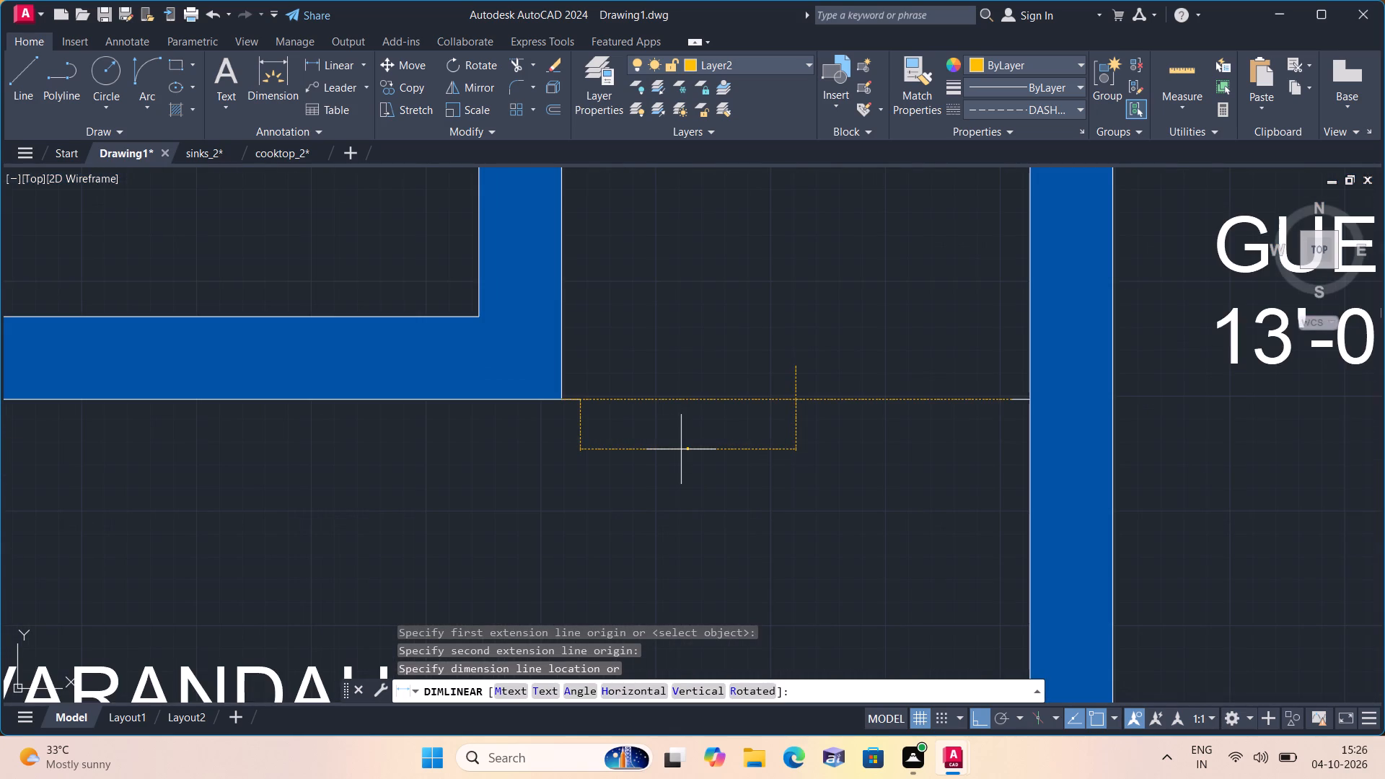
{"action": "key", "text": "Escape"}
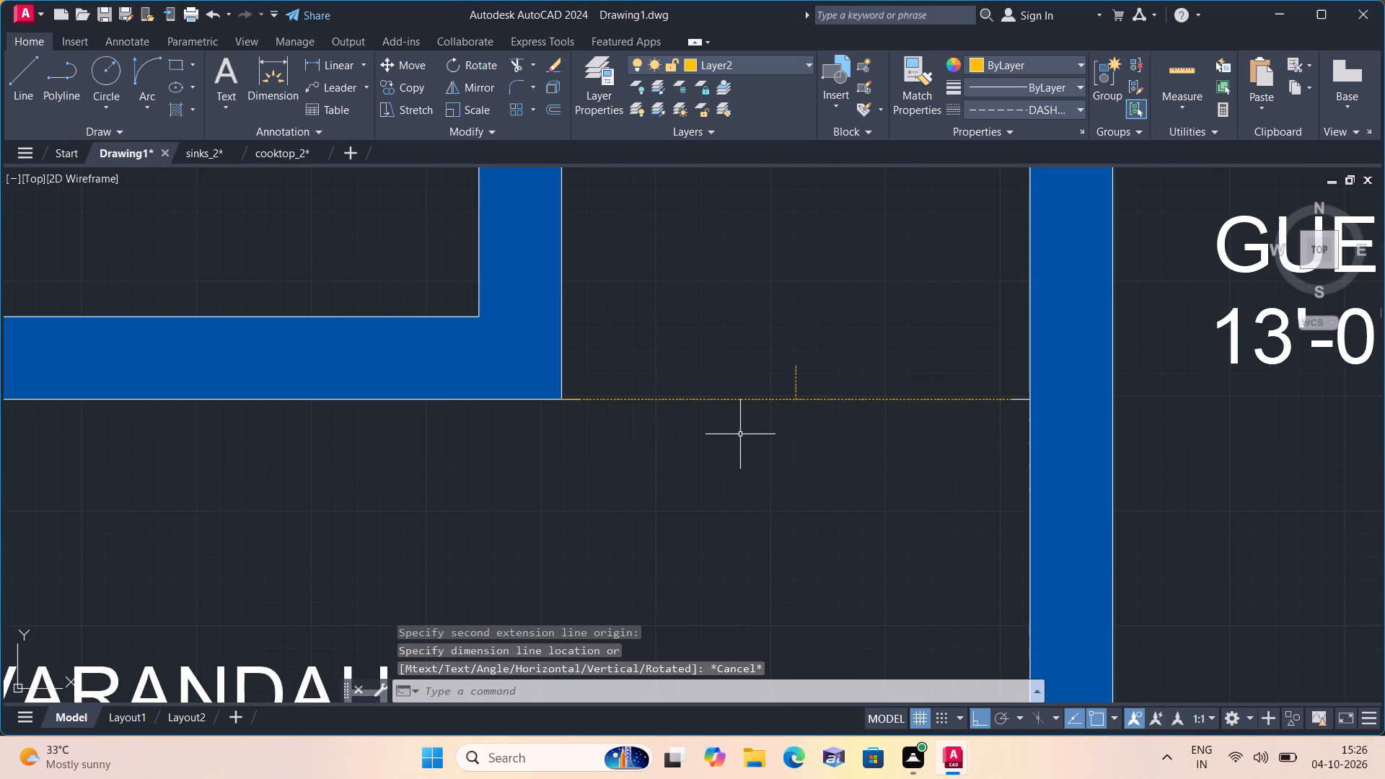
Draw a 2' line due north from the east end of the BEDROOM corner tick.
{"action": "type", "text": "l"}
{"action": "key", "text": "space"}
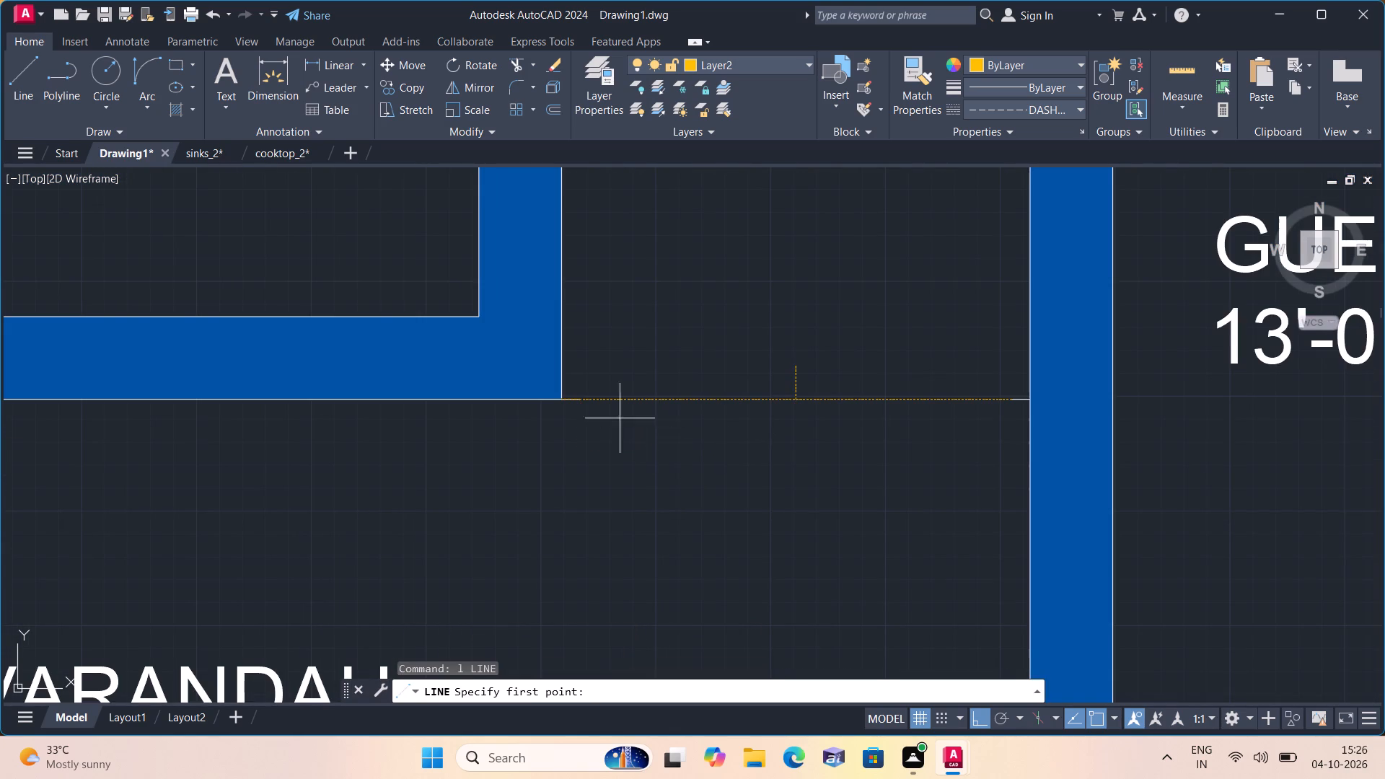
{"action": "scroll", "coordinate": [603, 411], "scroll_direction": "up", "scroll_amount": 2}
{"action": "left_click", "coordinate": [545, 382]}
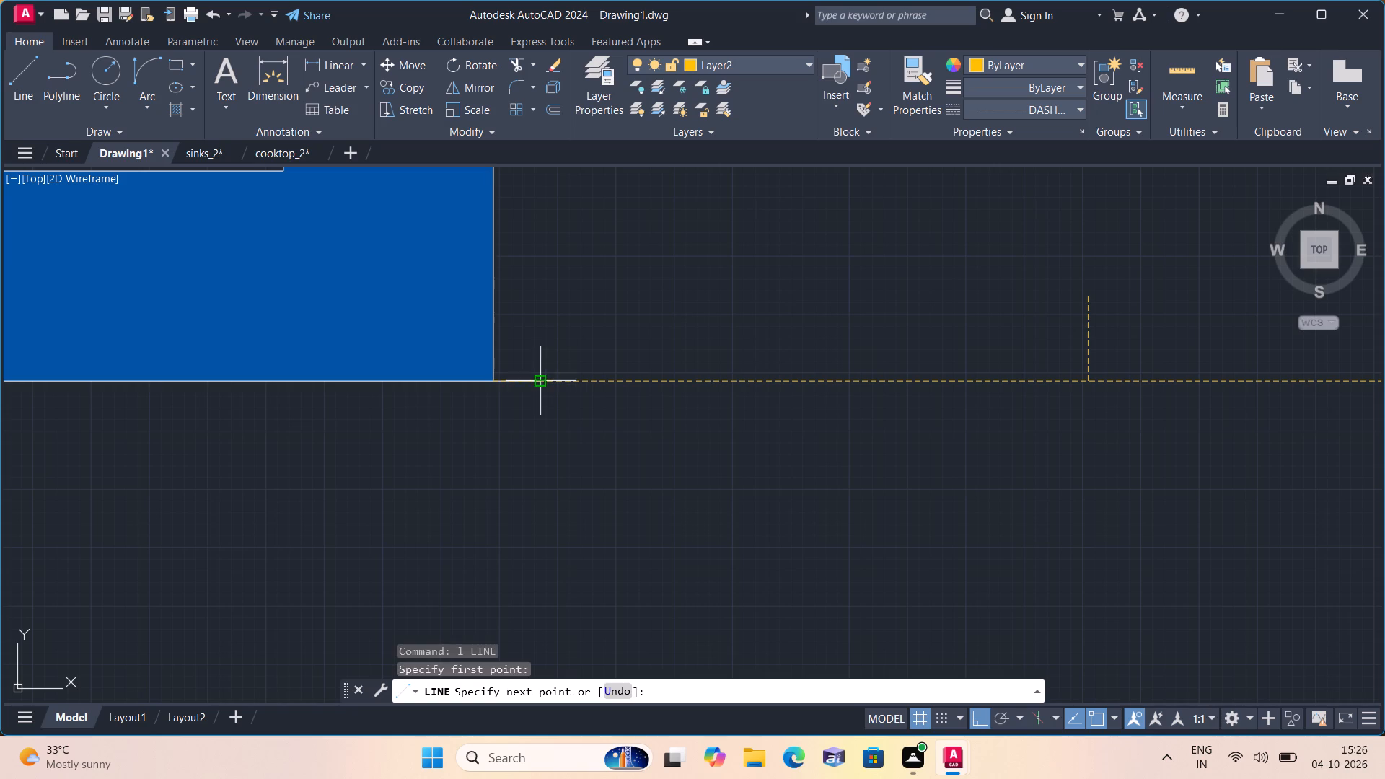
{"action": "middle_click_drag", "start_coordinate": [537, 304], "coordinate": [576, 490]}
{"action": "type", "text": "2'"}
{"action": "key", "text": "space"}
{"action": "key", "text": "Escape"}
Trim away the dashed passage line on both sides of the midpoint marker.
{"action": "scroll", "coordinate": [598, 337], "scroll_direction": "down", "scroll_amount": 2}
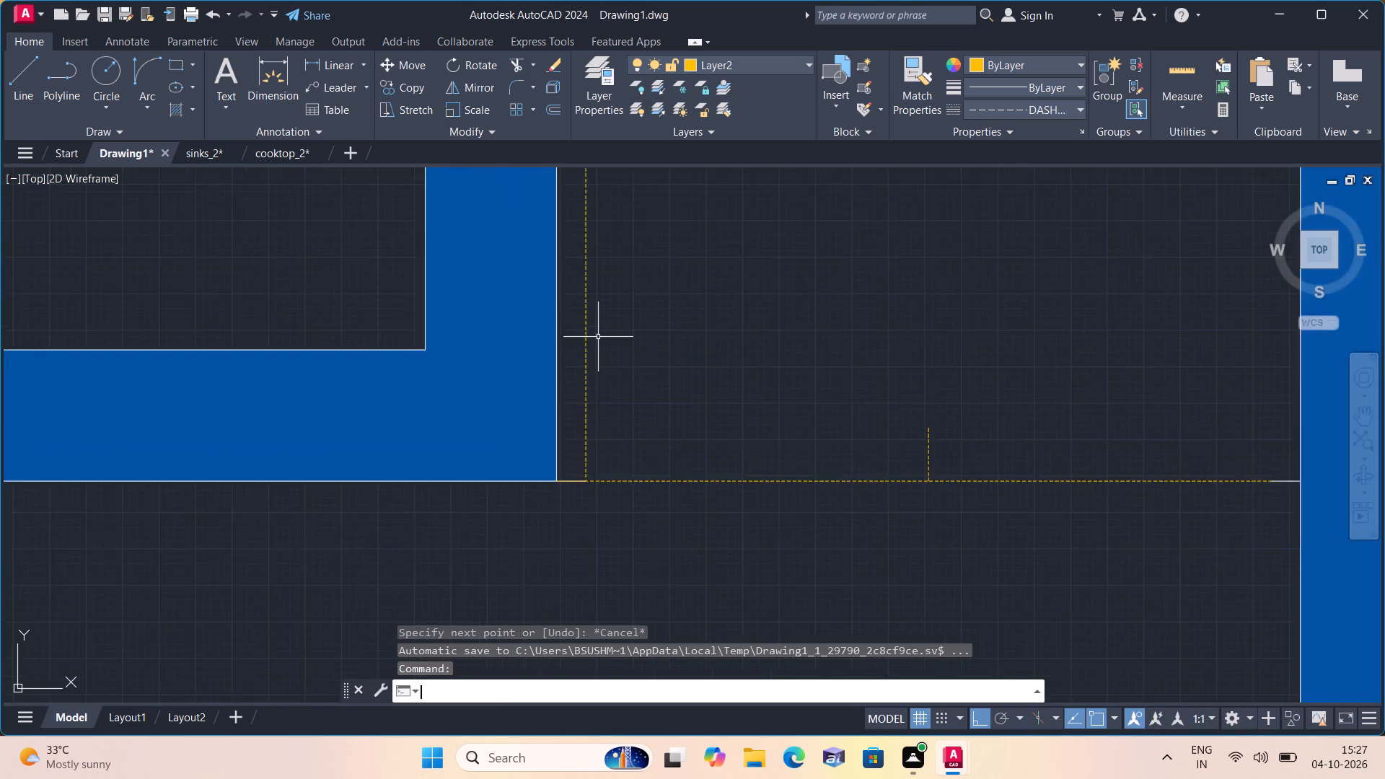
{"action": "type", "text": "tr"}
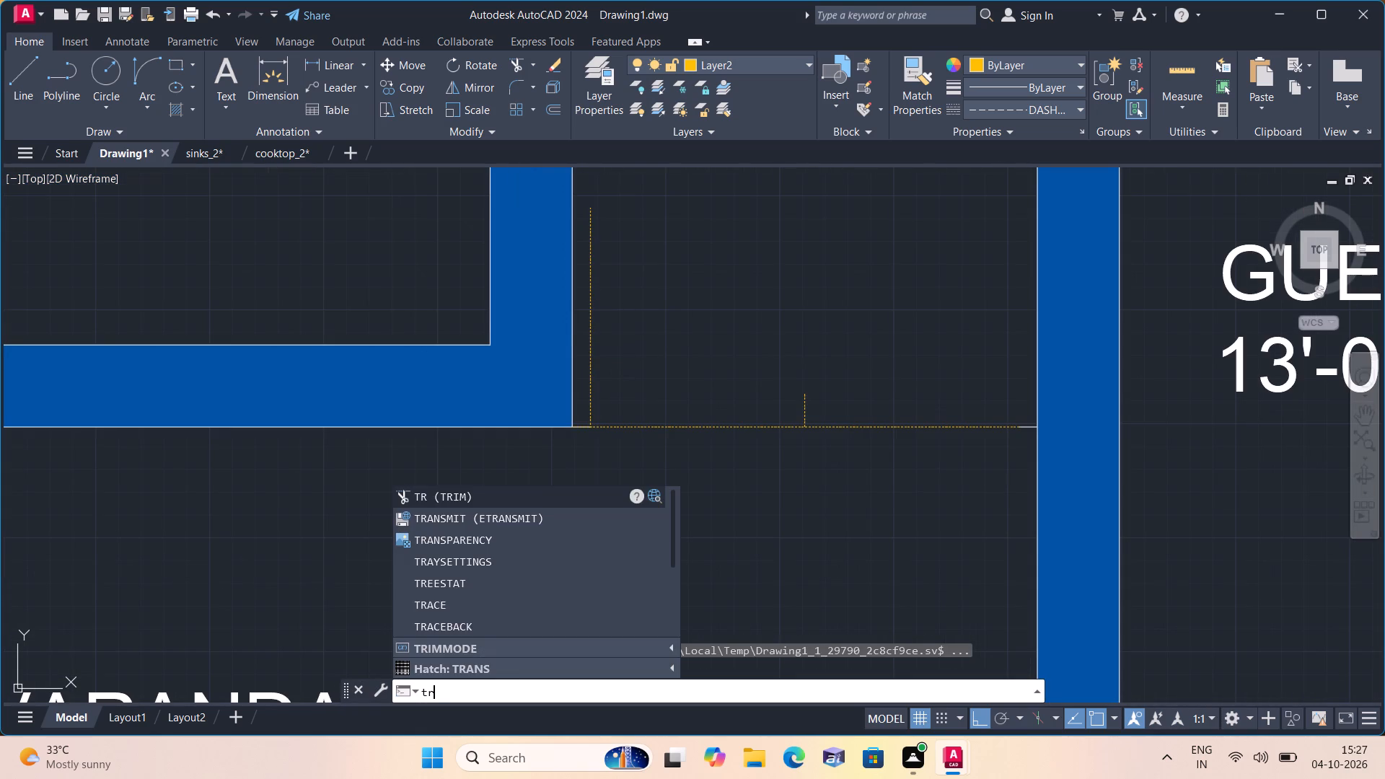
{"action": "type", "text": "im"}
{"action": "key", "text": "space"}
{"action": "left_click_drag", "start_coordinate": [685, 358], "coordinate": [690, 371]}
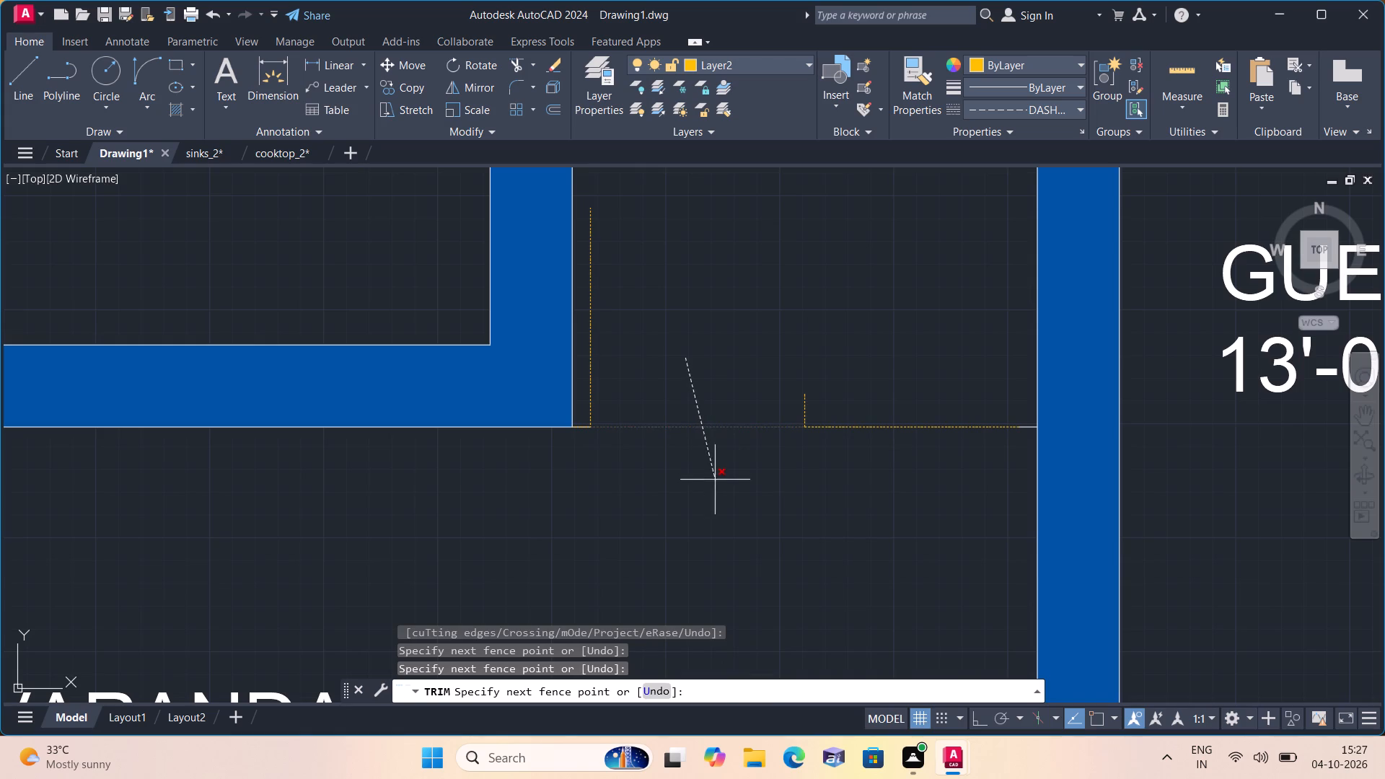
{"action": "left_click", "coordinate": [716, 485]}
{"action": "left_click", "coordinate": [848, 413]}
{"action": "left_click", "coordinate": [846, 491]}
{"action": "key", "text": "space"}
Trace the short tick on the GUEST ROOM wall and continue with a 2' line due north from its west end.
{"action": "middle_click_drag", "start_coordinate": [840, 492], "coordinate": [788, 555]}
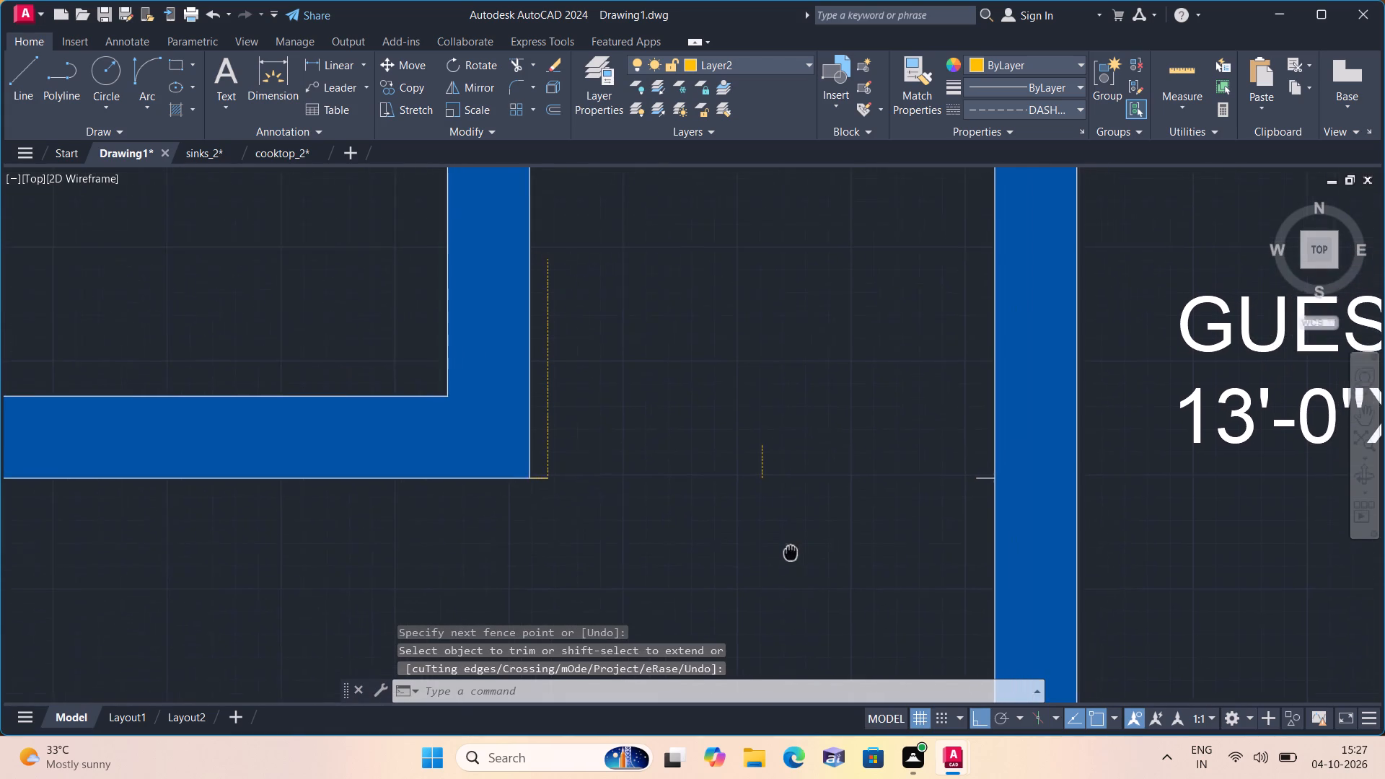
{"action": "key", "text": "l"}
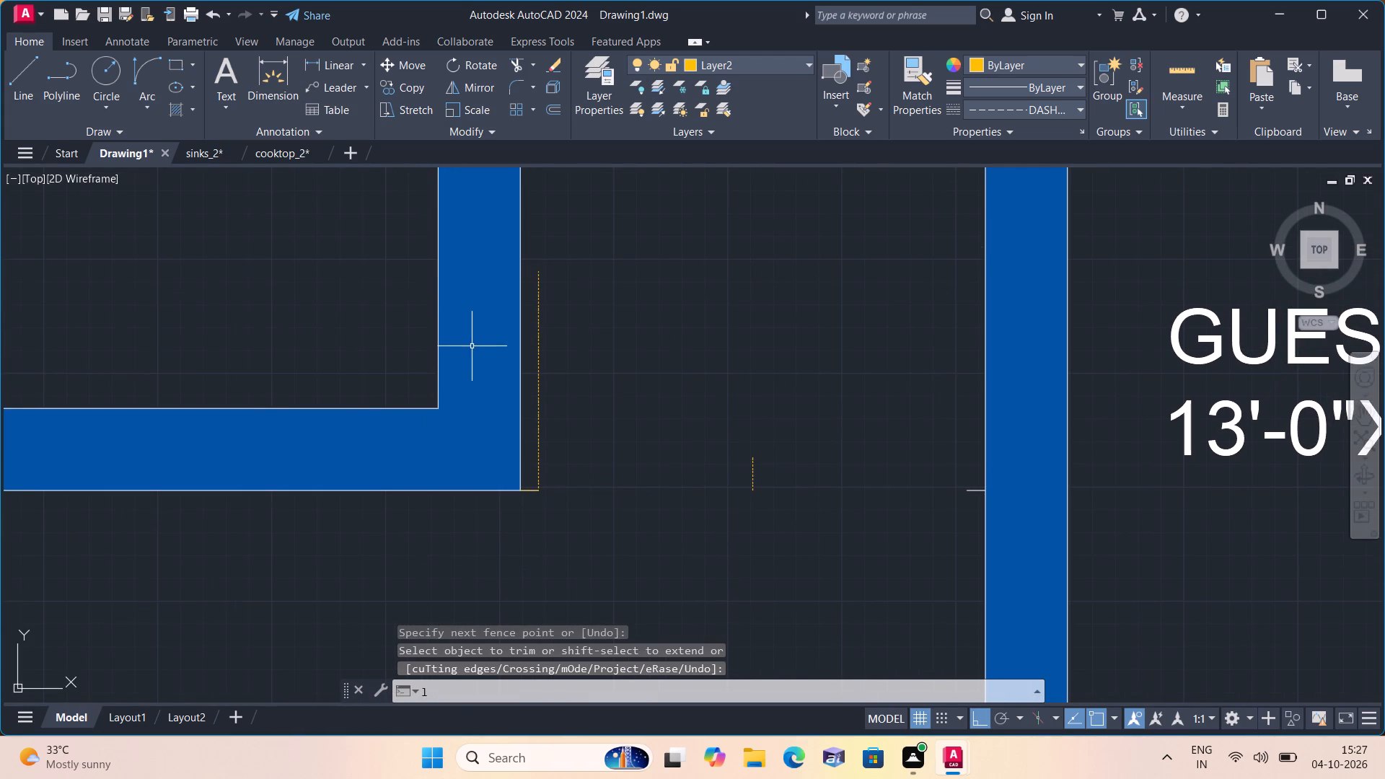
{"action": "key", "text": "space"}
{"action": "scroll", "coordinate": [832, 496], "scroll_direction": "up", "scroll_amount": 2}
{"action": "scroll", "coordinate": [1125, 468], "scroll_direction": "down", "scroll_amount": 1}
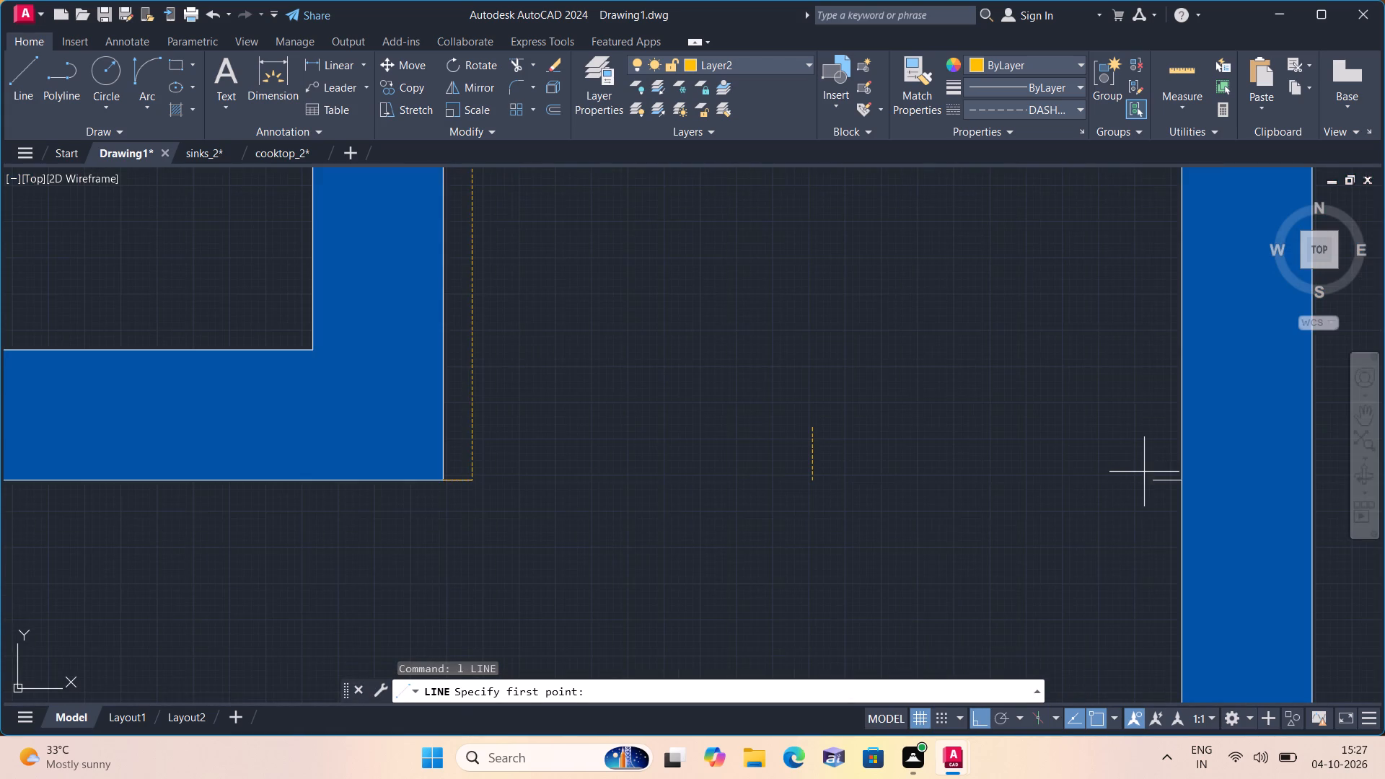
{"action": "scroll", "coordinate": [1176, 472], "scroll_direction": "up", "scroll_amount": 2}
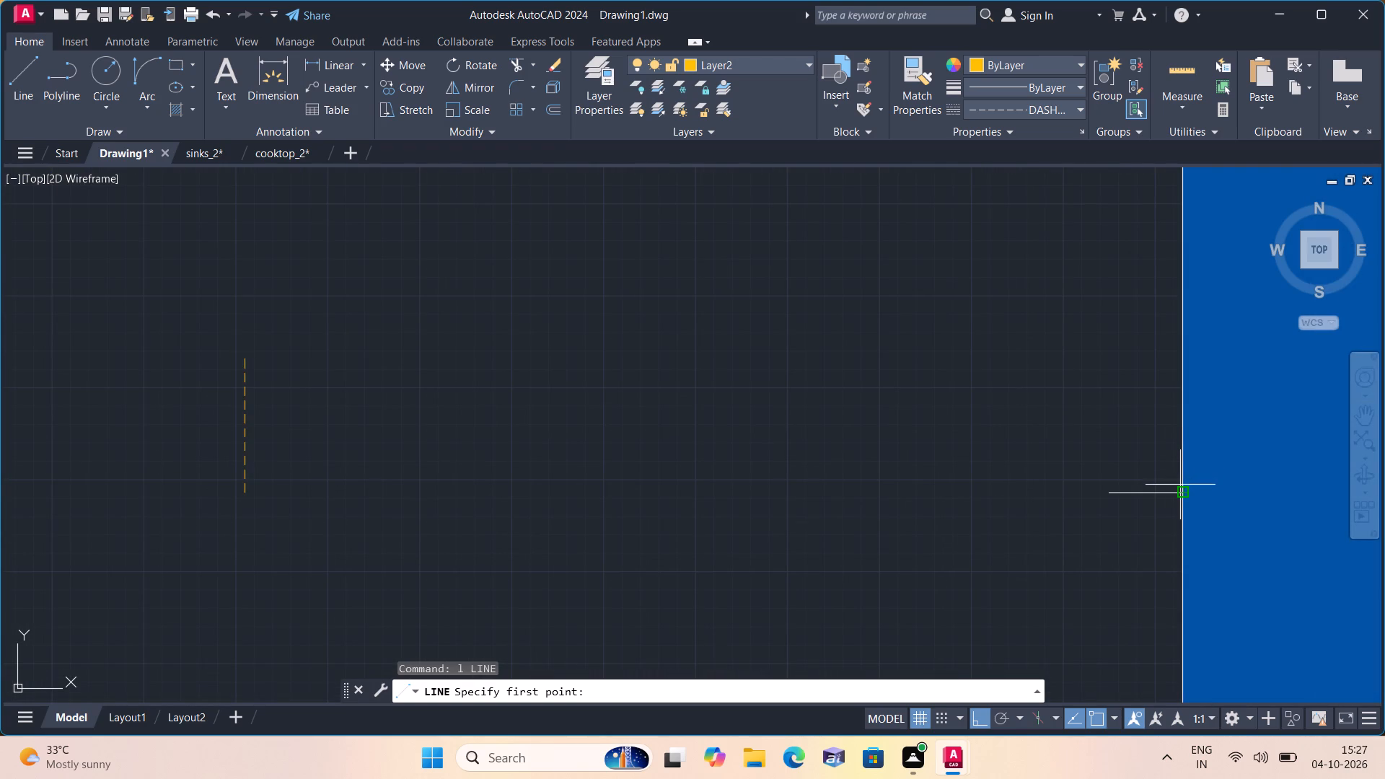
{"action": "left_click", "coordinate": [1179, 488]}
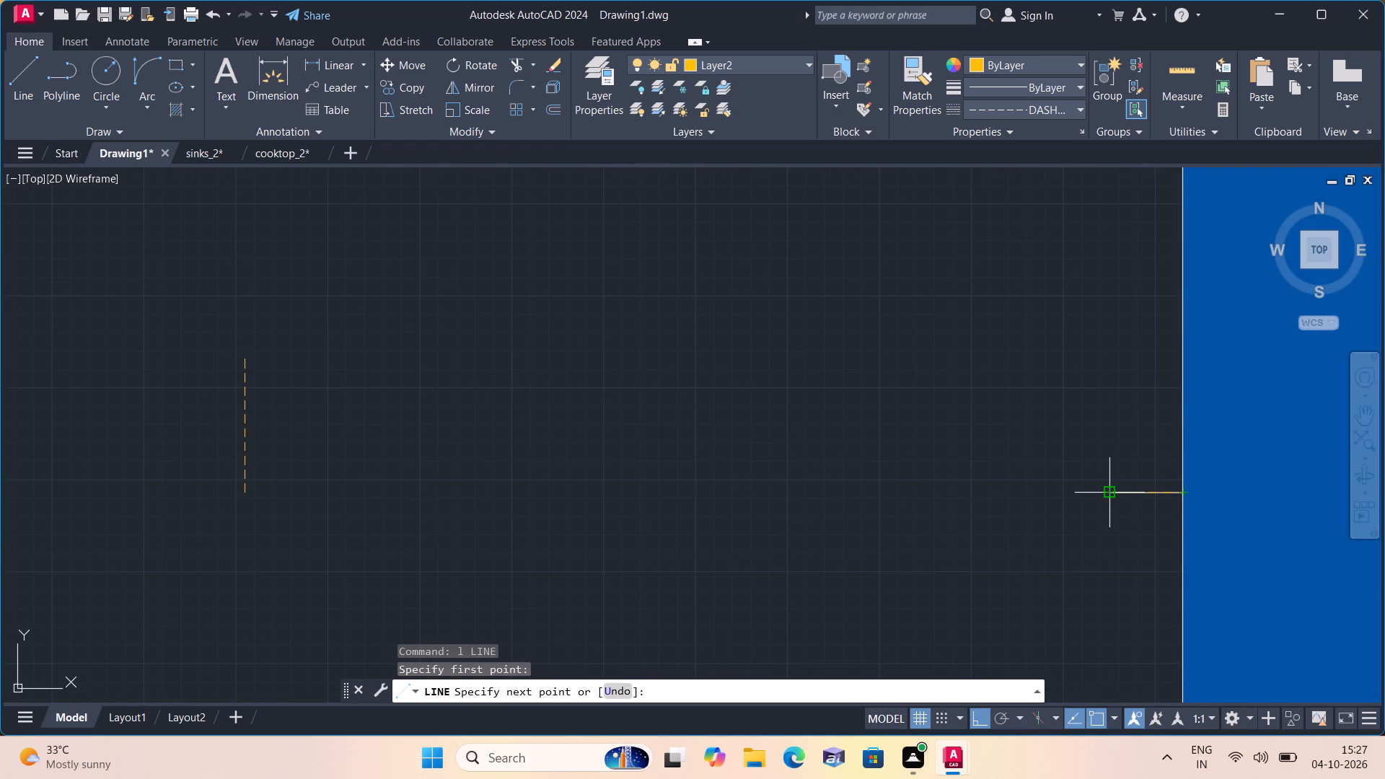
{"action": "left_click", "coordinate": [1107, 491]}
{"action": "scroll", "coordinate": [1073, 345], "scroll_direction": "down", "scroll_amount": 1}
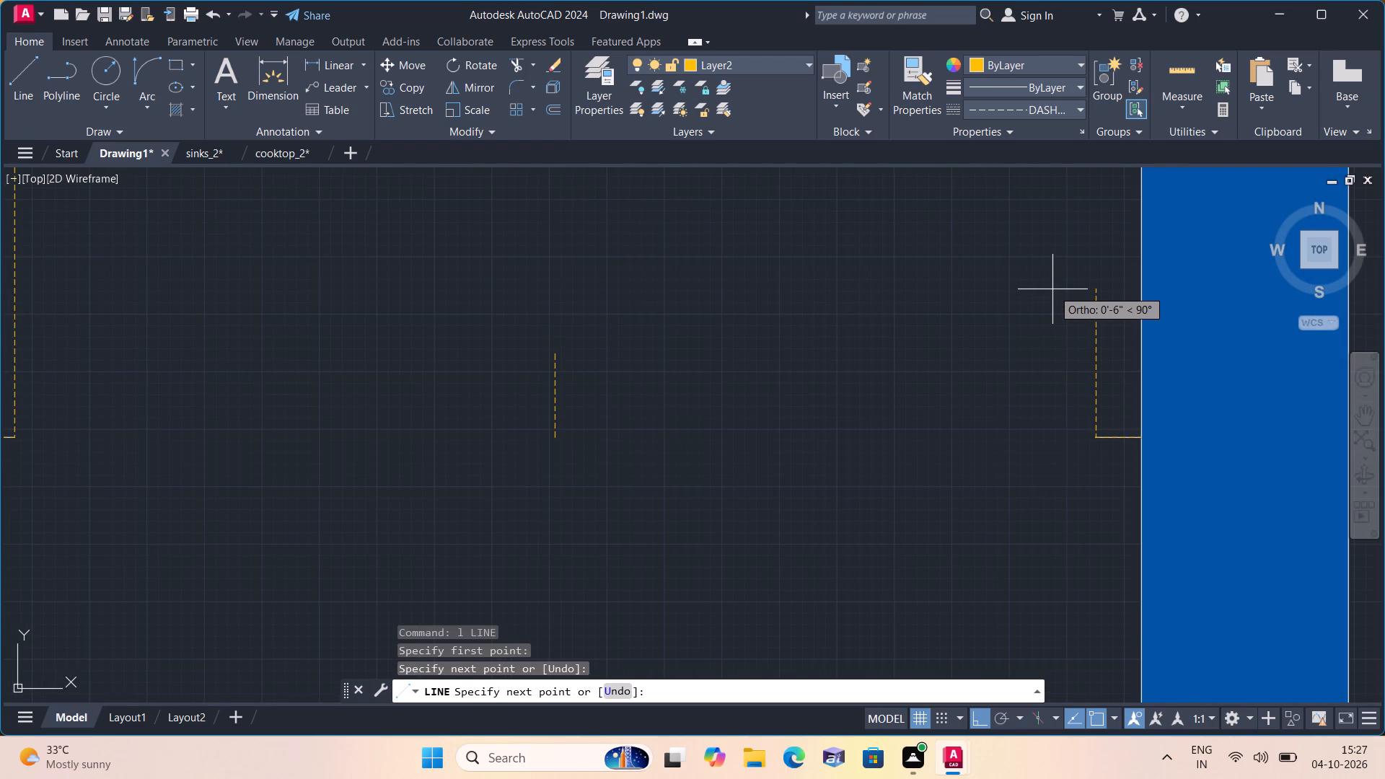
{"action": "scroll", "coordinate": [1052, 287], "scroll_direction": "up", "scroll_amount": 1}
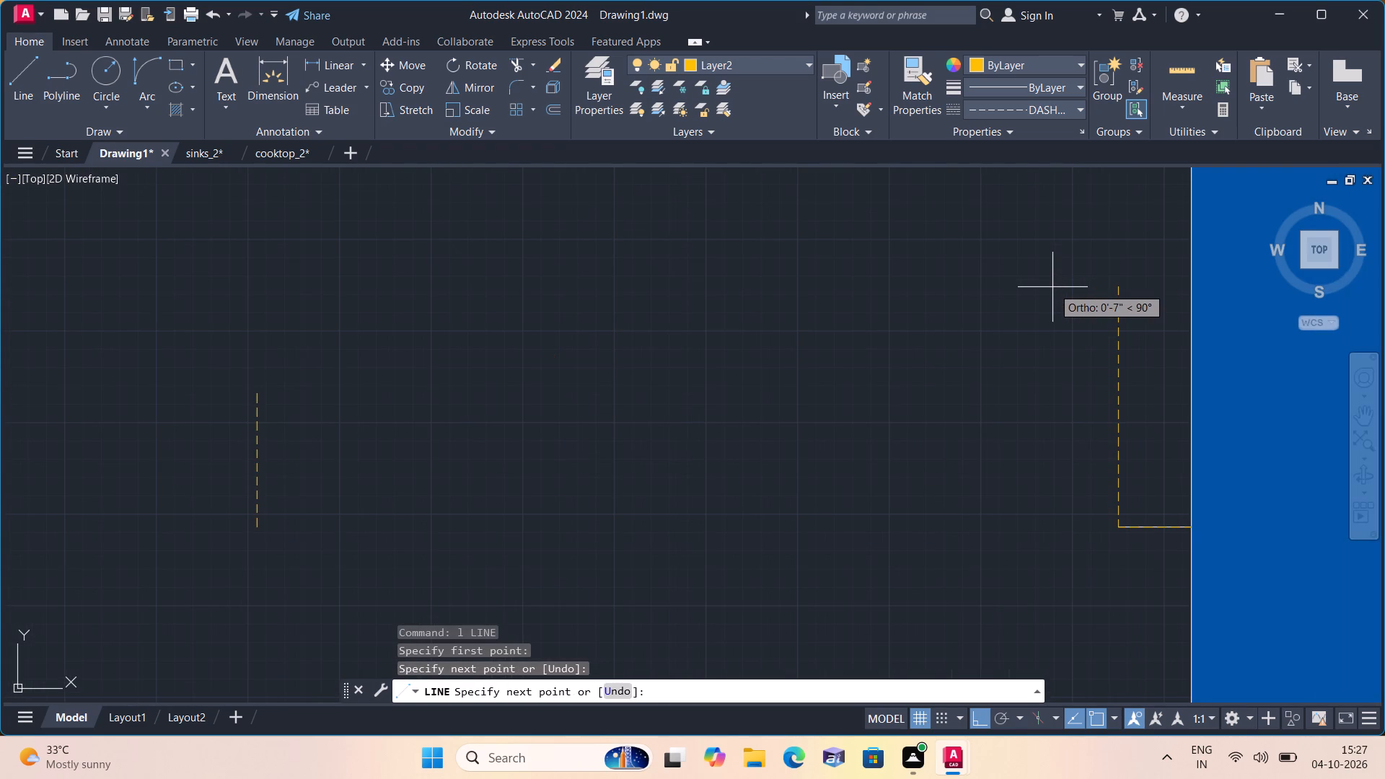
{"action": "type", "text": "2'"}
{"action": "key", "text": "space"}
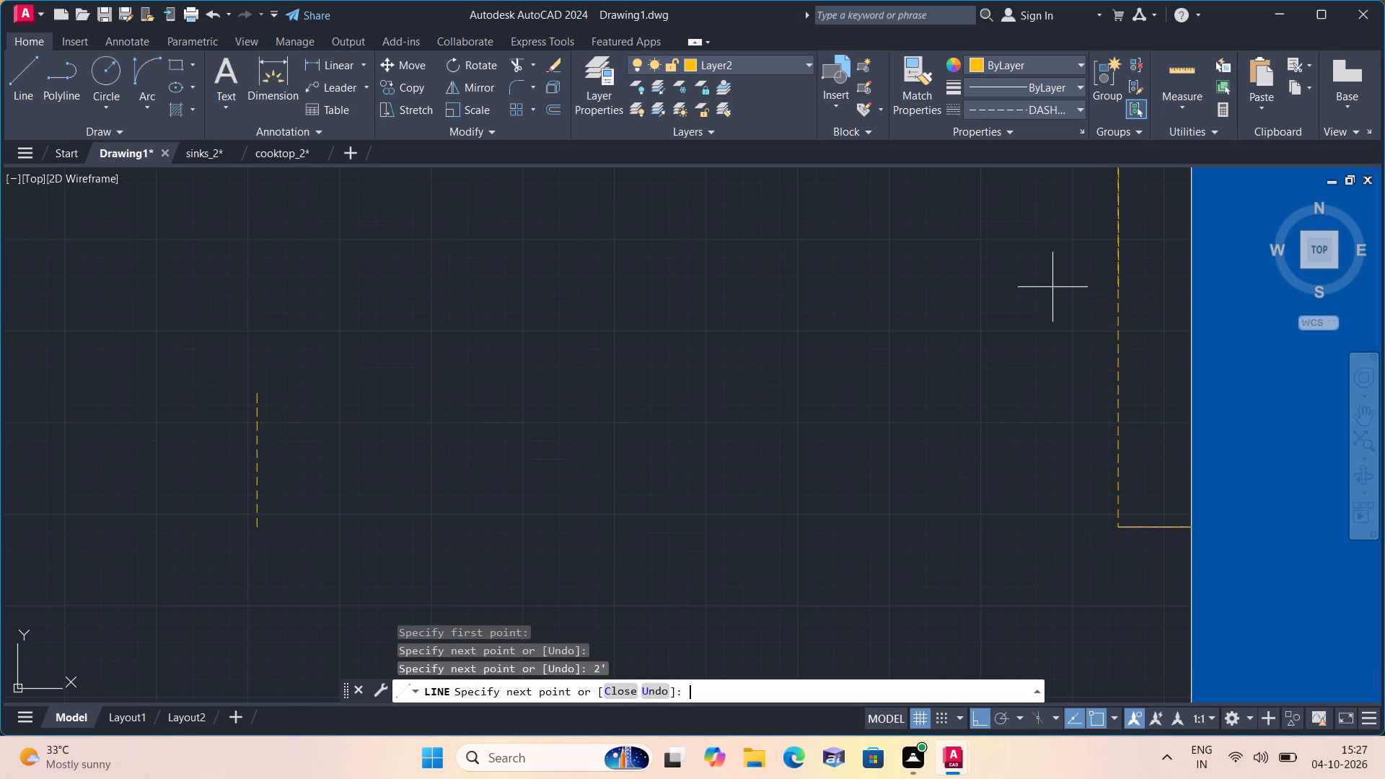
{"action": "key", "text": "Escape"}
Draw a dashed line from the BEDROOM corner tick's end to the lower end of the midpoint marker.
{"action": "scroll", "coordinate": [980, 372], "scroll_direction": "down", "scroll_amount": 2}
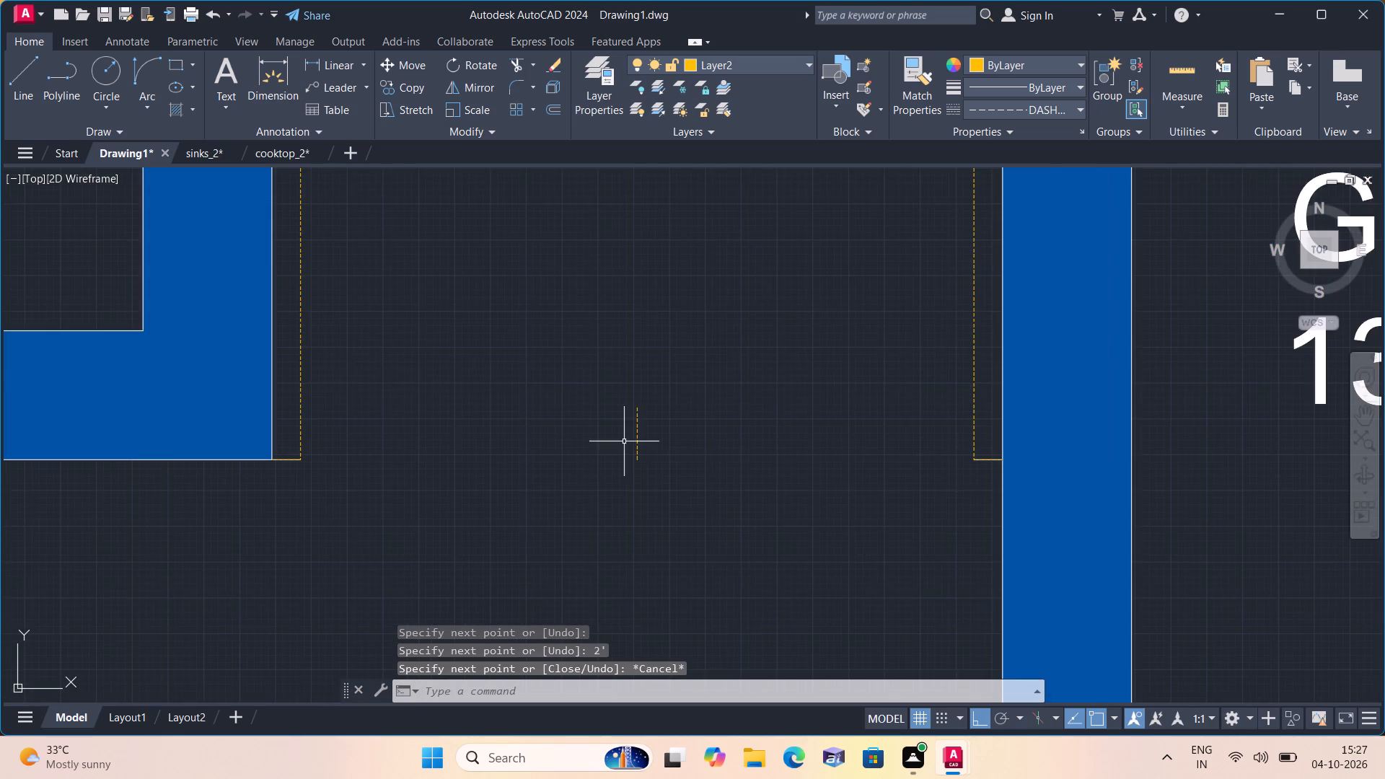
{"action": "middle_click_drag", "start_coordinate": [624, 441], "coordinate": [641, 568]}
{"action": "scroll", "coordinate": [624, 441], "scroll_direction": "down", "scroll_amount": 1}
{"action": "middle_click_drag", "start_coordinate": [644, 564], "coordinate": [632, 514]}
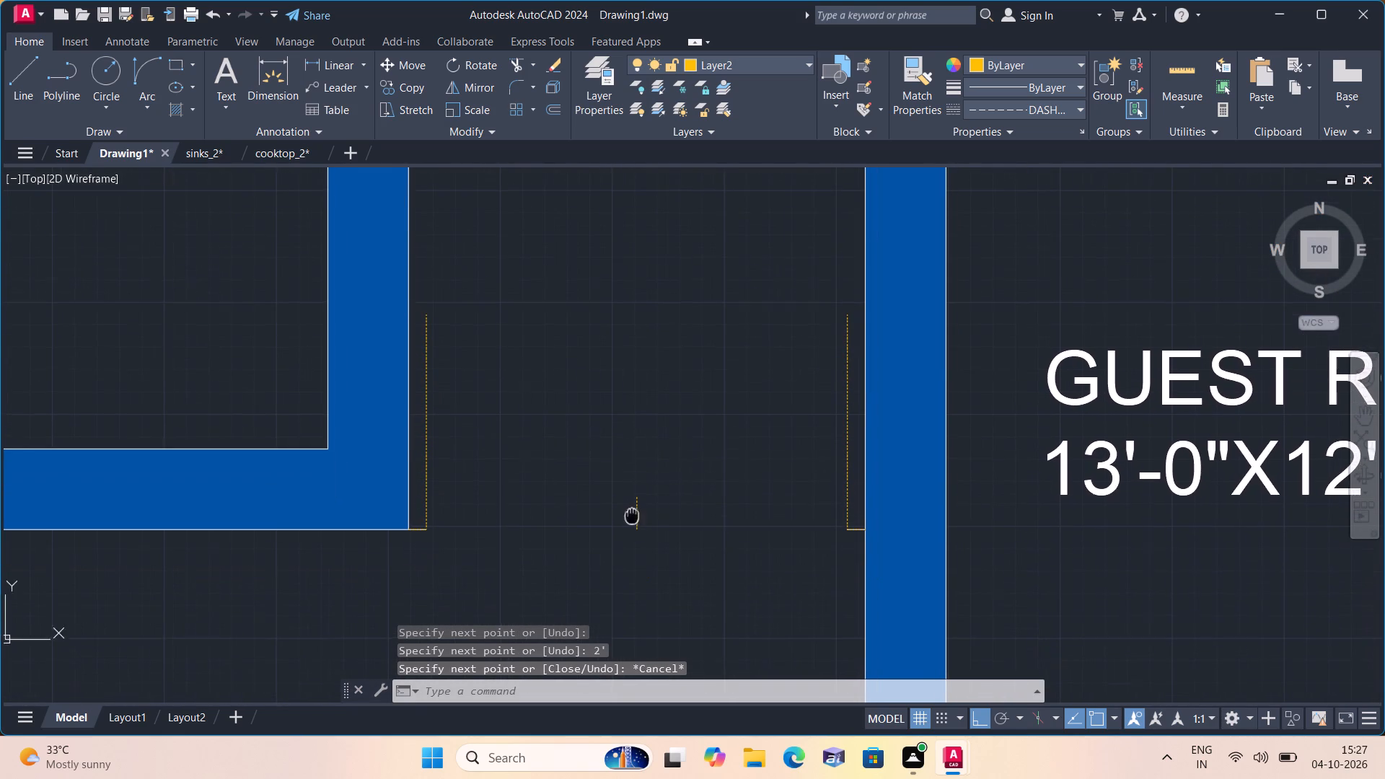
{"action": "key", "text": "l"}
{"action": "key", "text": "space"}
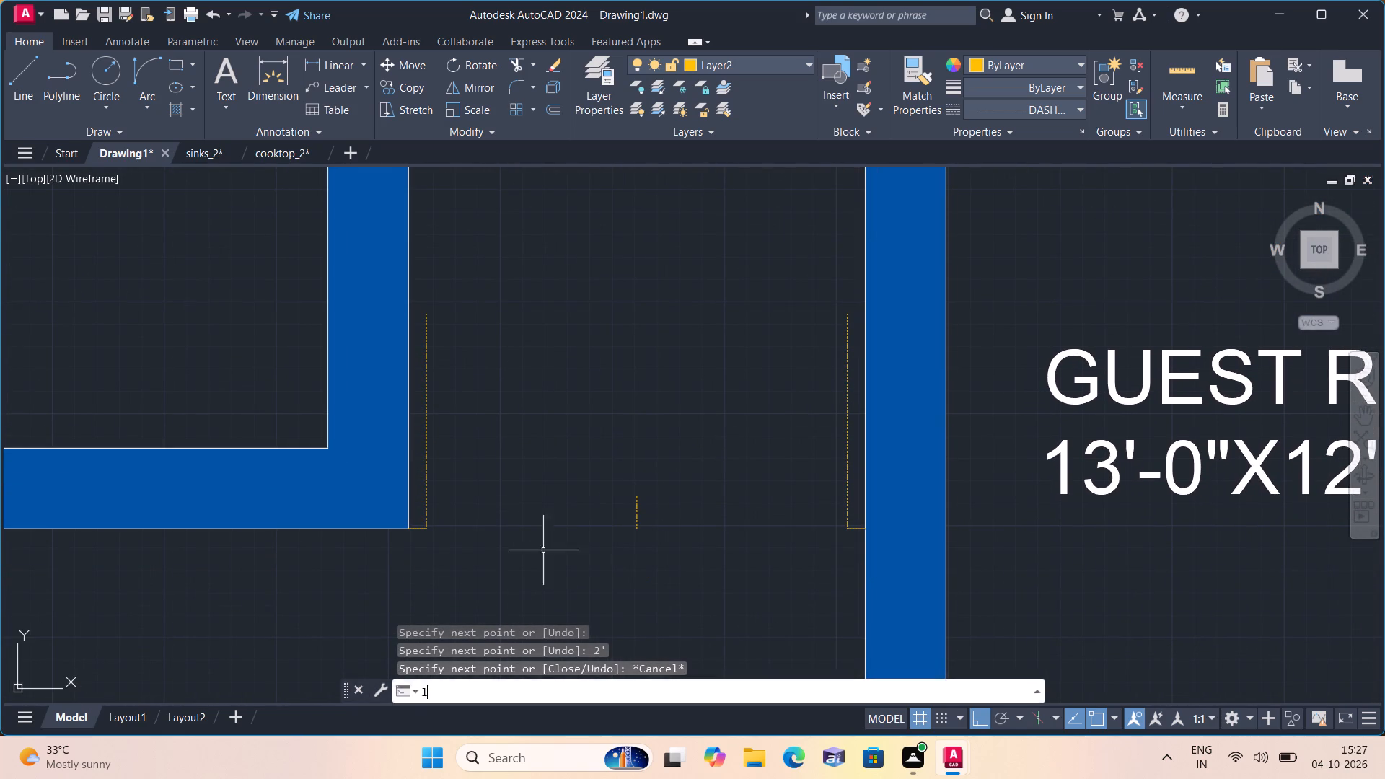
{"action": "left_click", "coordinate": [426, 533]}
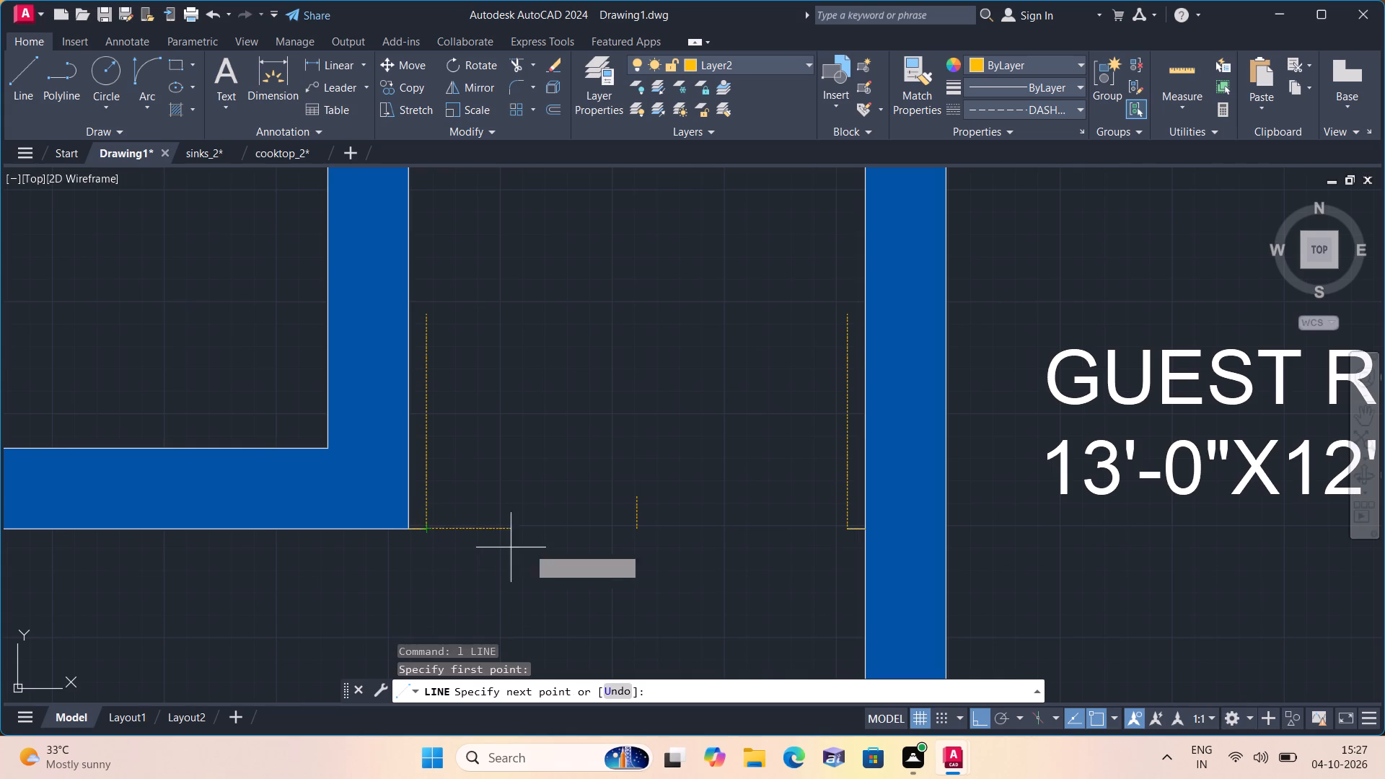
{"action": "left_click", "coordinate": [638, 535]}
{"action": "key", "text": "space"}
Delete the short vertical marker line at the middle of the opening.
{"action": "scroll", "coordinate": [644, 532], "scroll_direction": "up", "scroll_amount": 2}
{"action": "left_click", "coordinate": [644, 521]}
{"action": "left_click", "coordinate": [602, 471]}
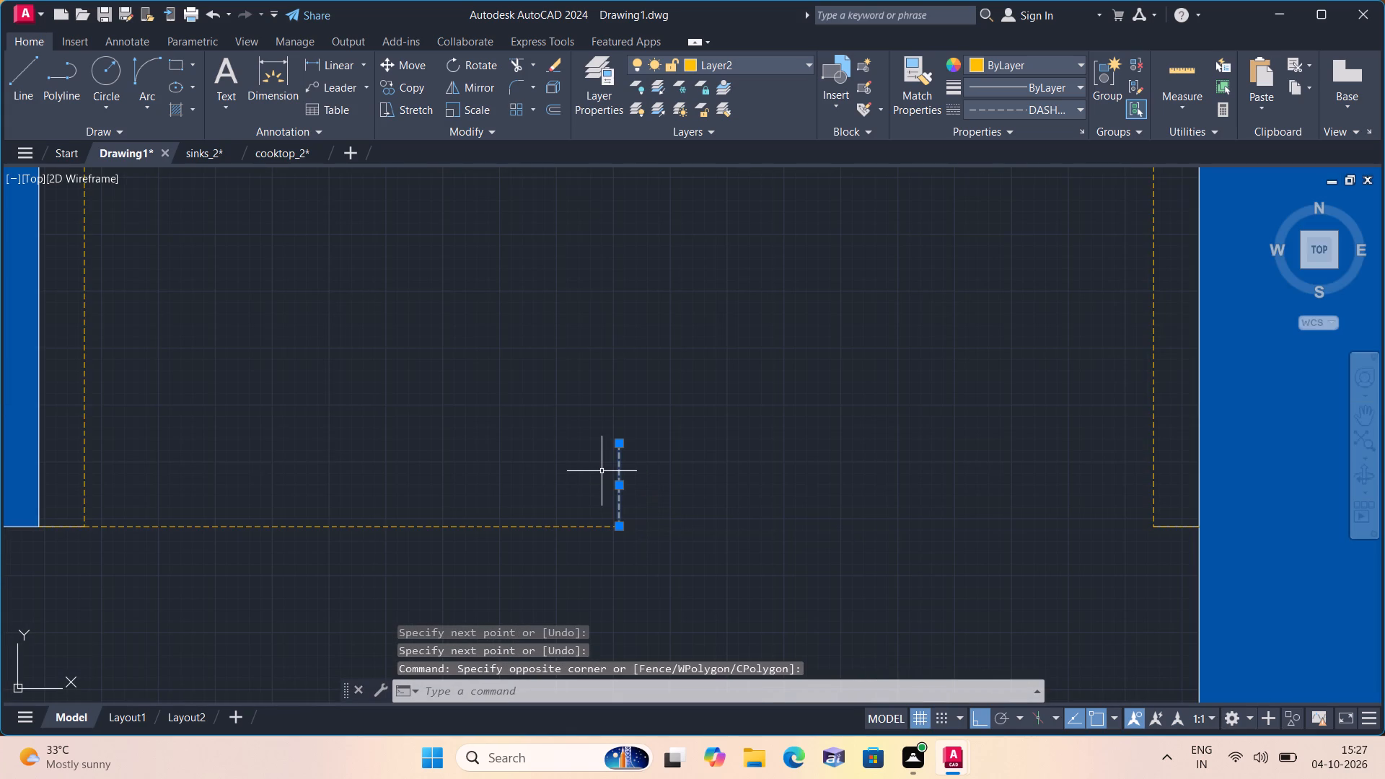
{"action": "key", "text": "Delete"}
Draw a Start, End, Direction arc from the west 2' line's north end to the middle of the opening, with its start tangent due east.
{"action": "scroll", "coordinate": [602, 471], "scroll_direction": "down", "scroll_amount": 2}
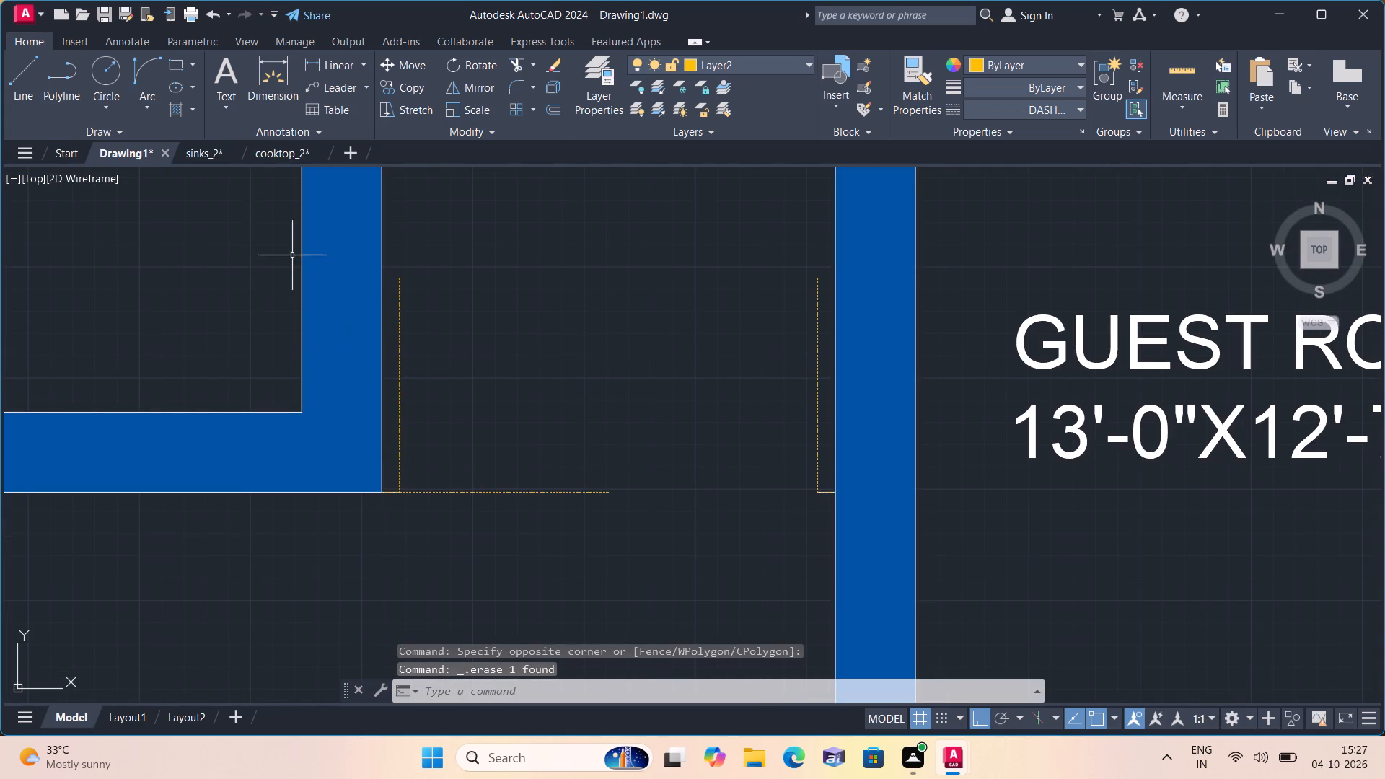
{"action": "left_click", "coordinate": [154, 110]}
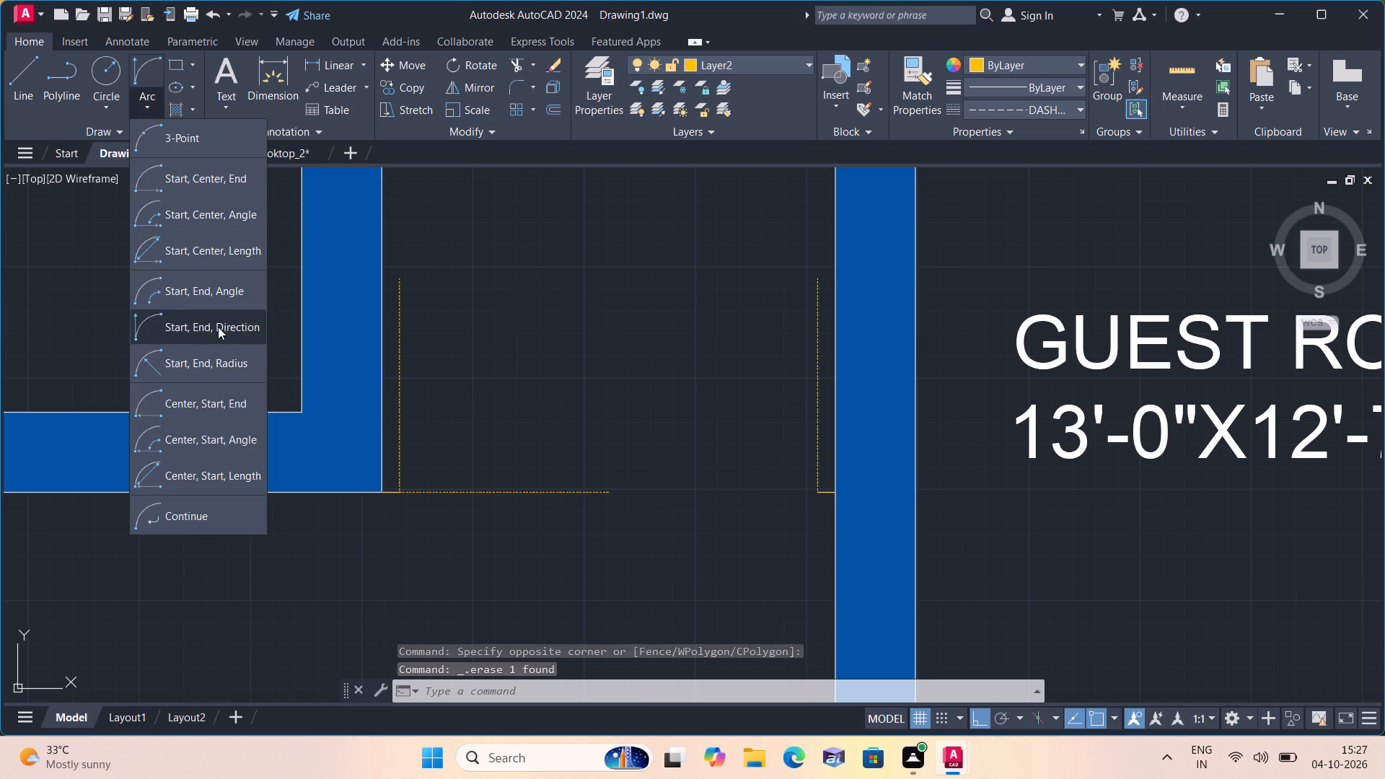
{"action": "left_click", "coordinate": [216, 325]}
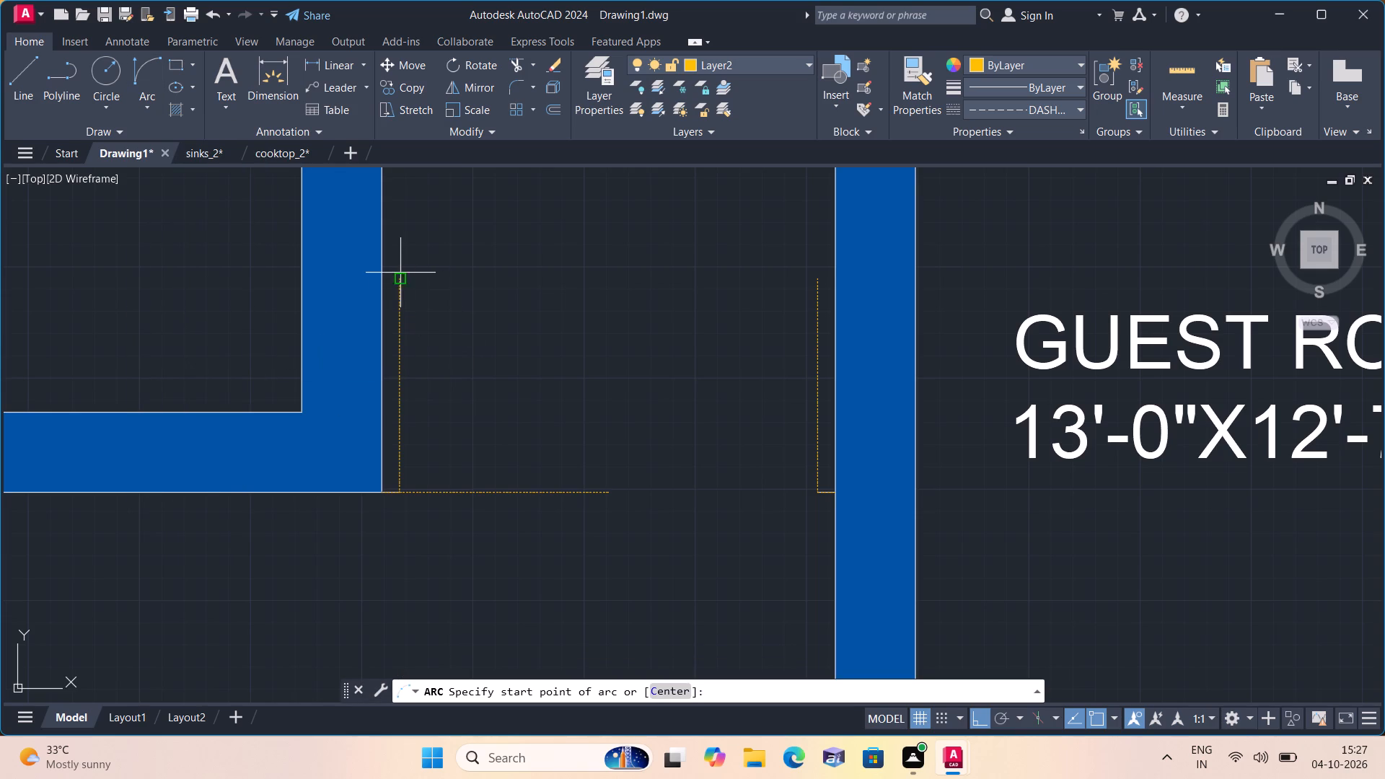
{"action": "left_click", "coordinate": [399, 280]}
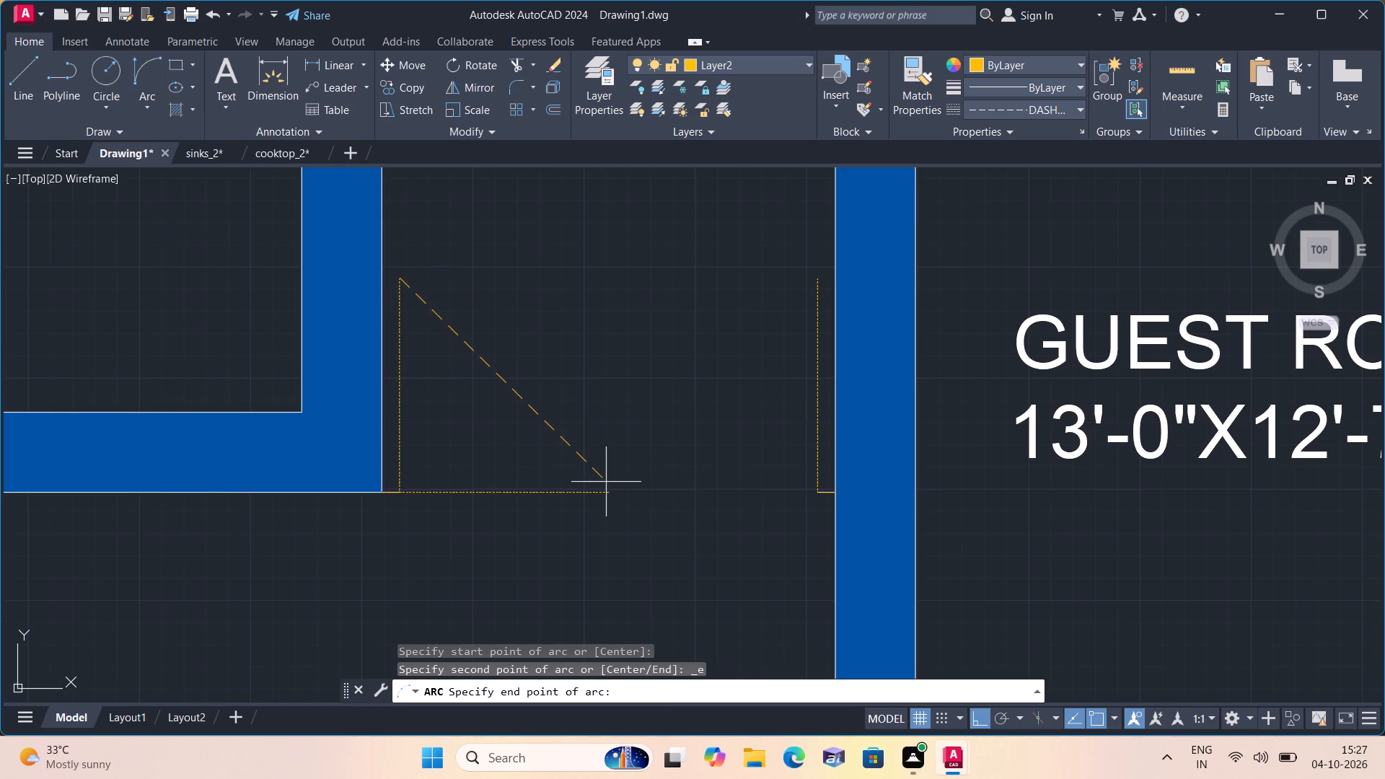
{"action": "left_click", "coordinate": [610, 490]}
{"action": "left_click", "coordinate": [612, 371]}
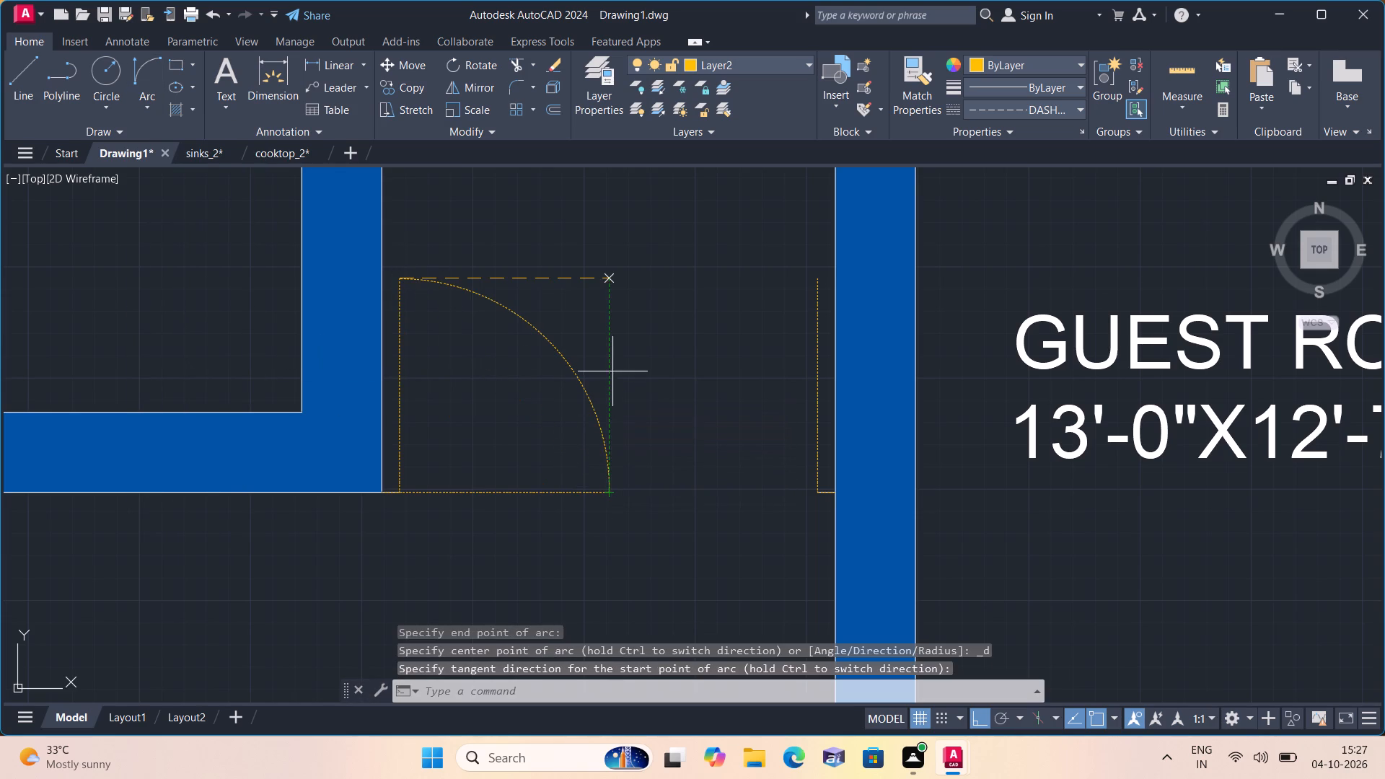
Draw a Start, End, Direction arc from the east 2' line's north end to the first arc's lower end, with its start tangent due west.
{"action": "left_click", "coordinate": [144, 102]}
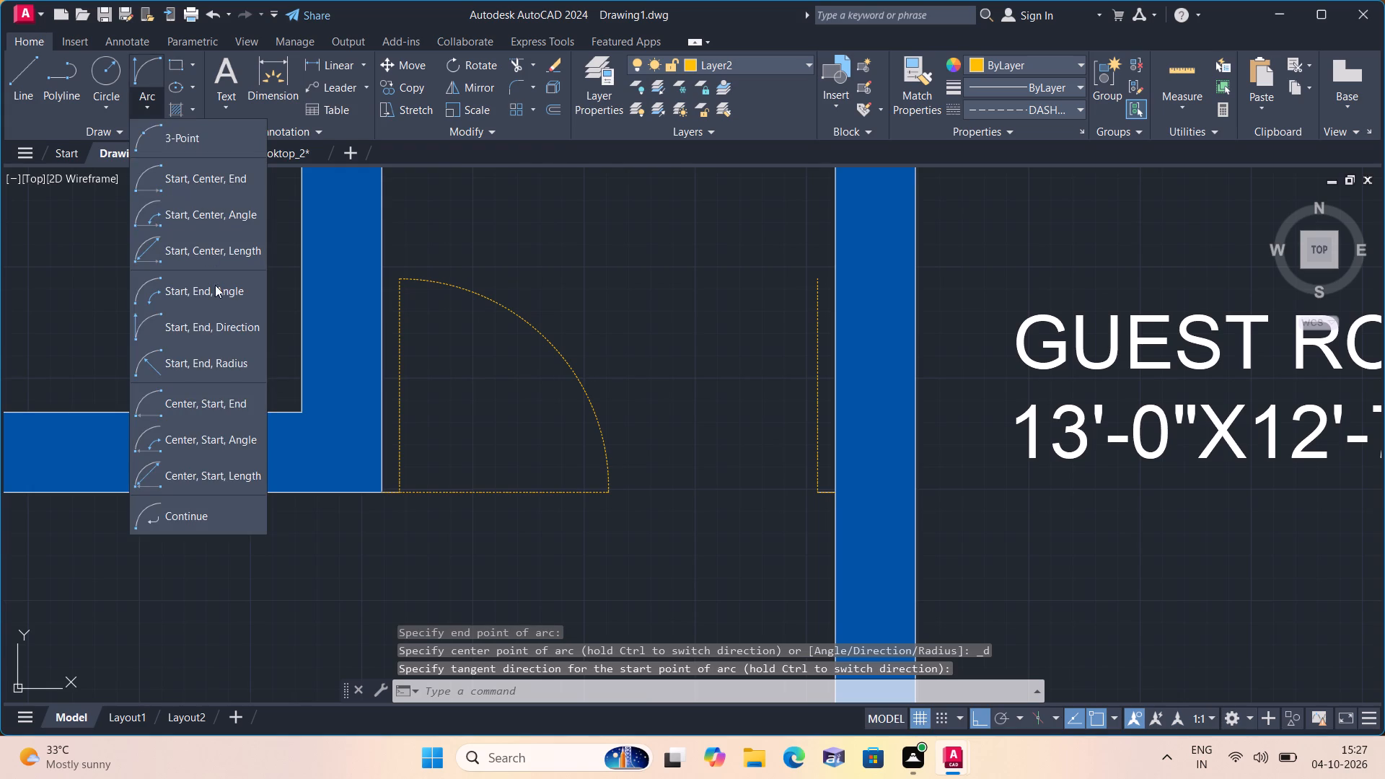
{"action": "left_click", "coordinate": [219, 333]}
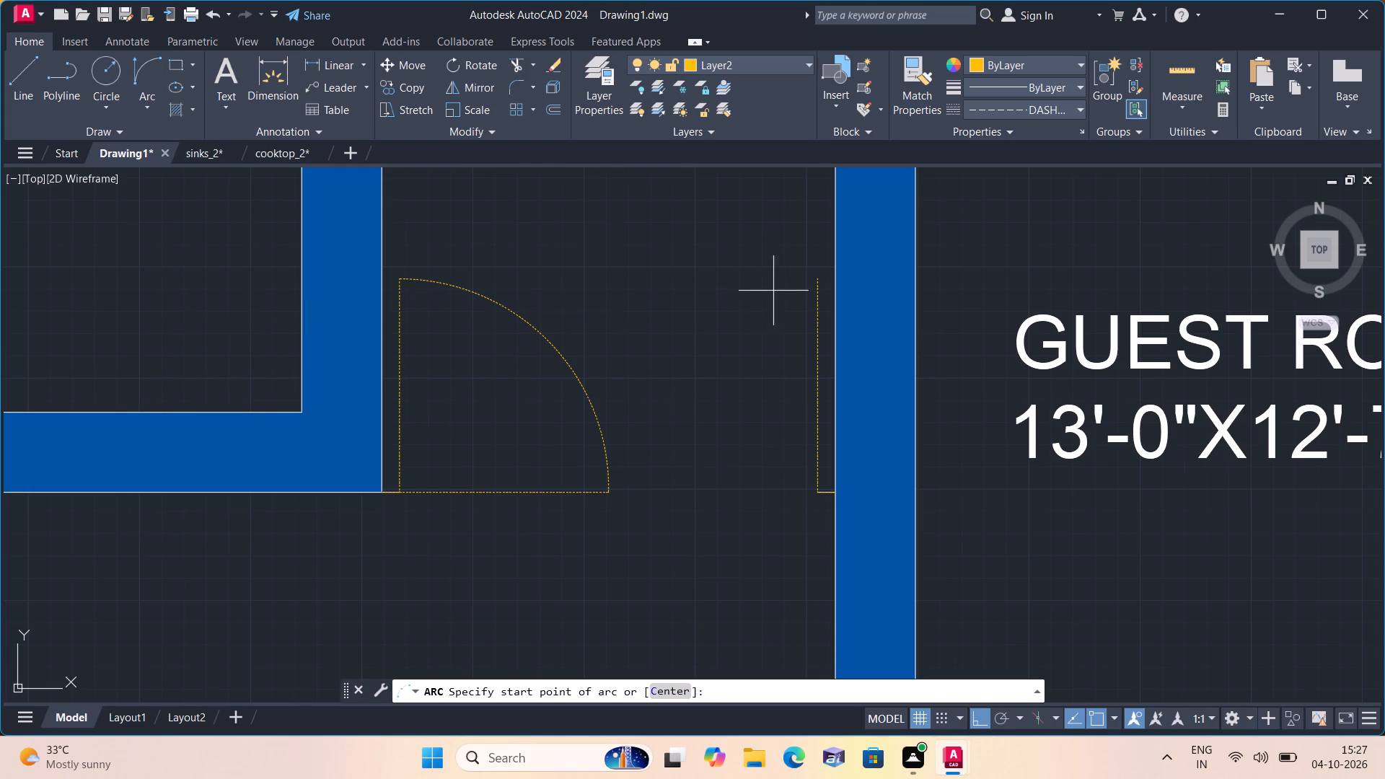
{"action": "left_click", "coordinate": [819, 277]}
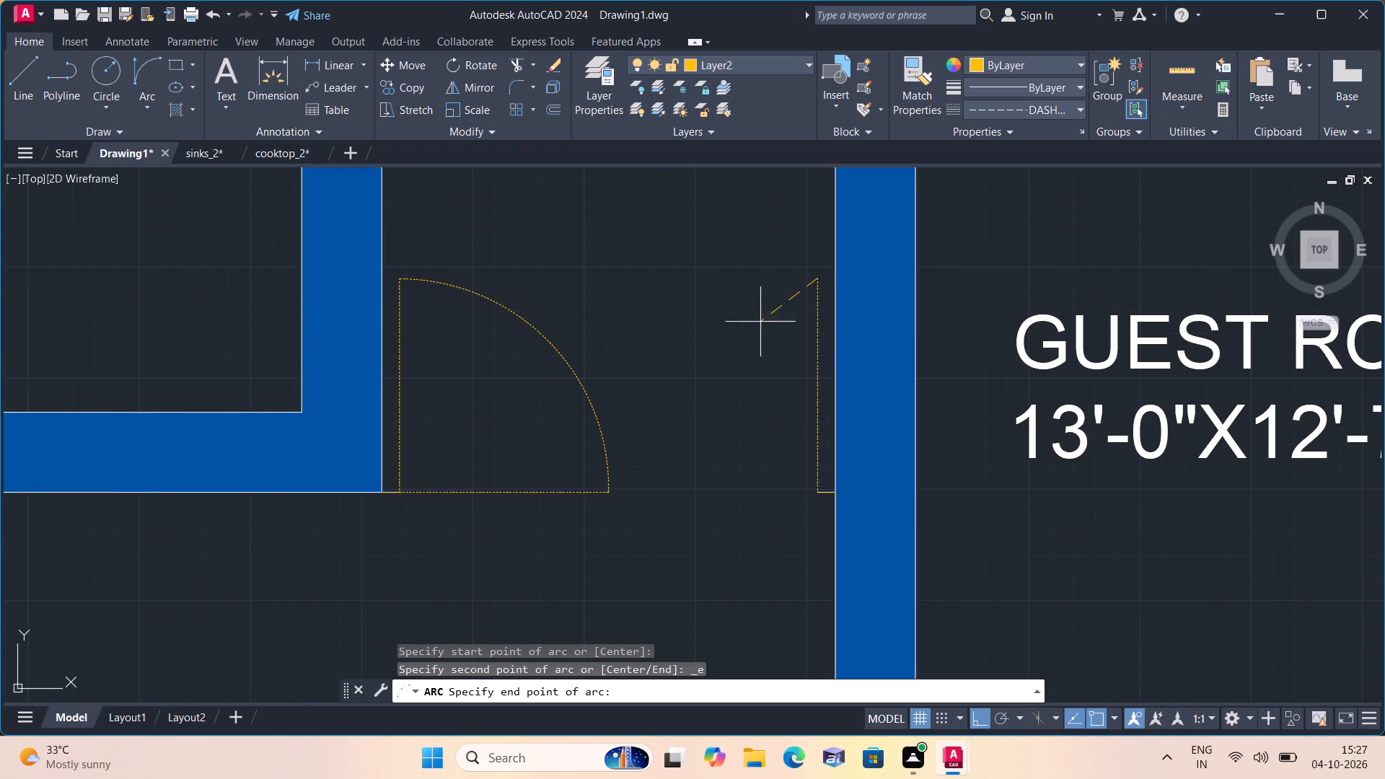
{"action": "left_click", "coordinate": [609, 490]}
{"action": "left_click", "coordinate": [610, 325]}
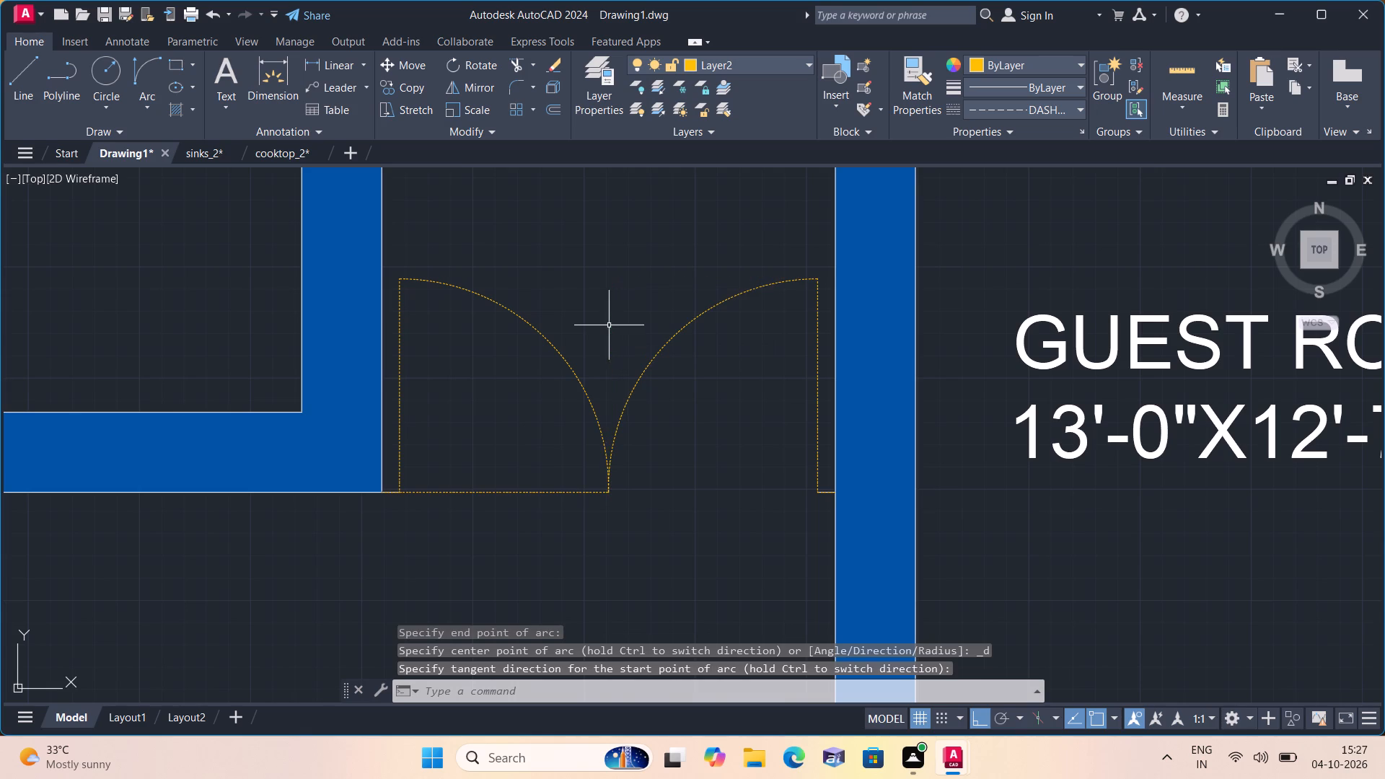
Delete the dashed horizontal line spanning the west half of the double door opening north of the VARANDAH.
{"action": "left_click", "coordinate": [533, 534]}
{"action": "left_click", "coordinate": [511, 466]}
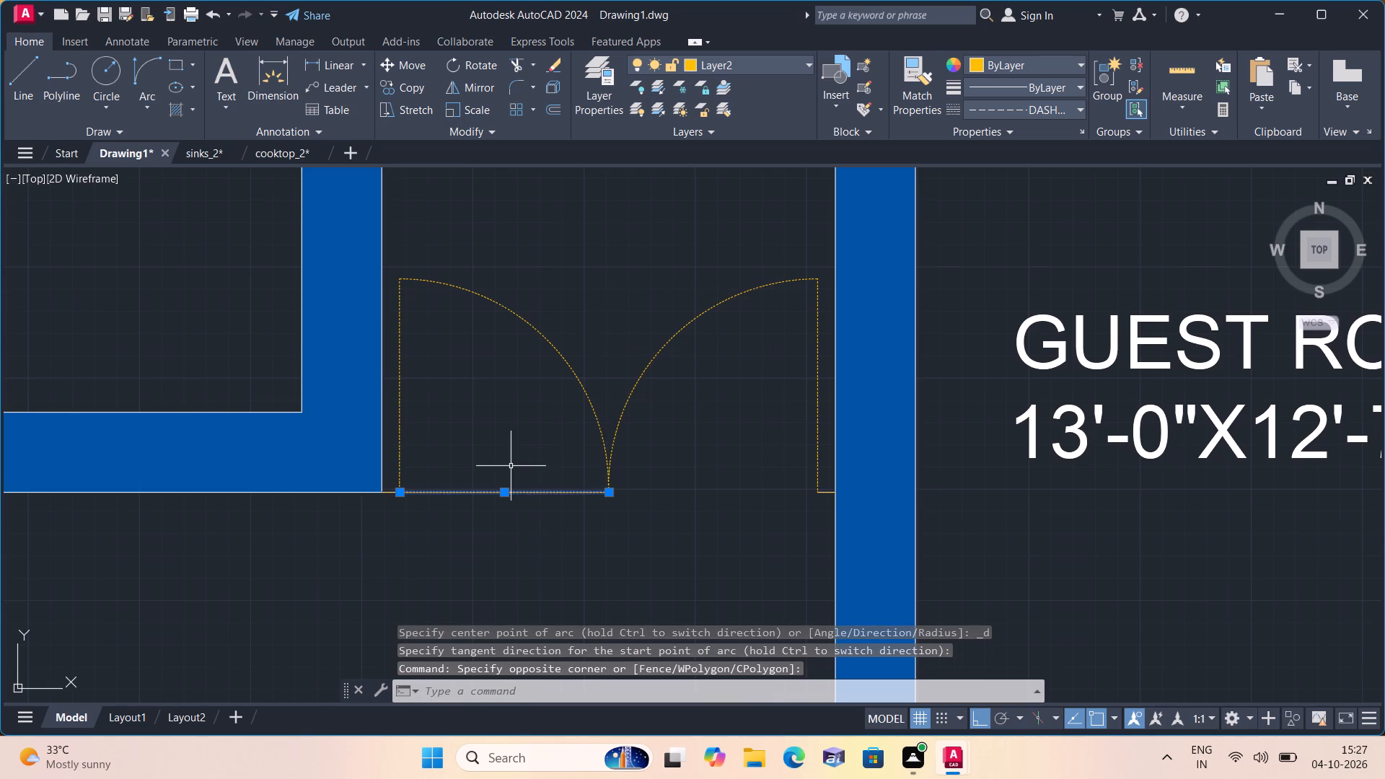
{"action": "key", "text": "Delete"}
Trace the two short jamb ticks with Layer2 lines at the GUEST ROOM doorway, below the BATHROOM wall and atop the GUEST ROOM west wall.
{"action": "scroll", "coordinate": [511, 466], "scroll_direction": "down", "scroll_amount": 2}
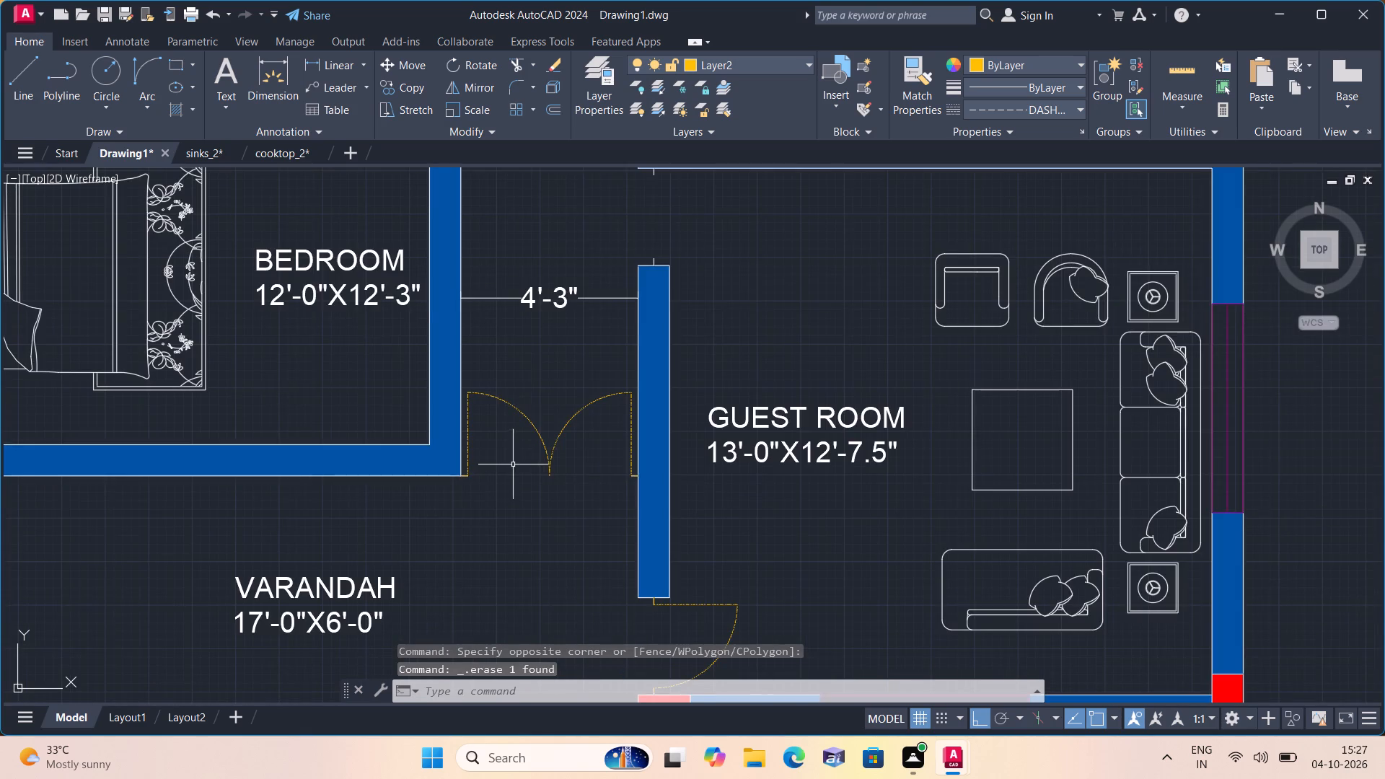
{"action": "middle_click_drag", "start_coordinate": [529, 410], "coordinate": [542, 412]}
{"action": "scroll", "coordinate": [529, 410], "scroll_direction": "down", "scroll_amount": 2}
{"action": "middle_click_drag", "start_coordinate": [537, 377], "coordinate": [632, 508]}
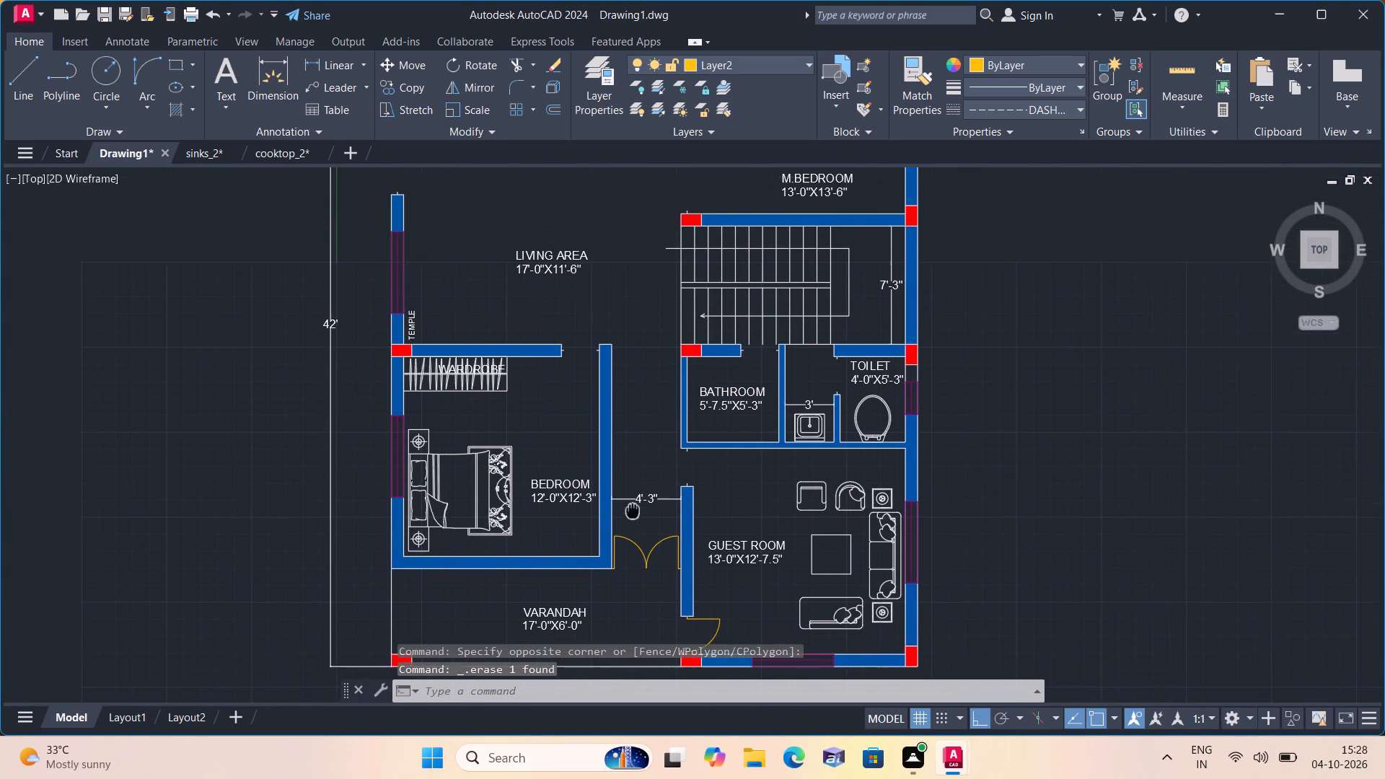
{"action": "scroll", "coordinate": [616, 449], "scroll_direction": "up", "scroll_amount": 1}
{"action": "middle_click_drag", "start_coordinate": [616, 449], "coordinate": [667, 503]}
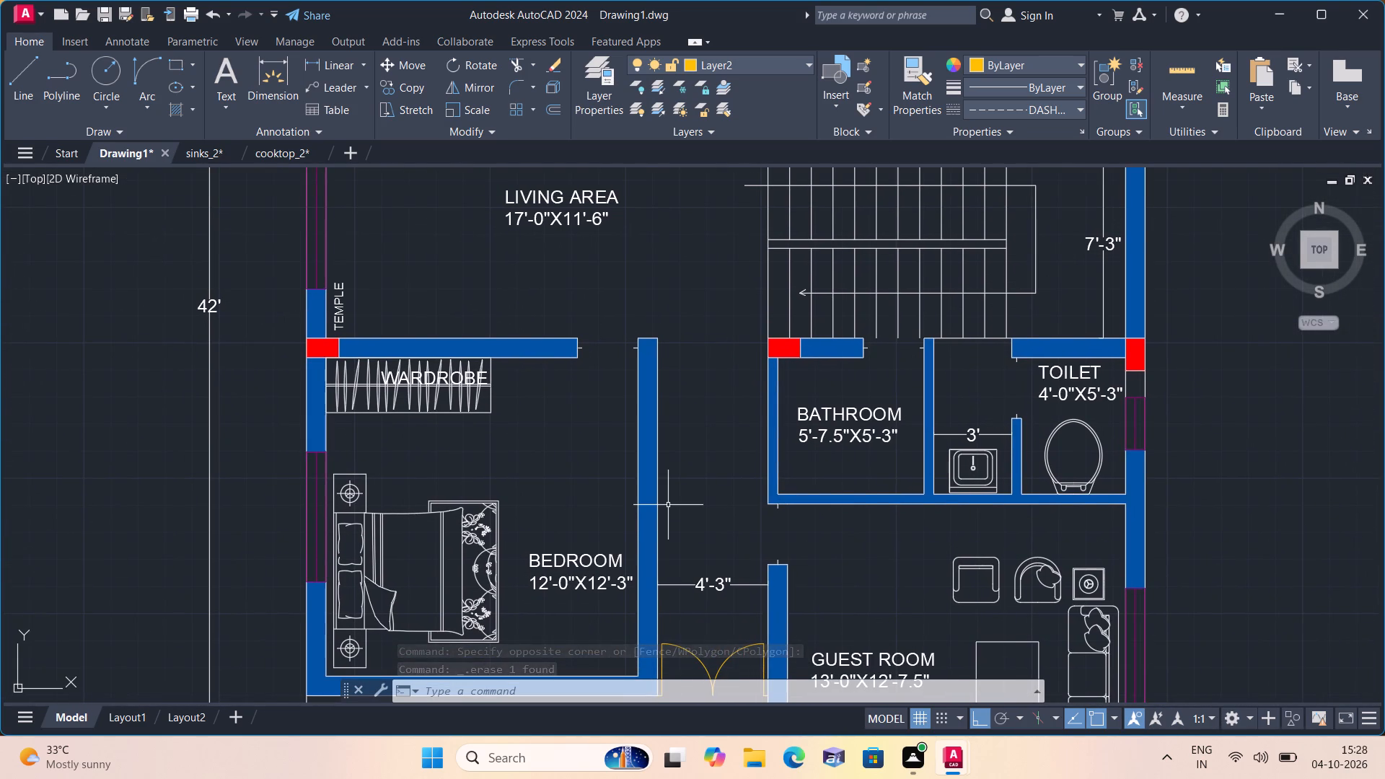
{"action": "middle_click_drag", "start_coordinate": [669, 508], "coordinate": [698, 487]}
{"action": "type", "text": "l"}
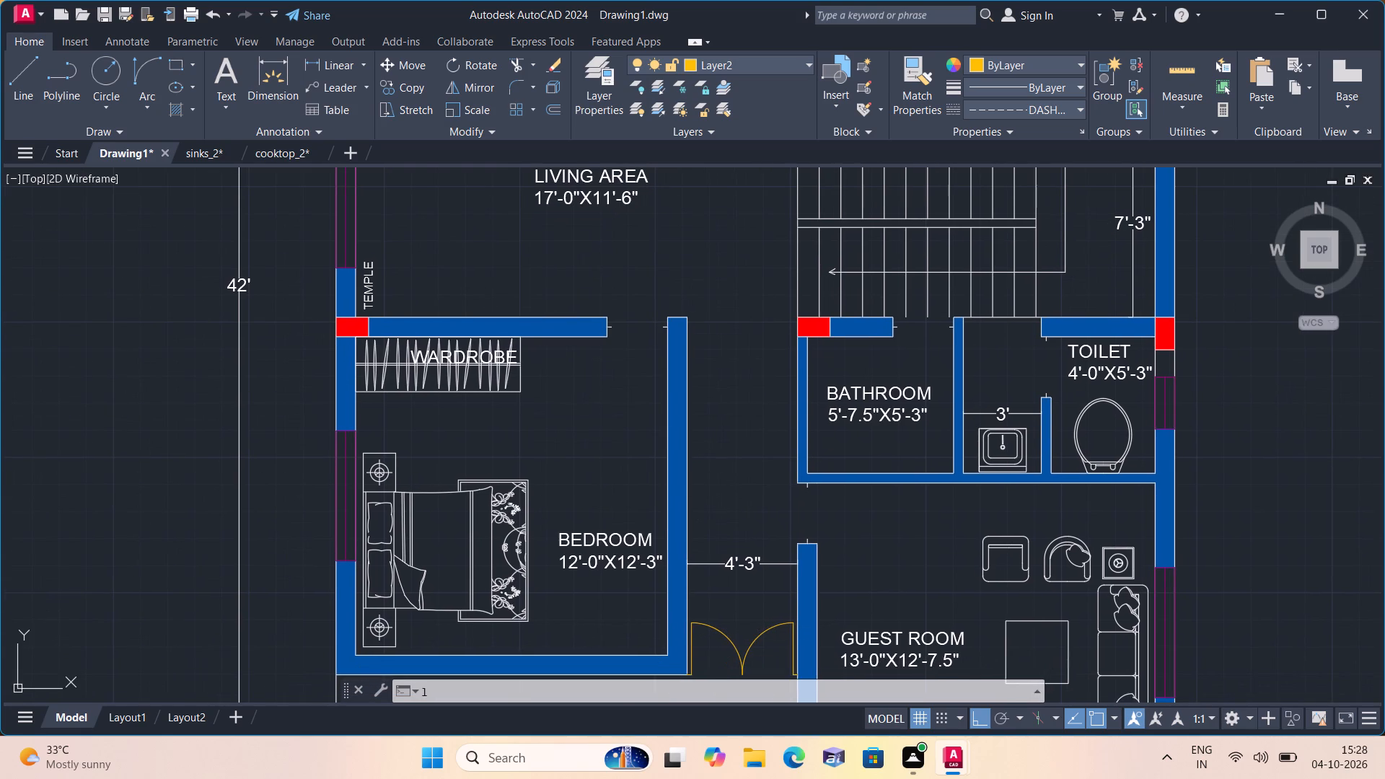
{"action": "key", "text": "space"}
{"action": "scroll", "coordinate": [817, 512], "scroll_direction": "up", "scroll_amount": 3}
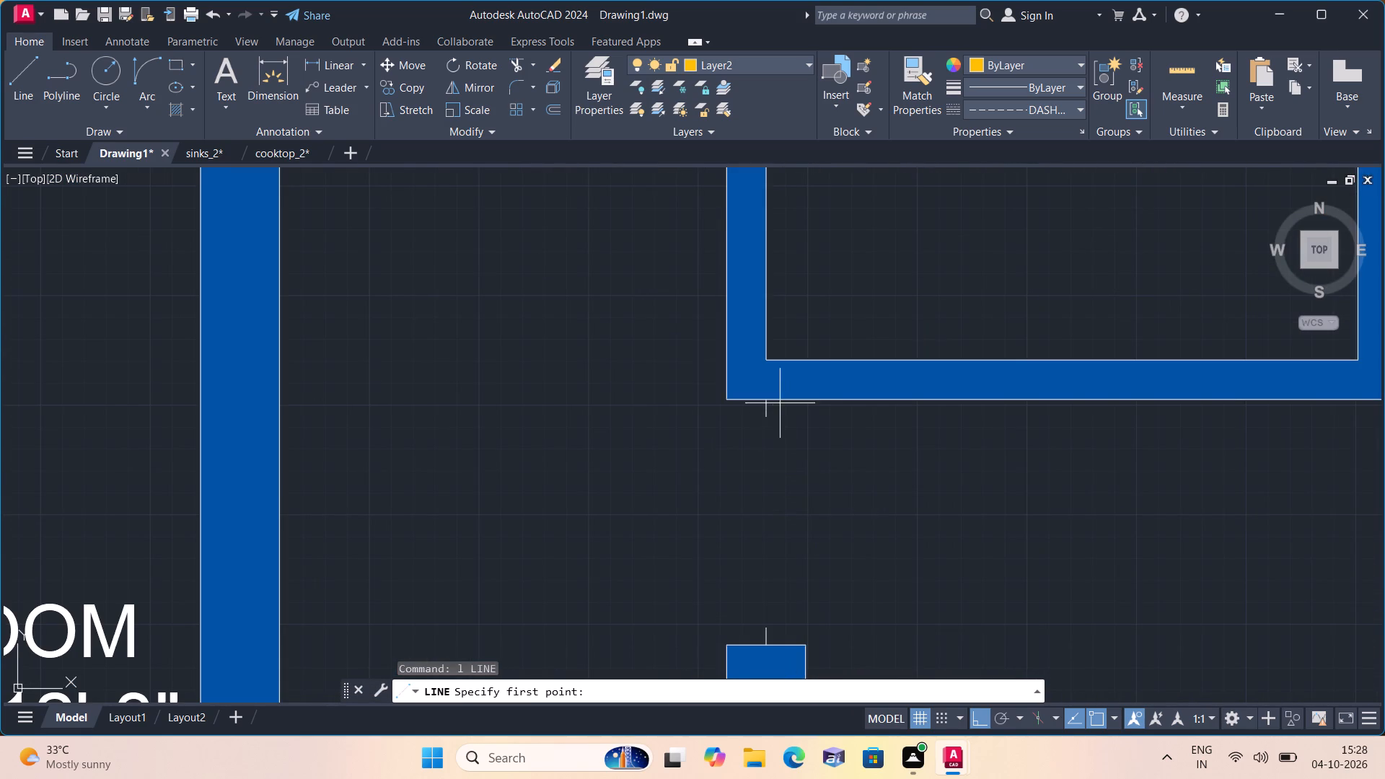
{"action": "left_click", "coordinate": [770, 399]}
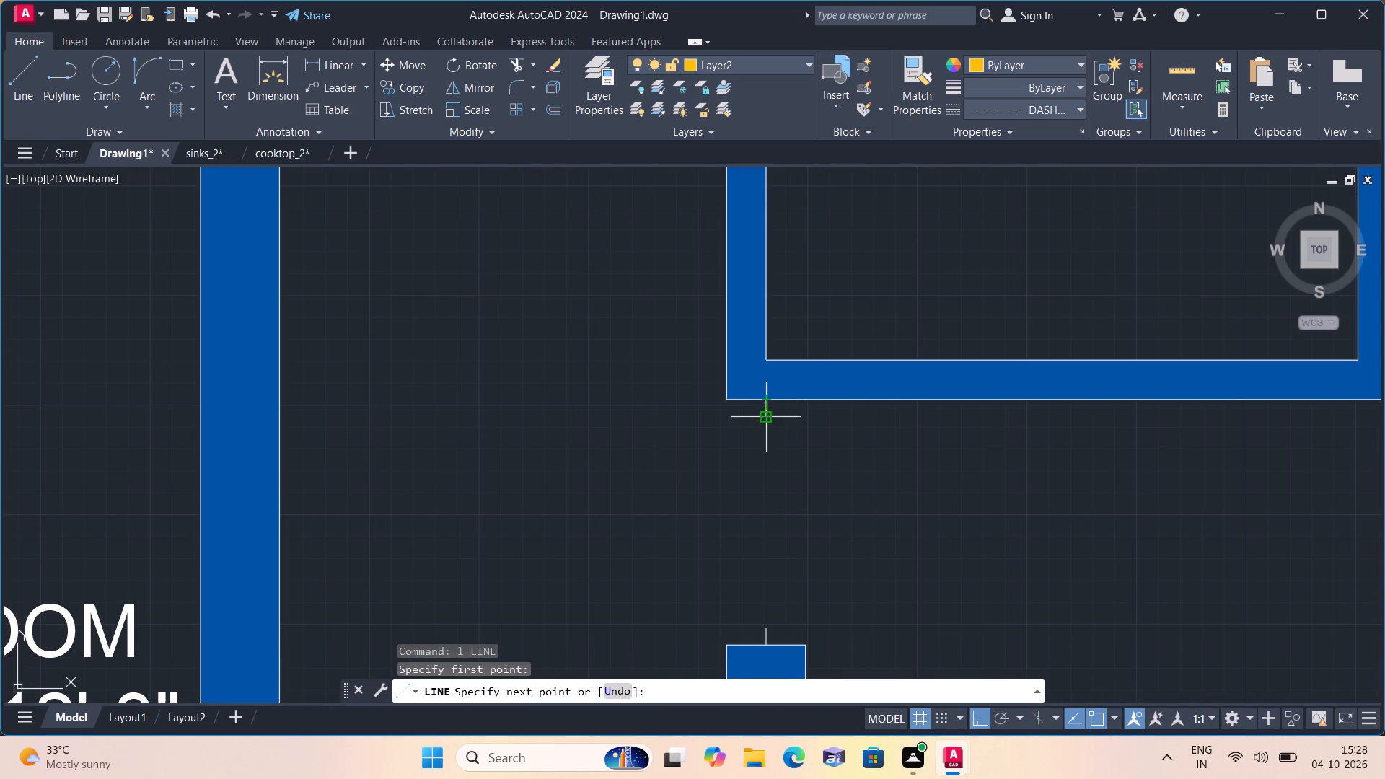
{"action": "left_click", "coordinate": [767, 419]}
{"action": "key", "text": "space"}
{"action": "middle_click_drag", "start_coordinate": [766, 499], "coordinate": [768, 448]}
{"action": "scroll", "coordinate": [764, 584], "scroll_direction": "up", "scroll_amount": 1}
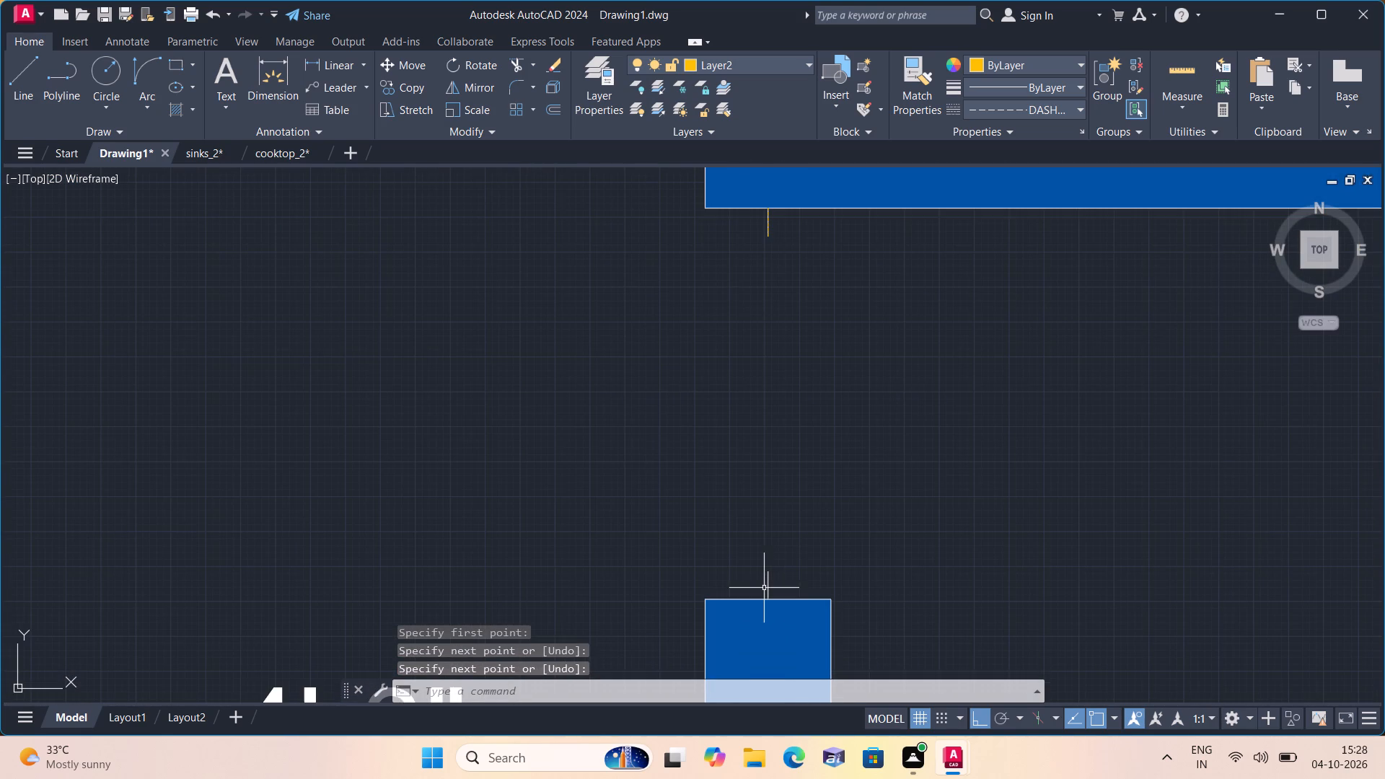
{"action": "key", "text": "space"}
{"action": "left_click", "coordinate": [770, 601]}
{"action": "left_click", "coordinate": [769, 571]}
{"action": "key", "text": "space"}
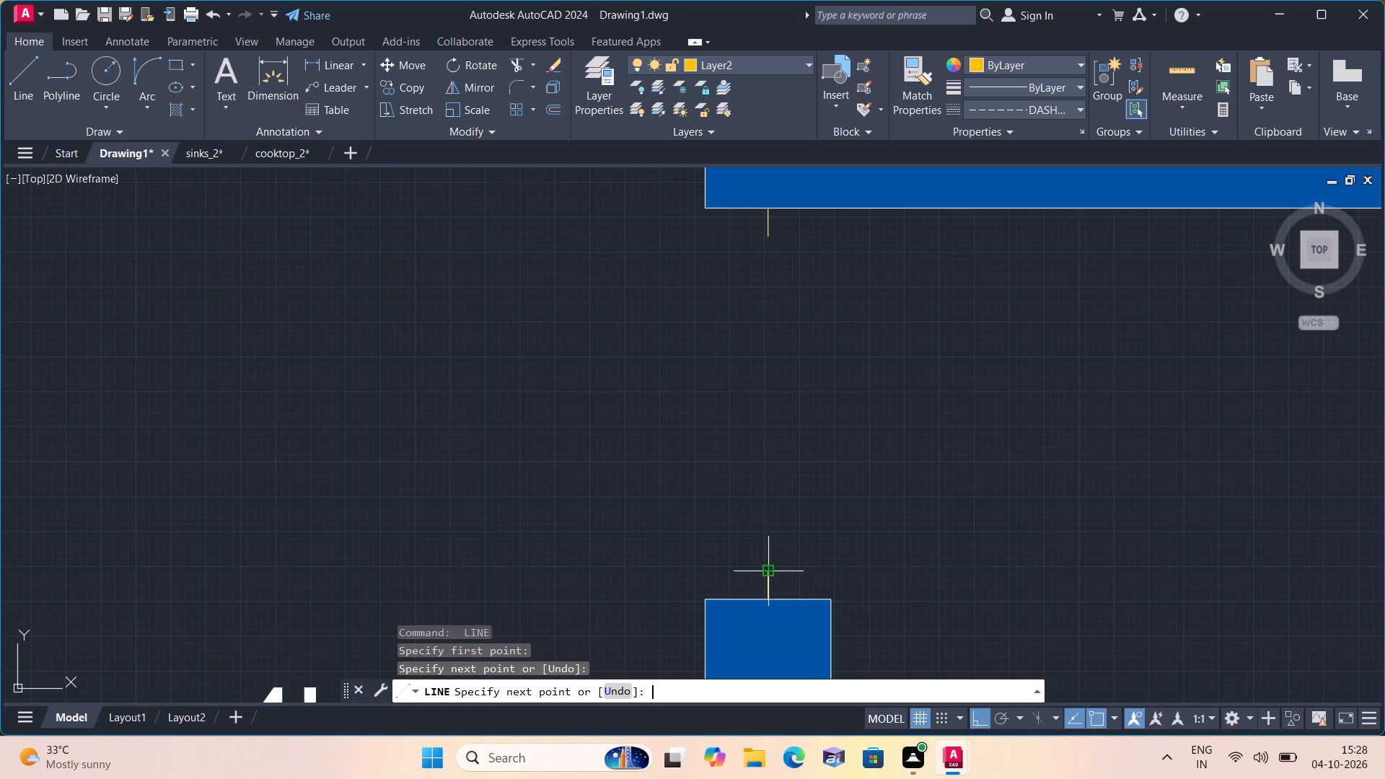
Draw a 2' line due east from the lower end of the tick below the BATHROOM wall.
{"action": "middle_click_drag", "start_coordinate": [789, 465], "coordinate": [788, 508]}
{"action": "key", "text": "space"}
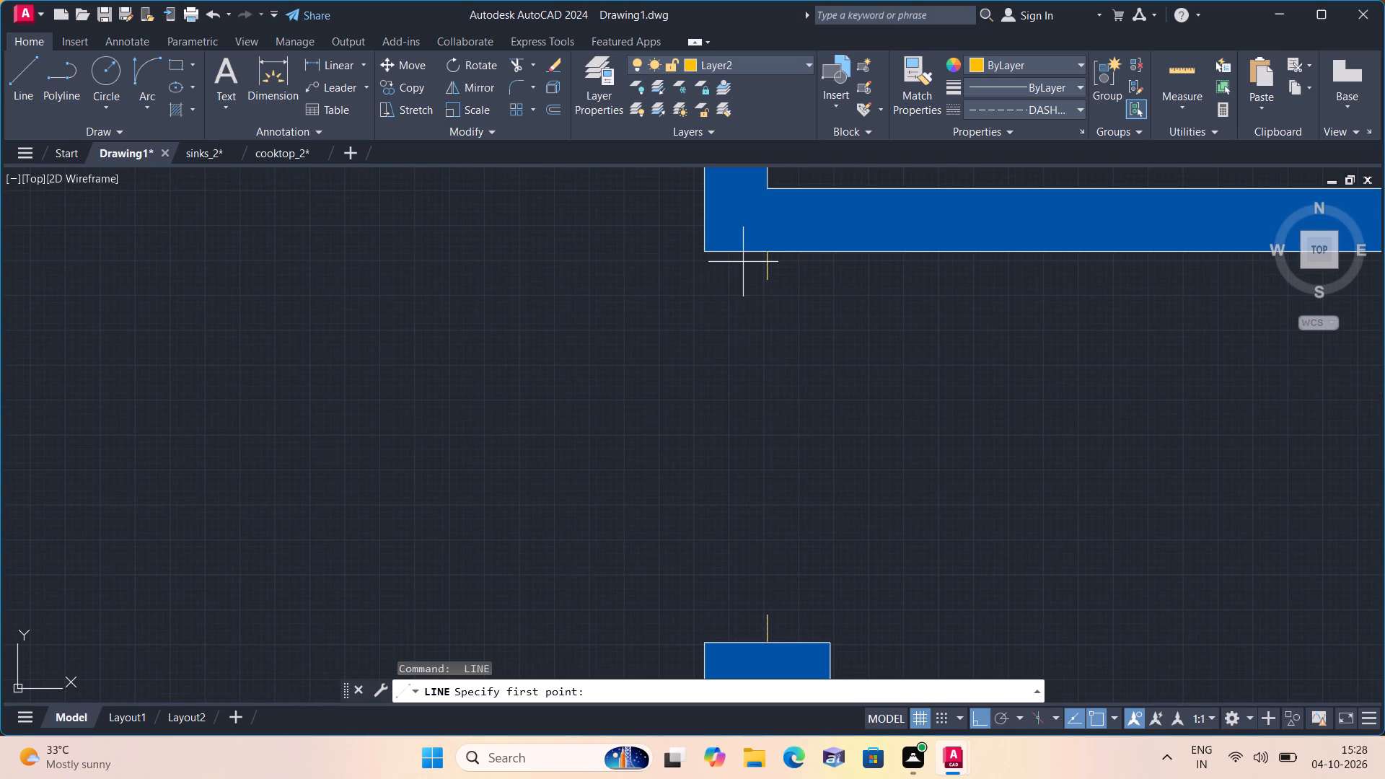
{"action": "left_click", "coordinate": [767, 281]}
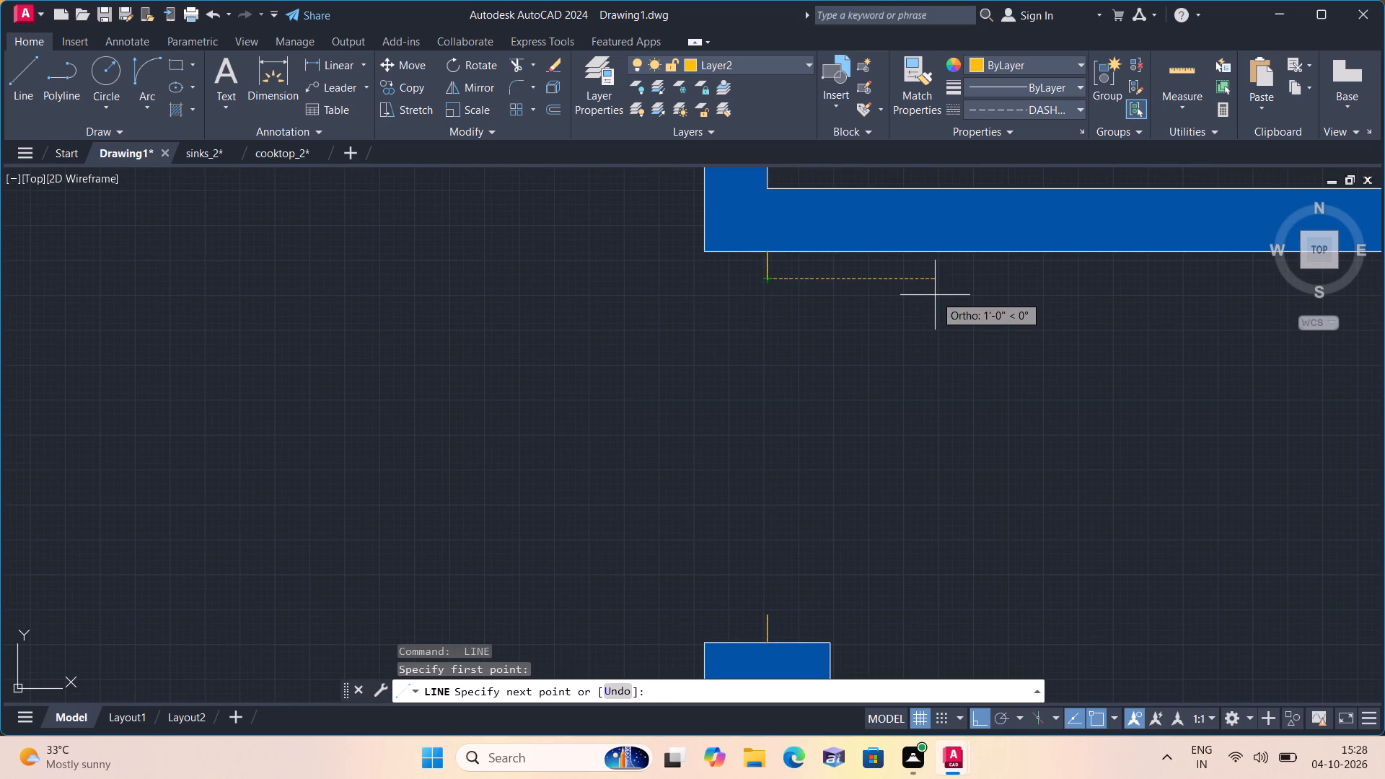
{"action": "type", "text": "2'"}
{"action": "key", "text": "space"}
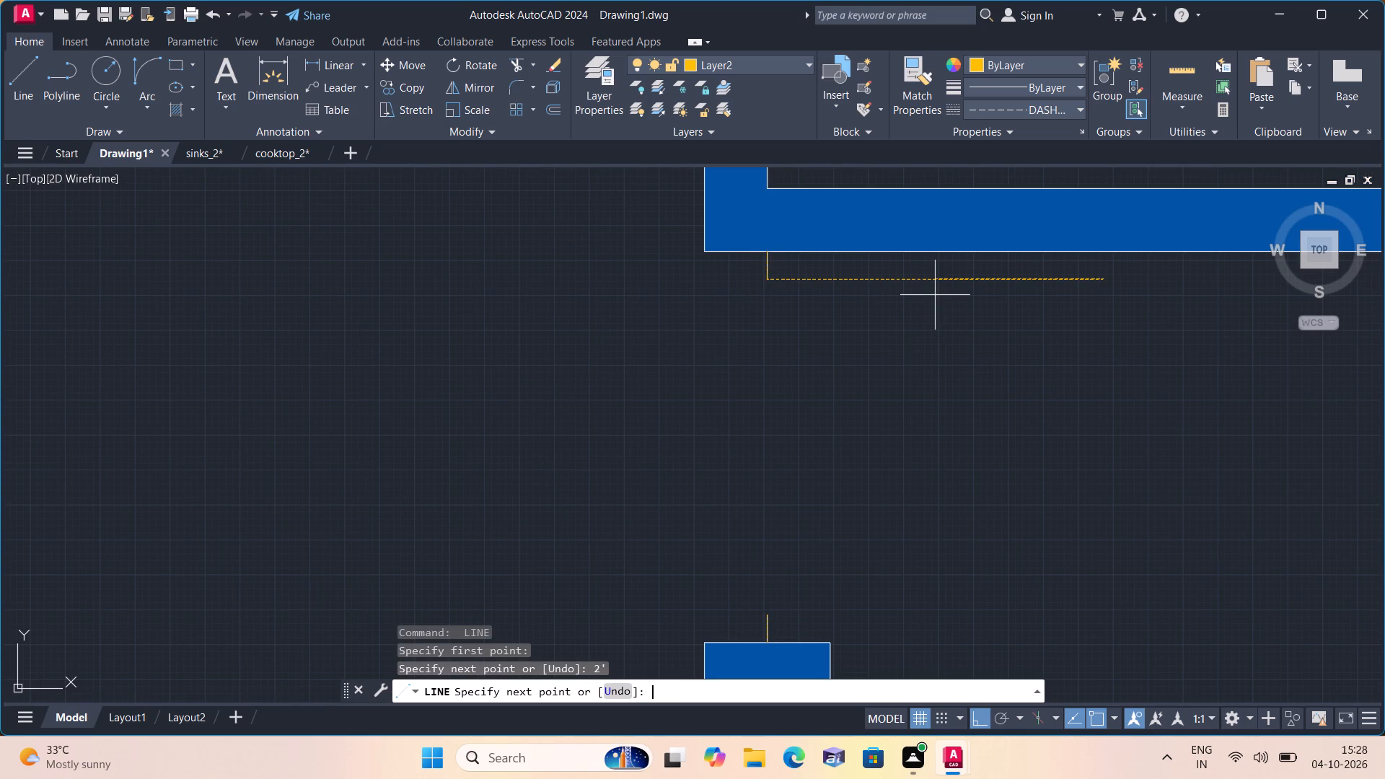
{"action": "key", "text": "Escape"}
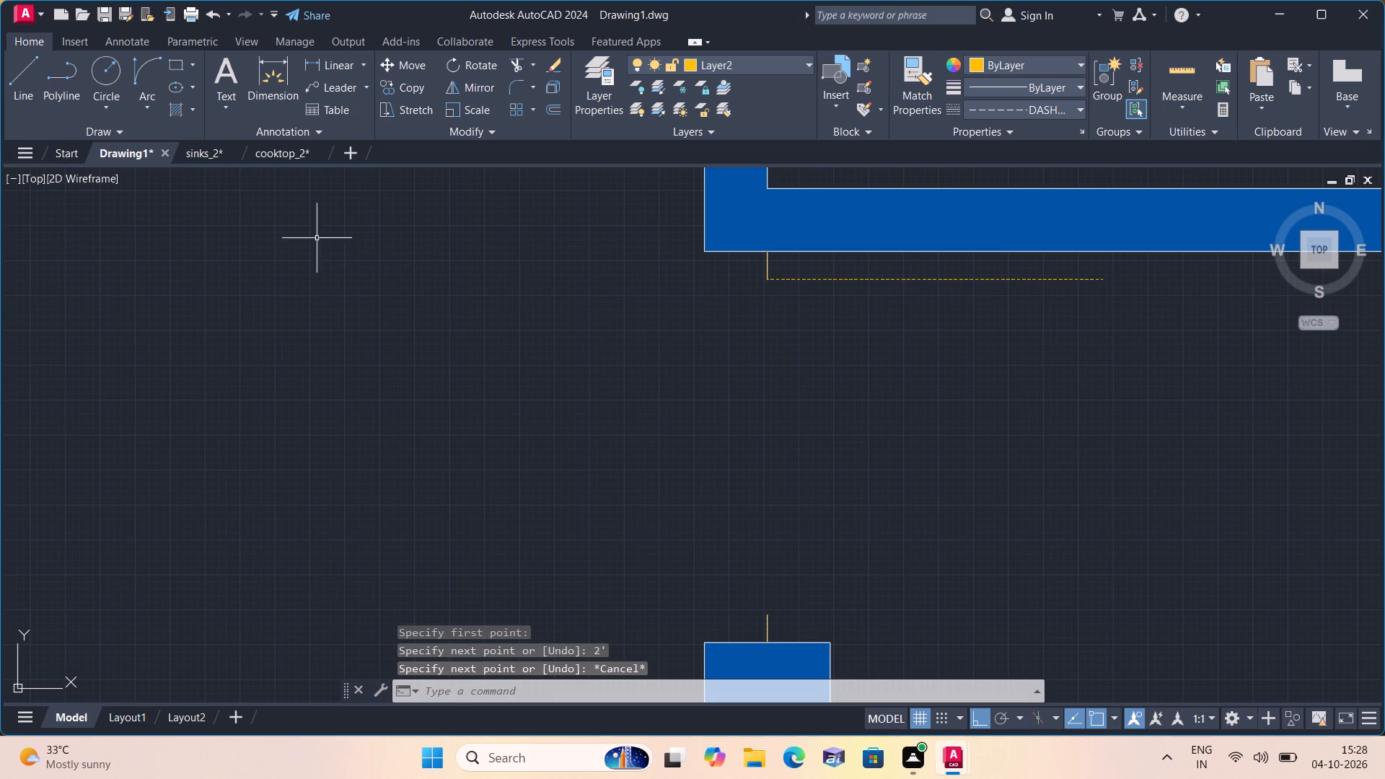
Draw a Start, End, Direction arc from the 2' line's east end to the GUEST ROOM wall tick's upper end, with its start tangent due south.
{"action": "left_click_drag", "start_coordinate": [148, 110], "coordinate": [151, 122]}
{"action": "left_click", "coordinate": [147, 107]}
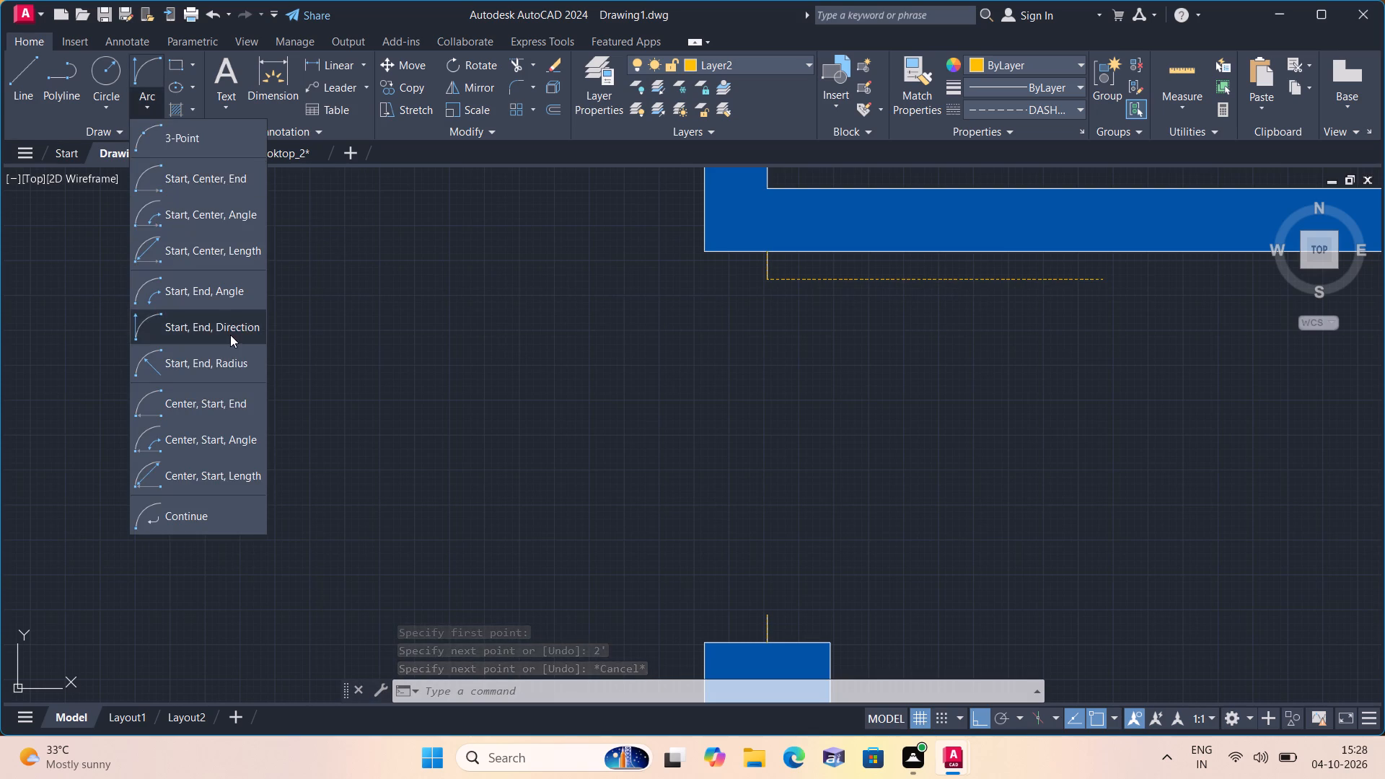
{"action": "left_click", "coordinate": [224, 325]}
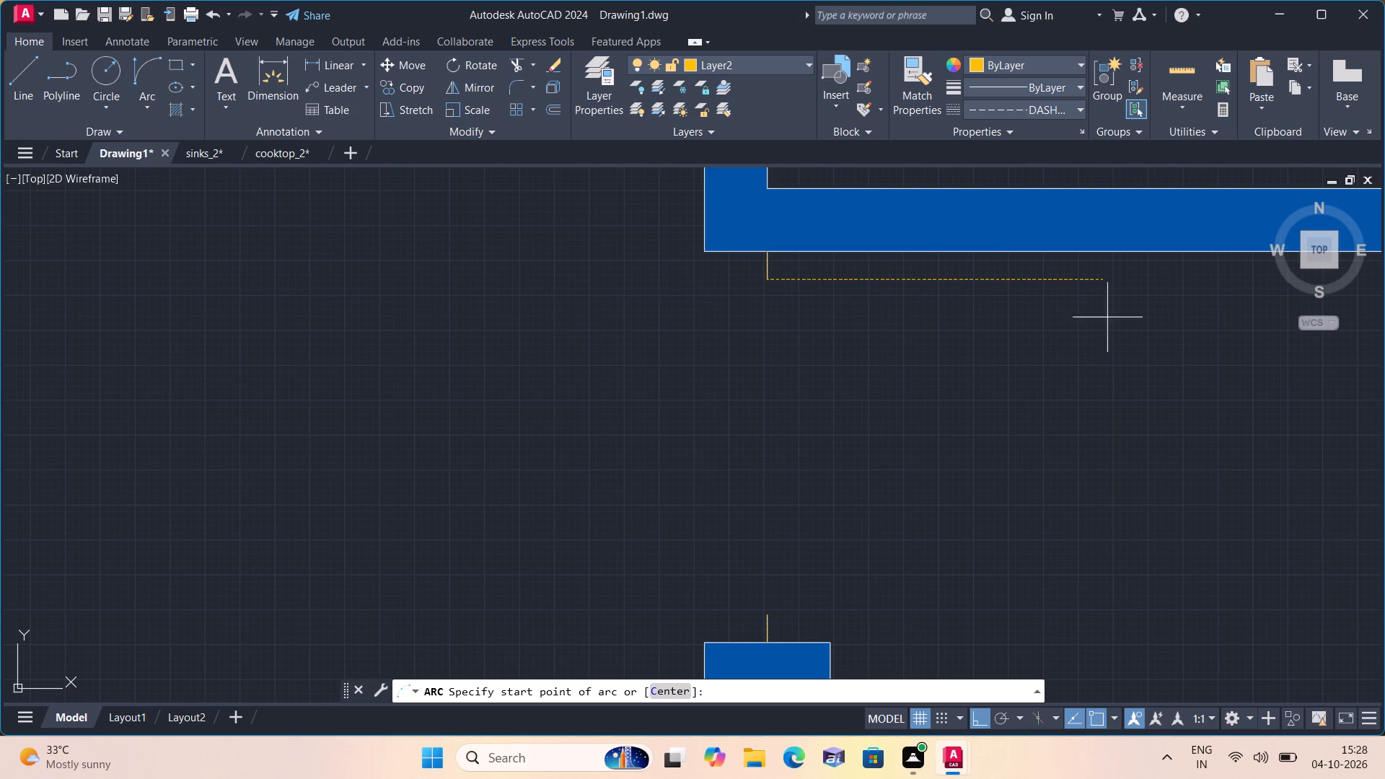
{"action": "left_click", "coordinate": [1104, 278]}
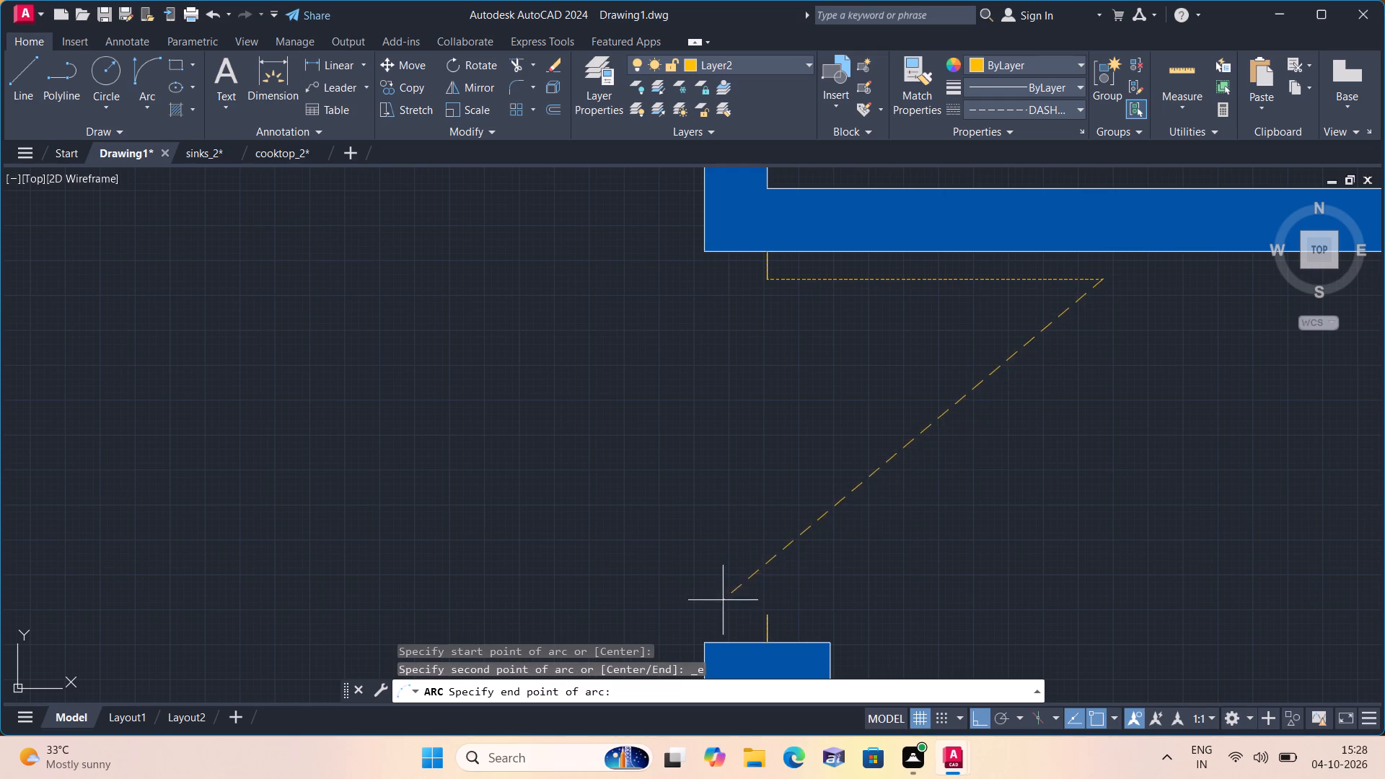
{"action": "left_click", "coordinate": [765, 611]}
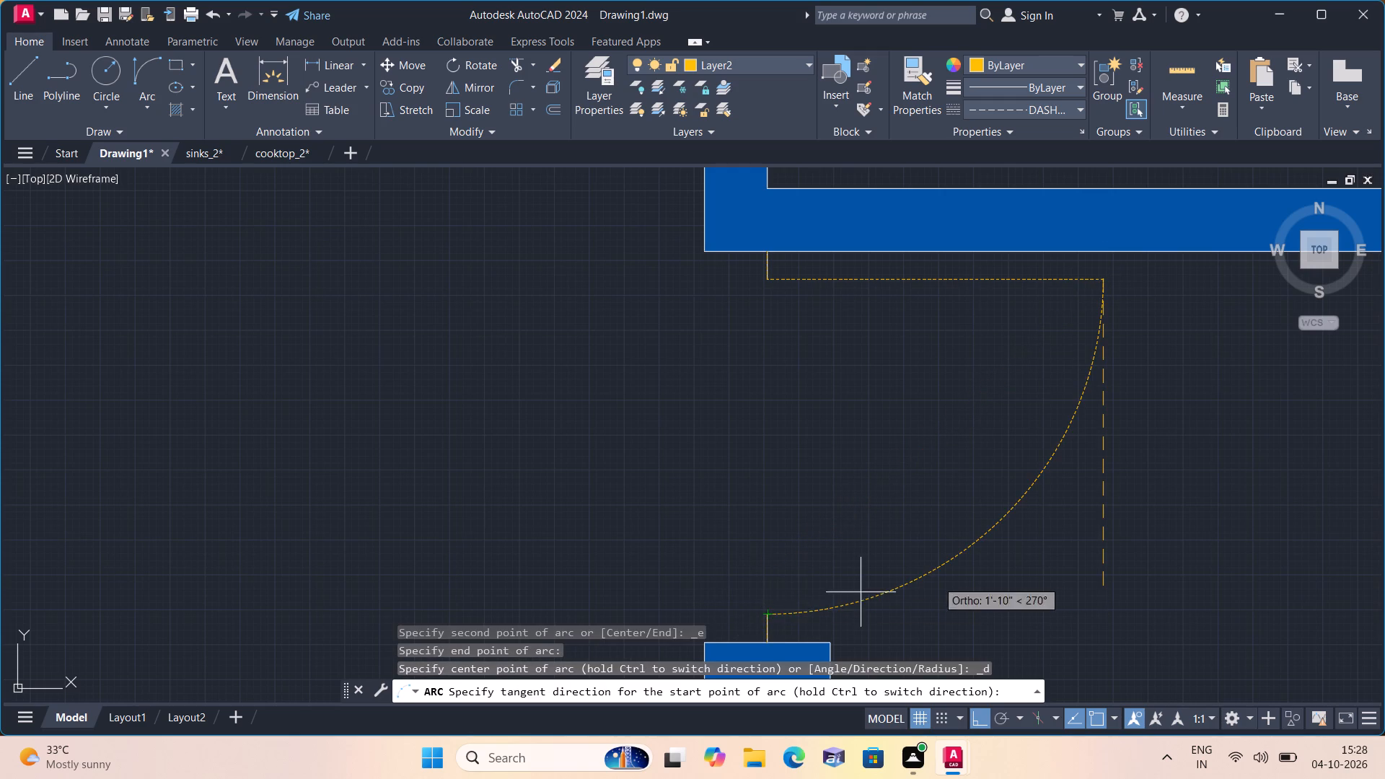
{"action": "left_click", "coordinate": [993, 573]}
Trace the two short jamb ticks with Layer2 lines on the west and east sides of the BEDROOM doorway beside the WARDROBE.
{"action": "scroll", "coordinate": [985, 560], "scroll_direction": "down", "scroll_amount": 5}
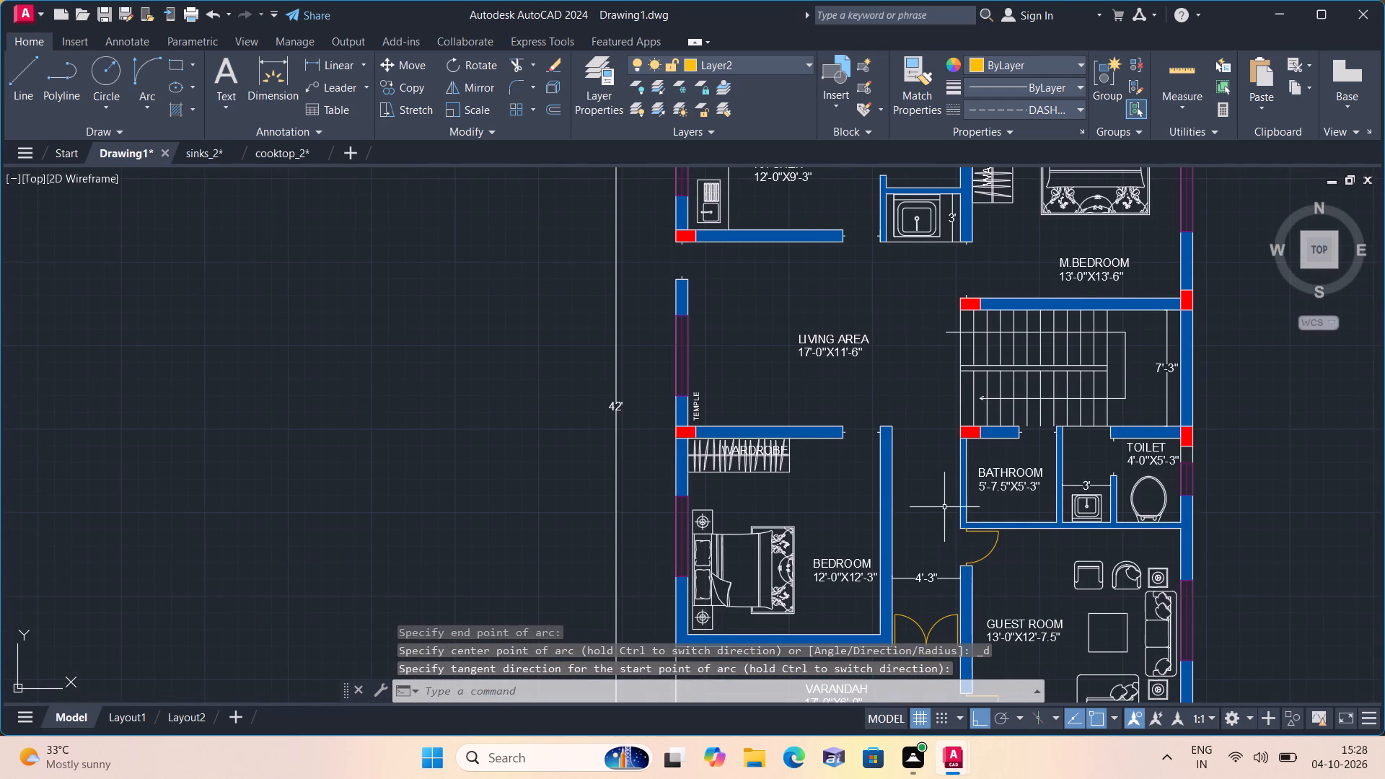
{"action": "middle_click_drag", "start_coordinate": [932, 503], "coordinate": [818, 609]}
{"action": "scroll", "coordinate": [674, 602], "scroll_direction": "up", "scroll_amount": 2}
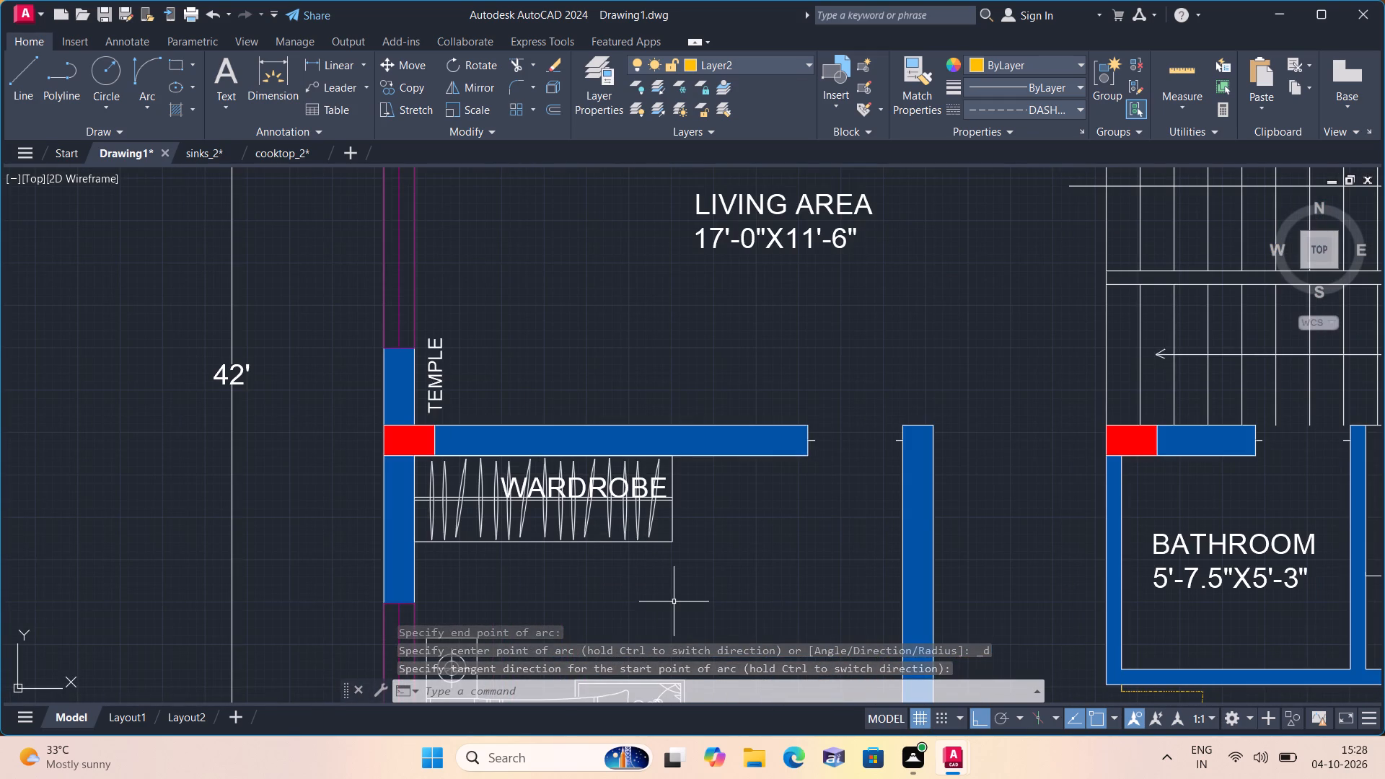
{"action": "type", "text": "l"}
{"action": "key", "text": "space"}
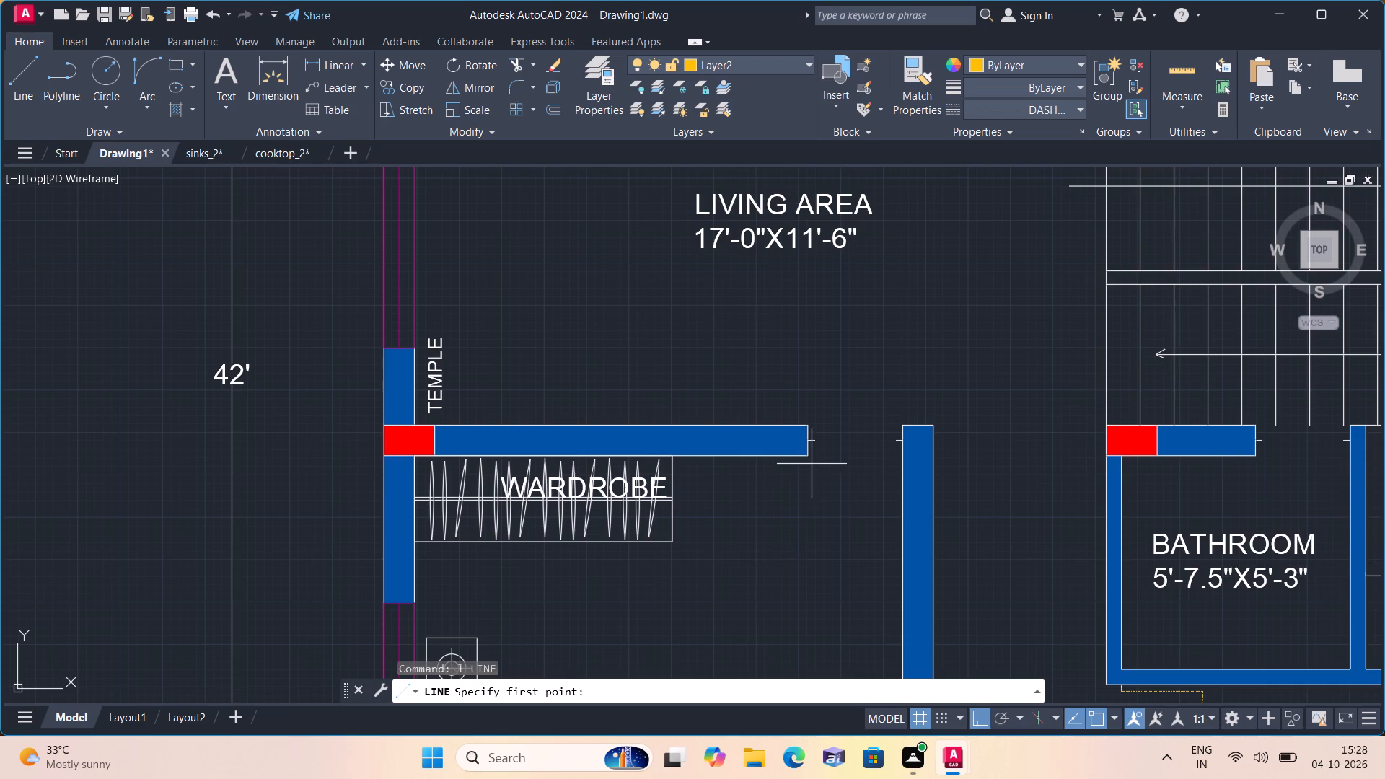
{"action": "scroll", "coordinate": [816, 460], "scroll_direction": "up", "scroll_amount": 2}
{"action": "left_click", "coordinate": [793, 417]}
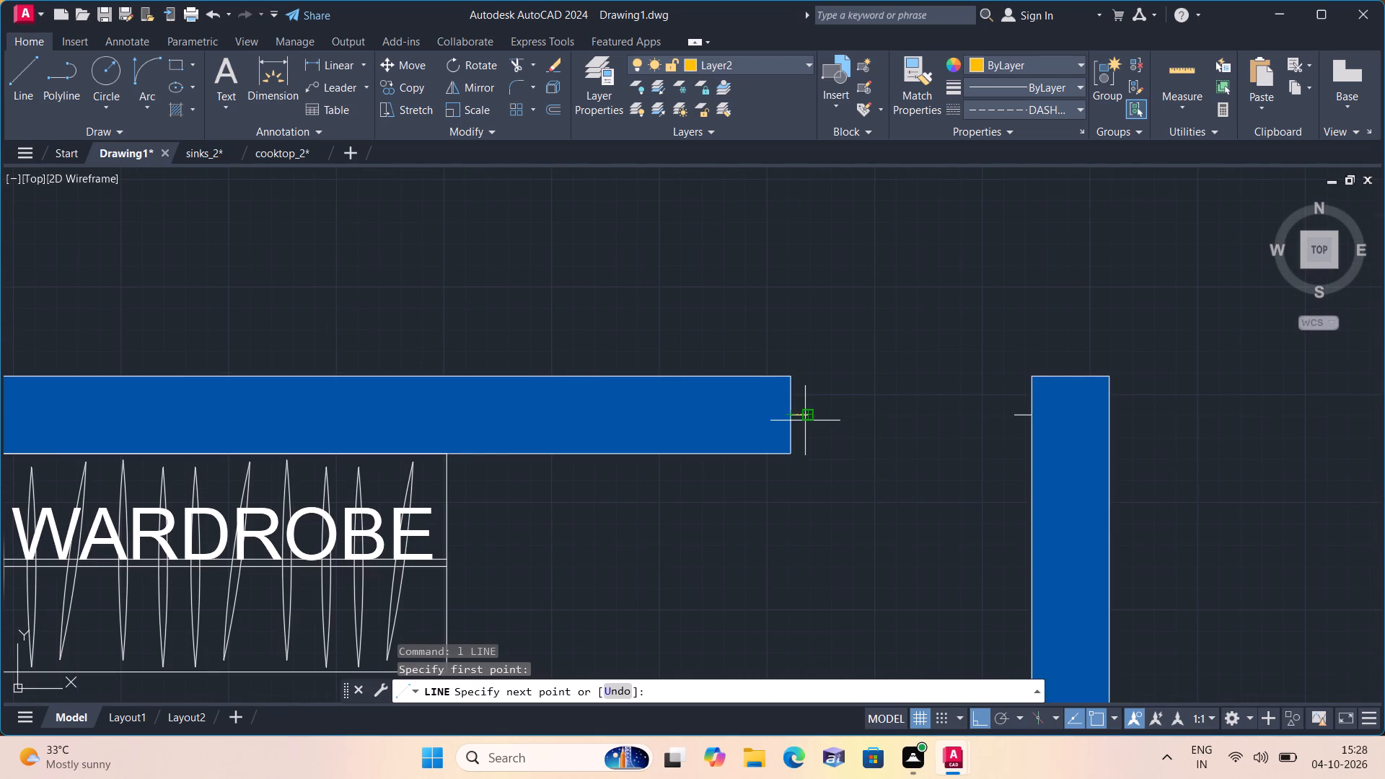
{"action": "left_click", "coordinate": [807, 421]}
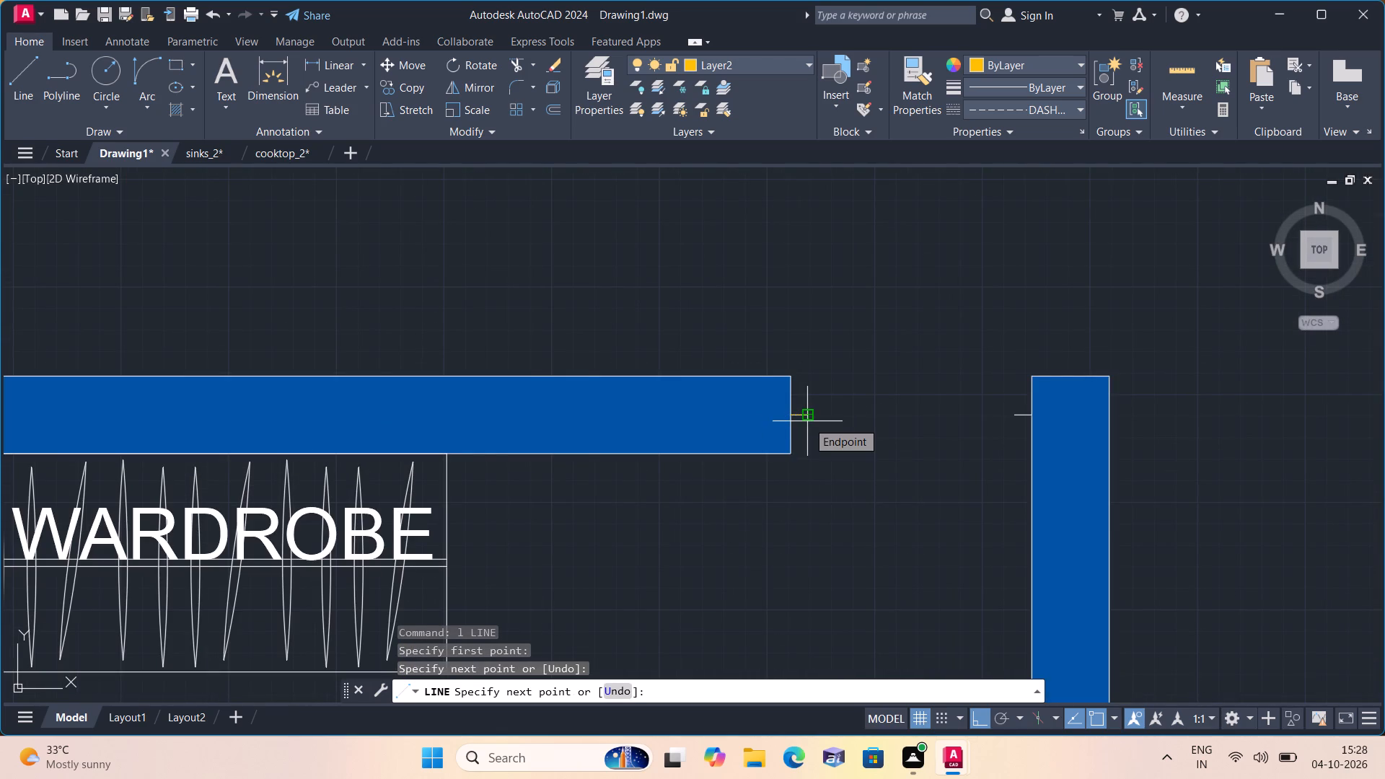
{"action": "key", "text": "Escape"}
{"action": "scroll", "coordinate": [808, 421], "scroll_direction": "up", "scroll_amount": 1}
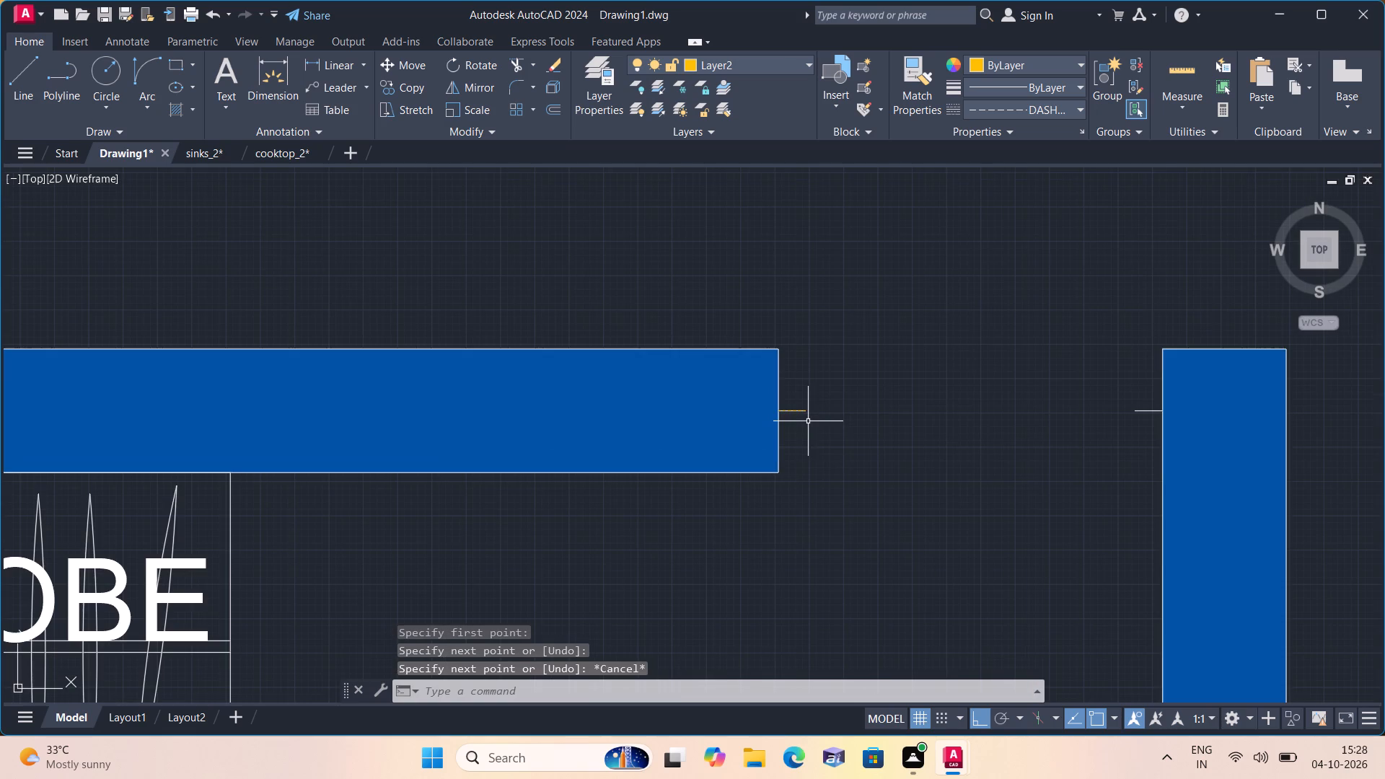
{"action": "key", "text": "l"}
{"action": "key", "text": "space"}
{"action": "scroll", "coordinate": [809, 421], "scroll_direction": "up", "scroll_amount": 2}
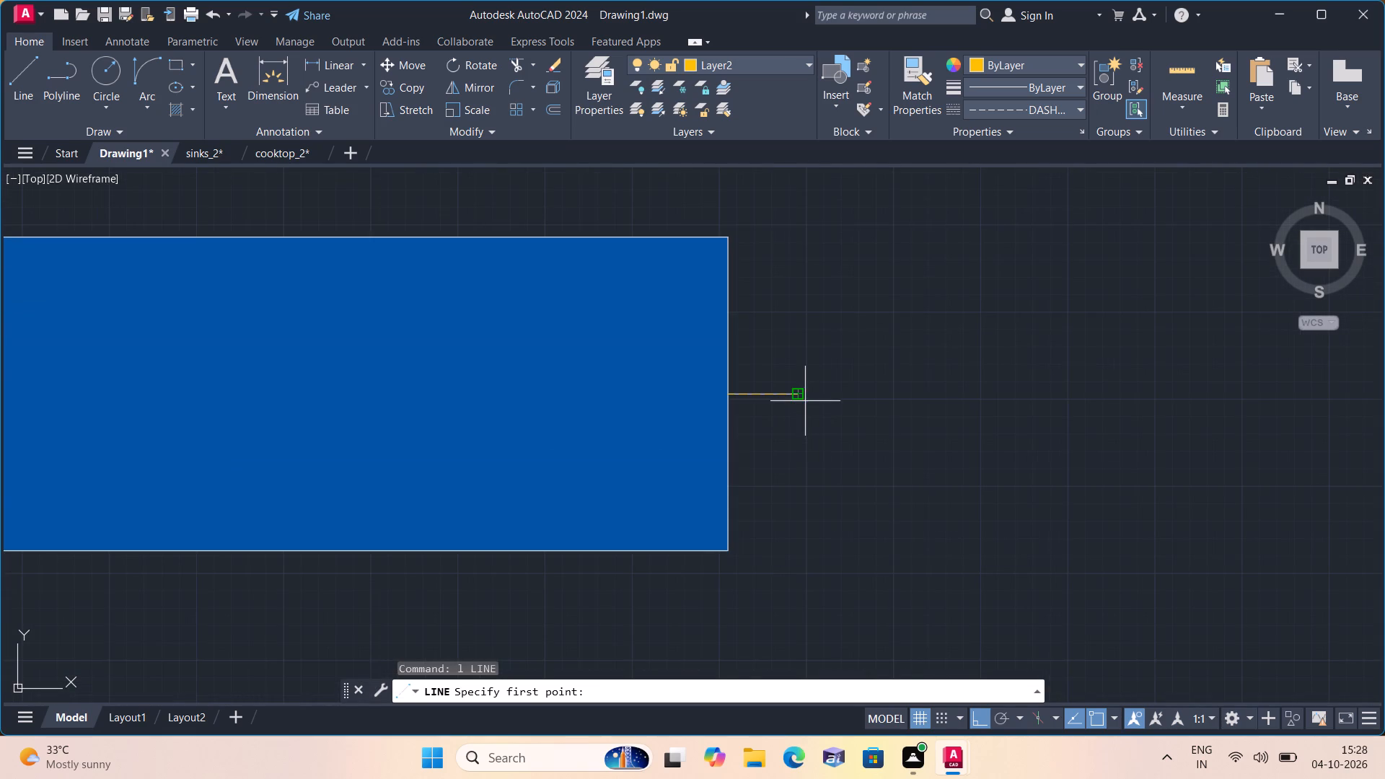
{"action": "scroll", "coordinate": [805, 401], "scroll_direction": "down", "scroll_amount": 2}
{"action": "scroll", "coordinate": [1144, 409], "scroll_direction": "up", "scroll_amount": 1}
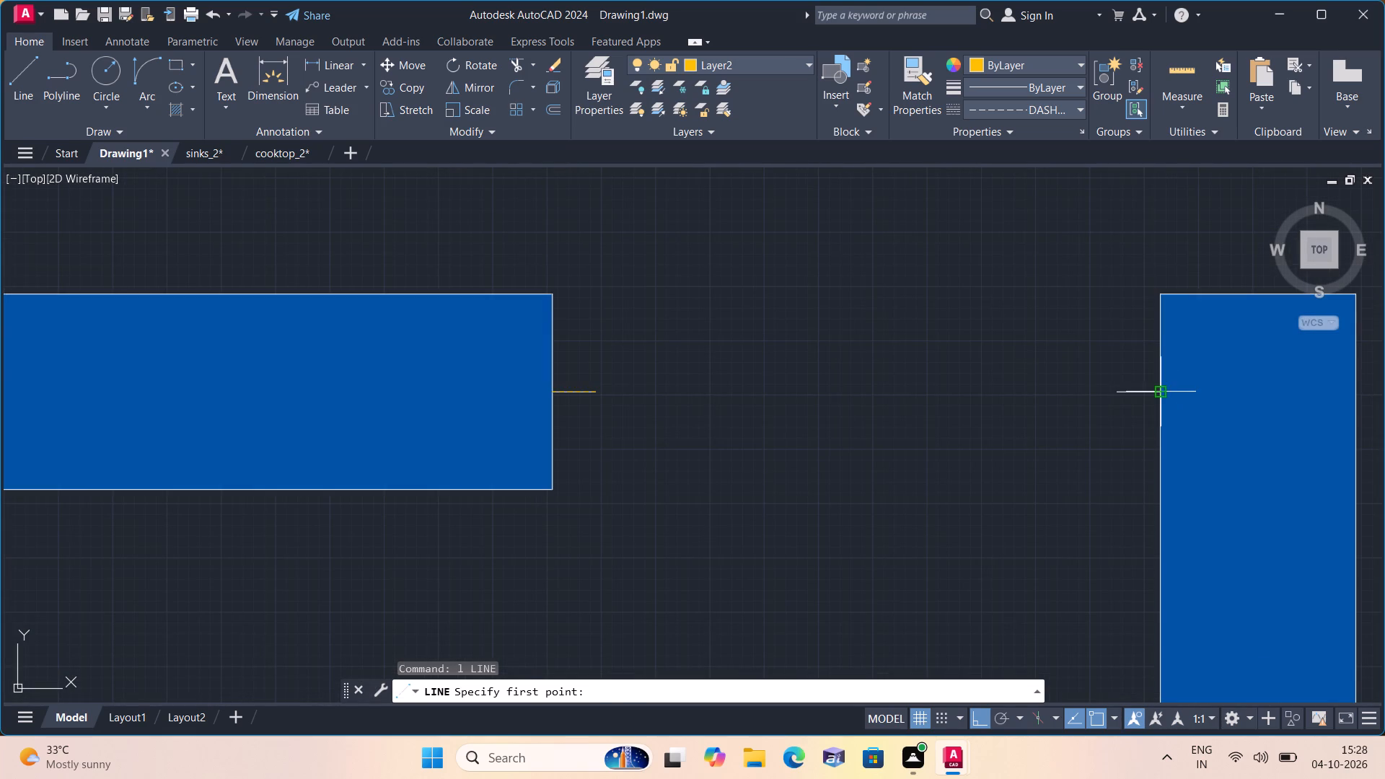
{"action": "left_click", "coordinate": [1159, 395]}
{"action": "left_click", "coordinate": [1118, 393]}
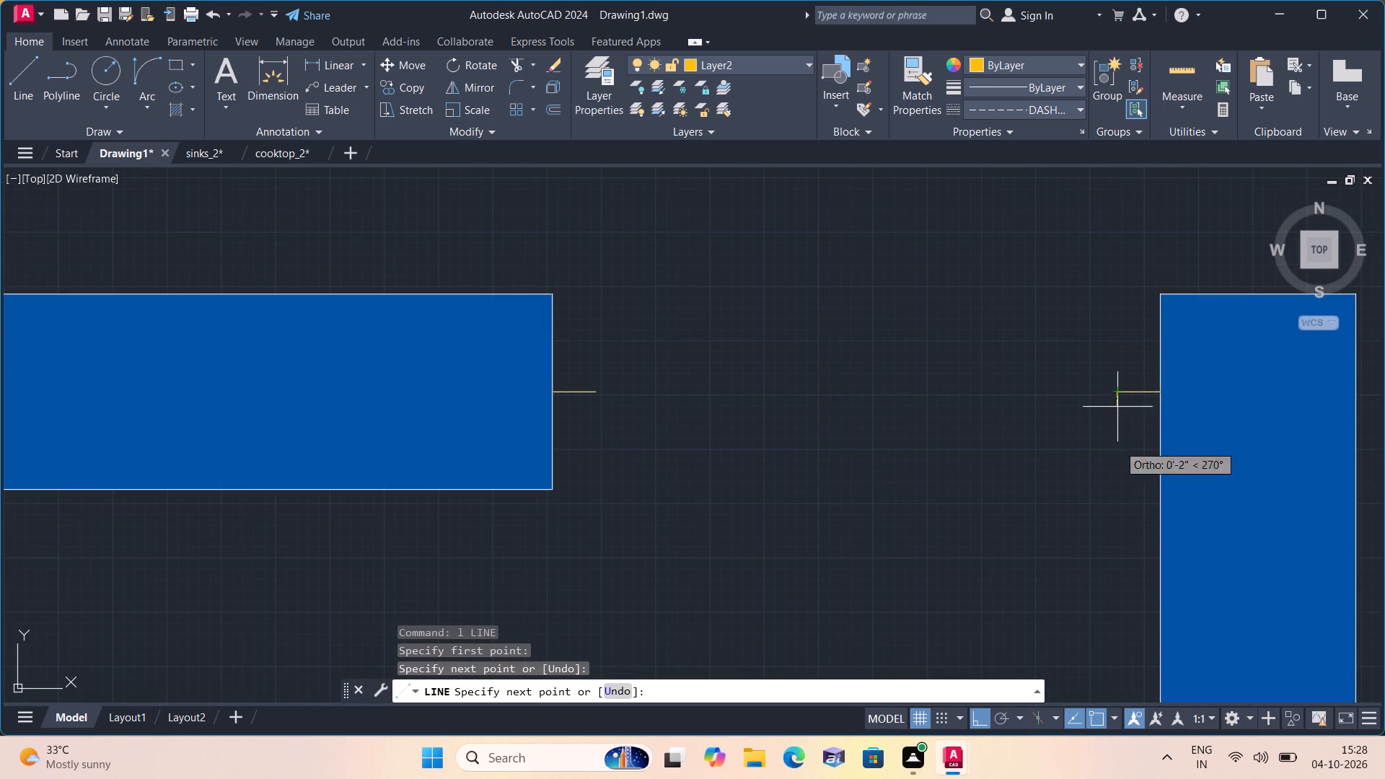
{"action": "middle_click_drag", "start_coordinate": [1115, 490], "coordinate": [1115, 497]}
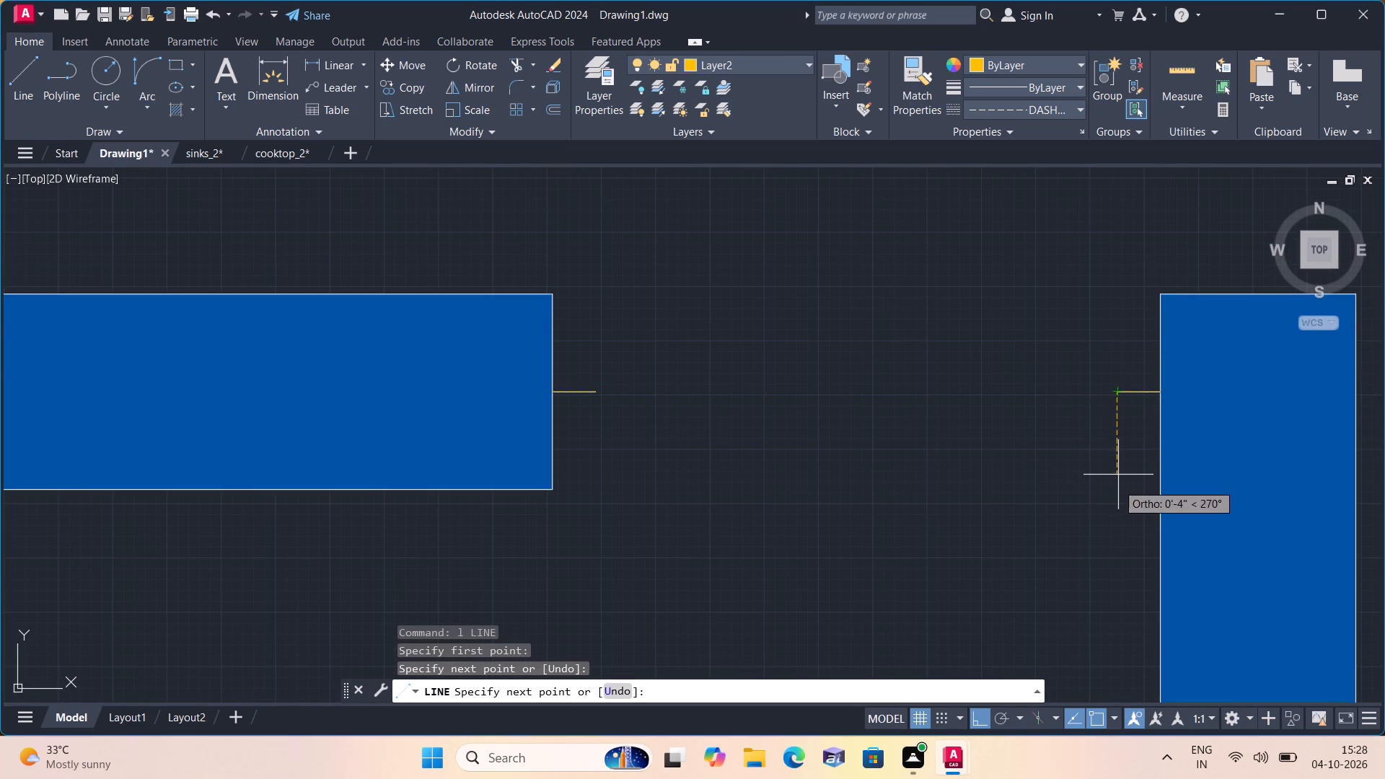
{"action": "middle_click_drag", "start_coordinate": [1115, 497], "coordinate": [1122, 406]}
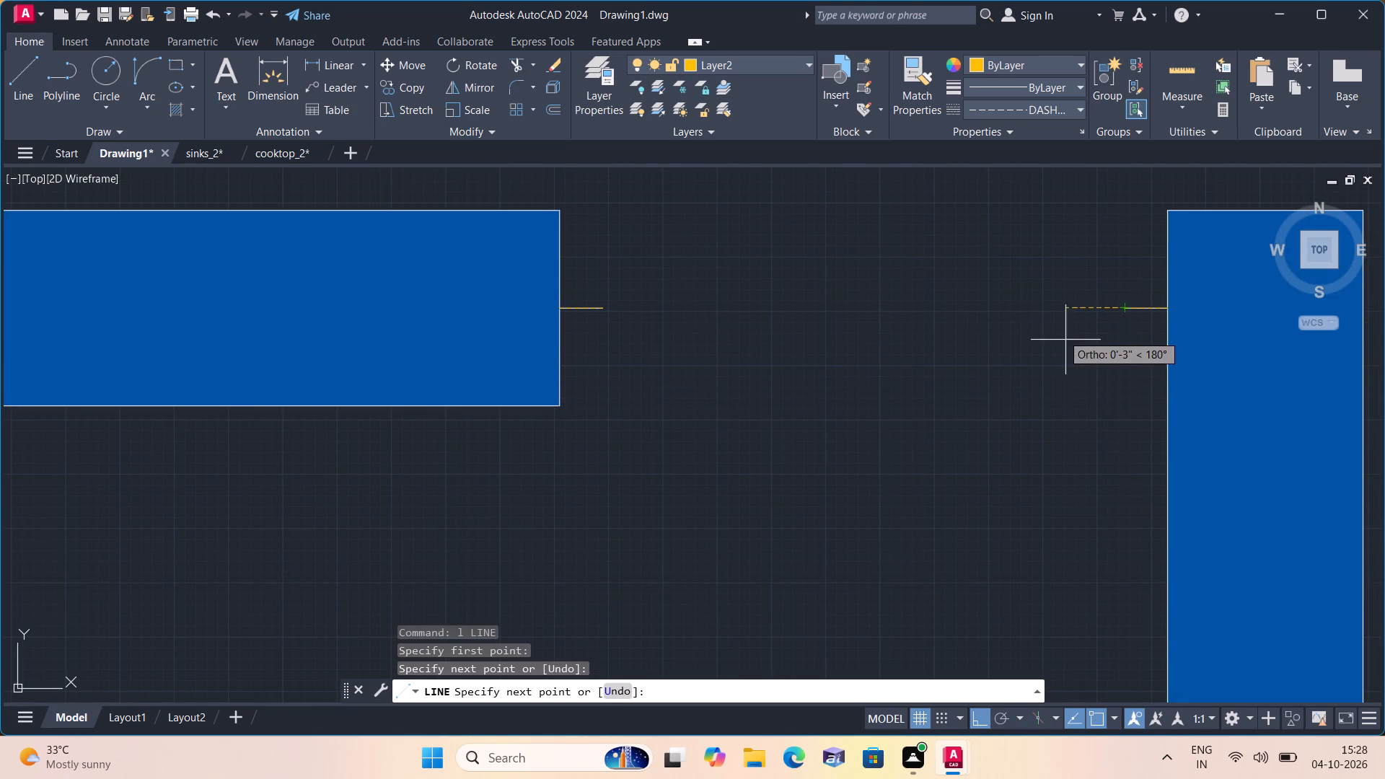
{"action": "key", "text": "Escape"}
Draw a 2' line due south from the free end of the BEDROOM doorway's east tick.
{"action": "key", "text": "space"}
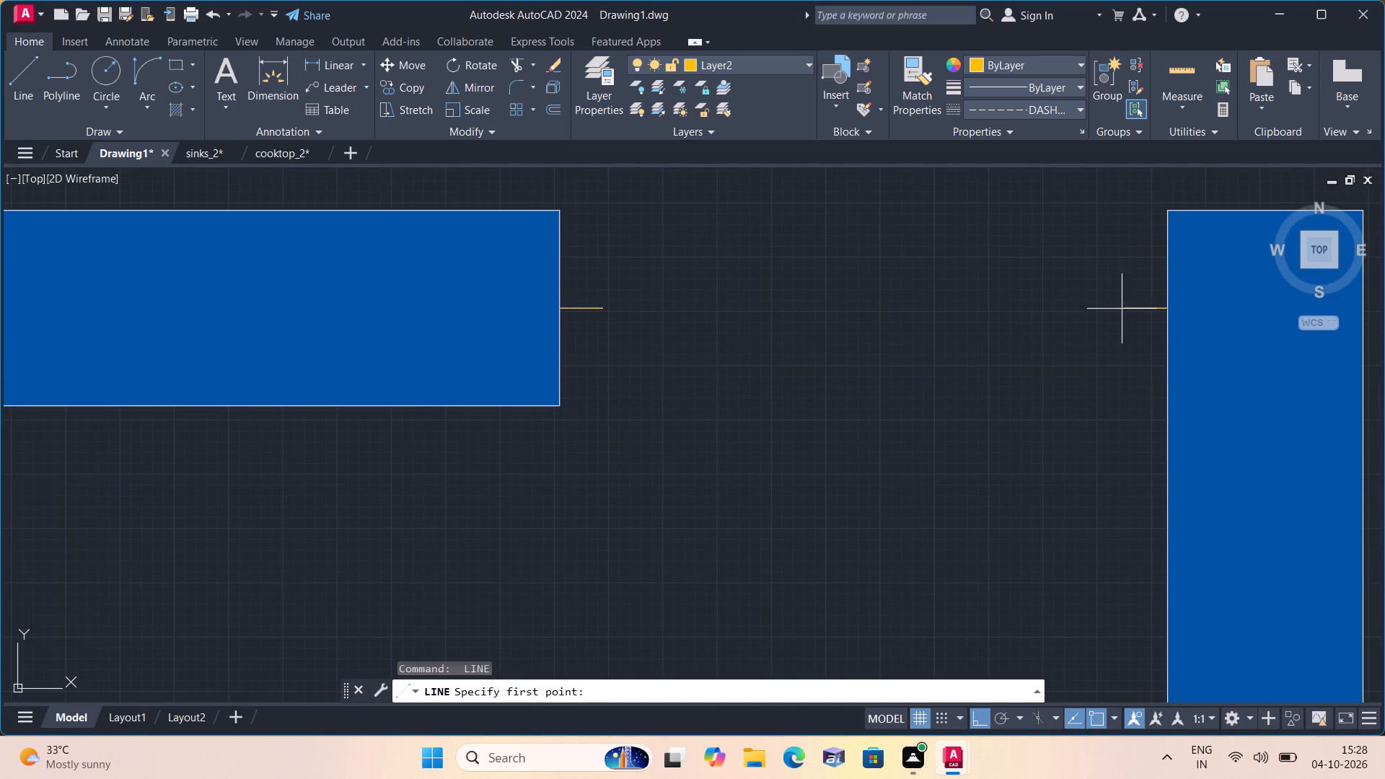
{"action": "left_click", "coordinate": [1121, 309]}
{"action": "scroll", "coordinate": [1103, 471], "scroll_direction": "down", "scroll_amount": 1}
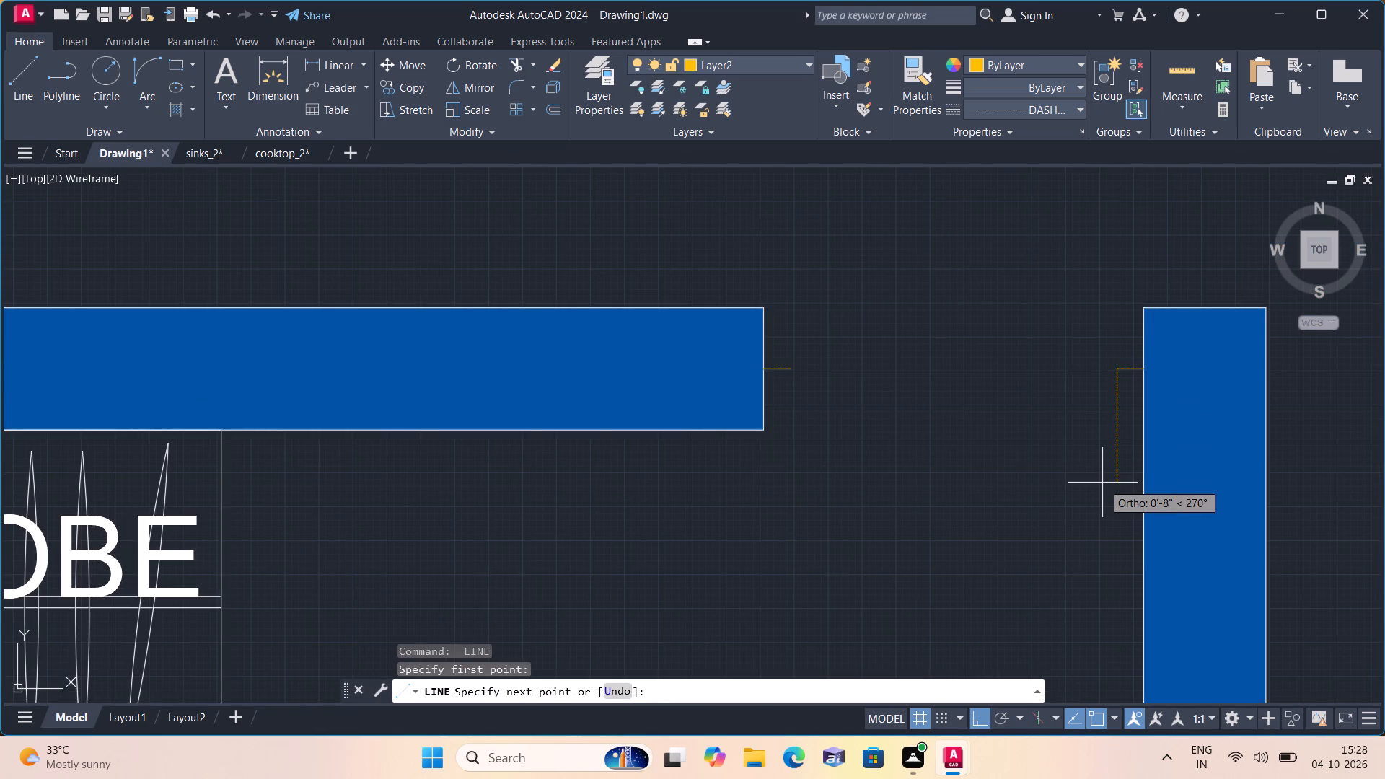
{"action": "key", "text": "2"}
{"action": "key", "text": "apostrophe"}
{"action": "key", "text": "space"}
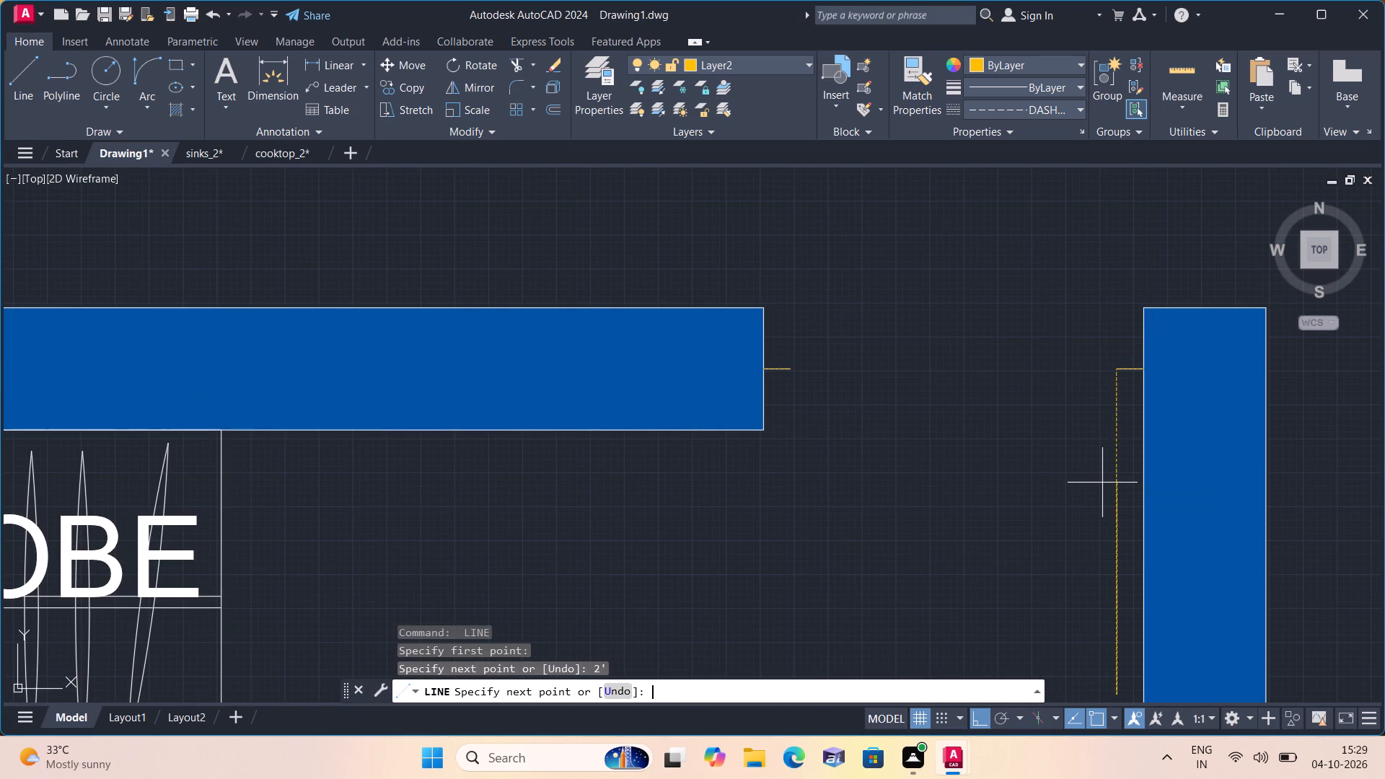
{"action": "key", "text": "Escape"}
Draw a Start, End, Direction arc from the BEDROOM 2' line's south end to the west tick's free end, with its start tangent due west.
{"action": "middle_click_drag", "start_coordinate": [1083, 472], "coordinate": [1007, 330]}
{"action": "scroll", "coordinate": [1048, 430], "scroll_direction": "down", "scroll_amount": 2}
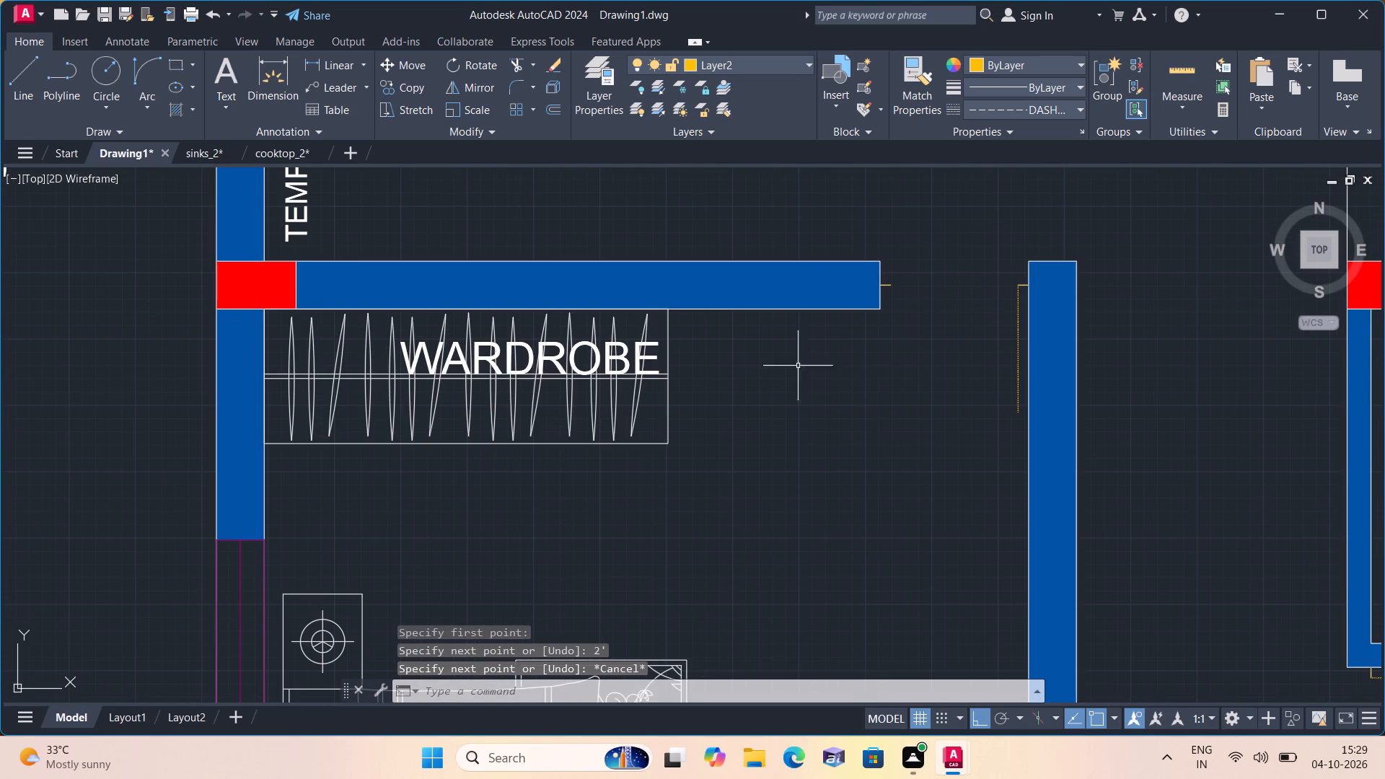
{"action": "left_click", "coordinate": [144, 113]}
{"action": "left_click", "coordinate": [169, 323]}
{"action": "left_click", "coordinate": [1016, 415]}
{"action": "scroll", "coordinate": [955, 305], "scroll_direction": "up", "scroll_amount": 2}
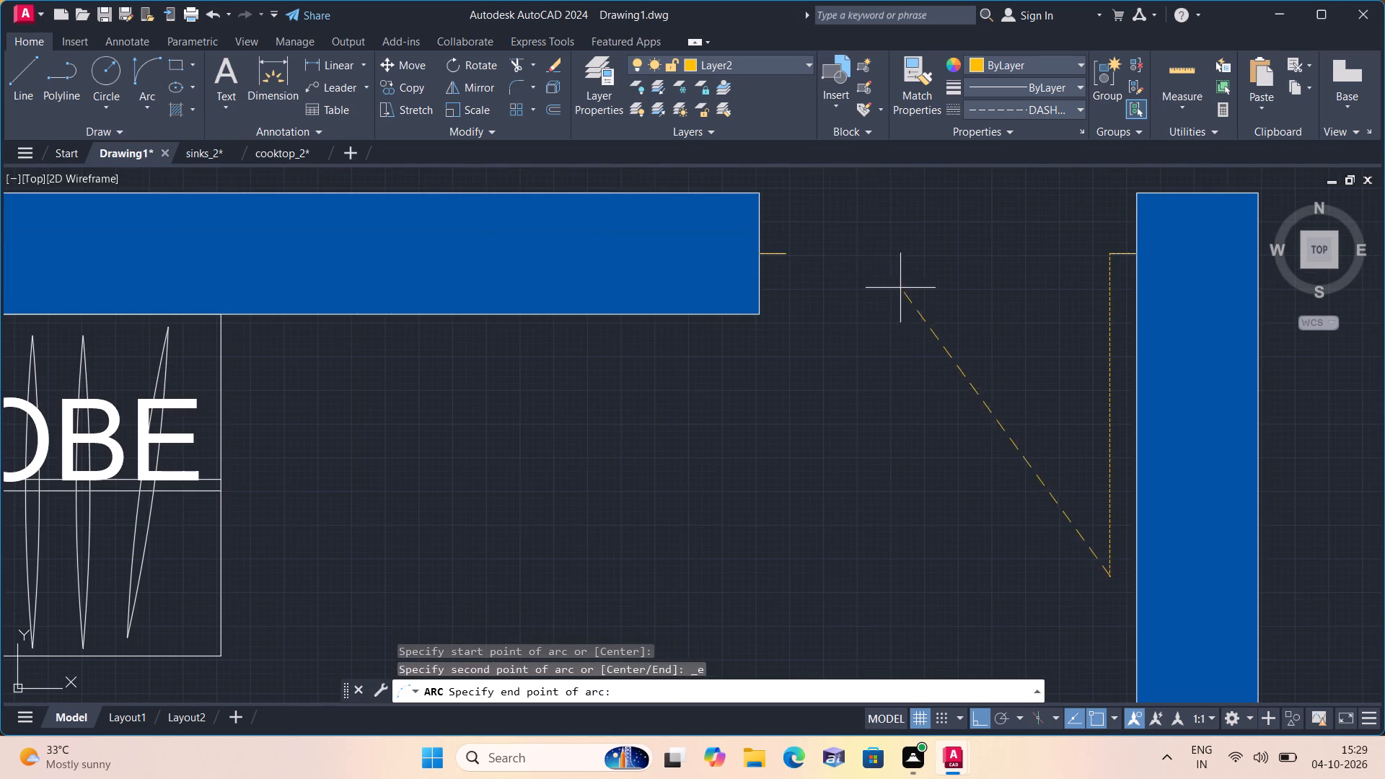
{"action": "left_click", "coordinate": [791, 257]}
{"action": "left_click", "coordinate": [761, 382]}
Trace the short jamb tick below the KITCHEN's southwest red column with a Layer2 line, at the LIVING AREA's west doorway.
{"action": "scroll", "coordinate": [747, 397], "scroll_direction": "down", "scroll_amount": 6}
{"action": "scroll", "coordinate": [774, 299], "scroll_direction": "down", "scroll_amount": 1}
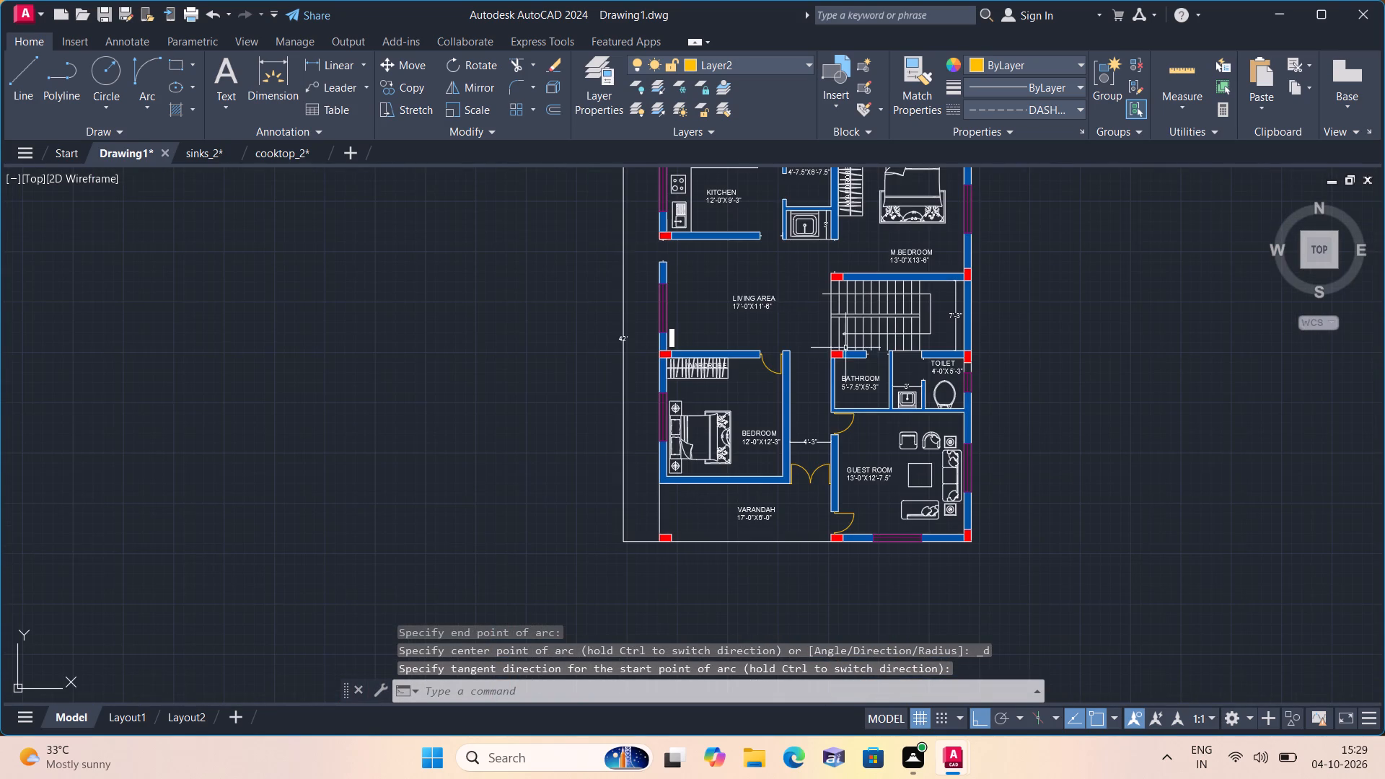
{"action": "scroll", "coordinate": [698, 232], "scroll_direction": "up", "scroll_amount": 2}
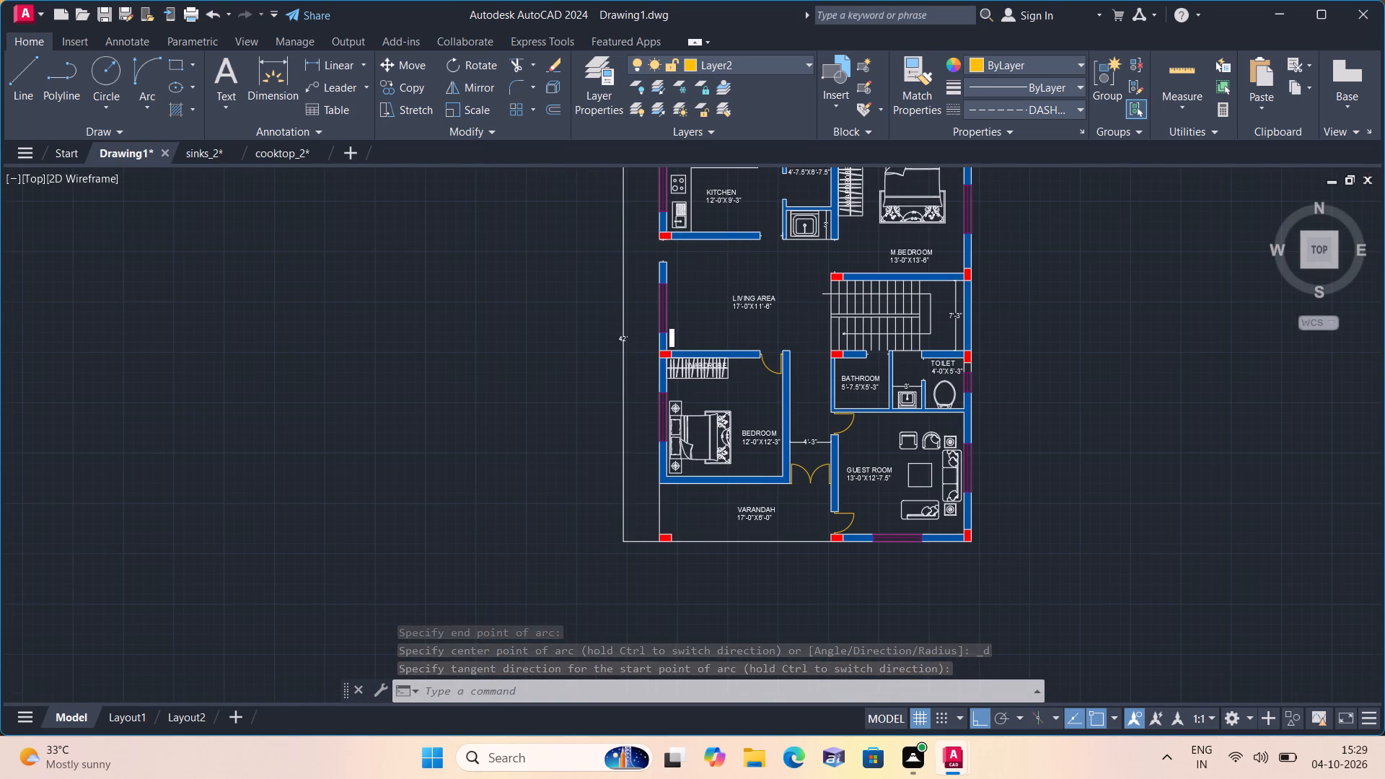
{"action": "middle_click_drag", "start_coordinate": [683, 283], "coordinate": [795, 338]}
{"action": "type", "text": "l"}
{"action": "key", "text": "space"}
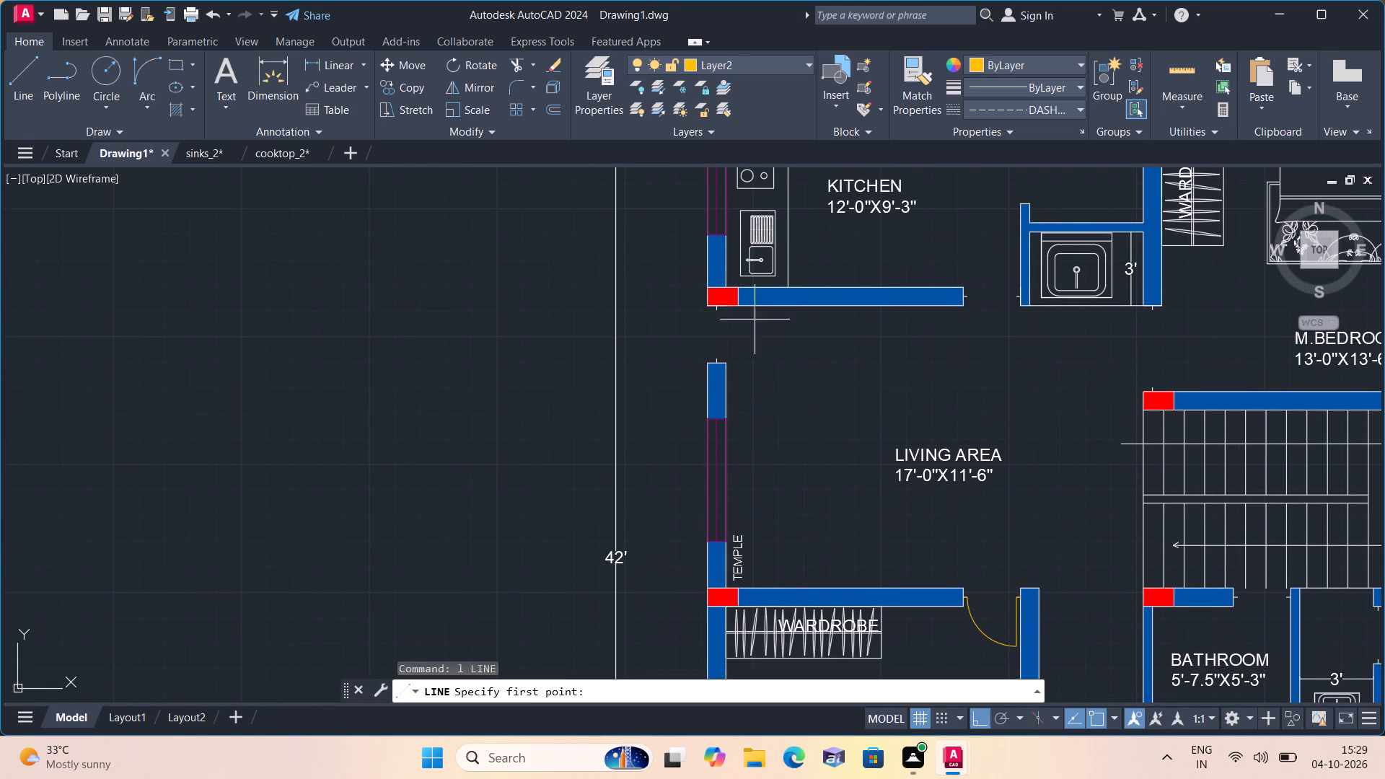
{"action": "scroll", "coordinate": [700, 306], "scroll_direction": "up", "scroll_amount": 6}
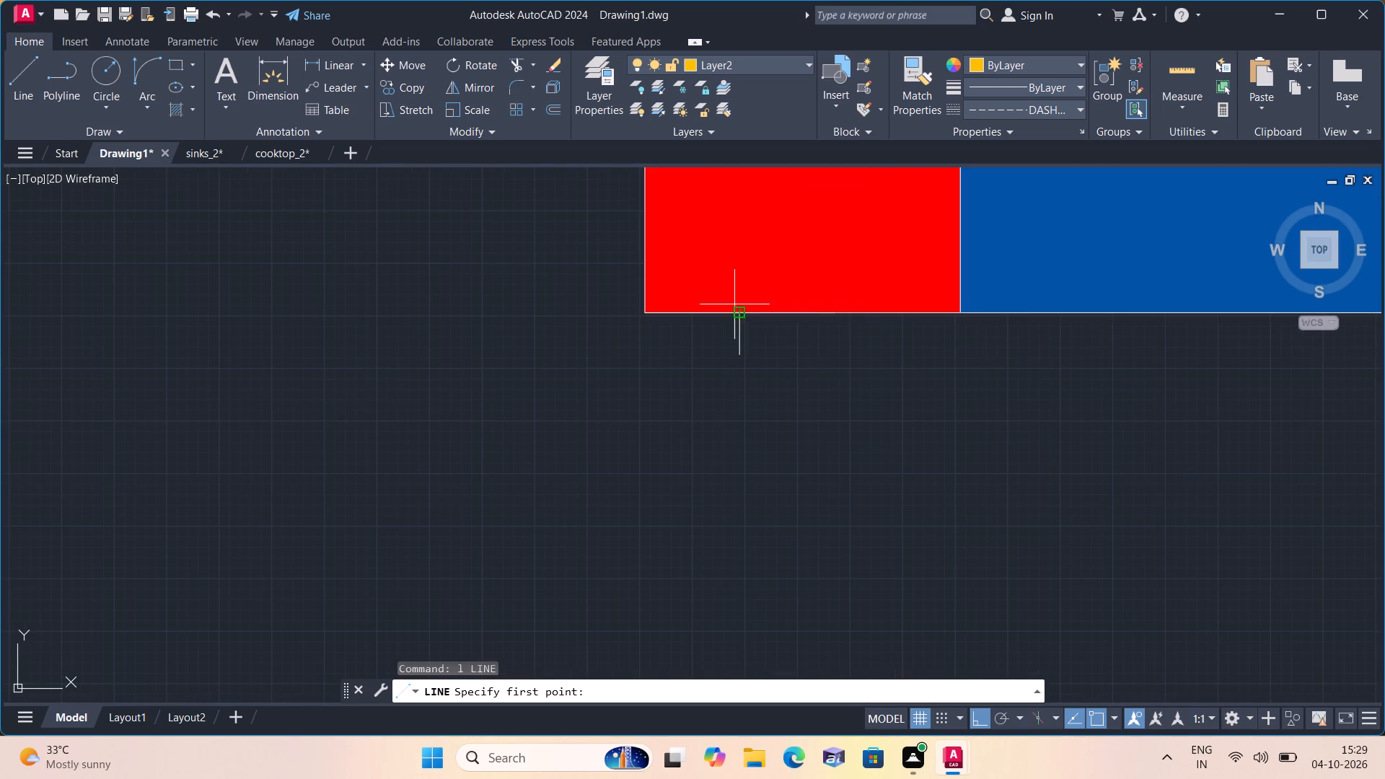
{"action": "left_click", "coordinate": [742, 310]}
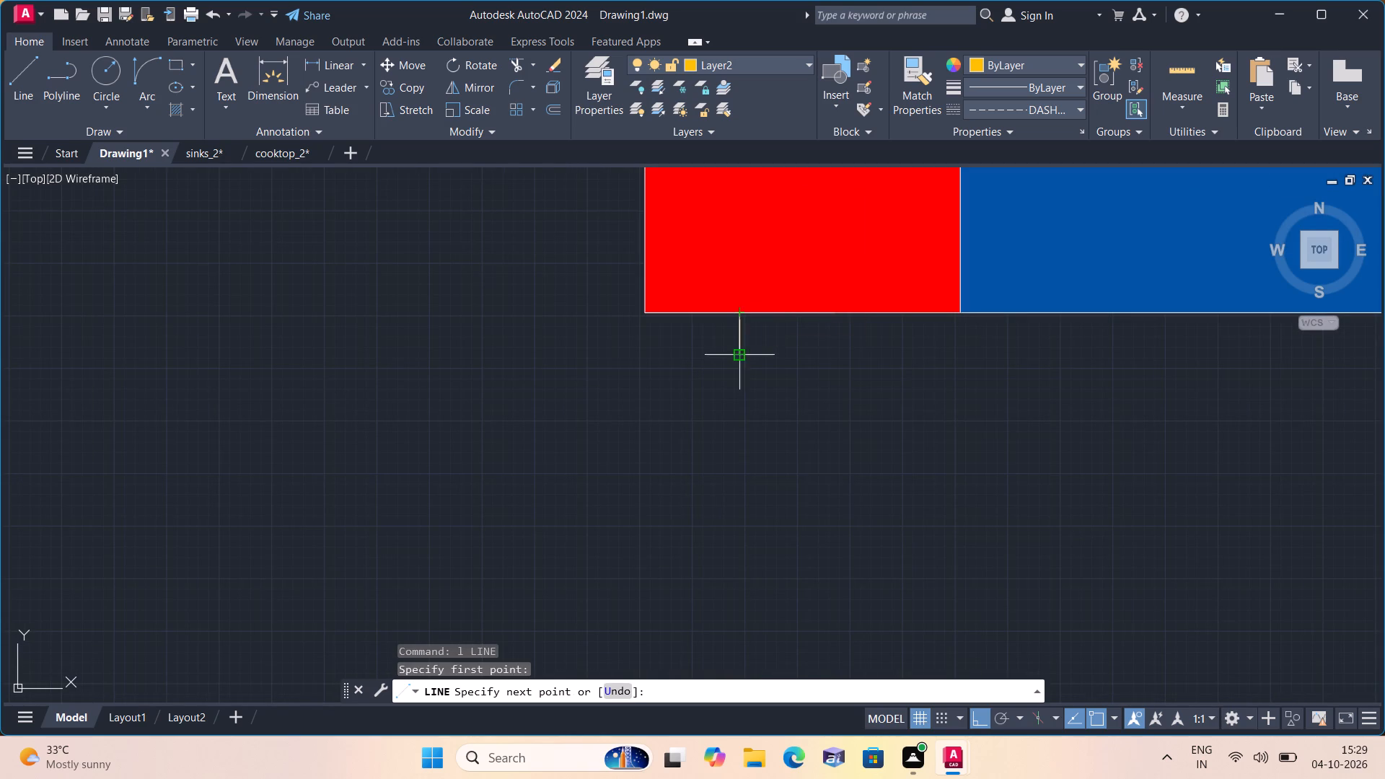
{"action": "left_click", "coordinate": [743, 351]}
{"action": "key", "text": "space"}
Draw a 2' line due east from the lower end of the tick below the red column.
{"action": "key", "text": "space"}
{"action": "left_click", "coordinate": [741, 353]}
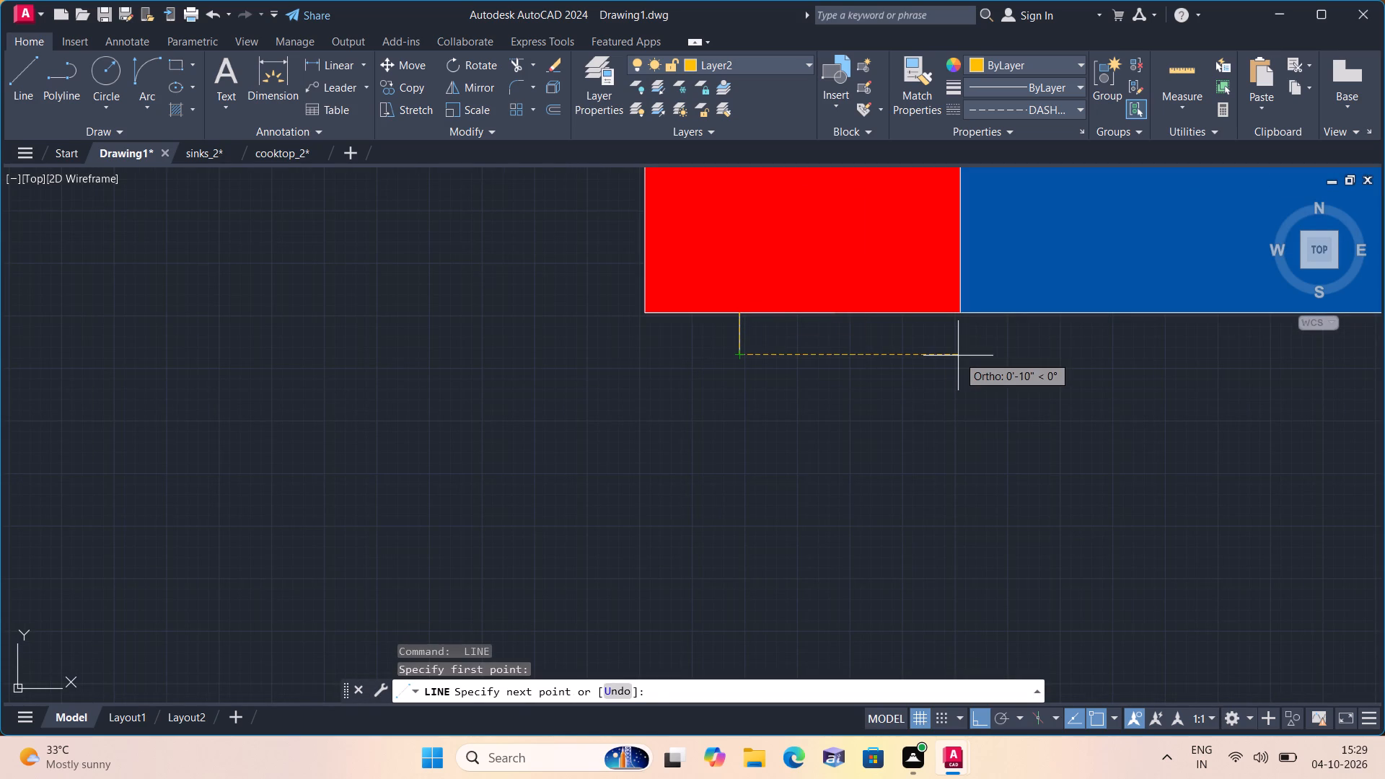
{"action": "type", "text": "2'"}
{"action": "key", "text": "space"}
{"action": "key", "text": "Escape"}
Trace the short jamb tick above the wall on the south side of the LIVING AREA's west doorway with a Layer2 line.
{"action": "scroll", "coordinate": [960, 378], "scroll_direction": "down", "scroll_amount": 1}
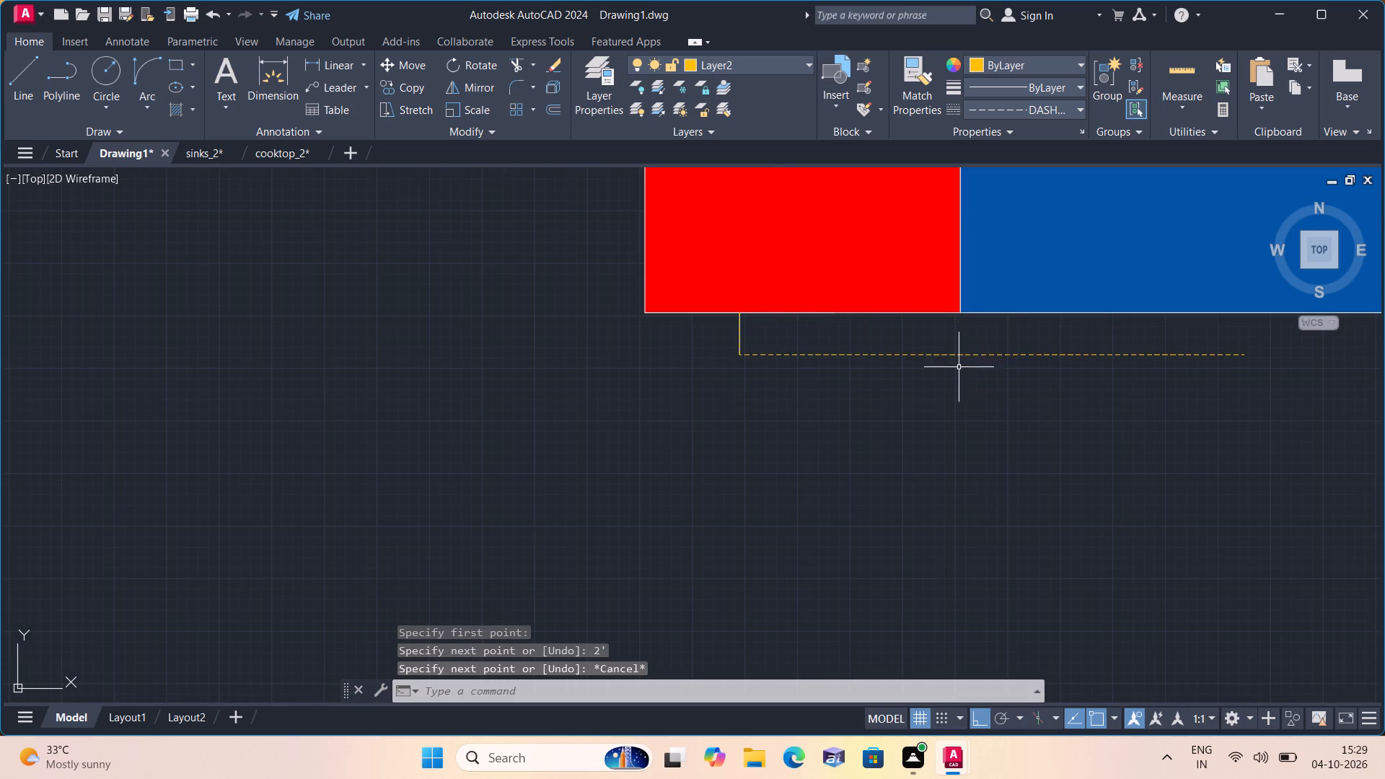
{"action": "scroll", "coordinate": [941, 410], "scroll_direction": "down", "scroll_amount": 2}
{"action": "middle_click_drag", "start_coordinate": [914, 462], "coordinate": [898, 355]}
{"action": "key", "text": "l"}
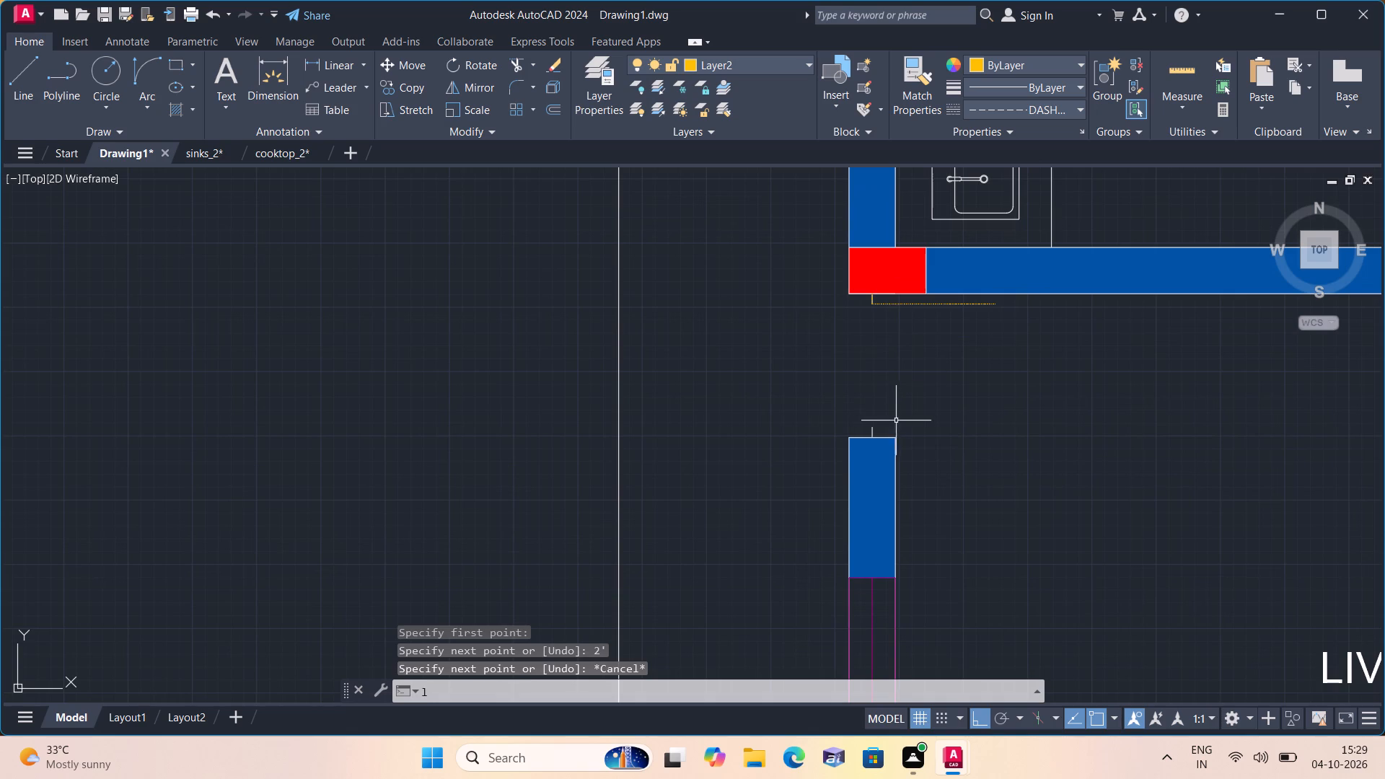
{"action": "key", "text": "space"}
{"action": "scroll", "coordinate": [868, 433], "scroll_direction": "up", "scroll_amount": 2}
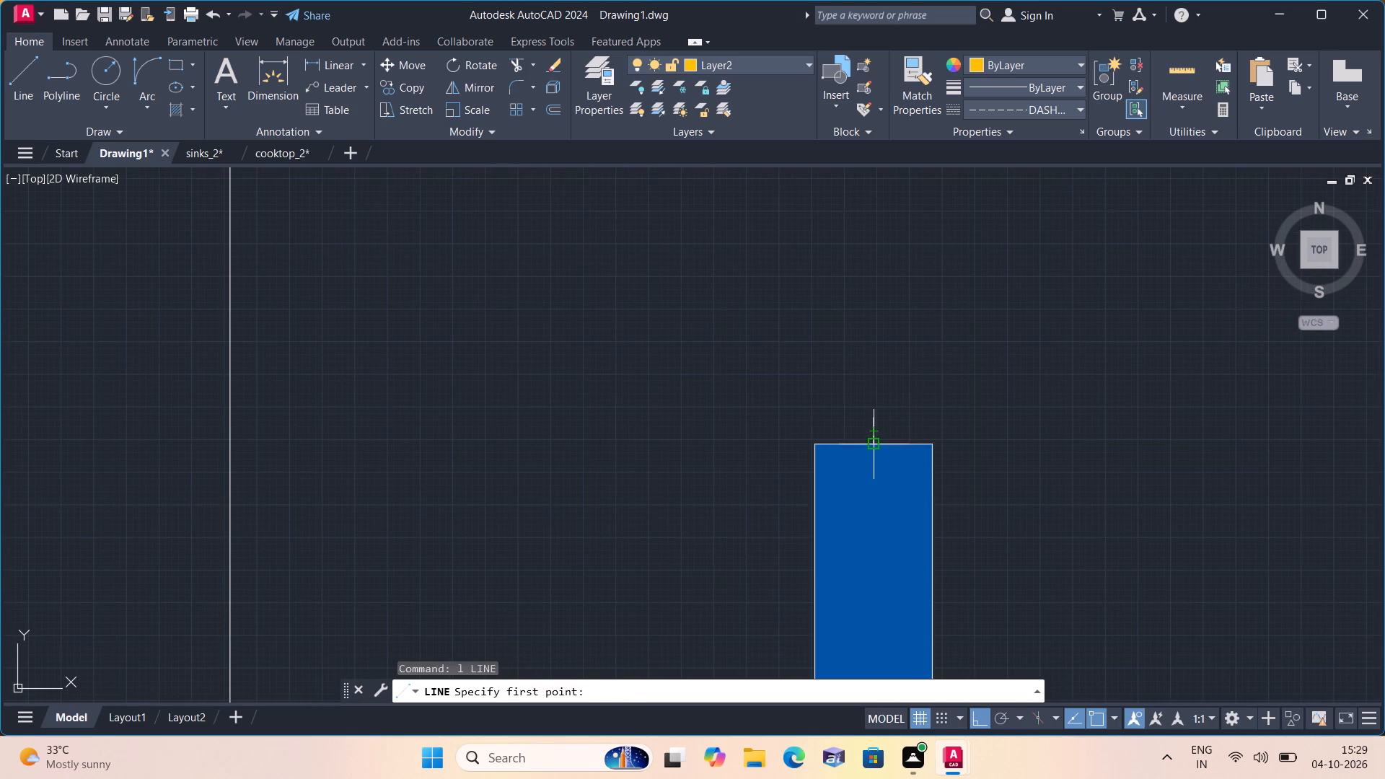
{"action": "left_click", "coordinate": [872, 449]}
{"action": "left_click", "coordinate": [874, 415]}
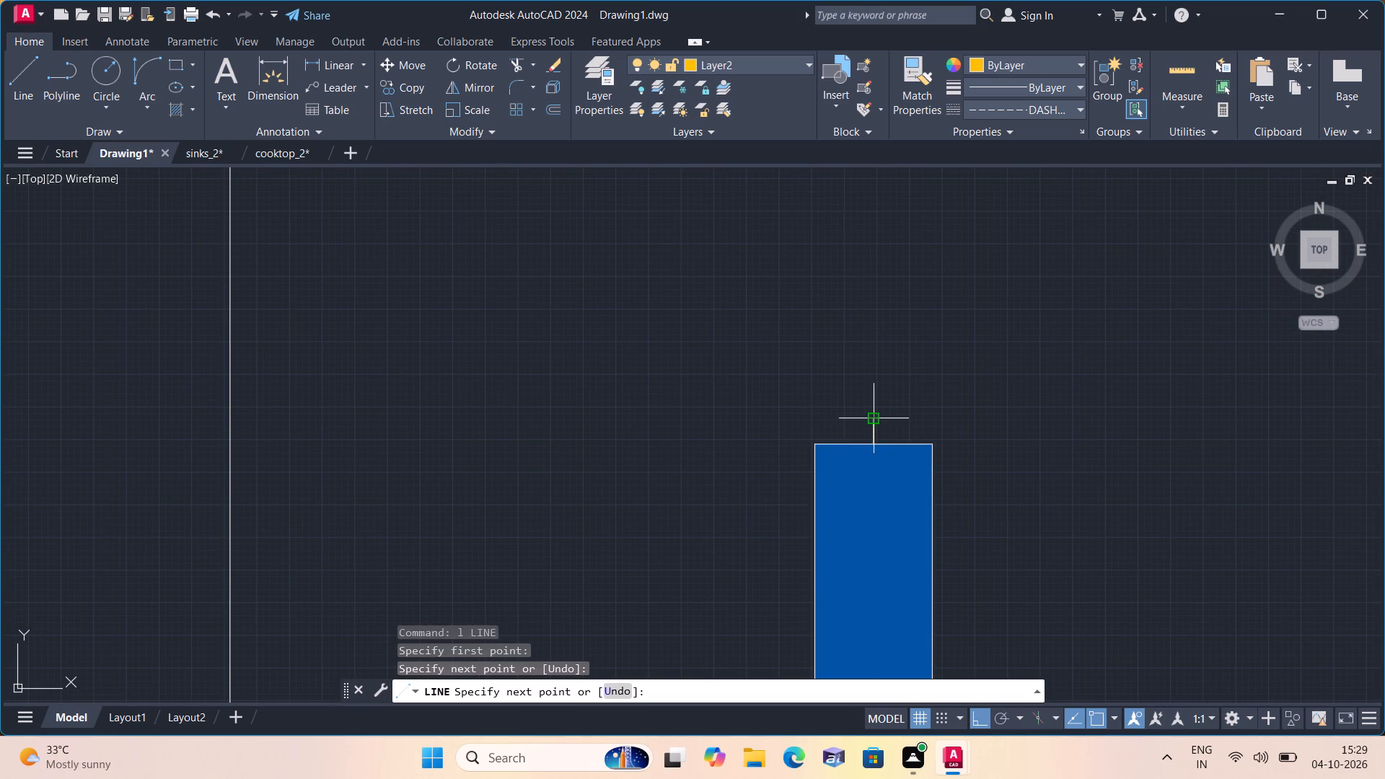
{"action": "key", "text": "space"}
Draw a Start, End, Direction arc from the 2' line's east end to the south tick's upper end, with its start tangent due south.
{"action": "scroll", "coordinate": [876, 399], "scroll_direction": "down", "scroll_amount": 2}
{"action": "left_click", "coordinate": [147, 108]}
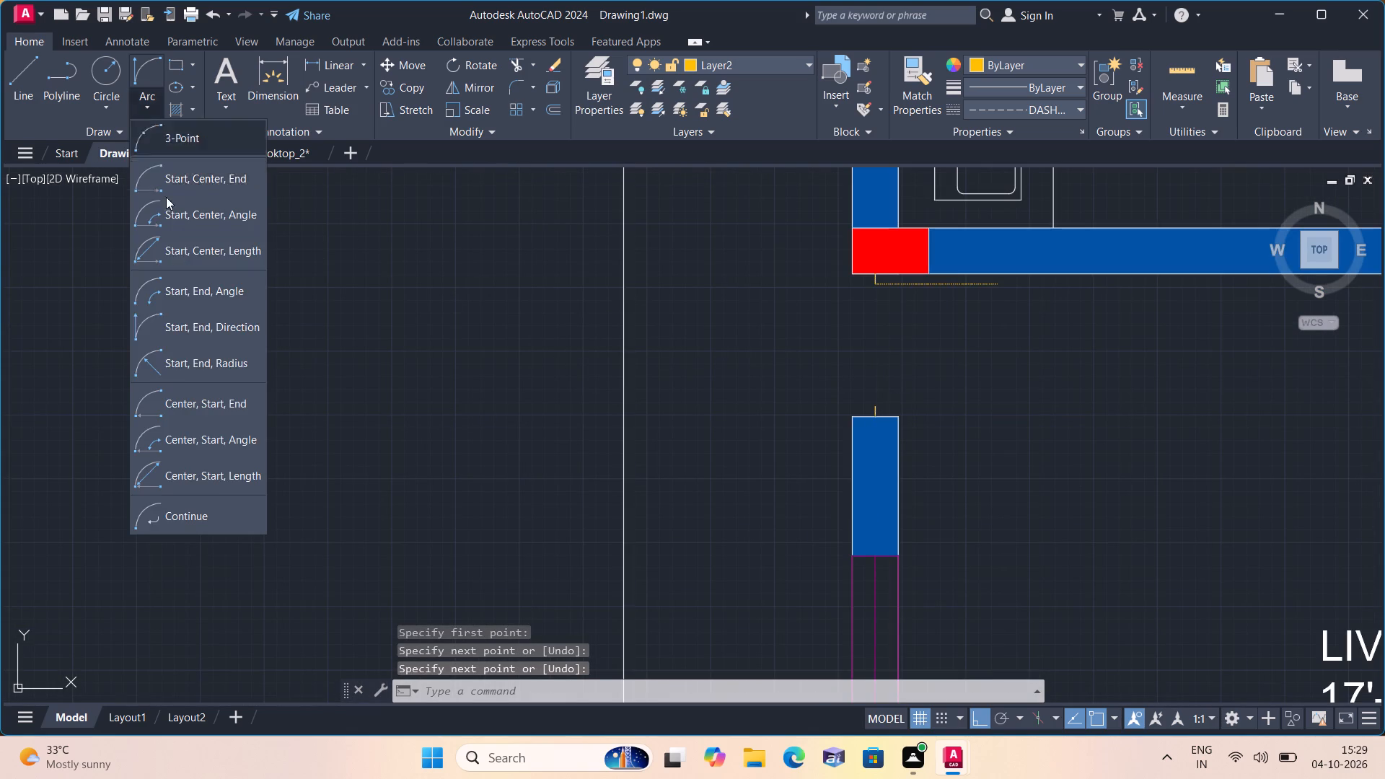
{"action": "left_click", "coordinate": [190, 323]}
{"action": "scroll", "coordinate": [1044, 323], "scroll_direction": "up", "scroll_amount": 1}
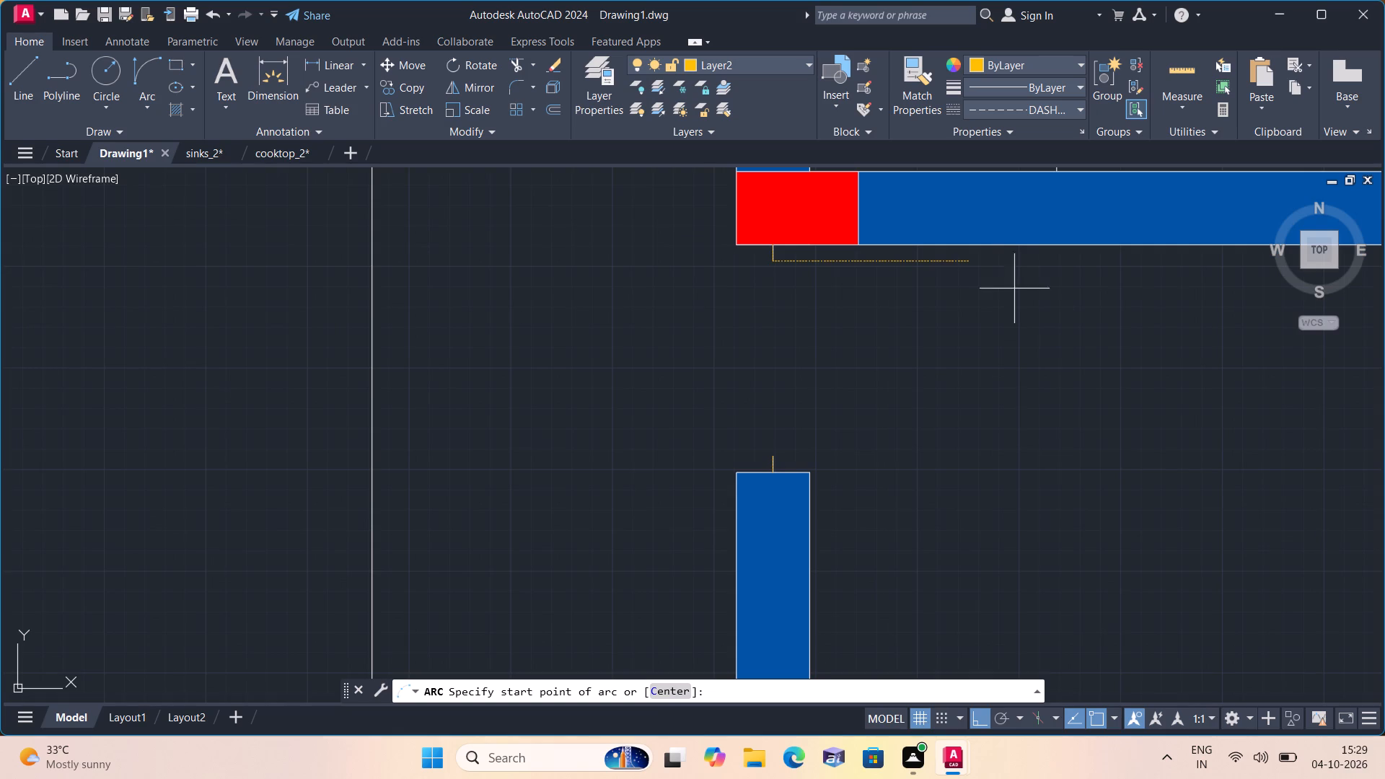
{"action": "left_click", "coordinate": [974, 258]}
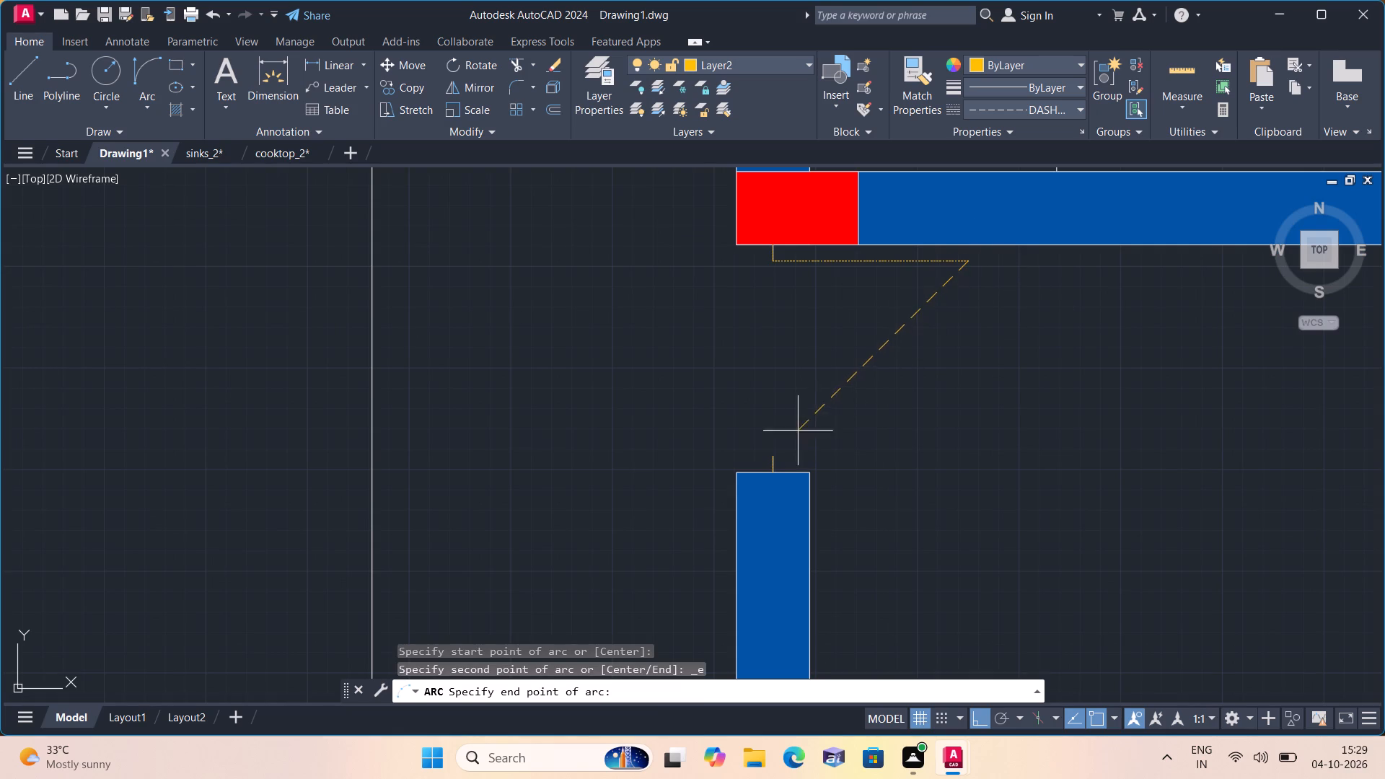
{"action": "left_click", "coordinate": [778, 452]}
{"action": "left_click", "coordinate": [977, 448]}
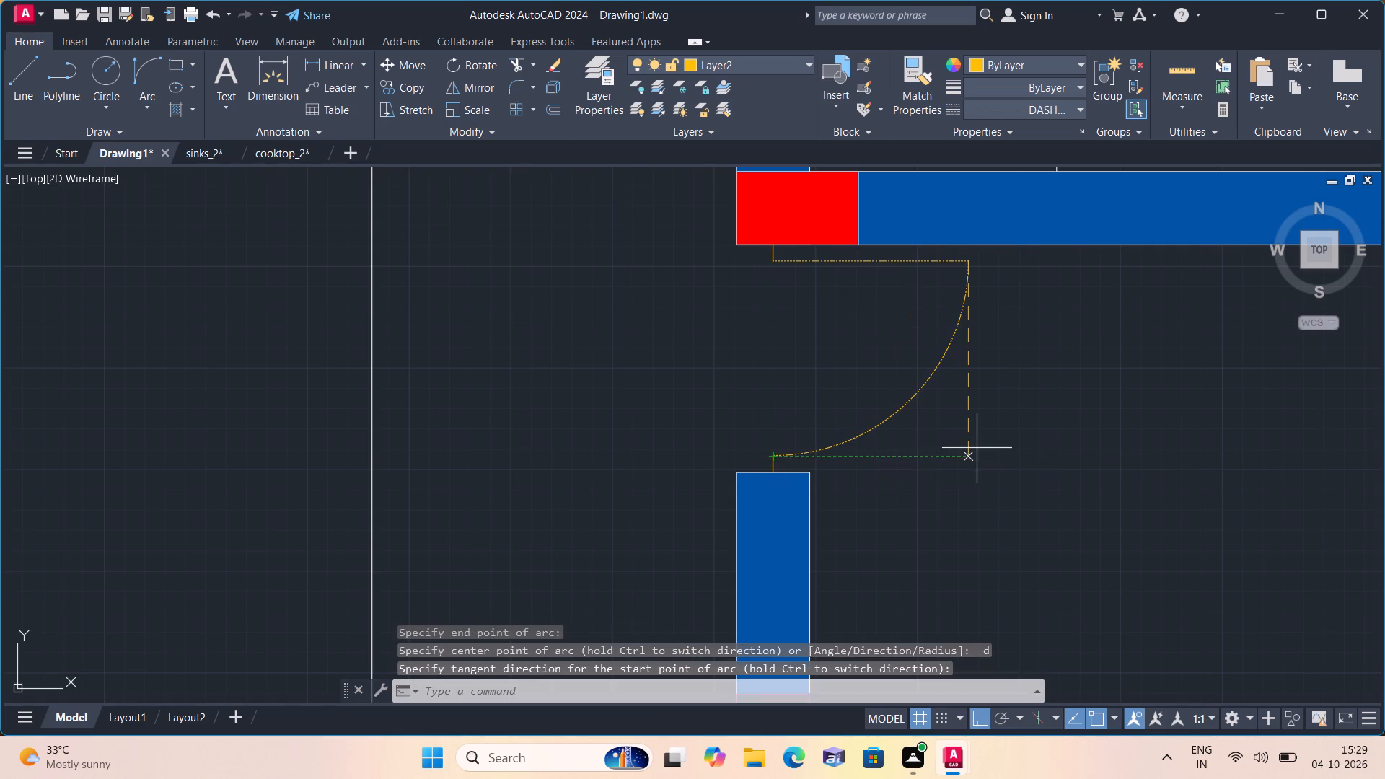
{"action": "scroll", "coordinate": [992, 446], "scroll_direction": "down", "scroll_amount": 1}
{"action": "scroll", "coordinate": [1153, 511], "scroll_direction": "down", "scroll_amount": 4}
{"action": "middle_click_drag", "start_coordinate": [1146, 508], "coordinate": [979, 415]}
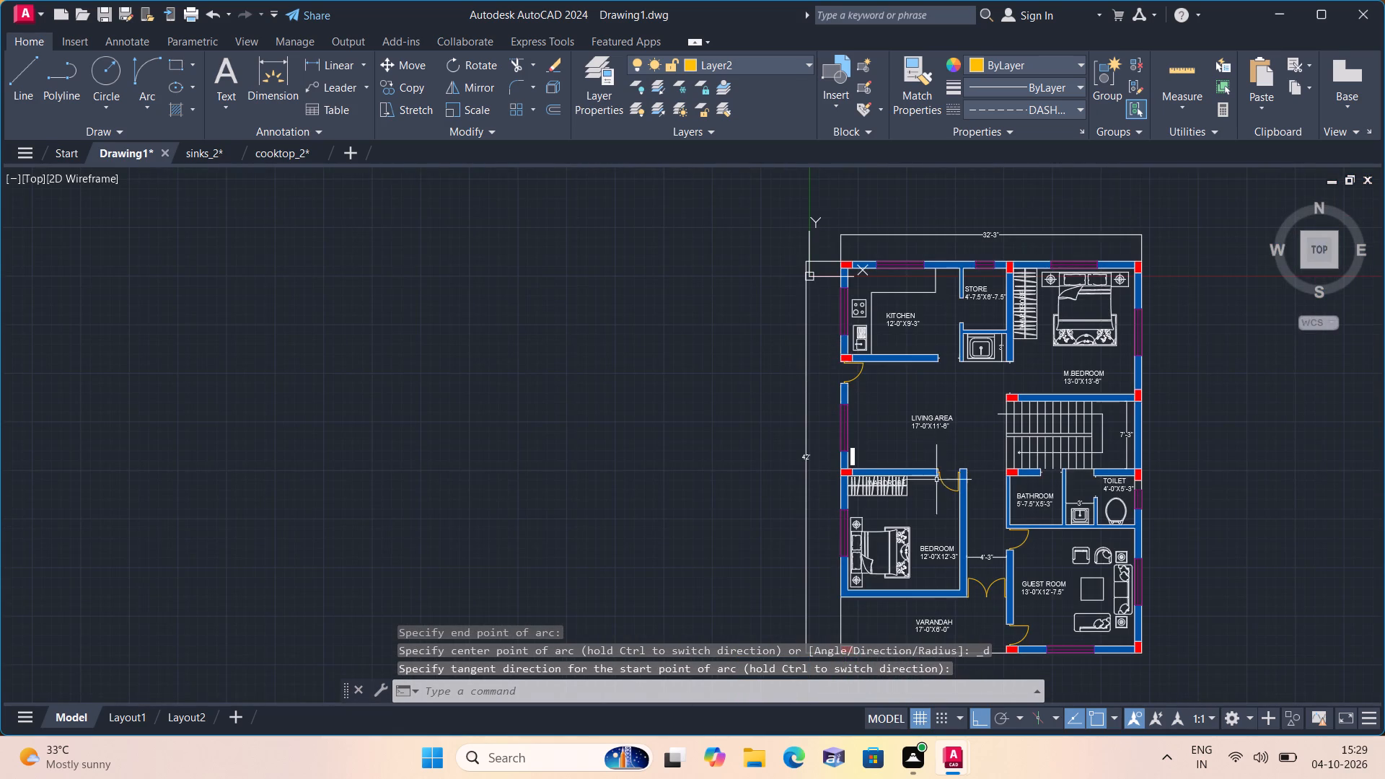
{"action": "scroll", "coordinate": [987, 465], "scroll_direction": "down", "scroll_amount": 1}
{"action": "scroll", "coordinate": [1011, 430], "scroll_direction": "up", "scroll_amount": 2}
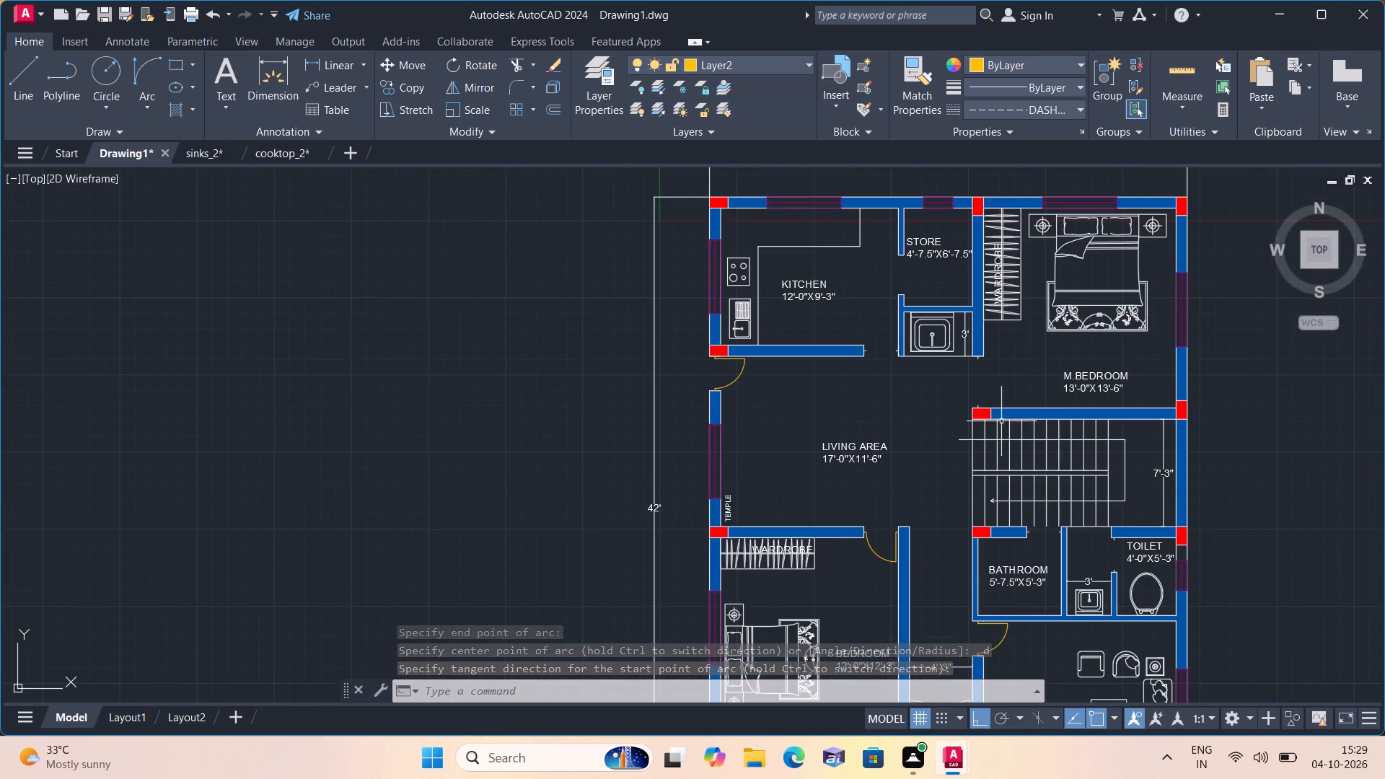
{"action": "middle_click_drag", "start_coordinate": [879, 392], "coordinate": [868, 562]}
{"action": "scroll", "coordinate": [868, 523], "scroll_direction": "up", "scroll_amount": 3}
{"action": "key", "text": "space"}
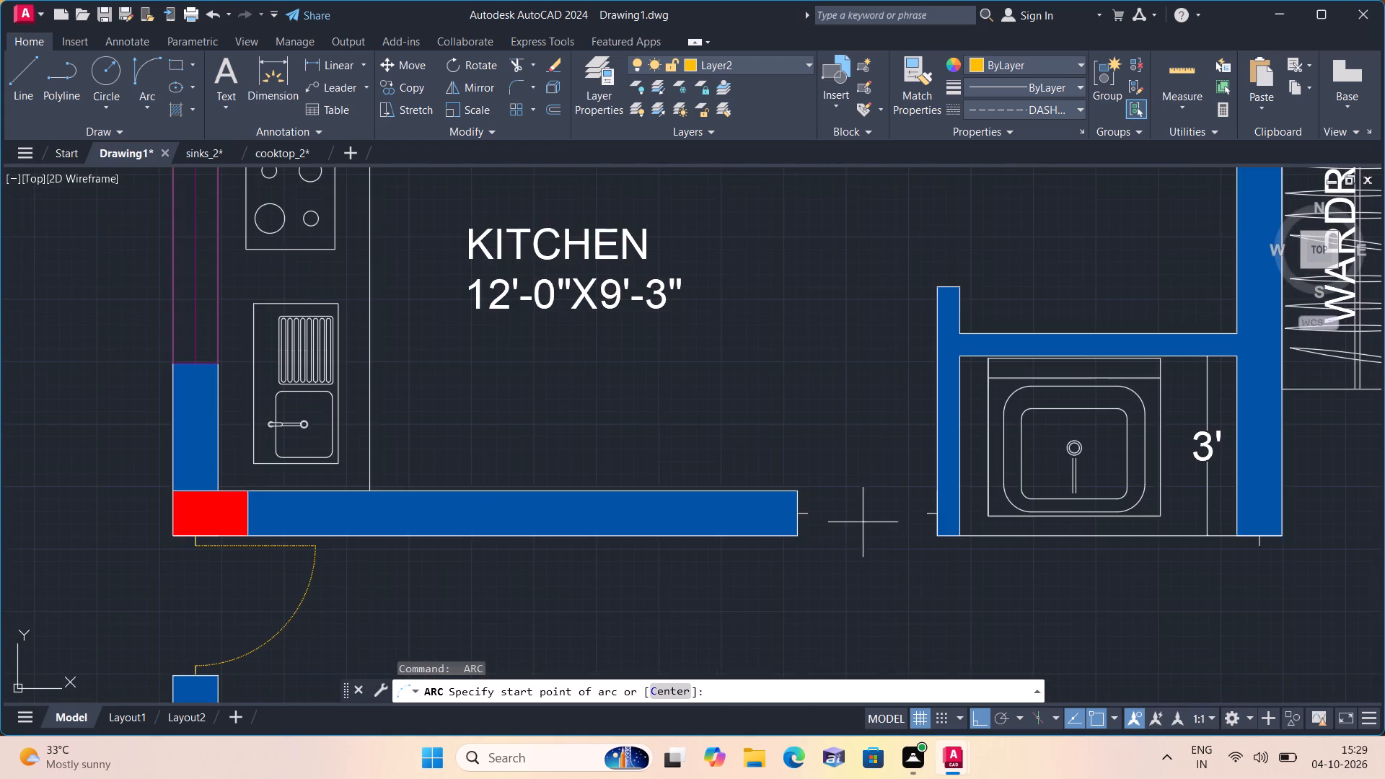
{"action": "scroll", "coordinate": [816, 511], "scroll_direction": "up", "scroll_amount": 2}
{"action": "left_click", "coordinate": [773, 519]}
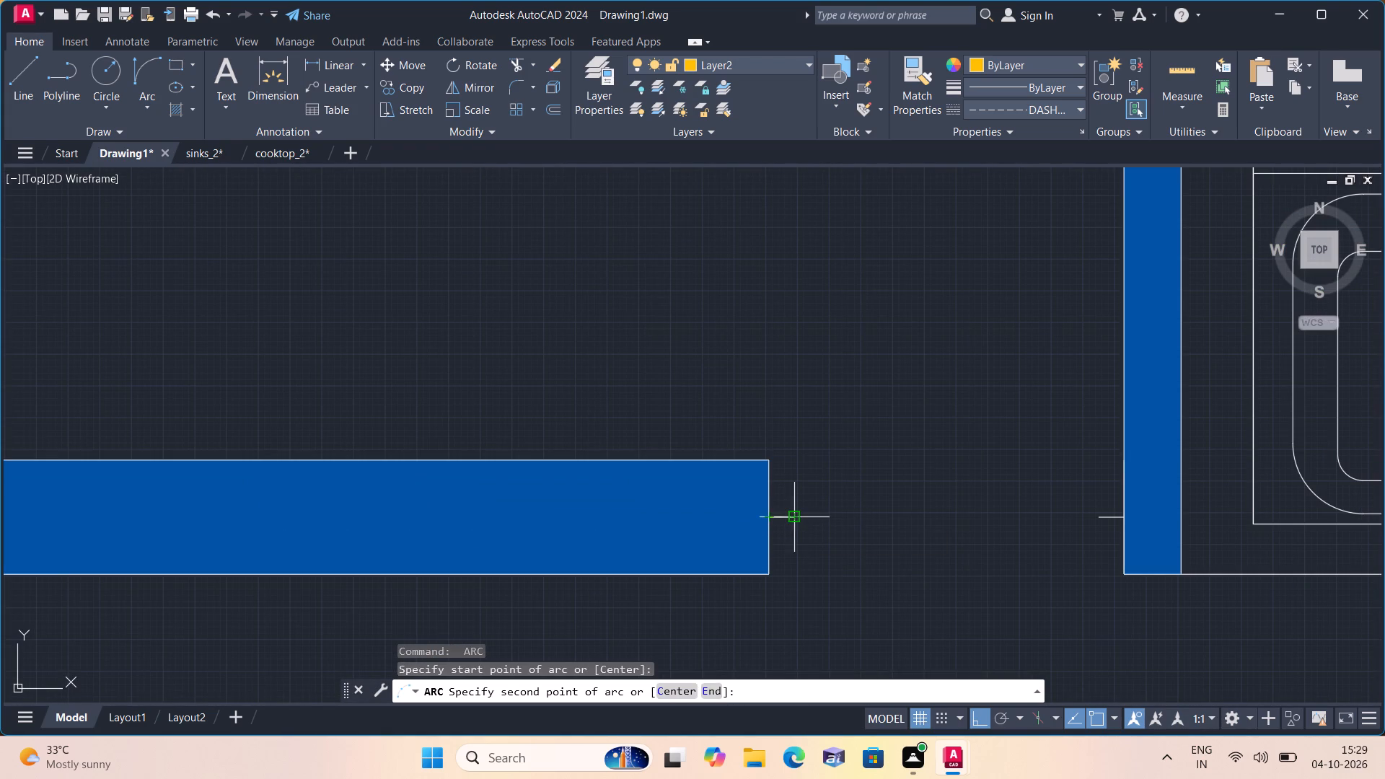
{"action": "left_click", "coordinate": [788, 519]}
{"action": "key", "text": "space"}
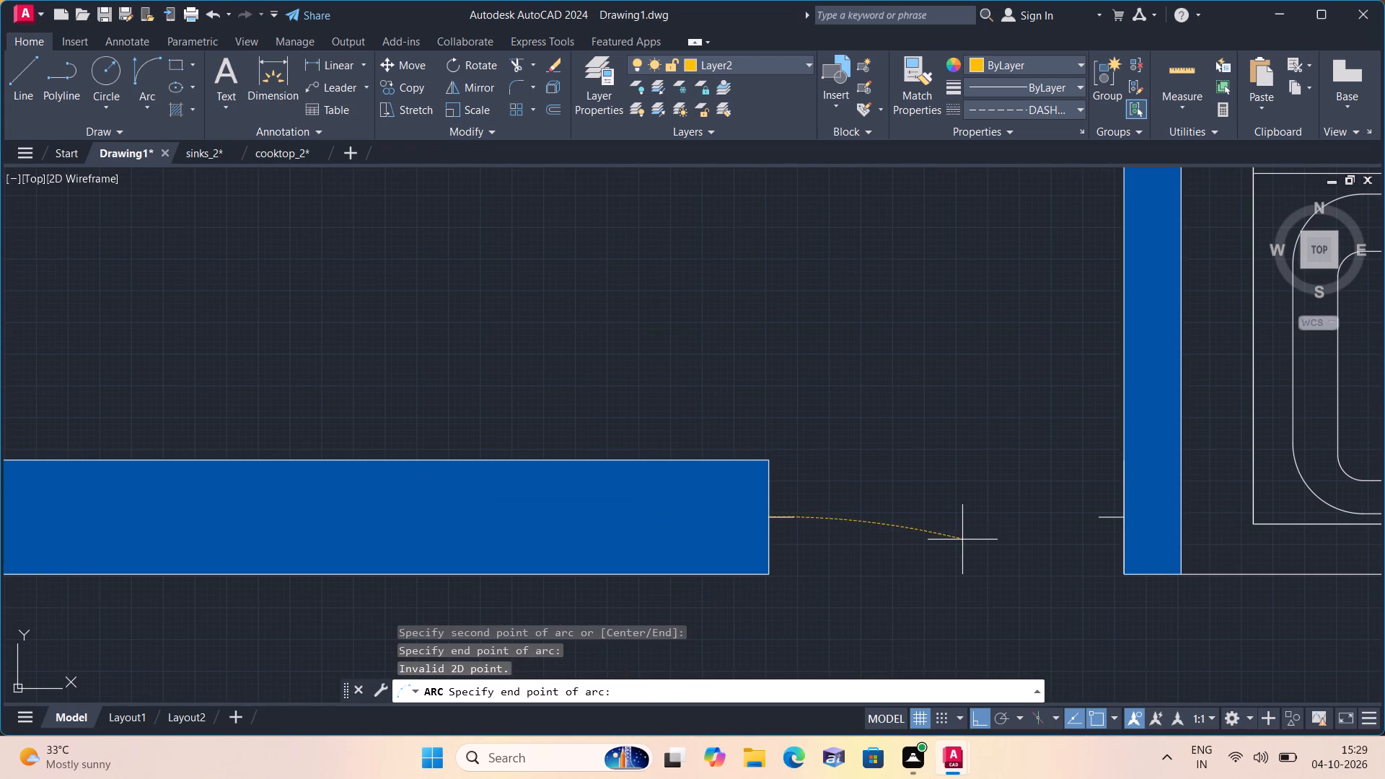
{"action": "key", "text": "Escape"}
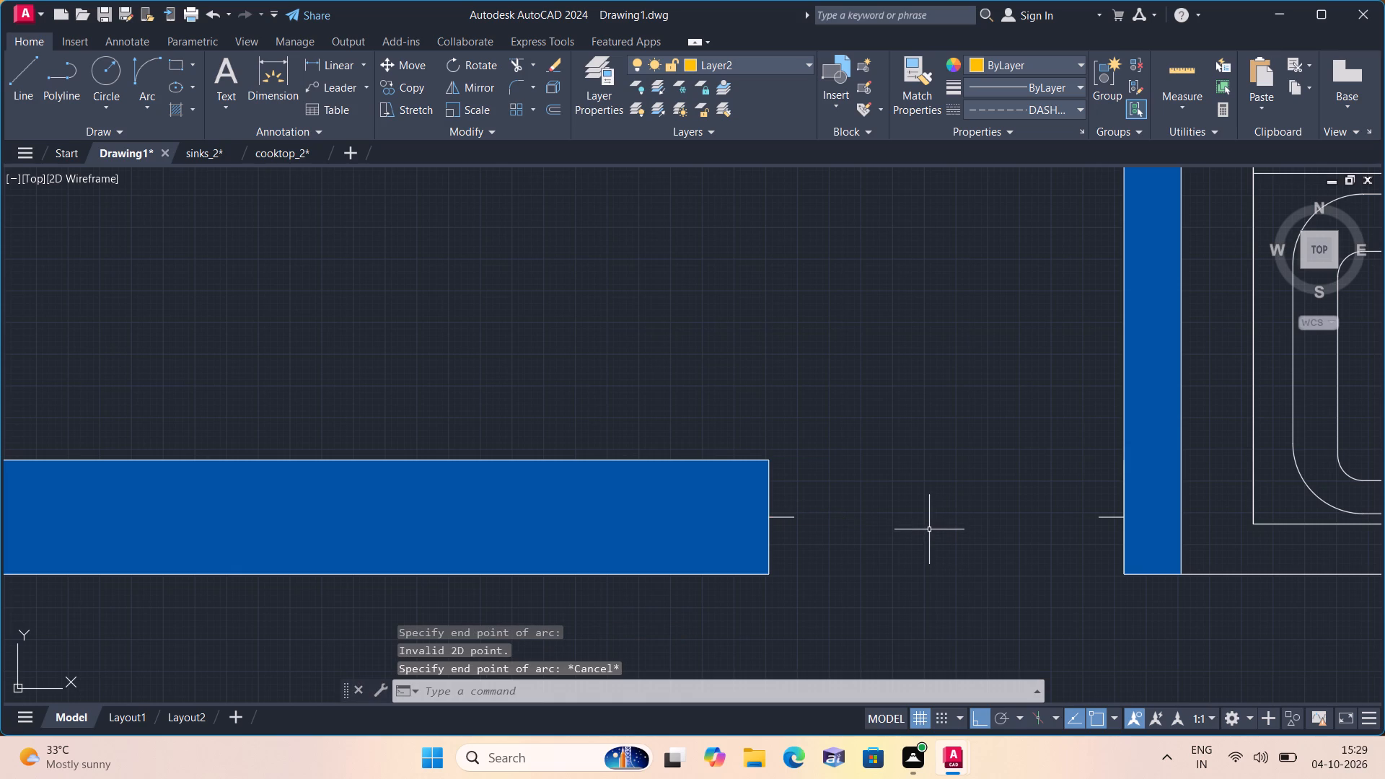
Trace the two short jamb ticks with Layer2 lines on the west and east sides of the KITCHEN's south doorway.
{"action": "type", "text": "l"}
{"action": "key", "text": "space"}
{"action": "scroll", "coordinate": [923, 527], "scroll_direction": "up", "scroll_amount": 2}
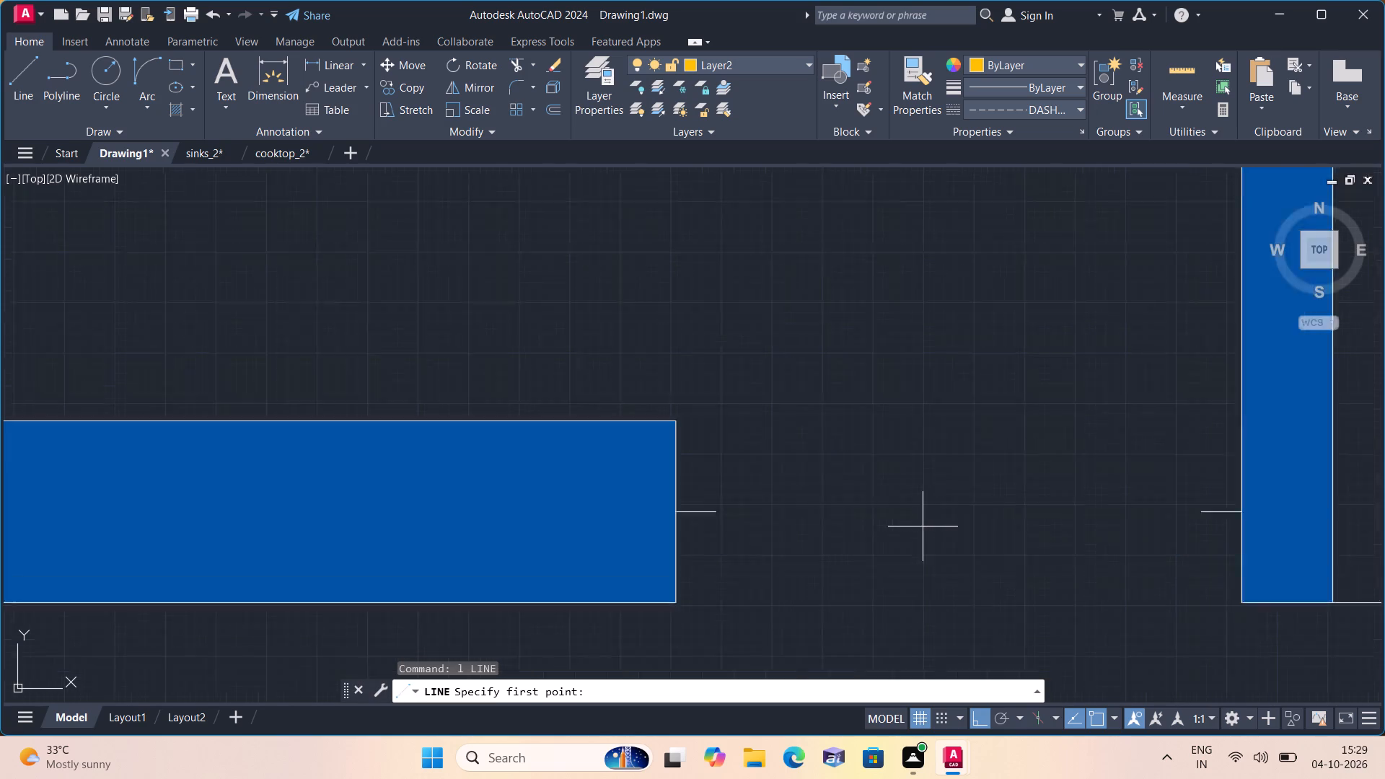
{"action": "scroll", "coordinate": [923, 527], "scroll_direction": "up", "scroll_amount": 1}
{"action": "scroll", "coordinate": [477, 512], "scroll_direction": "down", "scroll_amount": 2}
{"action": "left_click", "coordinate": [409, 504]}
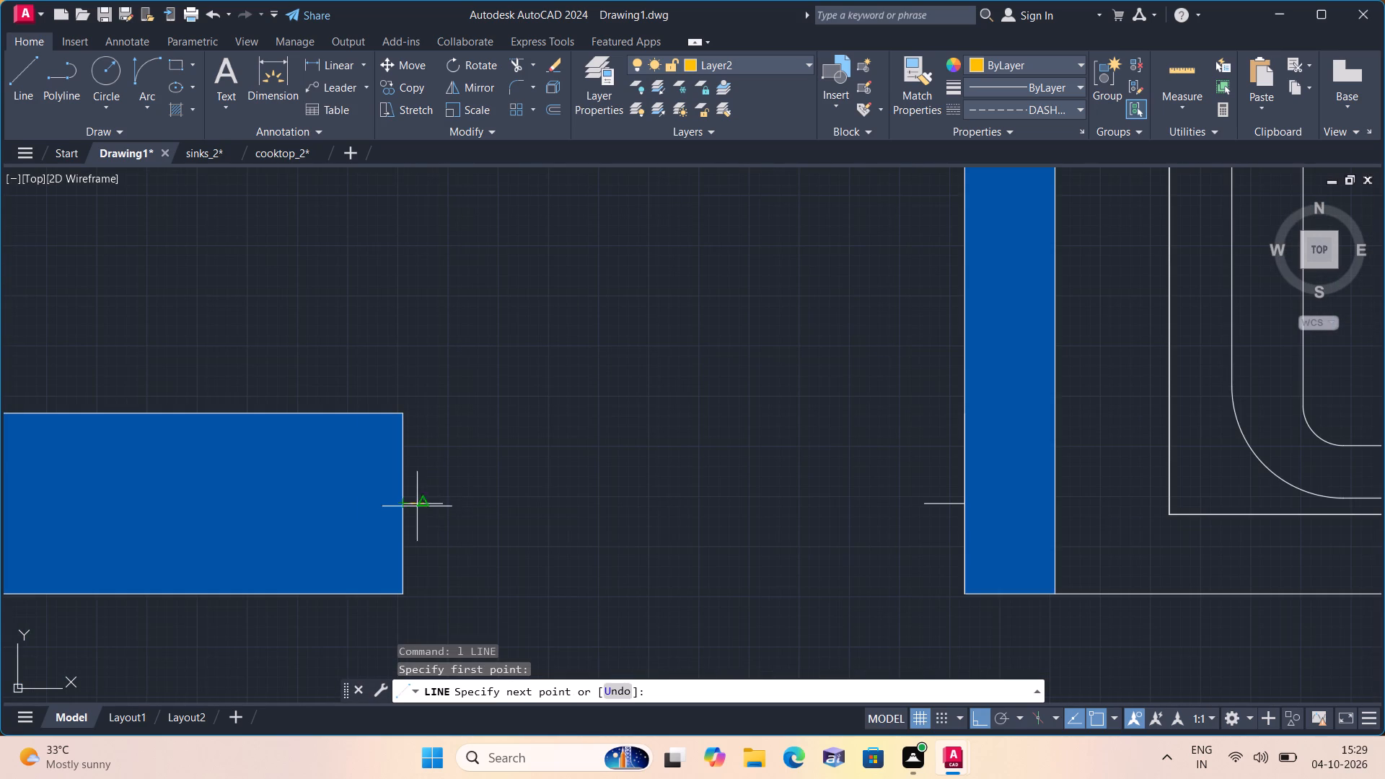
{"action": "left_click", "coordinate": [445, 505]}
{"action": "key", "text": "space"}
{"action": "key", "text": "space"}
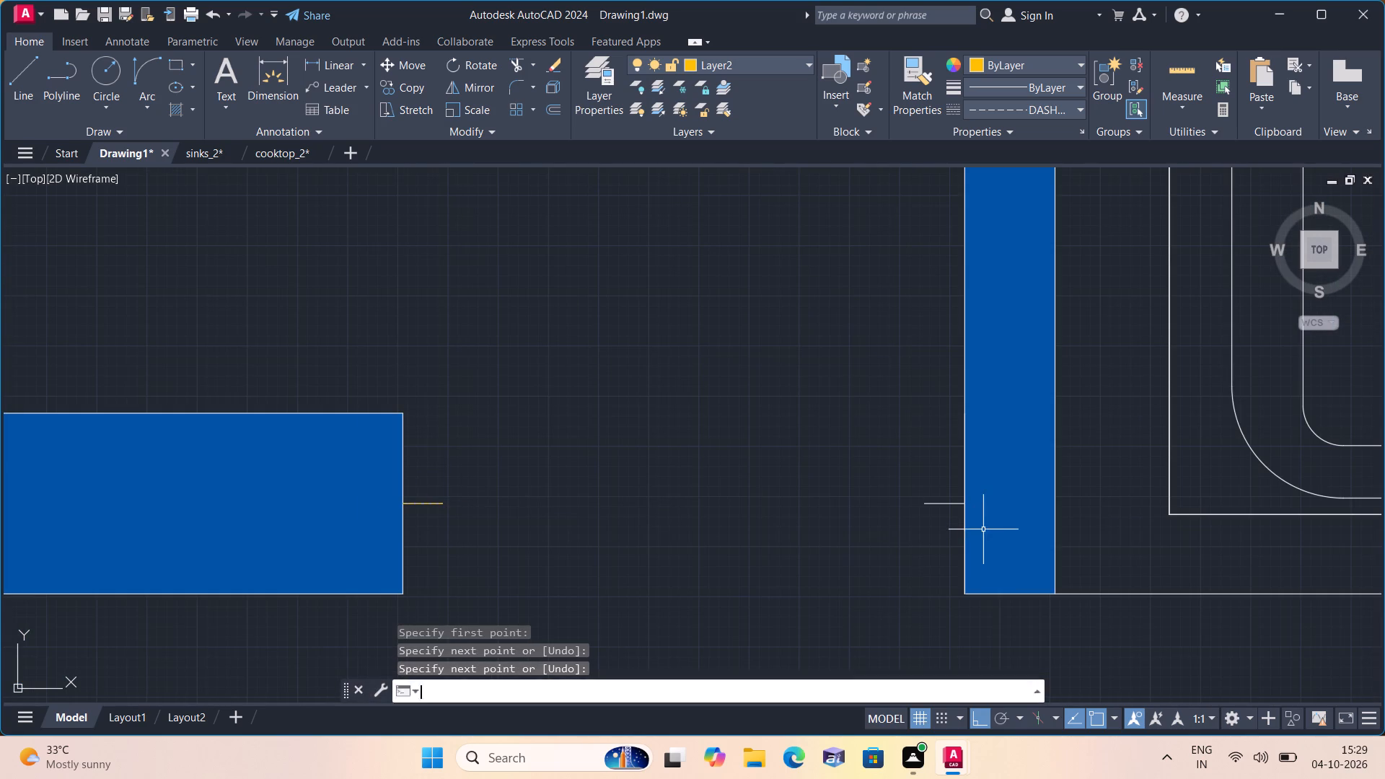
{"action": "left_click", "coordinate": [969, 499]}
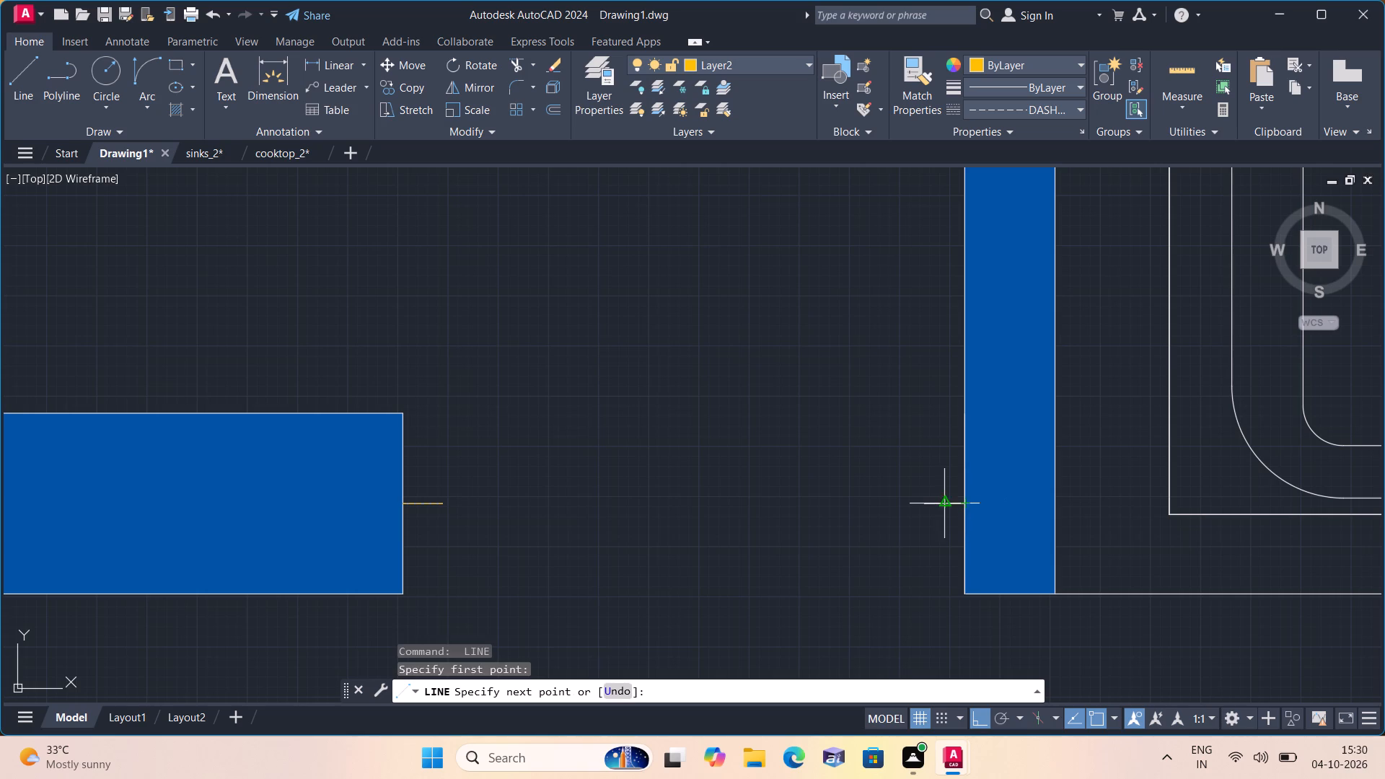
{"action": "left_click", "coordinate": [925, 503]}
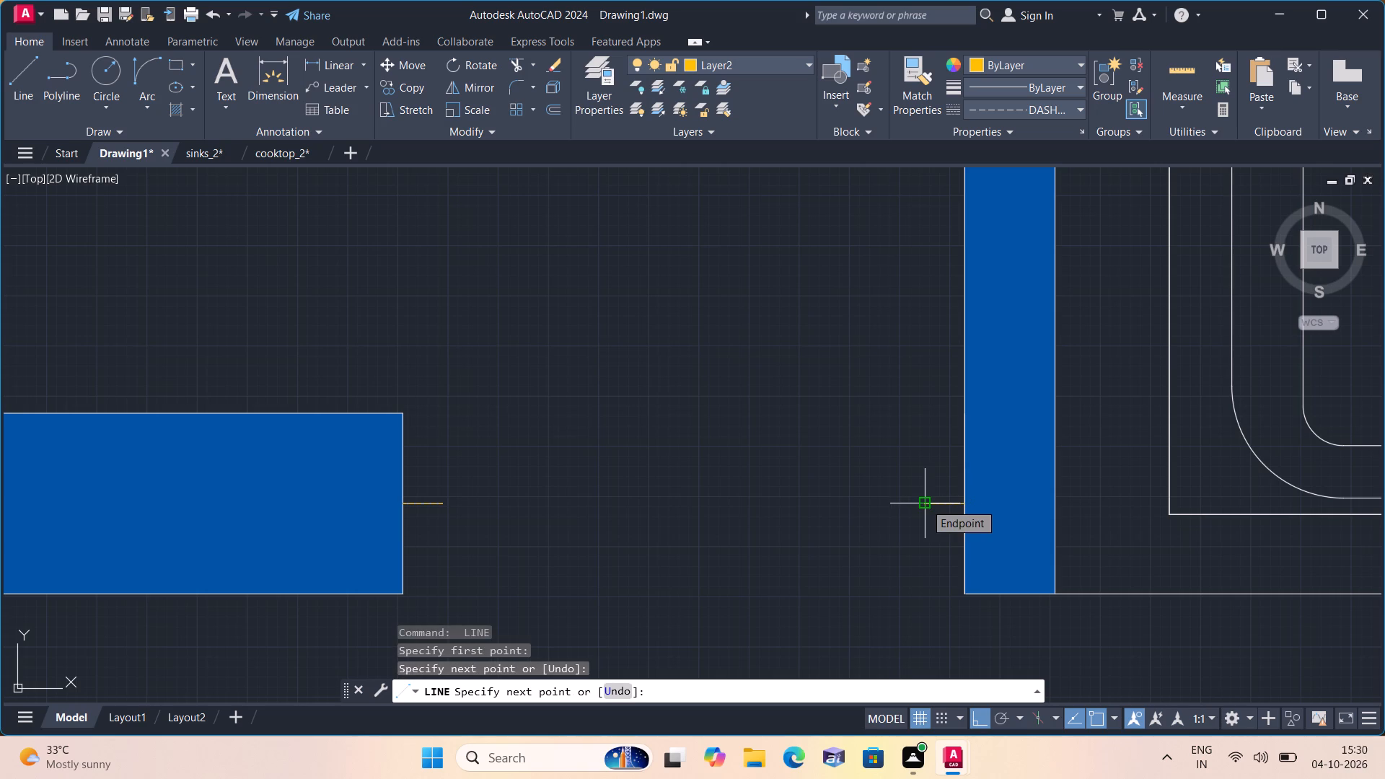
{"action": "key", "text": "space"}
Draw a 2' line due north from the free end of the KITCHEN doorway's east tick.
{"action": "key", "text": "space"}
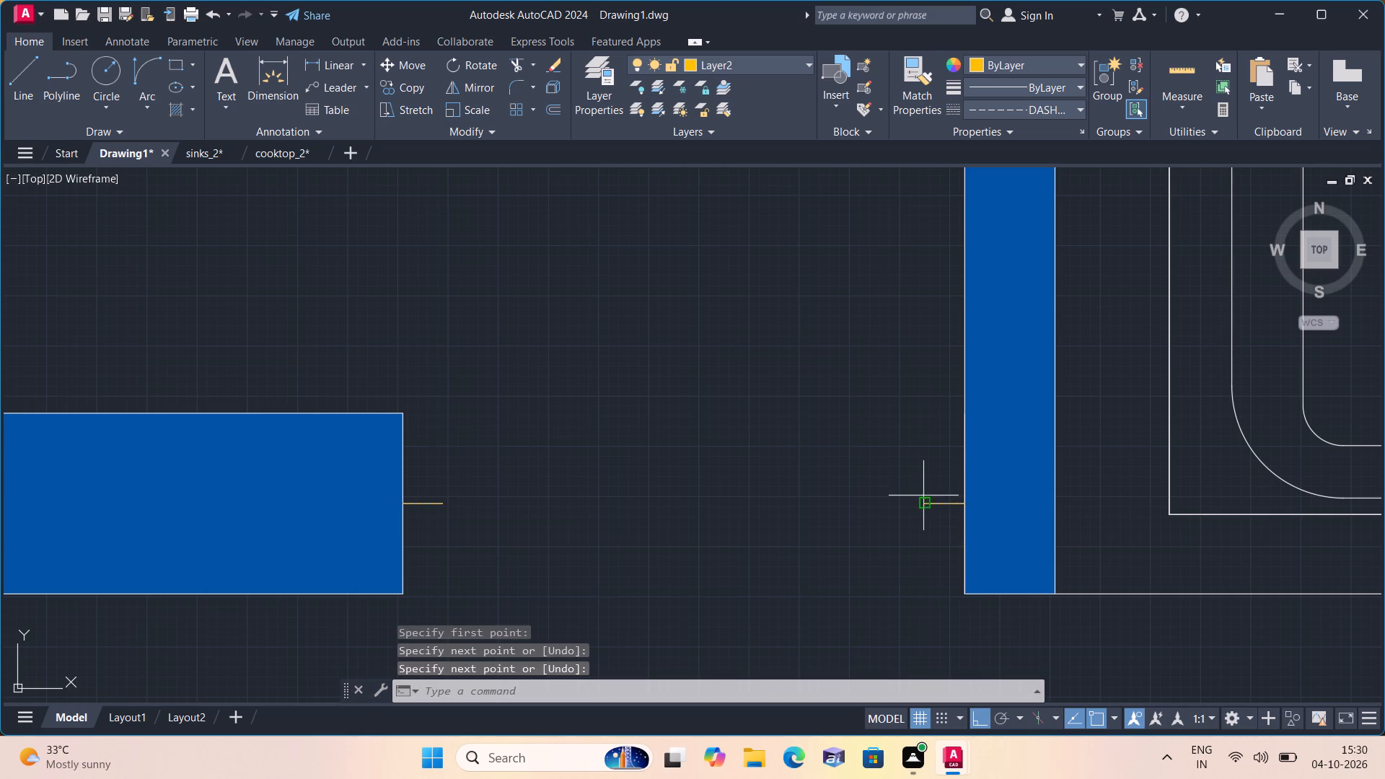
{"action": "left_click", "coordinate": [925, 502]}
{"action": "type", "text": "2'"}
{"action": "key", "text": "space"}
{"action": "key", "text": "Escape"}
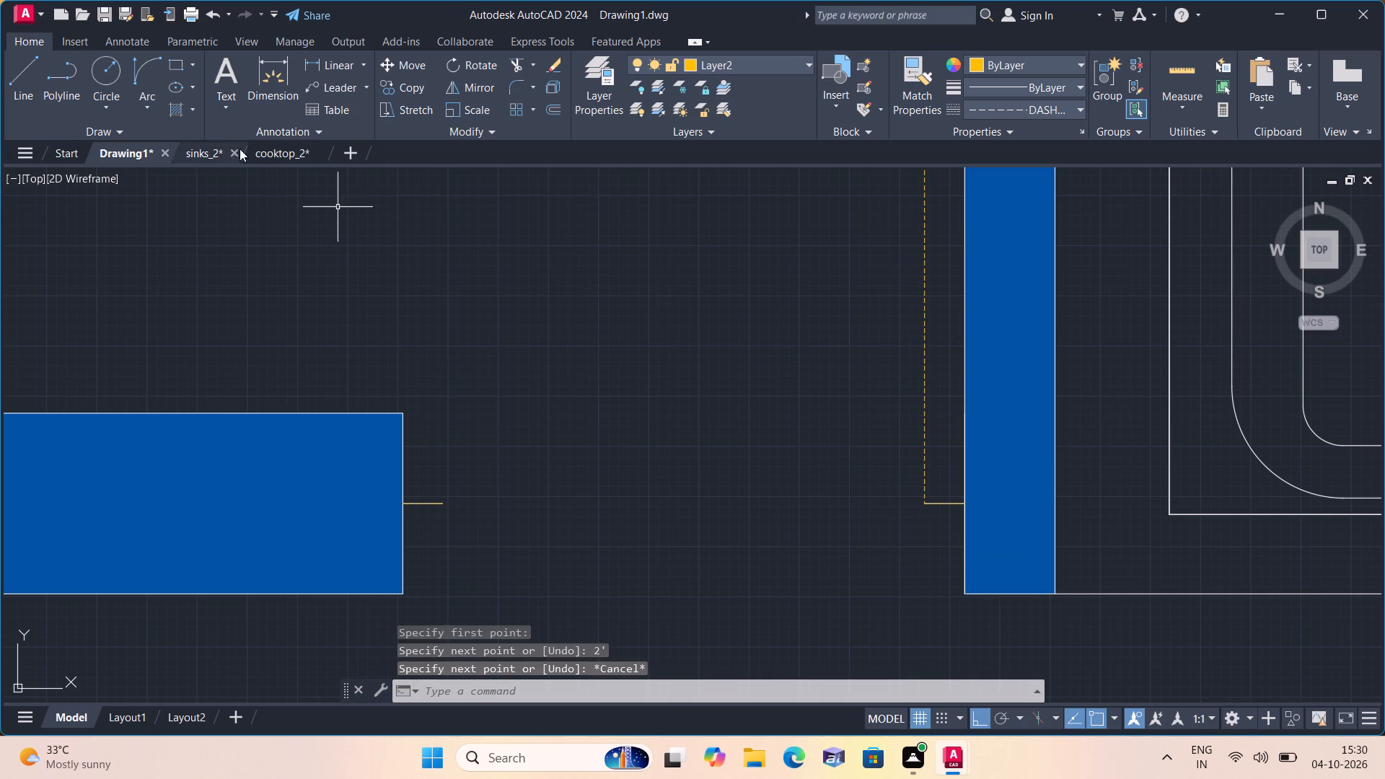
Draw a Start, End, Direction arc from the KITCHEN 2' line's north end to the west tick's free end, with its start tangent due west.
{"action": "left_click", "coordinate": [150, 105]}
{"action": "left_click", "coordinate": [189, 322]}
{"action": "scroll", "coordinate": [386, 322], "scroll_direction": "down", "scroll_amount": 1}
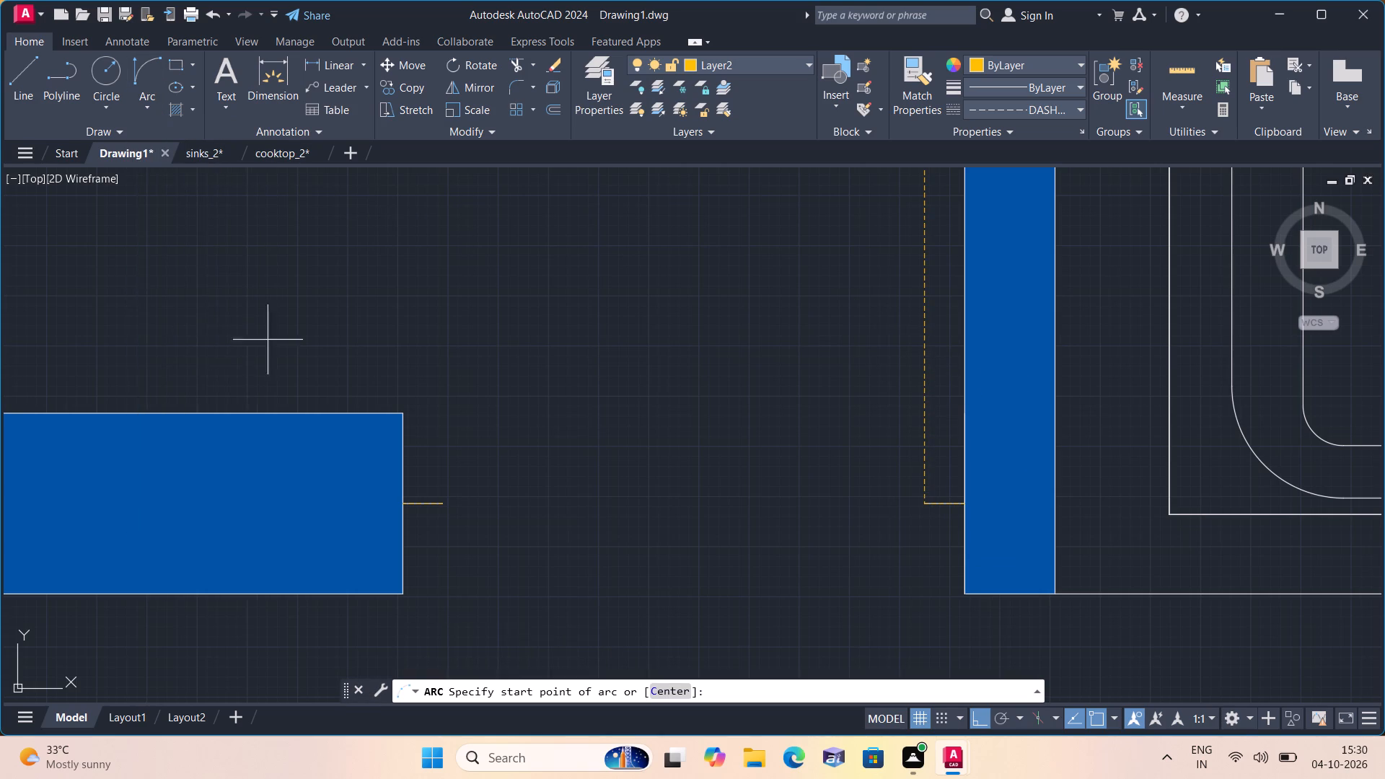
{"action": "middle_click_drag", "start_coordinate": [669, 236], "coordinate": [672, 320]}
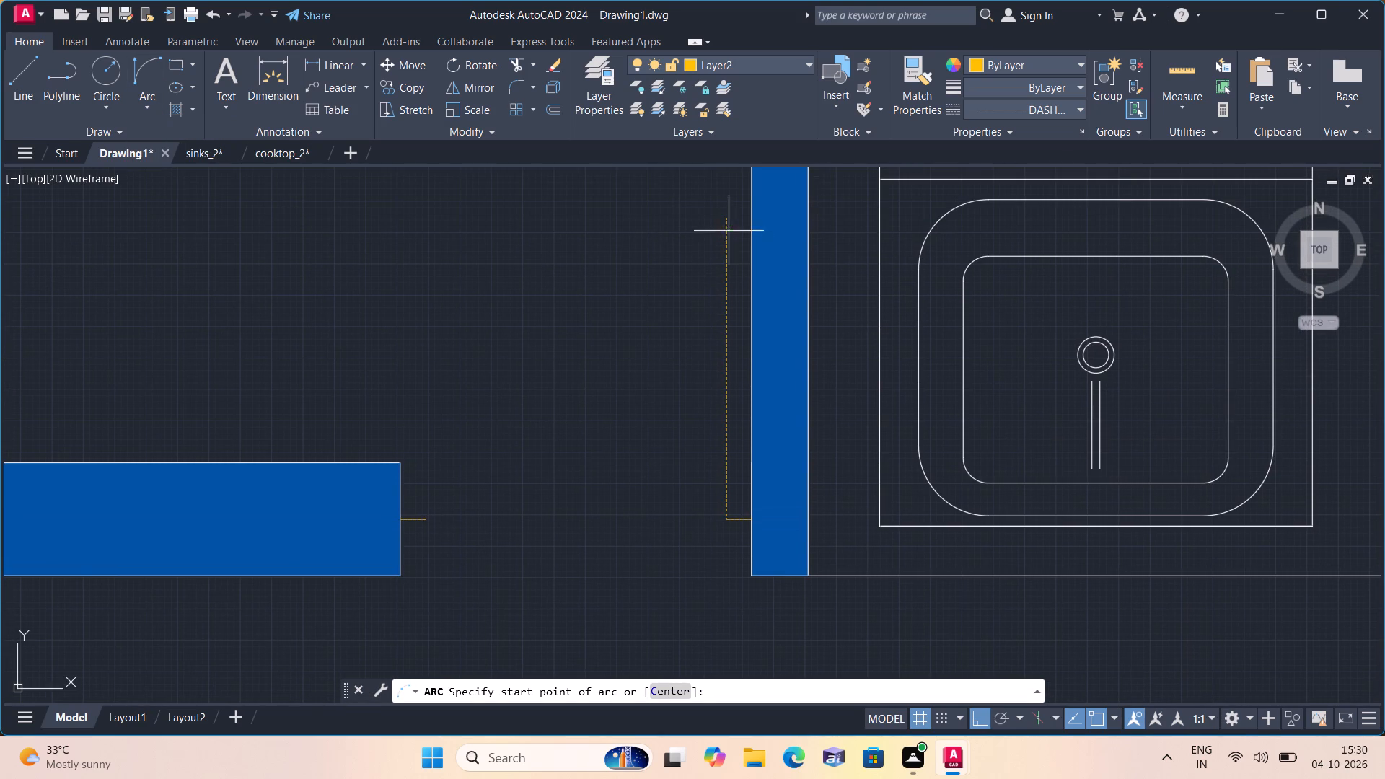
{"action": "left_click", "coordinate": [727, 219]}
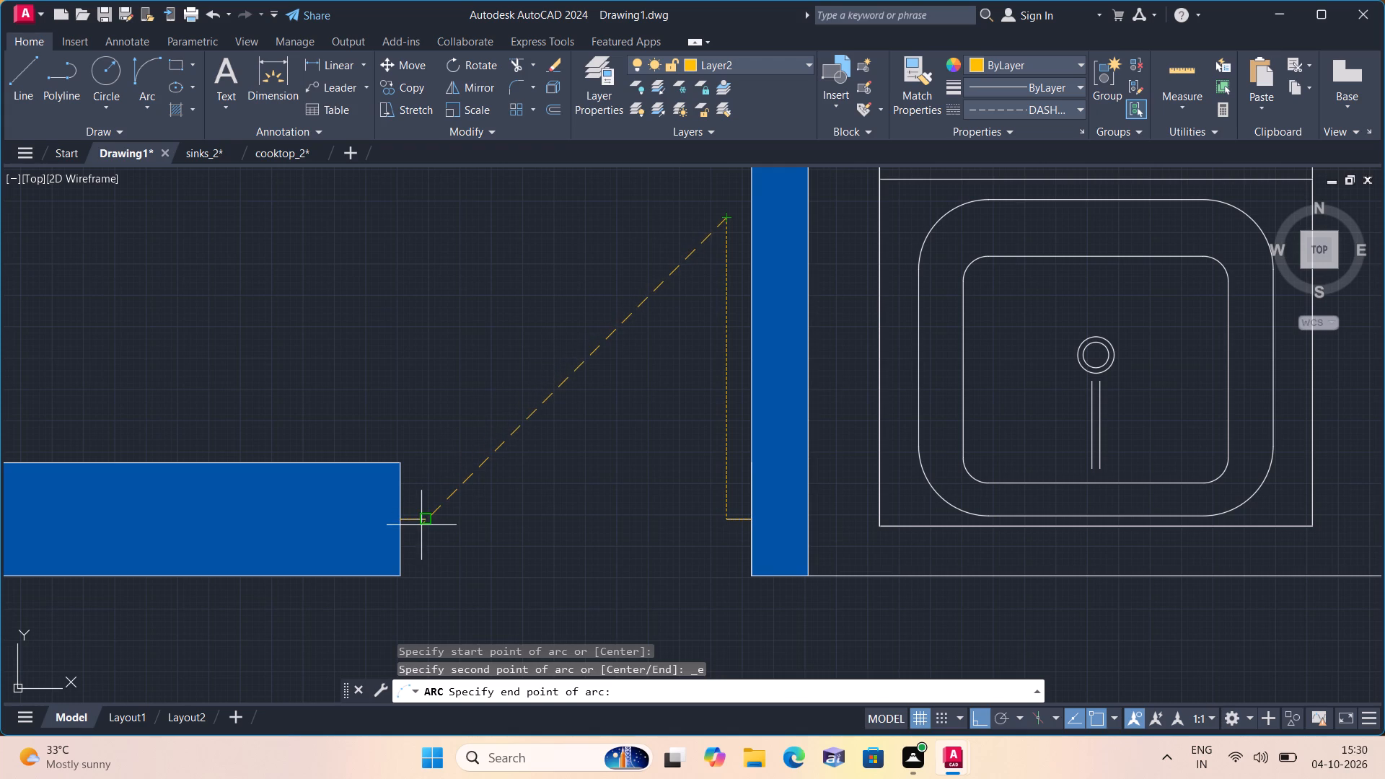
{"action": "left_click", "coordinate": [421, 519]}
{"action": "left_click", "coordinate": [427, 349]}
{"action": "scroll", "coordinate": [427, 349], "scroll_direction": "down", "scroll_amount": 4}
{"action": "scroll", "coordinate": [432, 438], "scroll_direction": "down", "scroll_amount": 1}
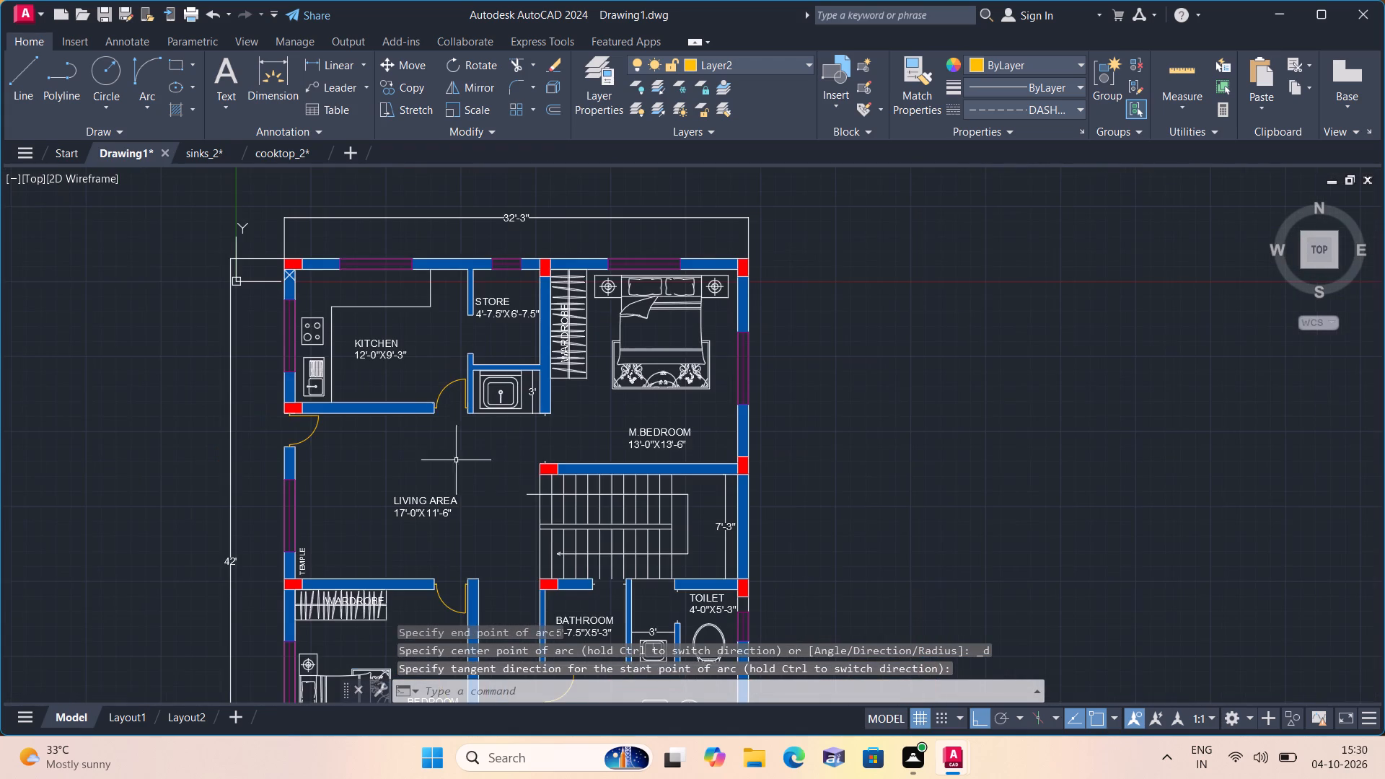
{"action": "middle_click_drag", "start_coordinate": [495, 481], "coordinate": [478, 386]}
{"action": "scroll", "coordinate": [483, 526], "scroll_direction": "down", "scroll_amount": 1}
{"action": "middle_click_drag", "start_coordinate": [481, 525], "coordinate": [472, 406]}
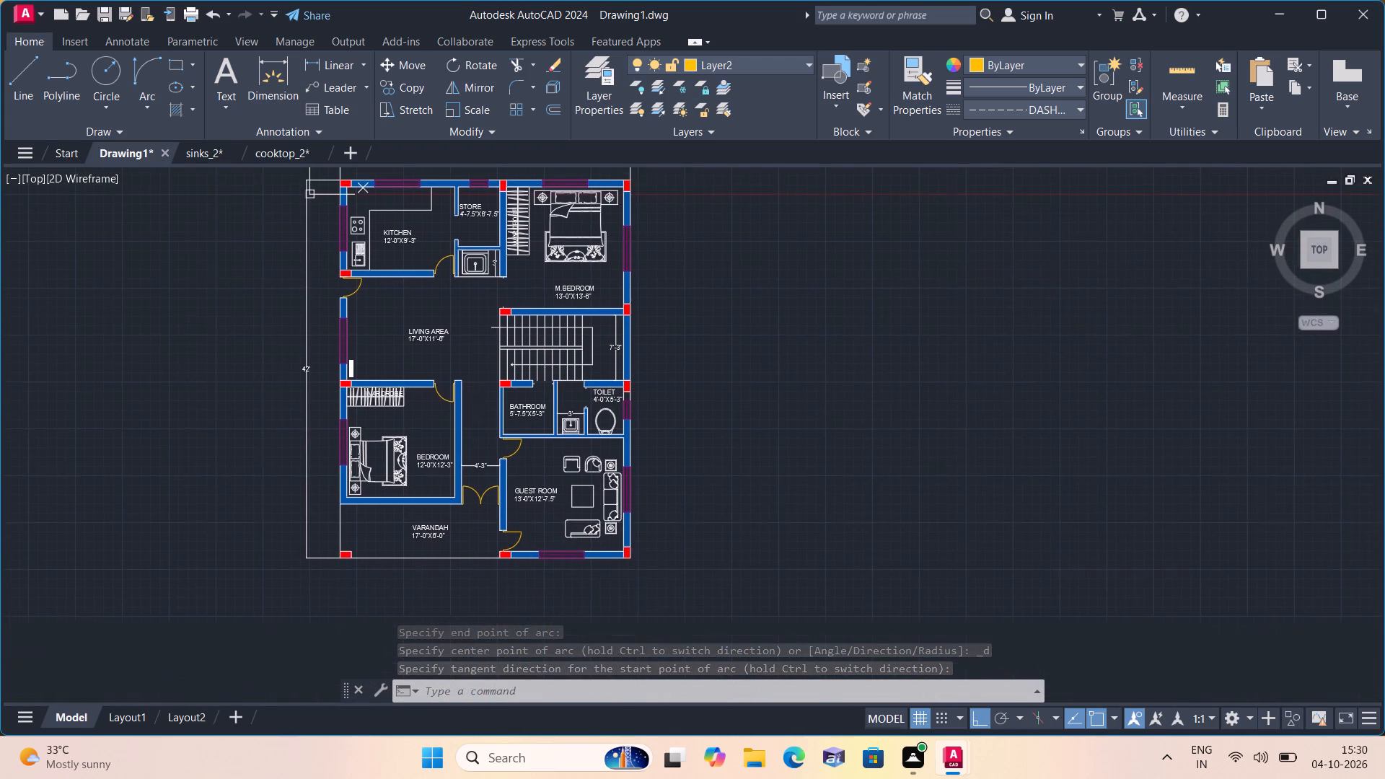
Trace the two short jamb ticks with Layer2 lines on the west and east sides of the BATHROOM's north doorway.
{"action": "scroll", "coordinate": [534, 402], "scroll_direction": "up", "scroll_amount": 2}
{"action": "middle_click_drag", "start_coordinate": [529, 367], "coordinate": [572, 483]}
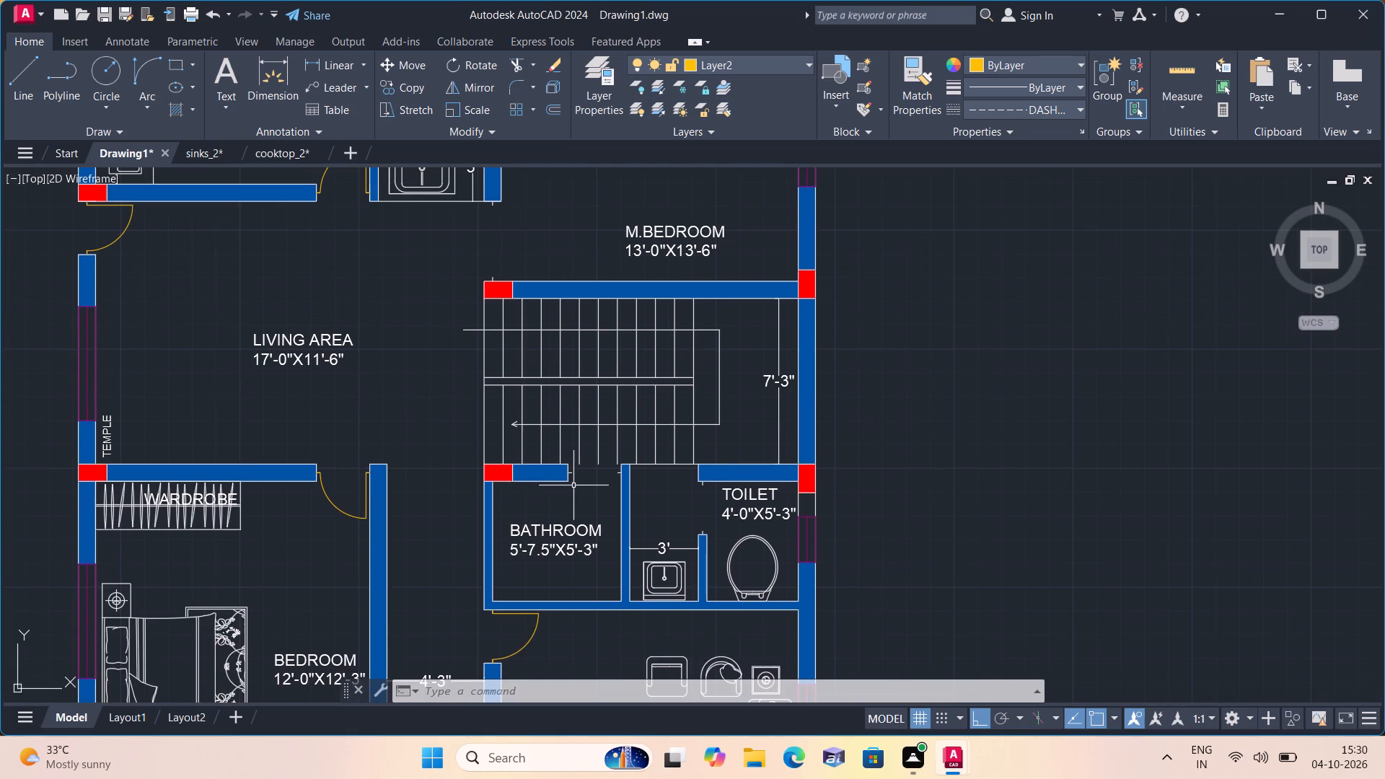
{"action": "type", "text": "l"}
{"action": "key", "text": "space"}
{"action": "scroll", "coordinate": [576, 477], "scroll_direction": "up", "scroll_amount": 3}
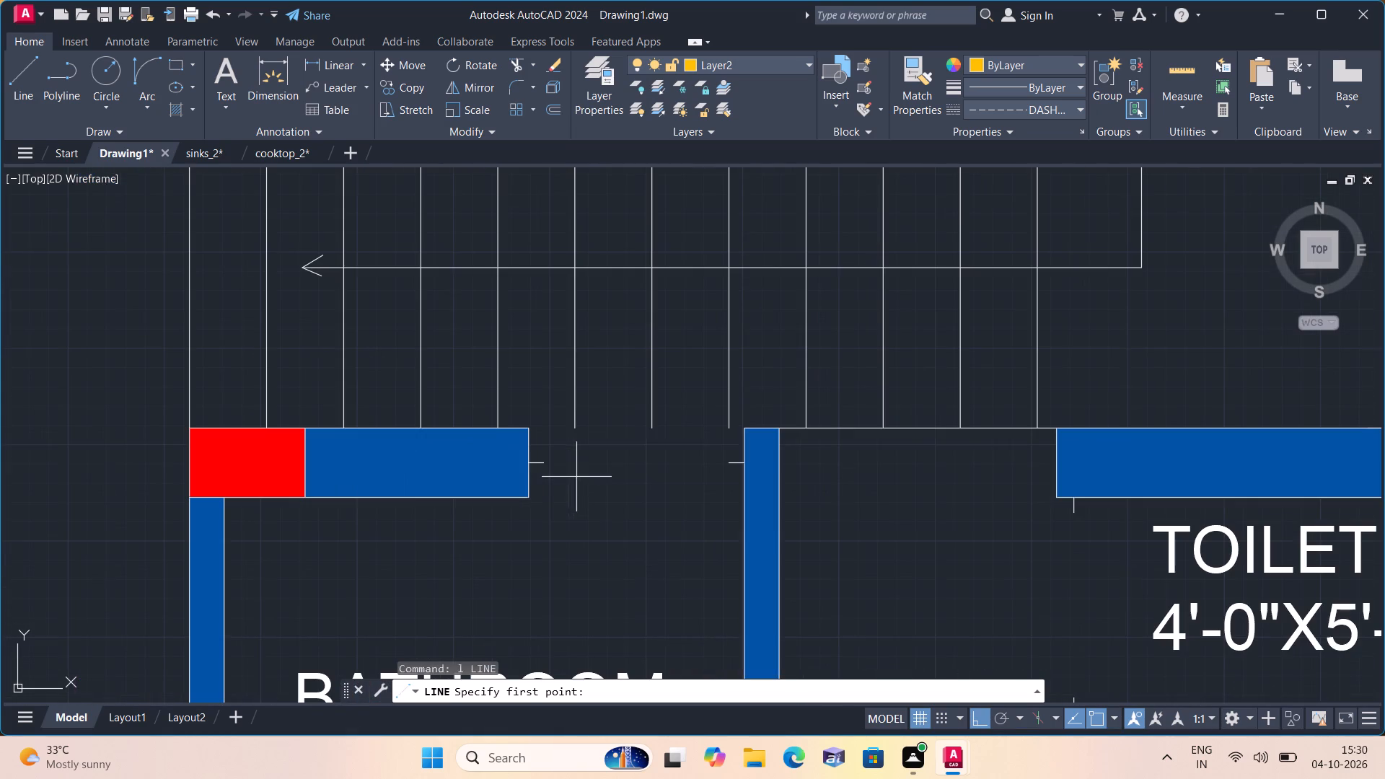
{"action": "left_click", "coordinate": [527, 467]}
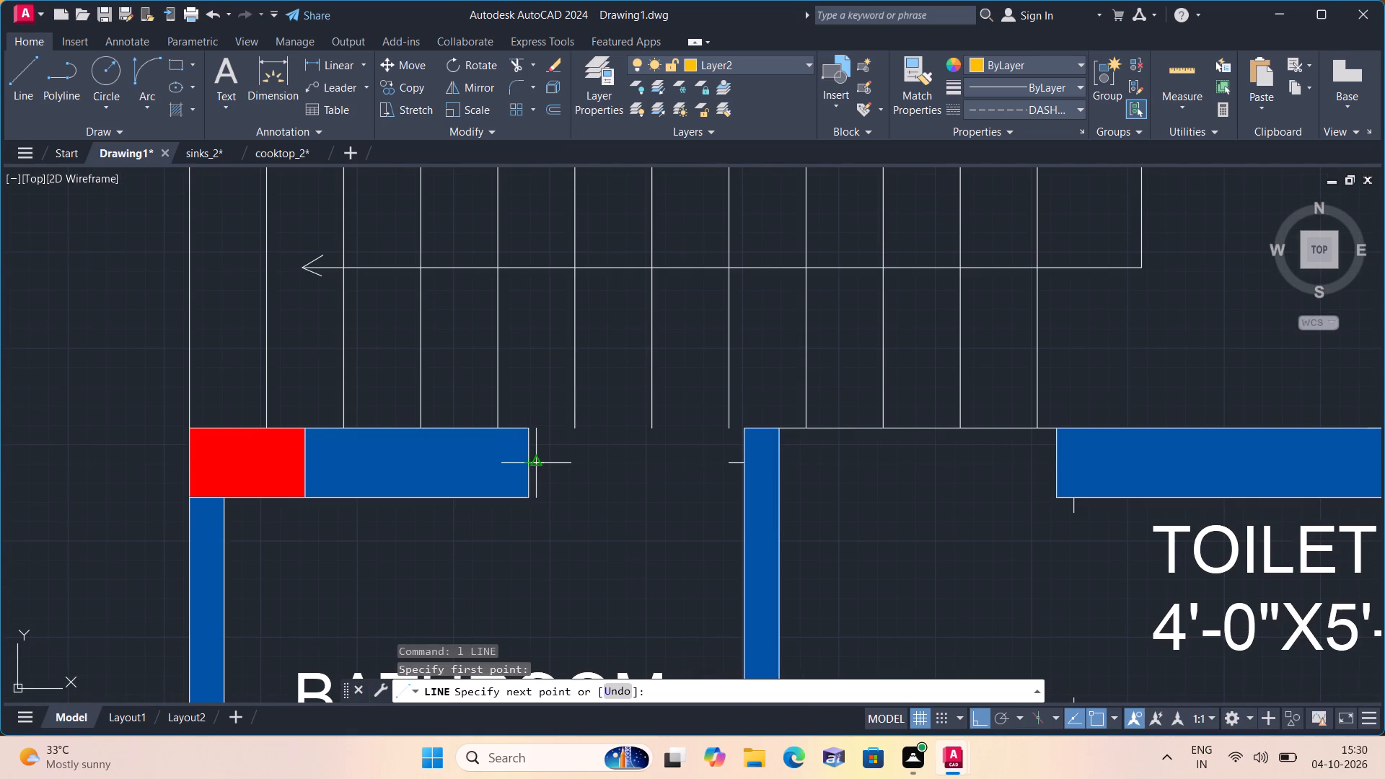
{"action": "left_click", "coordinate": [549, 467]}
{"action": "key", "text": "space"}
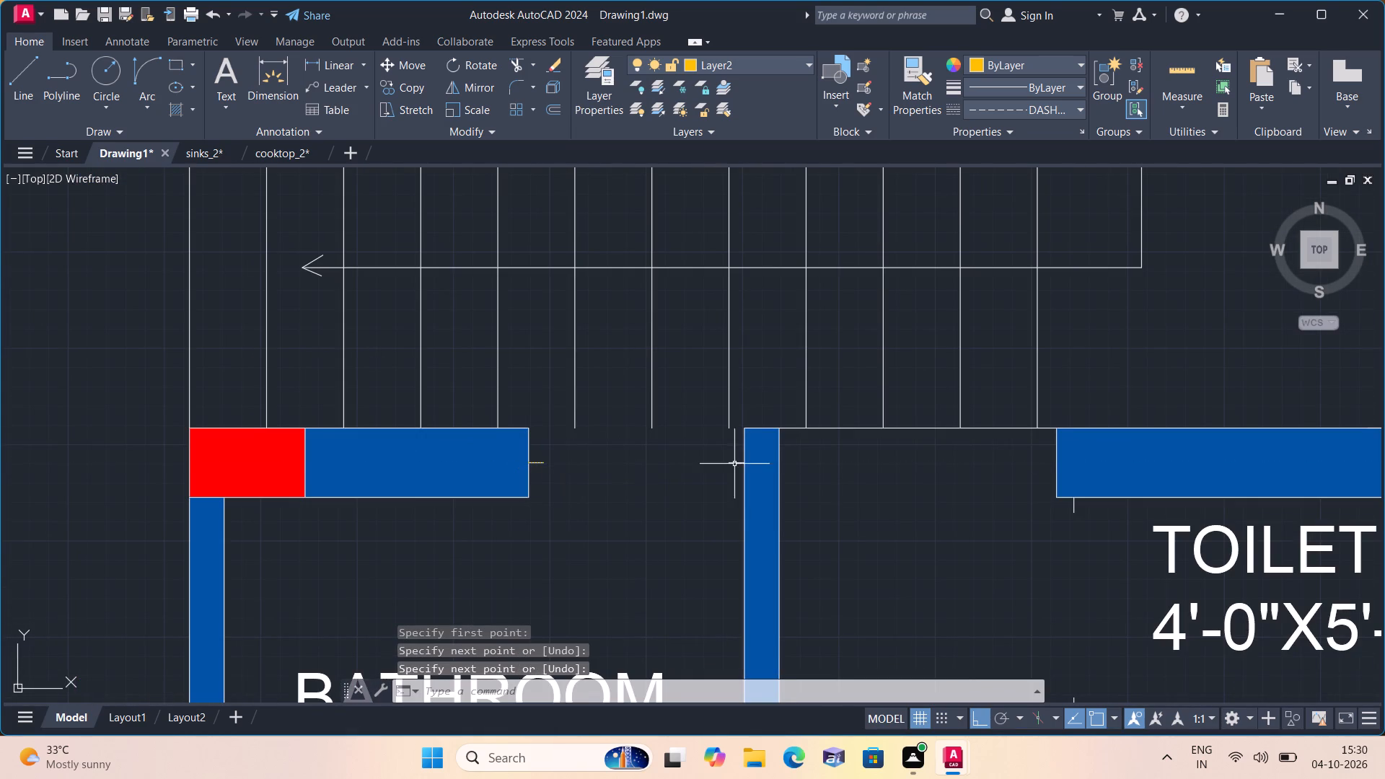
{"action": "scroll", "coordinate": [788, 457], "scroll_direction": "up", "scroll_amount": 2}
{"action": "key", "text": "space"}
{"action": "left_click", "coordinate": [673, 477]}
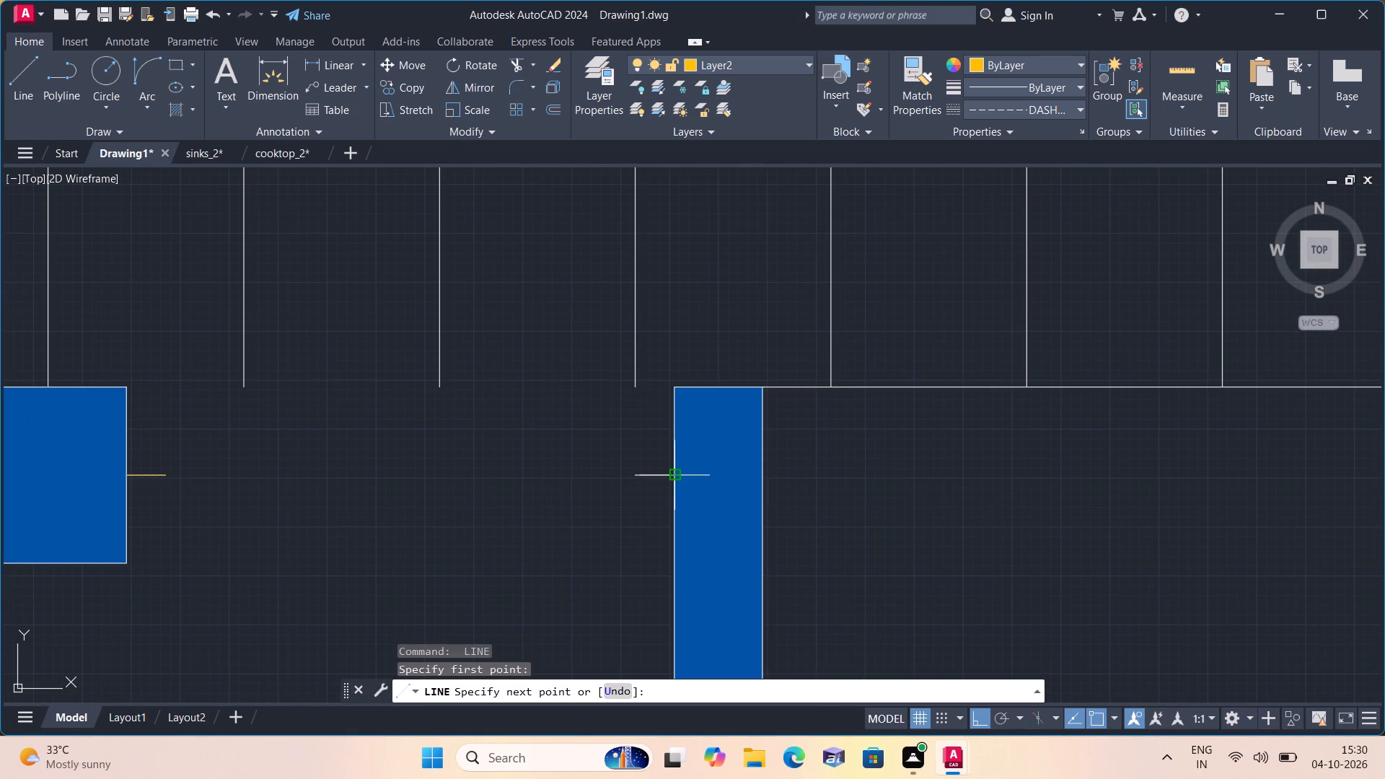
{"action": "left_click", "coordinate": [633, 477]}
{"action": "key", "text": "space"}
Draw a 2' line due south from the free end of the BATHROOM doorway's east tick.
{"action": "key", "text": "space"}
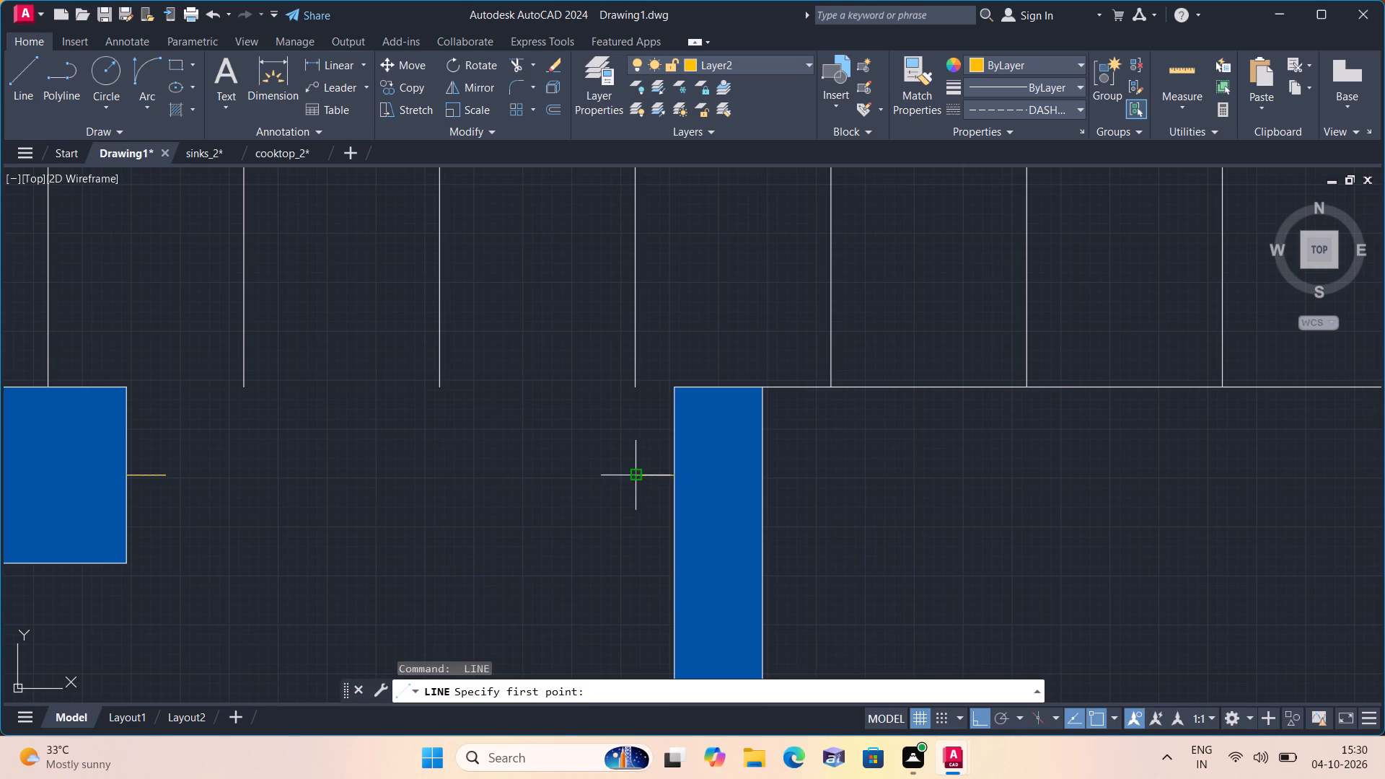
{"action": "left_click", "coordinate": [633, 475]}
{"action": "middle_click_drag", "start_coordinate": [618, 572], "coordinate": [614, 511]}
{"action": "scroll", "coordinate": [610, 525], "scroll_direction": "down", "scroll_amount": 1}
{"action": "type", "text": "2'"}
{"action": "key", "text": "space"}
{"action": "scroll", "coordinate": [615, 509], "scroll_direction": "down", "scroll_amount": 2}
{"action": "key", "text": "Escape"}
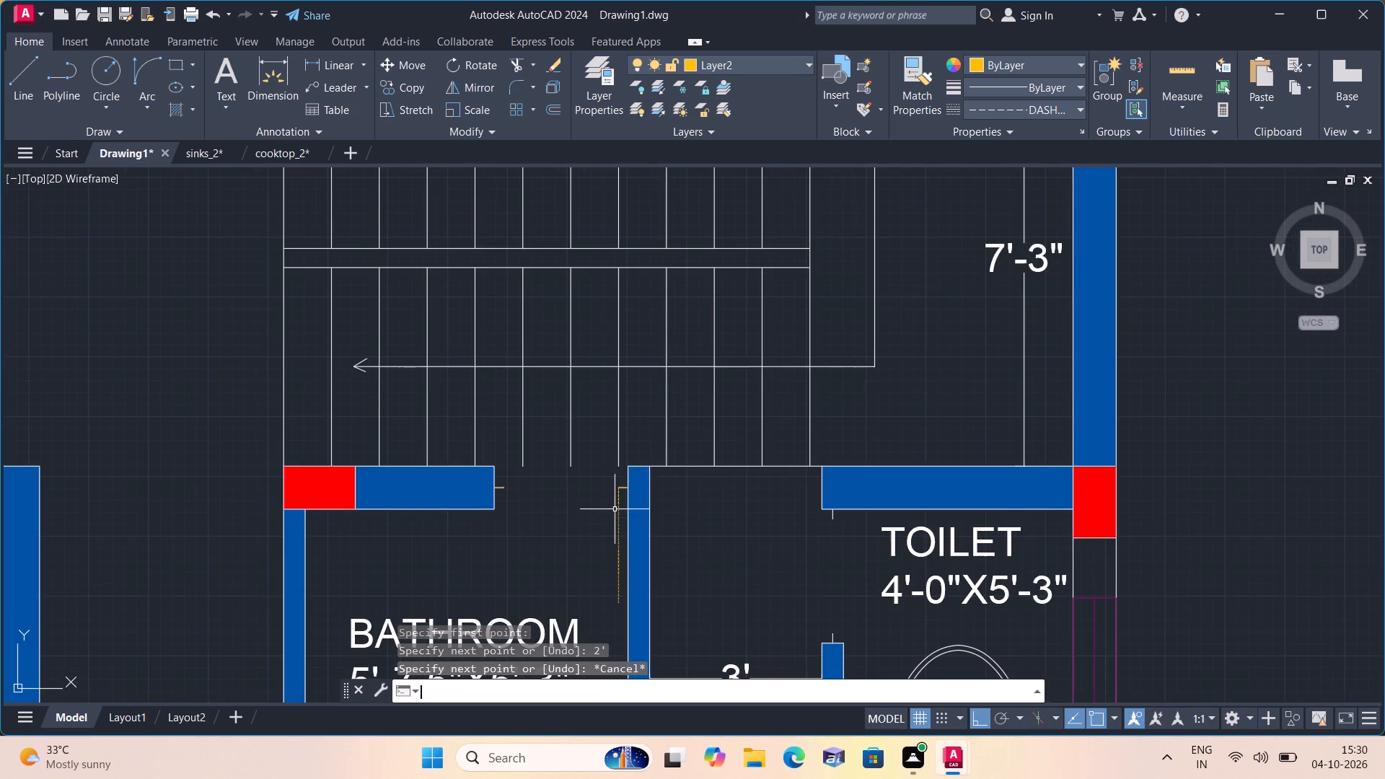
Draw a Start, End, Direction arc from the BATHROOM 2' line's south end to the west tick's free end, with its start tangent due west.
{"action": "left_click", "coordinate": [149, 107]}
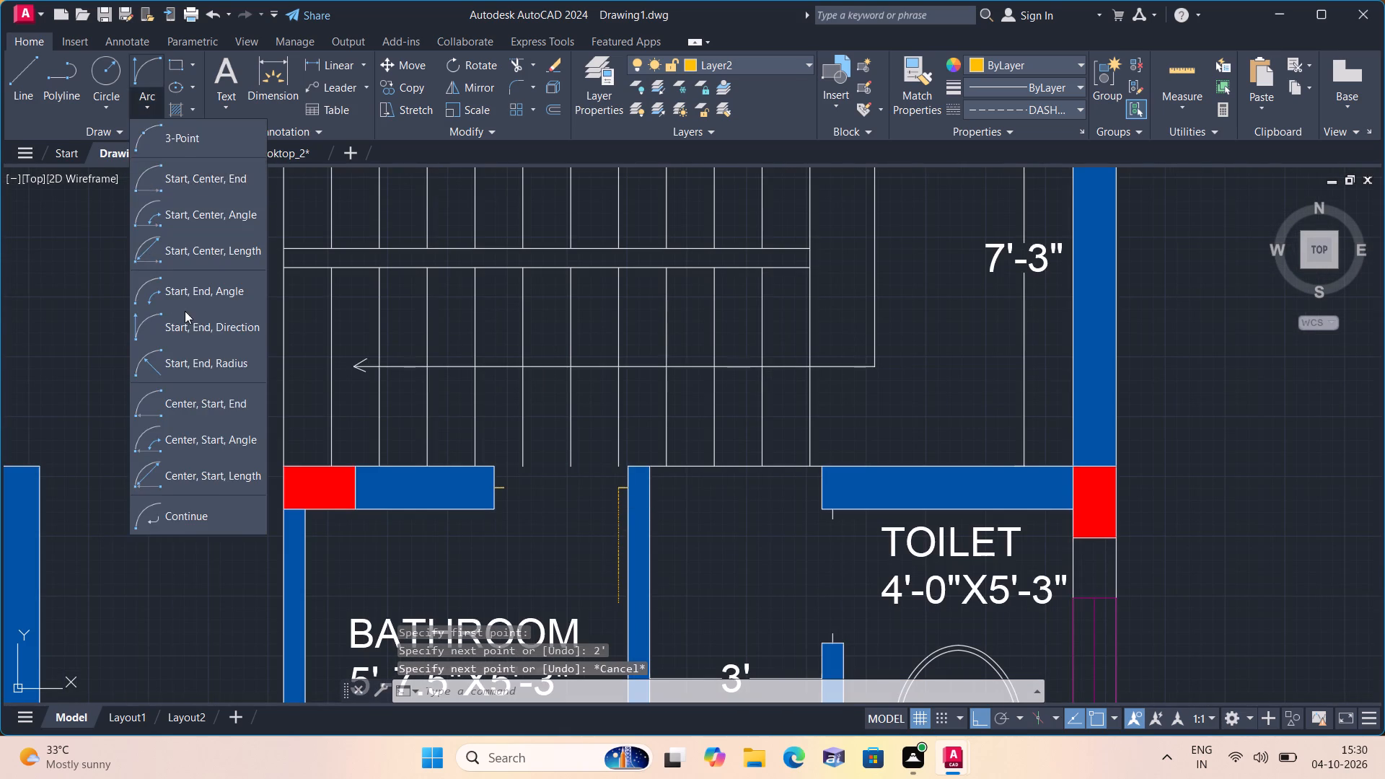
{"action": "left_click", "coordinate": [198, 326]}
{"action": "scroll", "coordinate": [584, 665], "scroll_direction": "up", "scroll_amount": 2}
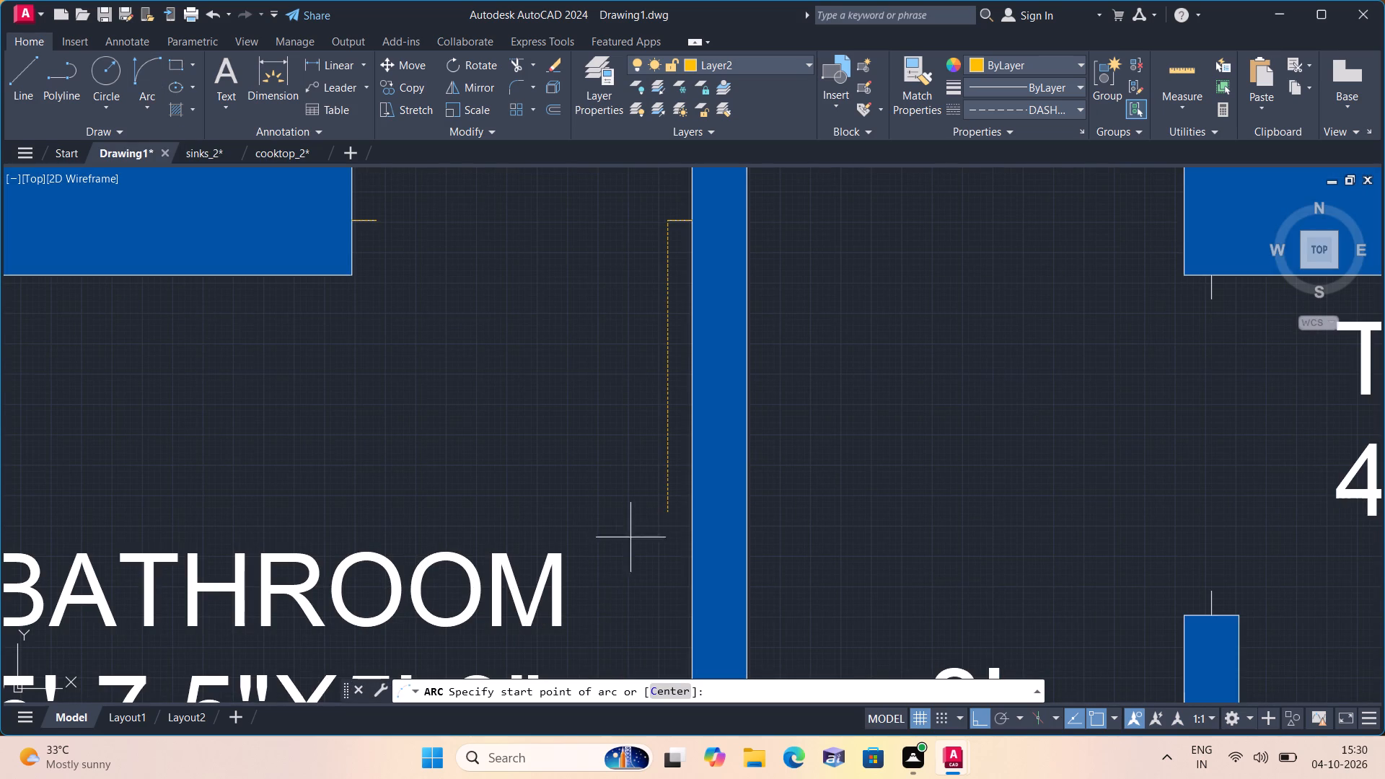
{"action": "left_click", "coordinate": [668, 513]}
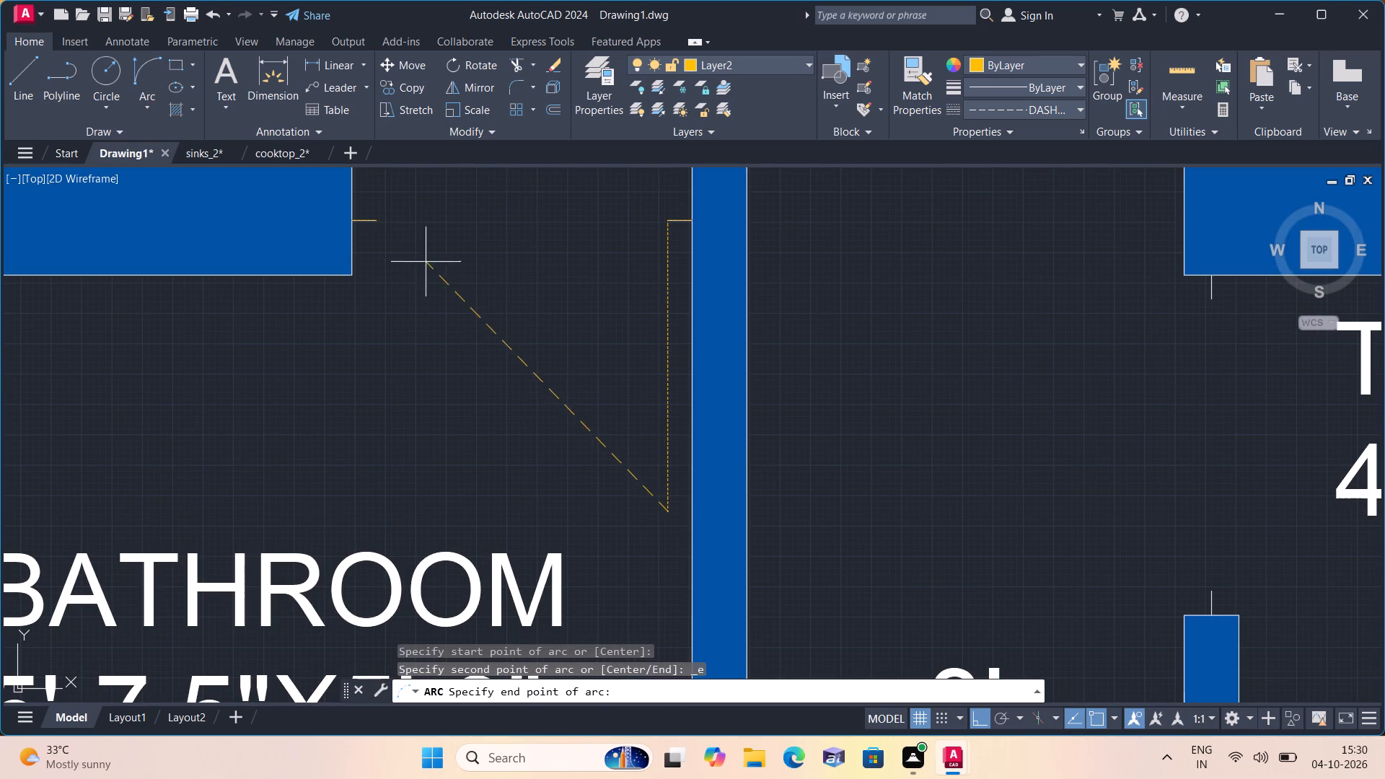
{"action": "left_click", "coordinate": [376, 217]}
{"action": "left_click", "coordinate": [367, 340]}
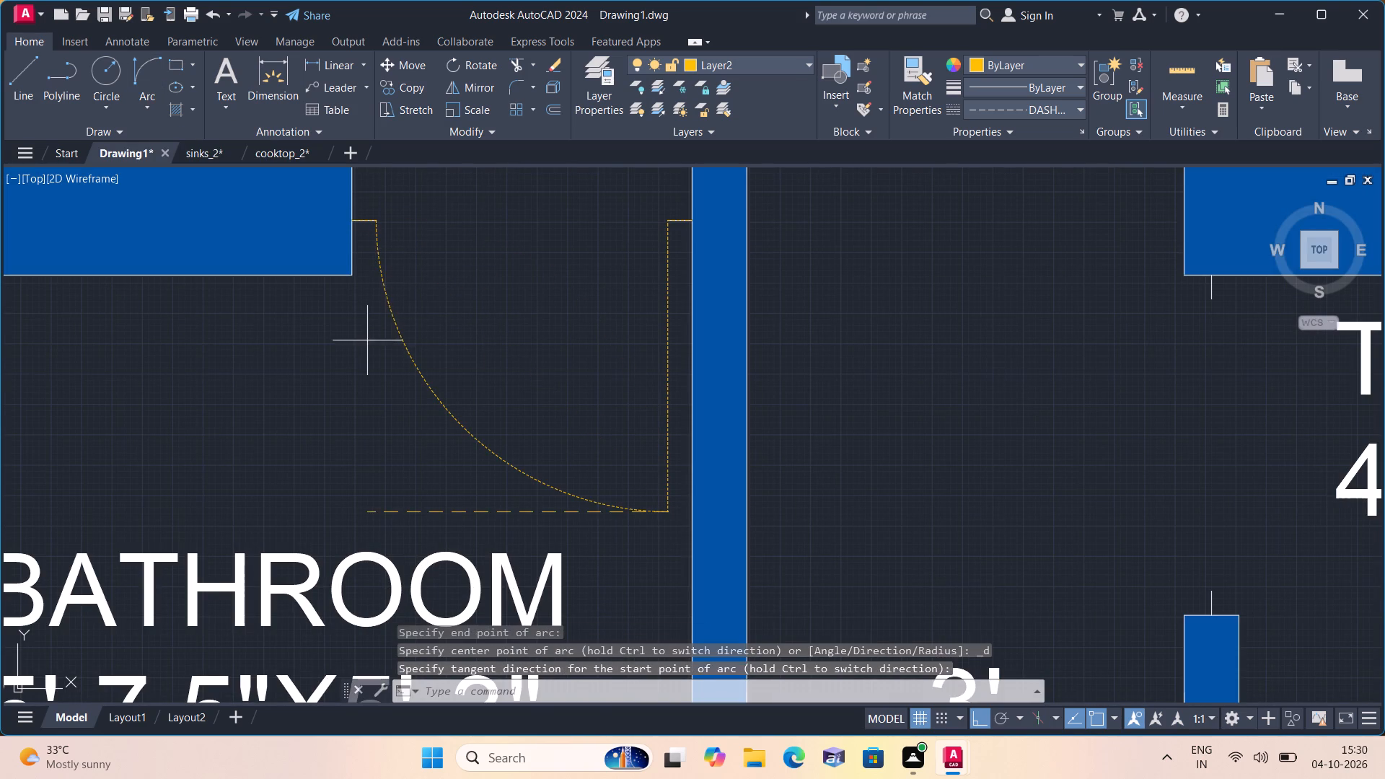
Trace the TOILET doorway's north jamb tick with a Layer2 line and continue it 2' due east from the tick's free end.
{"action": "scroll", "coordinate": [369, 358], "scroll_direction": "down", "scroll_amount": 4}
{"action": "key", "text": "l"}
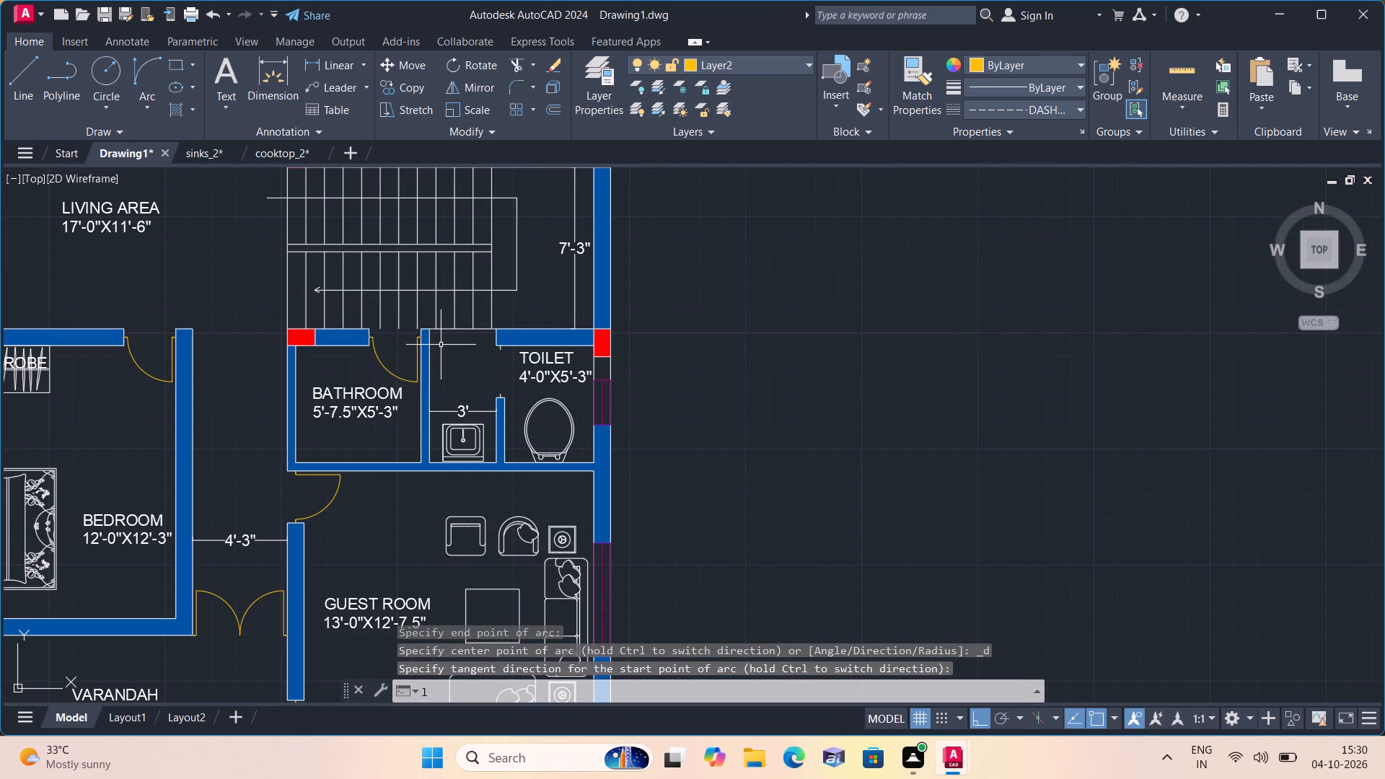
{"action": "key", "text": "space"}
{"action": "scroll", "coordinate": [519, 364], "scroll_direction": "up", "scroll_amount": 3}
{"action": "scroll", "coordinate": [455, 296], "scroll_direction": "up", "scroll_amount": 1}
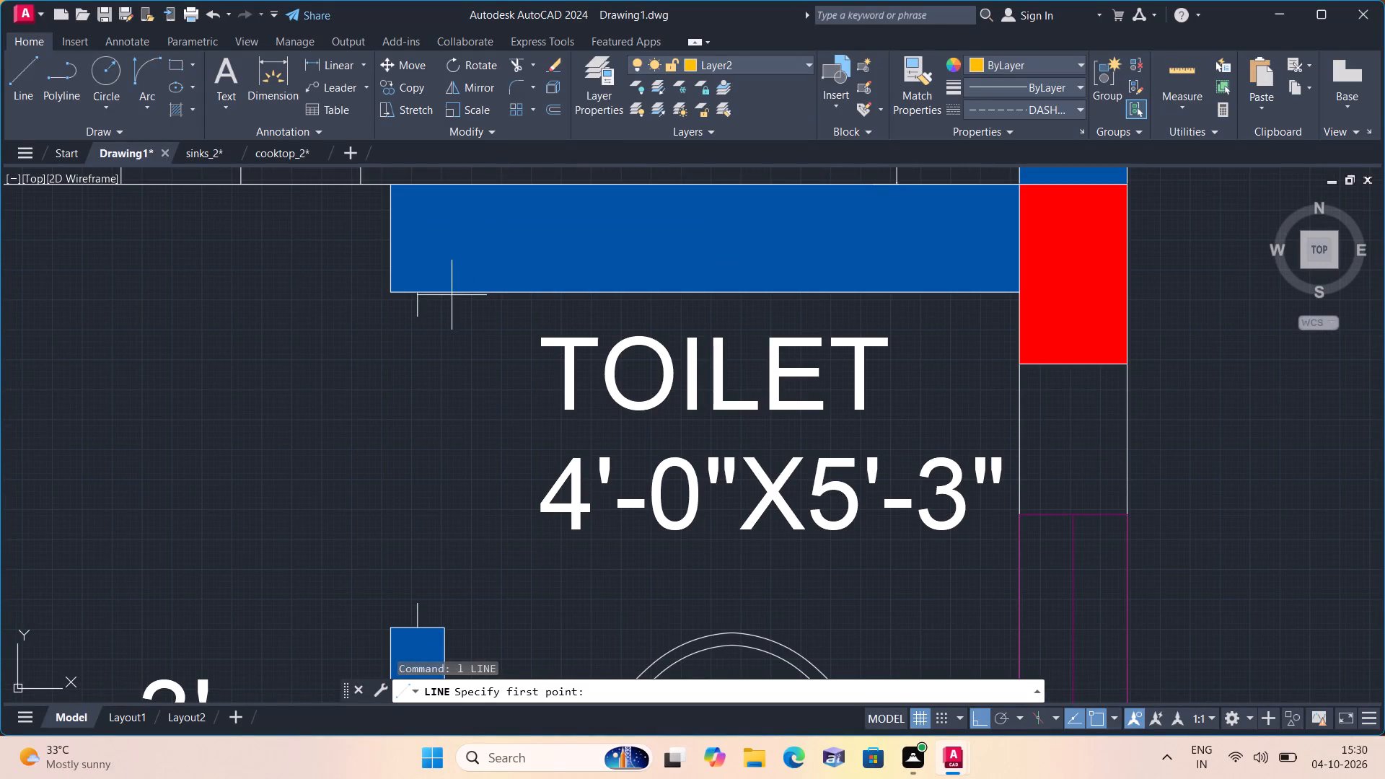
{"action": "left_click", "coordinate": [421, 295]}
{"action": "left_click", "coordinate": [418, 316]}
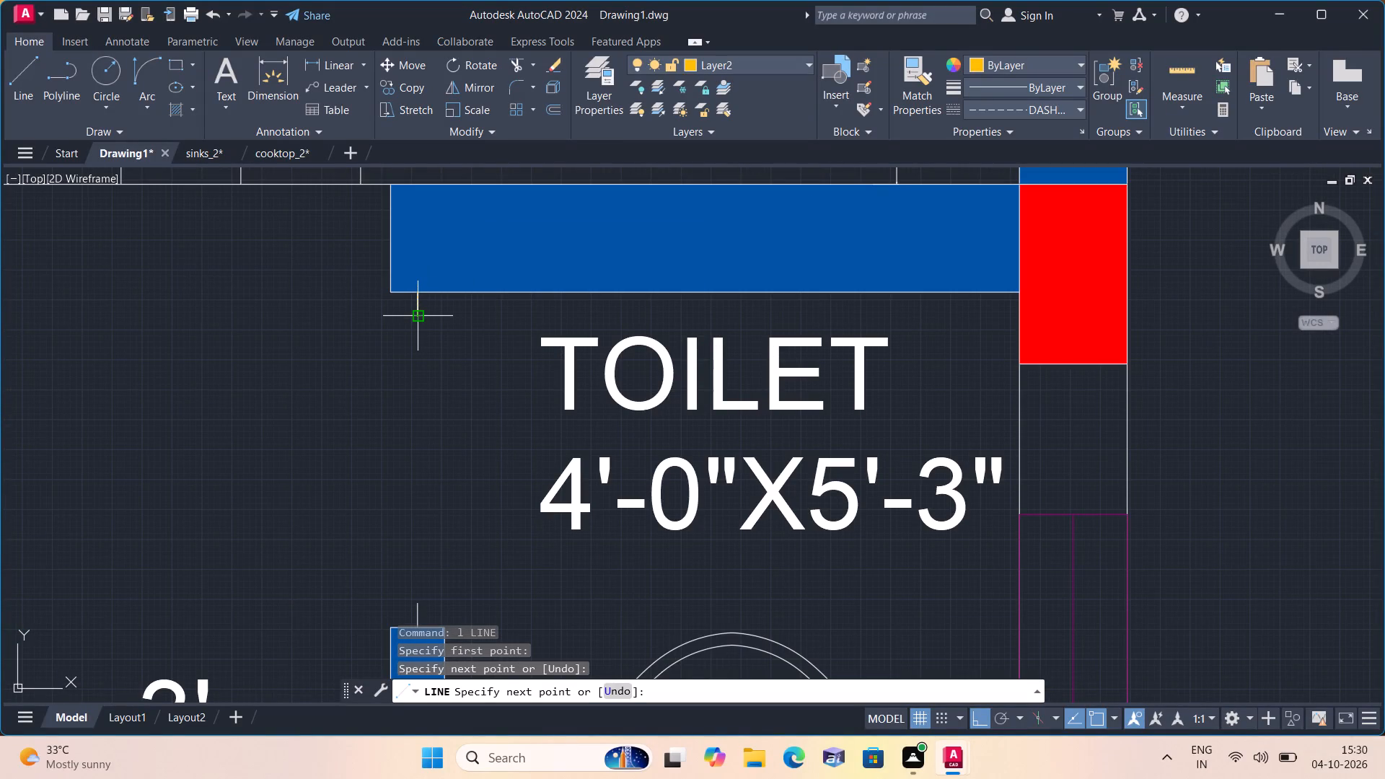
{"action": "type", "text": "2'"}
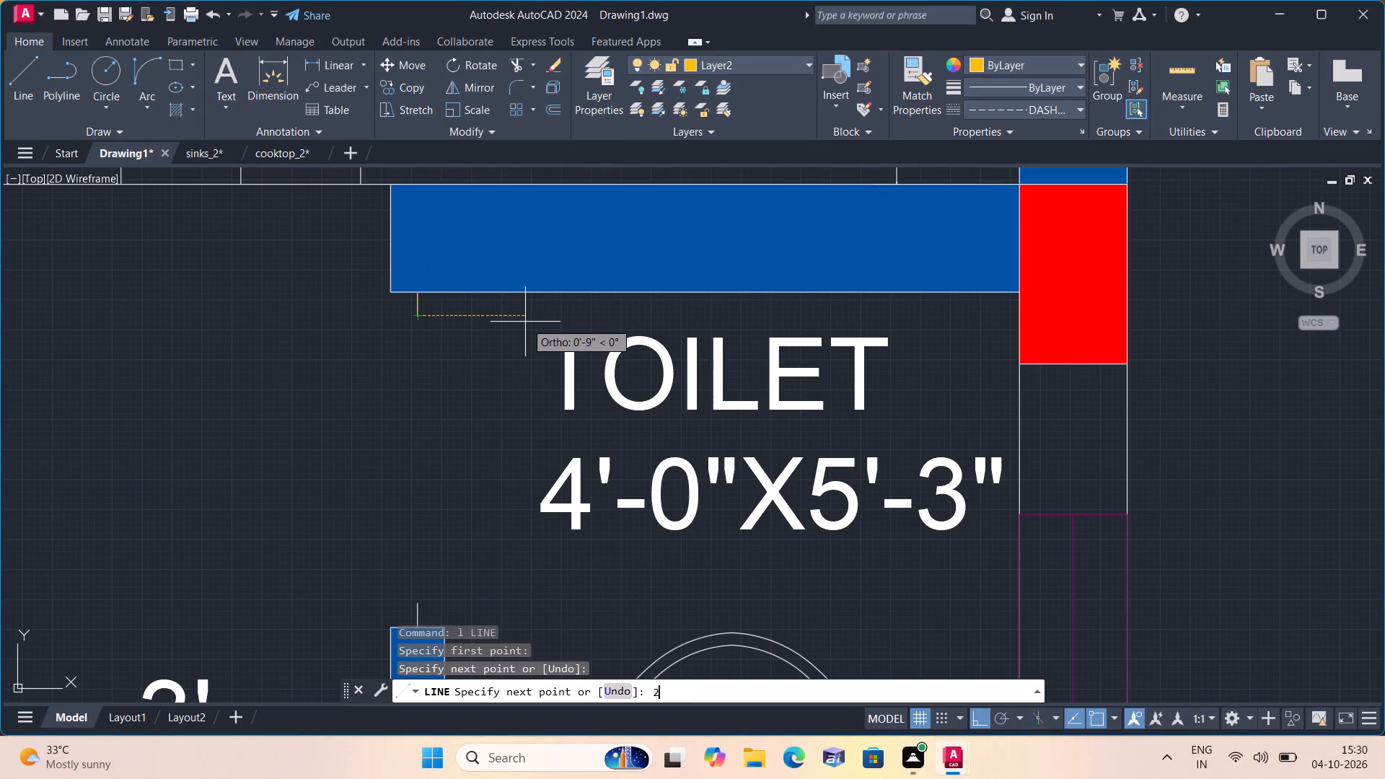
{"action": "key", "text": "space"}
{"action": "key", "text": "Escape"}
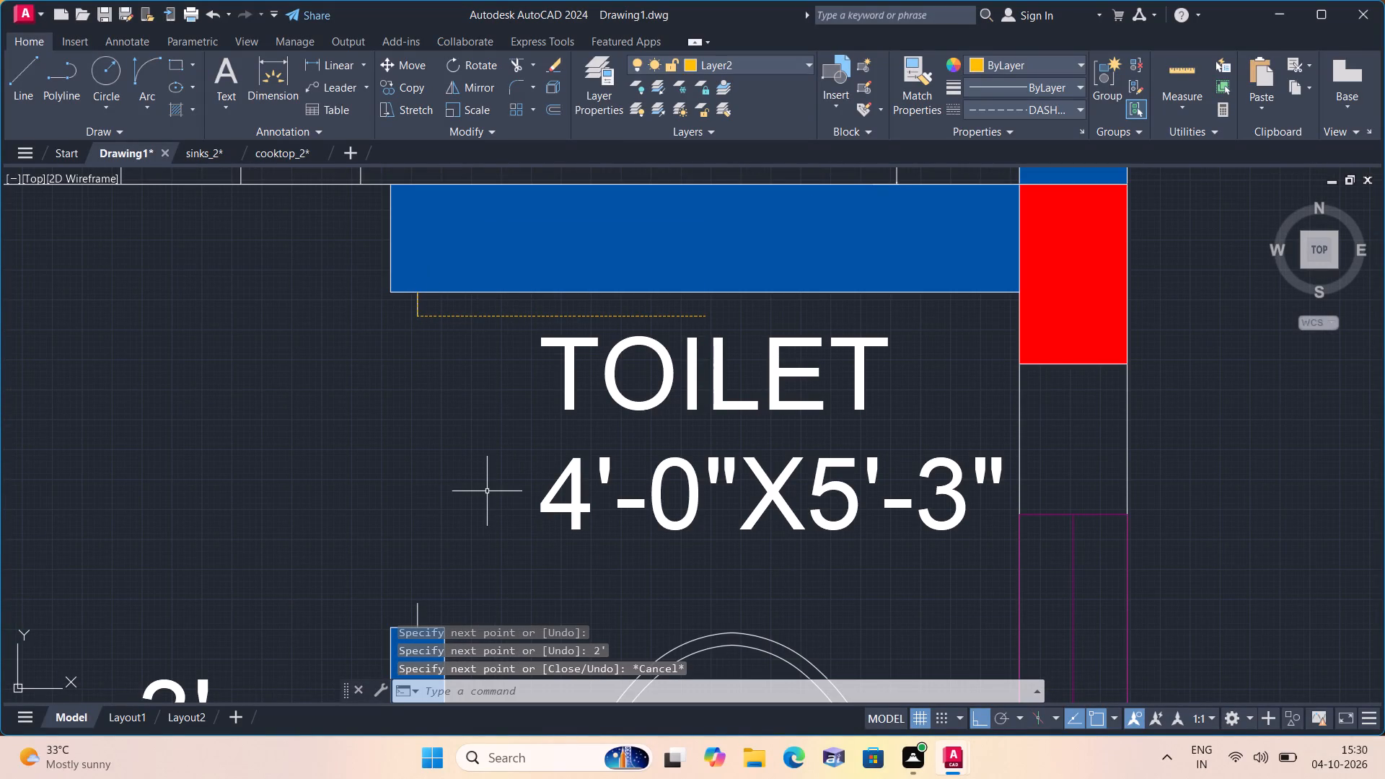
Trace the short jamb tick on the south side of the TOILET doorway with a Layer2 line.
{"action": "key", "text": "l"}
{"action": "key", "text": "space"}
{"action": "middle_click_drag", "start_coordinate": [445, 532], "coordinate": [529, 403]}
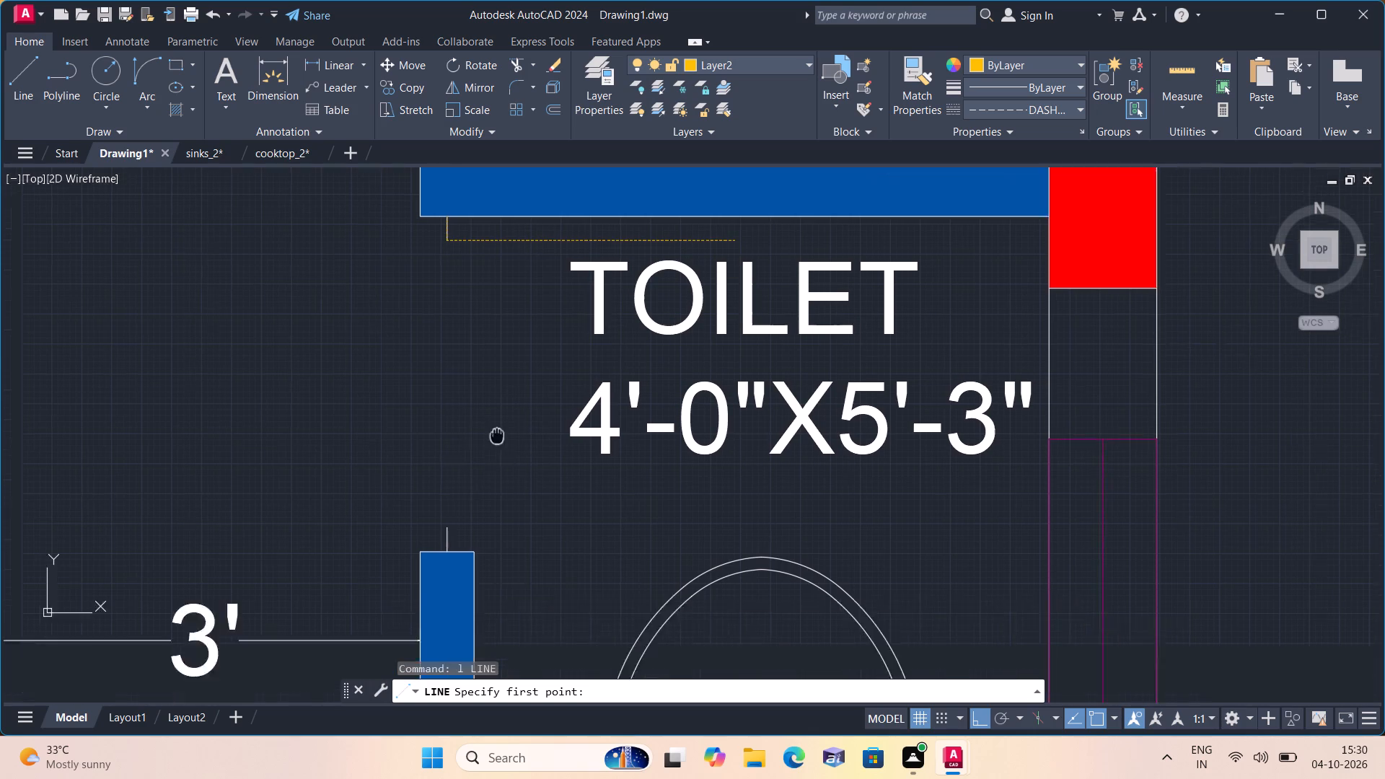
{"action": "scroll", "coordinate": [525, 481], "scroll_direction": "up", "scroll_amount": 2}
{"action": "left_click_drag", "start_coordinate": [462, 522], "coordinate": [462, 514]}
{"action": "left_click", "coordinate": [465, 462]}
{"action": "key", "text": "space"}
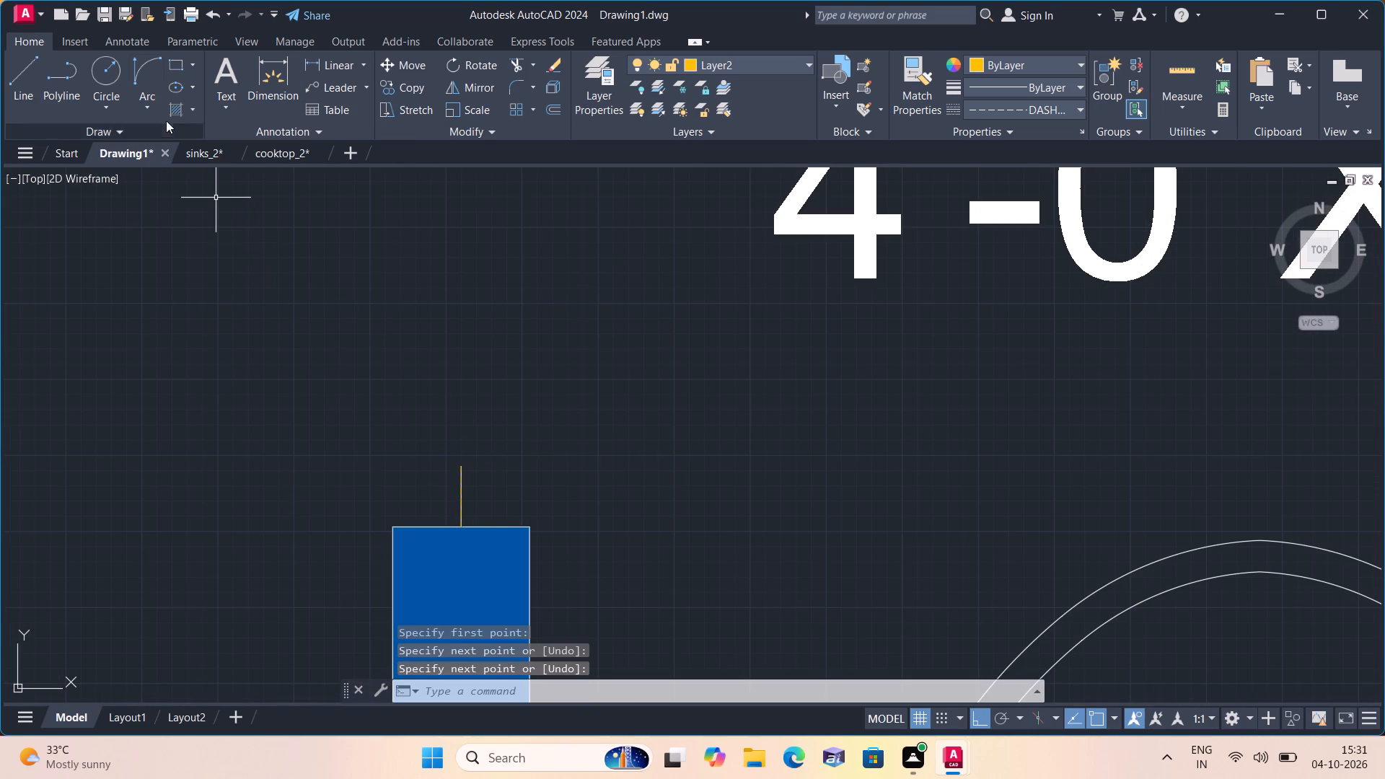
Draw a Start, End, Direction arc from the TOILET 2' line's east end to the south tick's upper end, with its start tangent due south.
{"action": "left_click", "coordinate": [163, 100]}
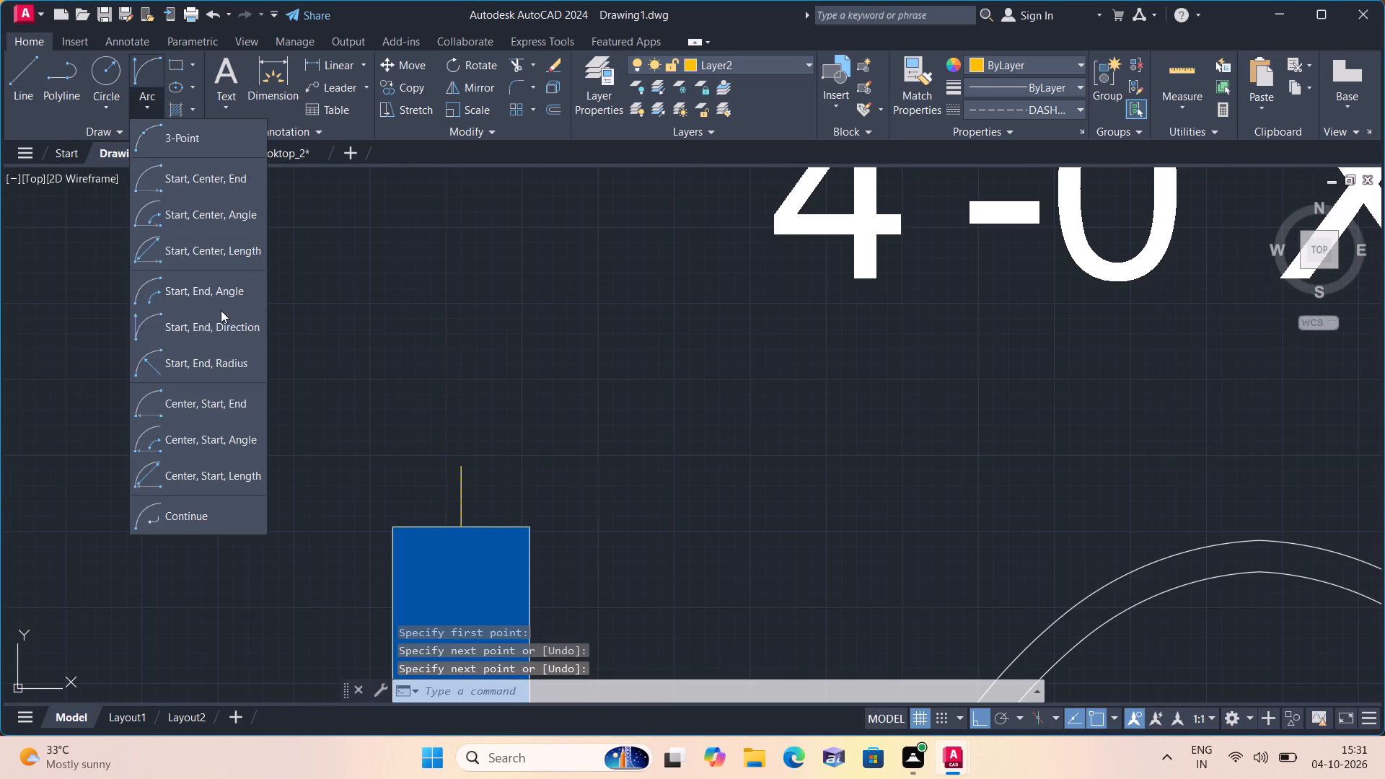
{"action": "left_click", "coordinate": [222, 322]}
{"action": "scroll", "coordinate": [414, 377], "scroll_direction": "down", "scroll_amount": 2}
{"action": "scroll", "coordinate": [563, 347], "scroll_direction": "down", "scroll_amount": 2}
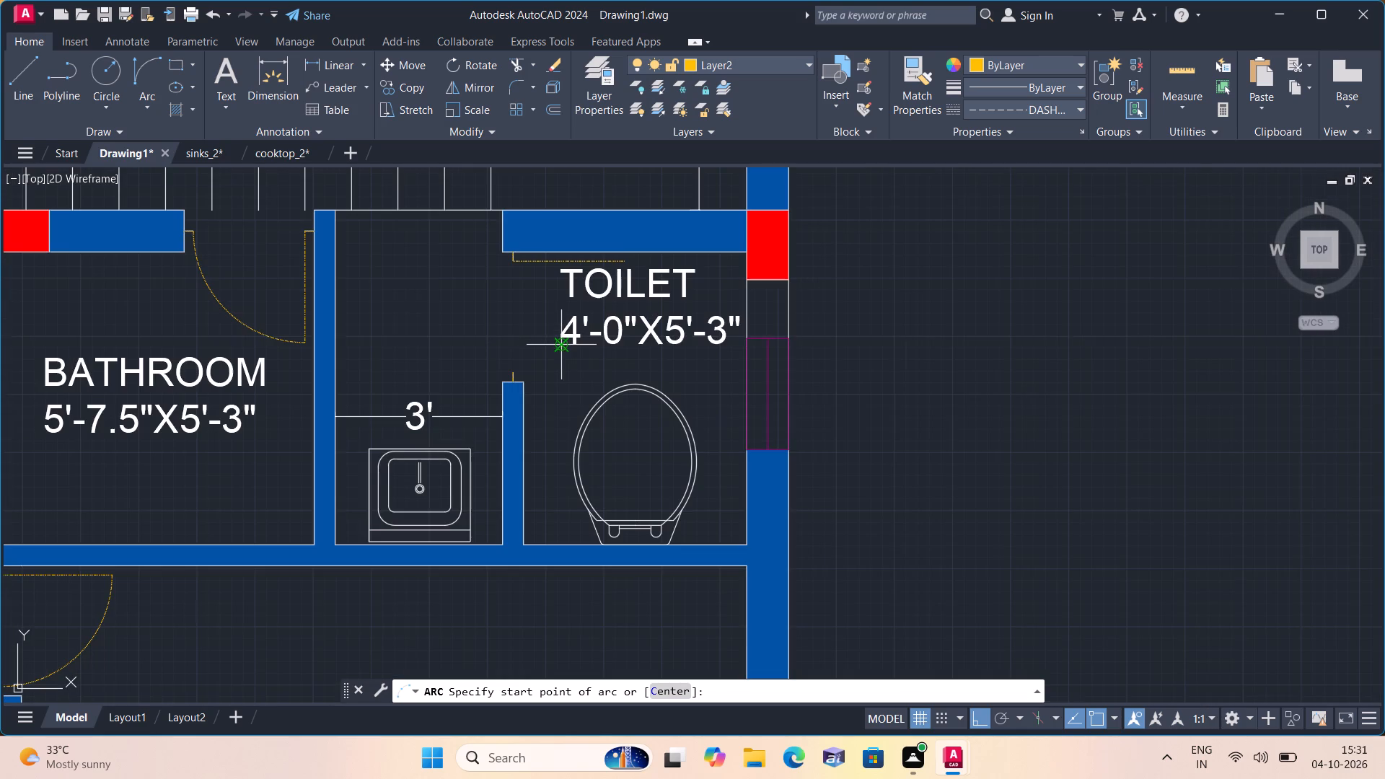
{"action": "left_click", "coordinate": [624, 265]}
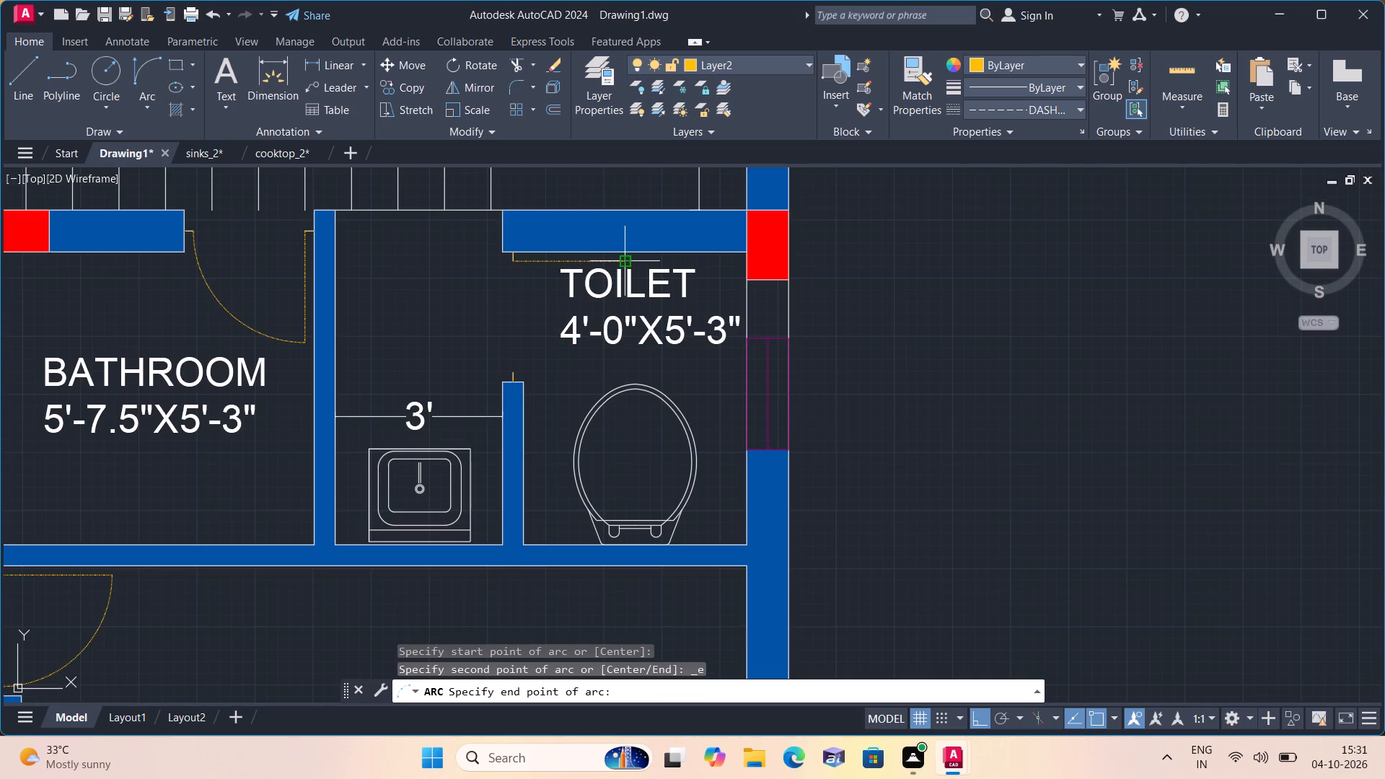
{"action": "left_click", "coordinate": [516, 368]}
{"action": "left_click", "coordinate": [576, 374]}
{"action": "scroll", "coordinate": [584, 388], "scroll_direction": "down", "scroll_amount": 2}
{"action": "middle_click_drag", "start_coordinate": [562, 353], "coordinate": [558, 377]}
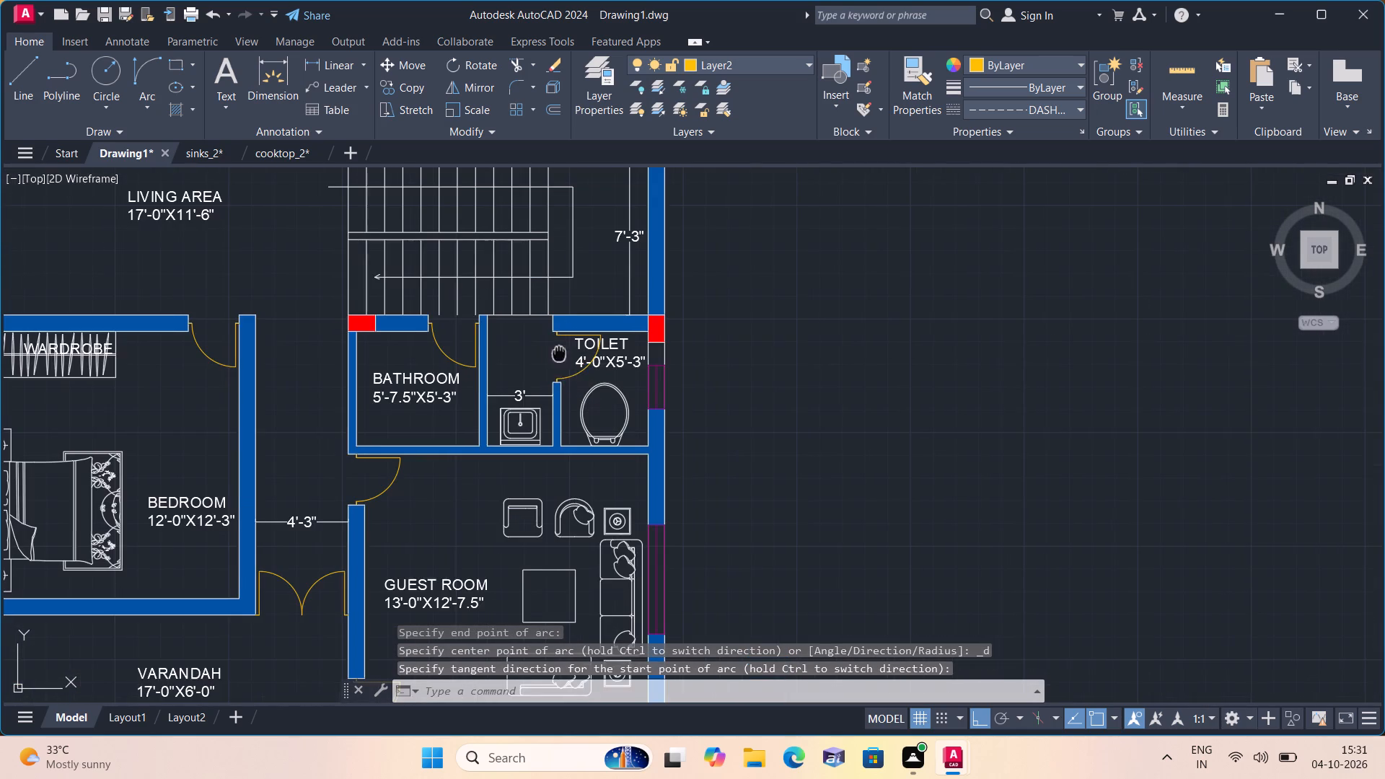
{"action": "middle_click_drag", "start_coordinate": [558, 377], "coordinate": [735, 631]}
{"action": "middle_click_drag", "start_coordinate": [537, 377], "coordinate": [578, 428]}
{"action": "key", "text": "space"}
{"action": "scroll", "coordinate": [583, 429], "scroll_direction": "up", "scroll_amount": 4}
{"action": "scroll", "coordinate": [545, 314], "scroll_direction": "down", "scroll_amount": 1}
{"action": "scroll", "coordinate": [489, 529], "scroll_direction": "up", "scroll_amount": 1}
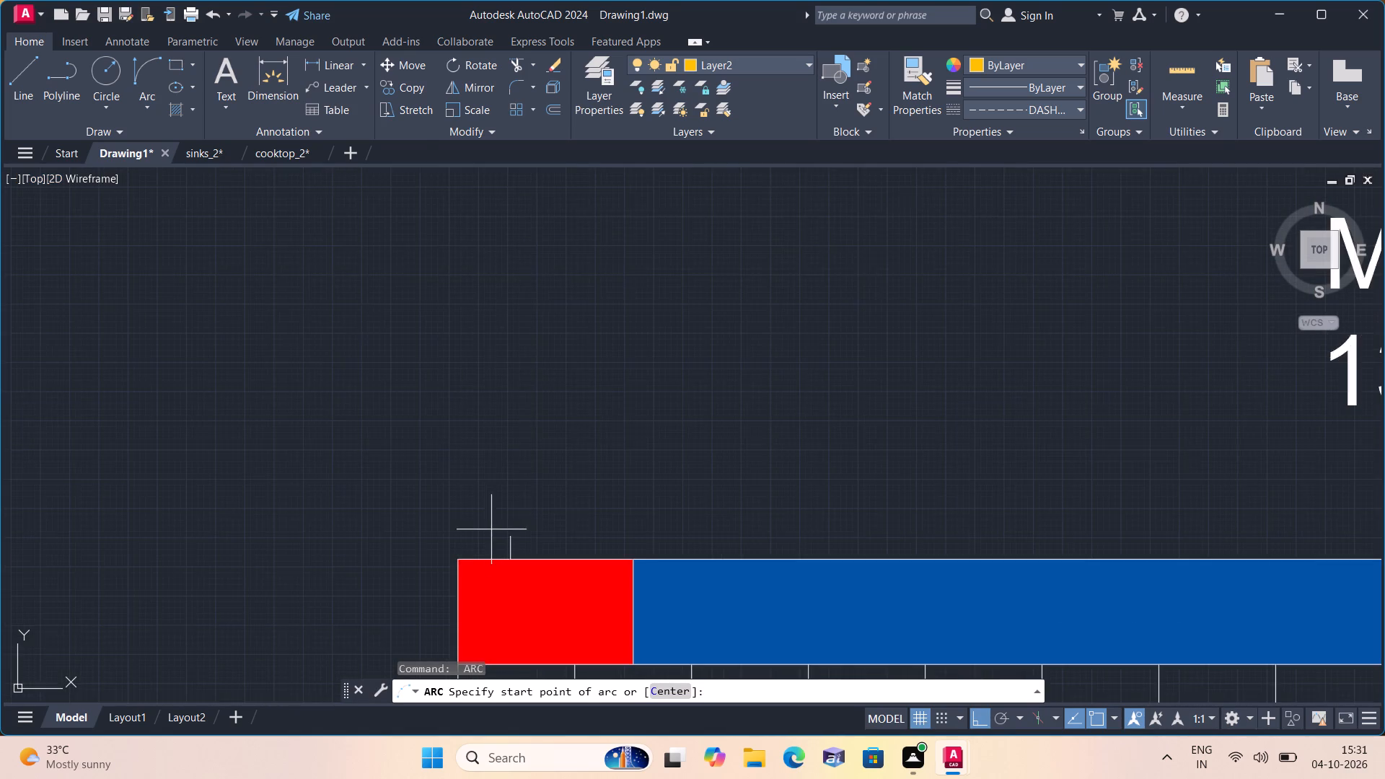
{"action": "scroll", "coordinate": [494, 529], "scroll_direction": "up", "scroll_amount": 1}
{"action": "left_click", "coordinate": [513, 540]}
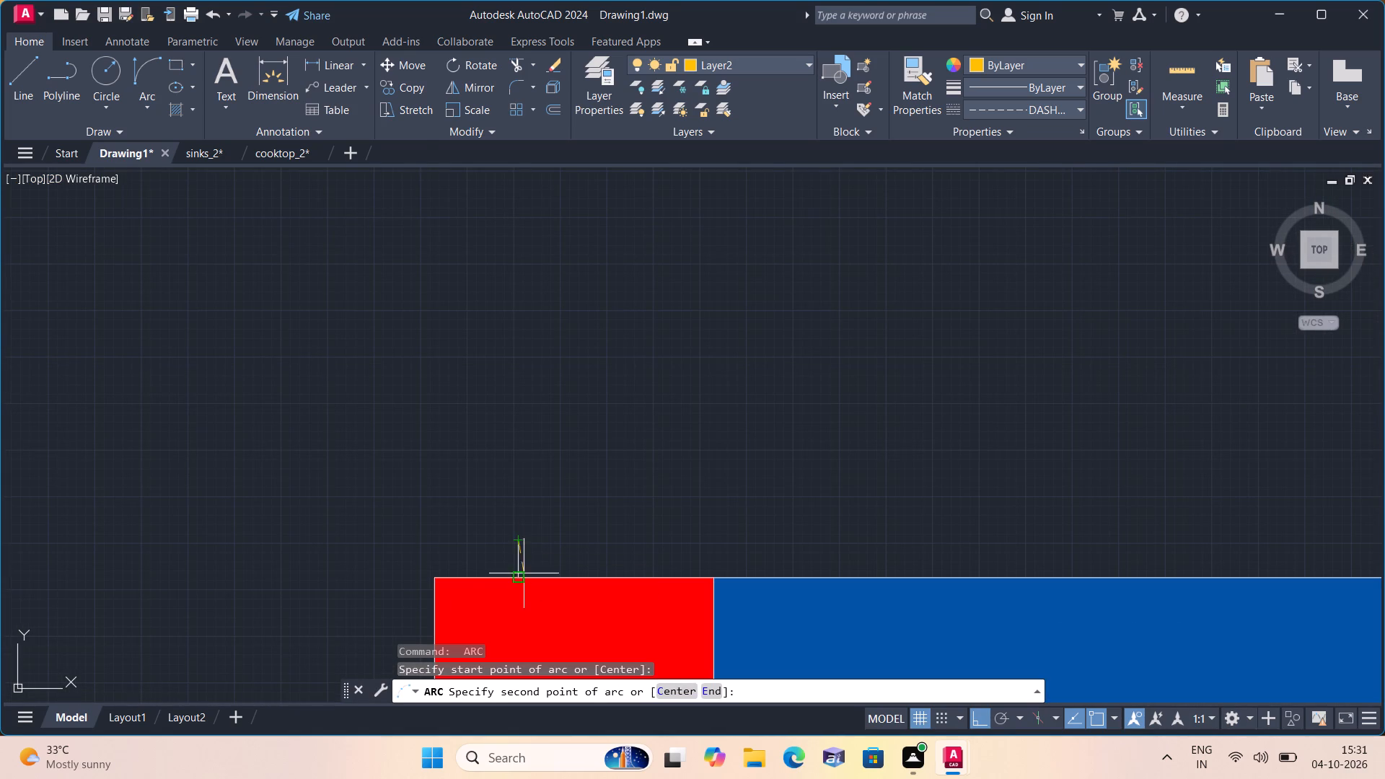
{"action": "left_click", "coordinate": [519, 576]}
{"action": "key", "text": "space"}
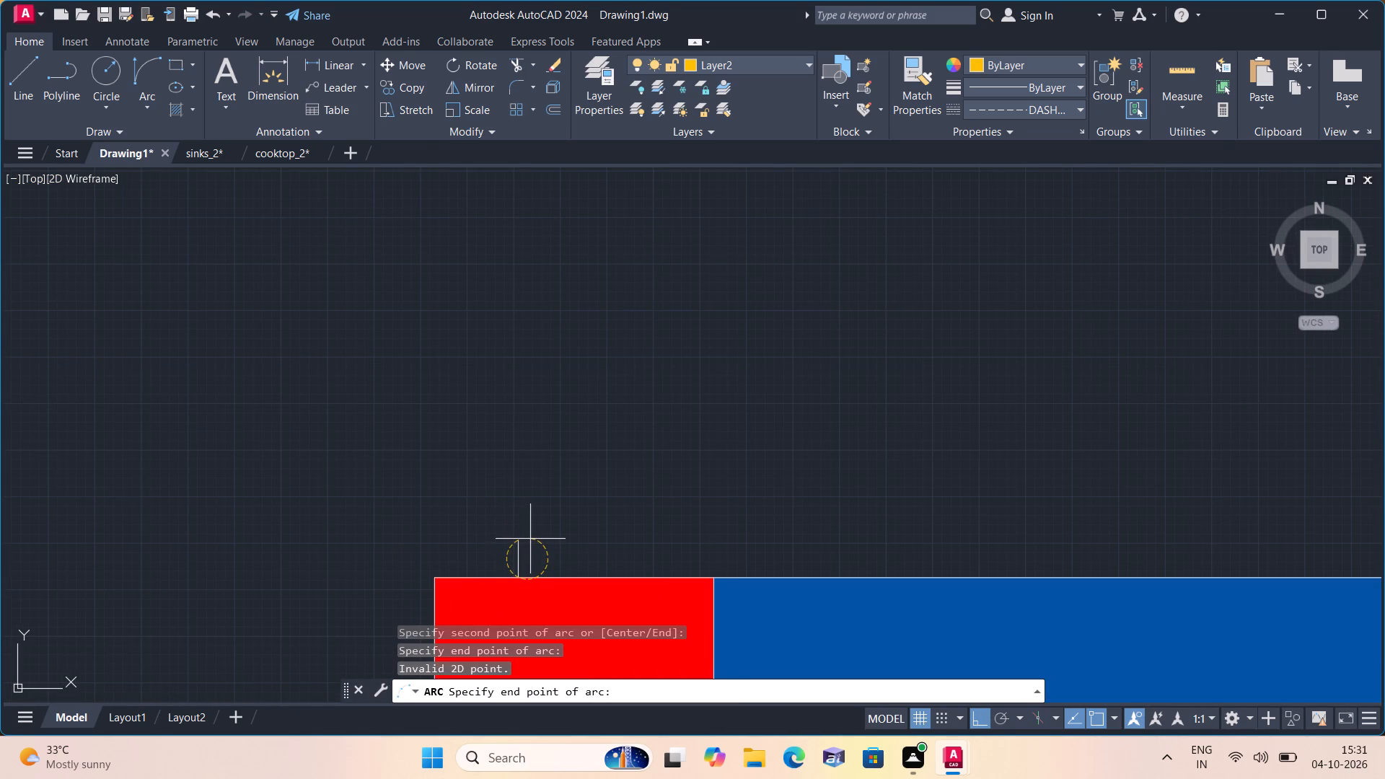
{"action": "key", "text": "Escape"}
Draw short Layer2 lines over the jamb ticks on the south and north sides of the M.BEDROOM's west doorway.
{"action": "type", "text": "l"}
{"action": "key", "text": "space"}
{"action": "scroll", "coordinate": [500, 545], "scroll_direction": "up", "scroll_amount": 2}
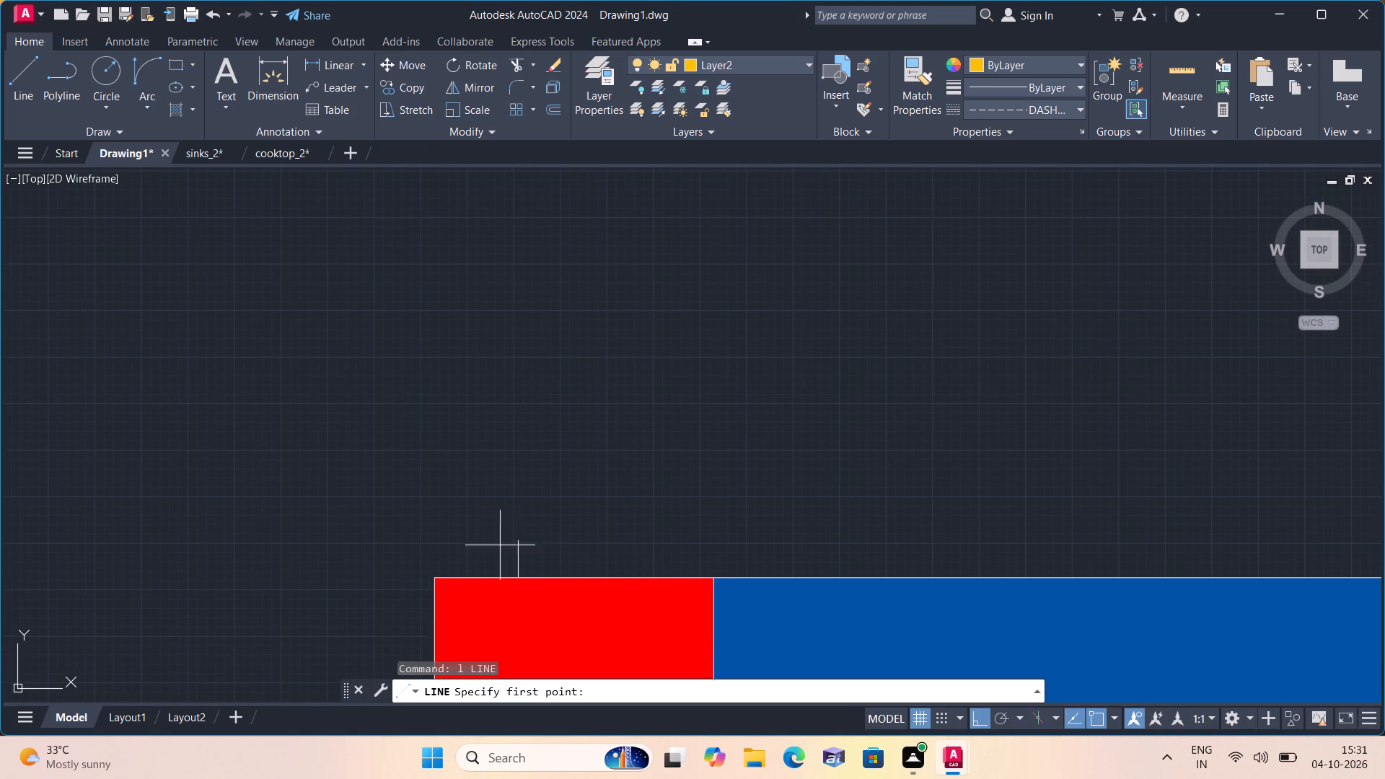
{"action": "left_click_drag", "start_coordinate": [540, 538], "coordinate": [540, 550]}
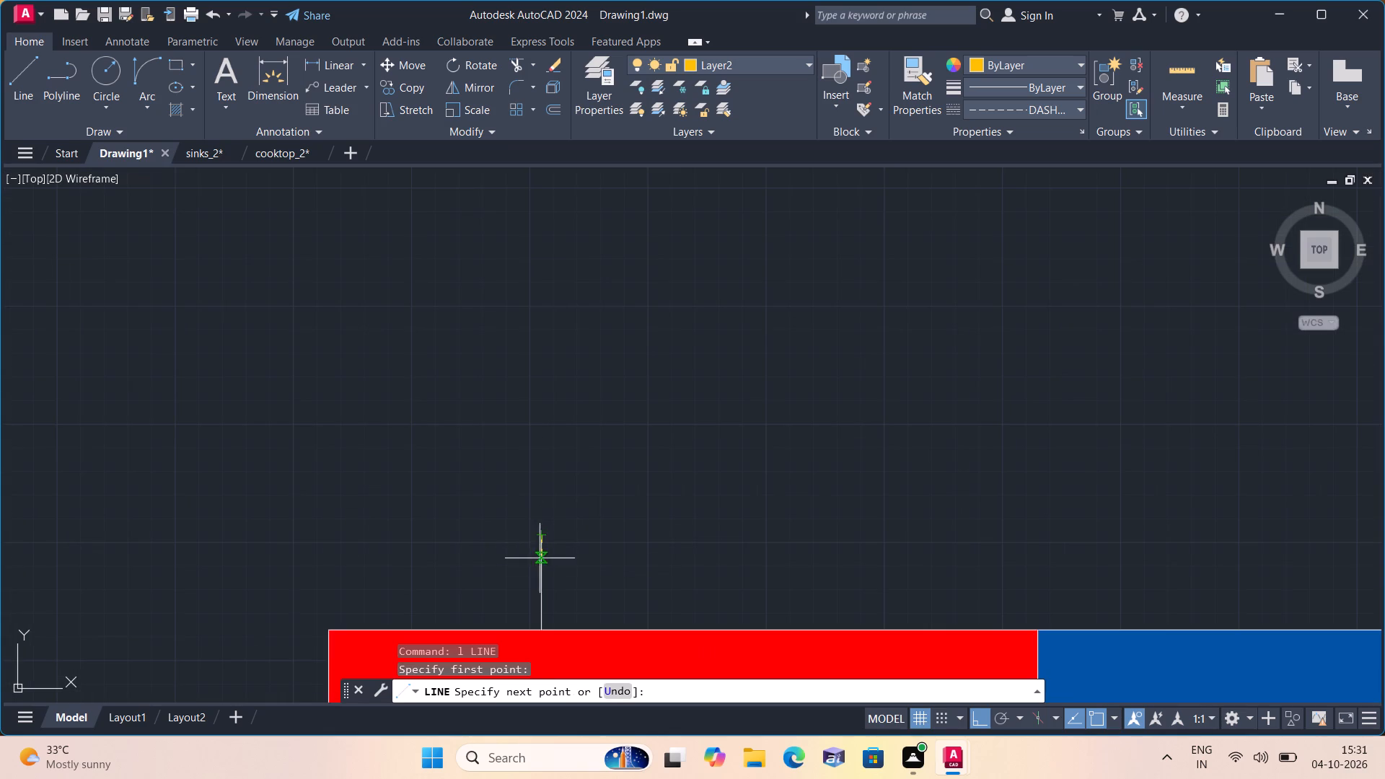
{"action": "left_click", "coordinate": [545, 630]}
{"action": "key", "text": "space"}
{"action": "scroll", "coordinate": [540, 483], "scroll_direction": "down", "scroll_amount": 2}
{"action": "middle_click_drag", "start_coordinate": [491, 368], "coordinate": [537, 438]}
{"action": "scroll", "coordinate": [538, 439], "scroll_direction": "down", "scroll_amount": 3}
{"action": "scroll", "coordinate": [556, 328], "scroll_direction": "up", "scroll_amount": 2}
{"action": "key", "text": "space"}
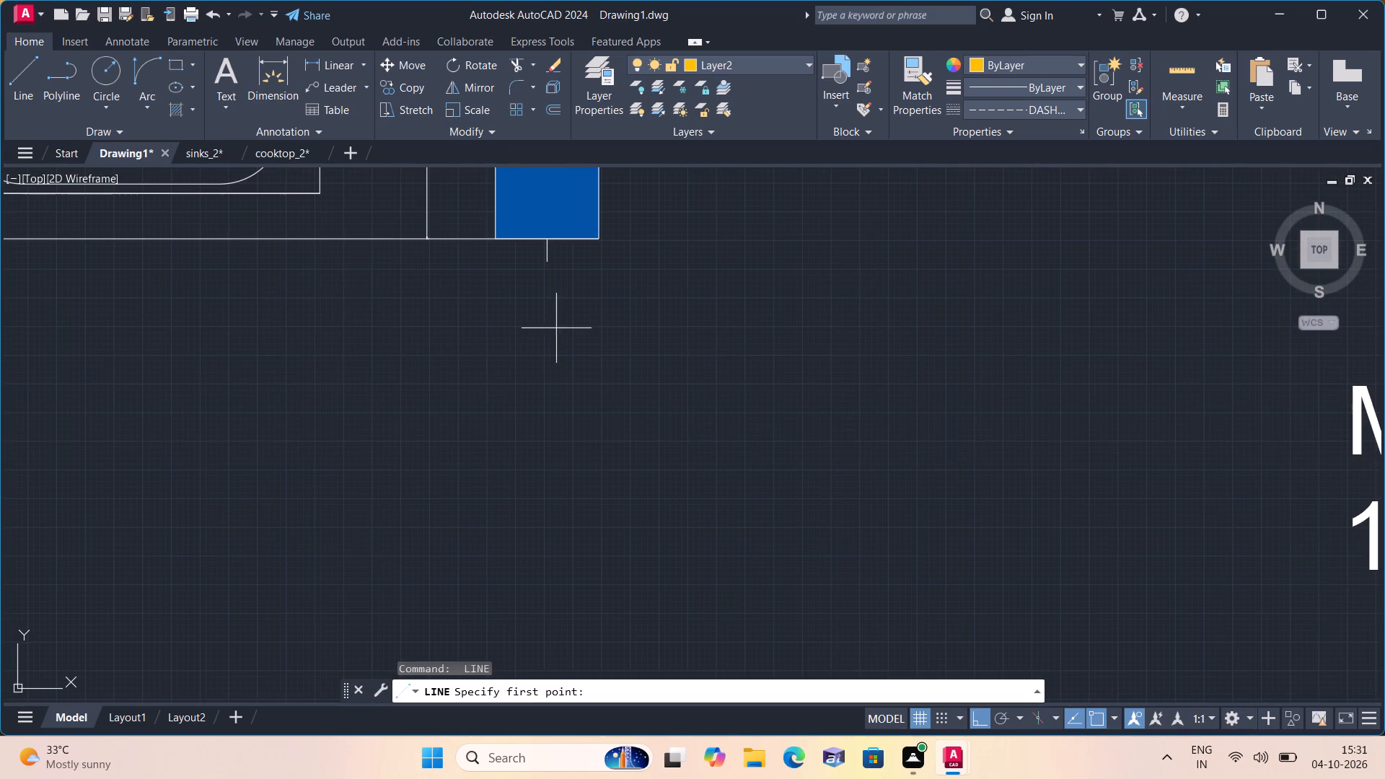
{"action": "left_click", "coordinate": [547, 239]}
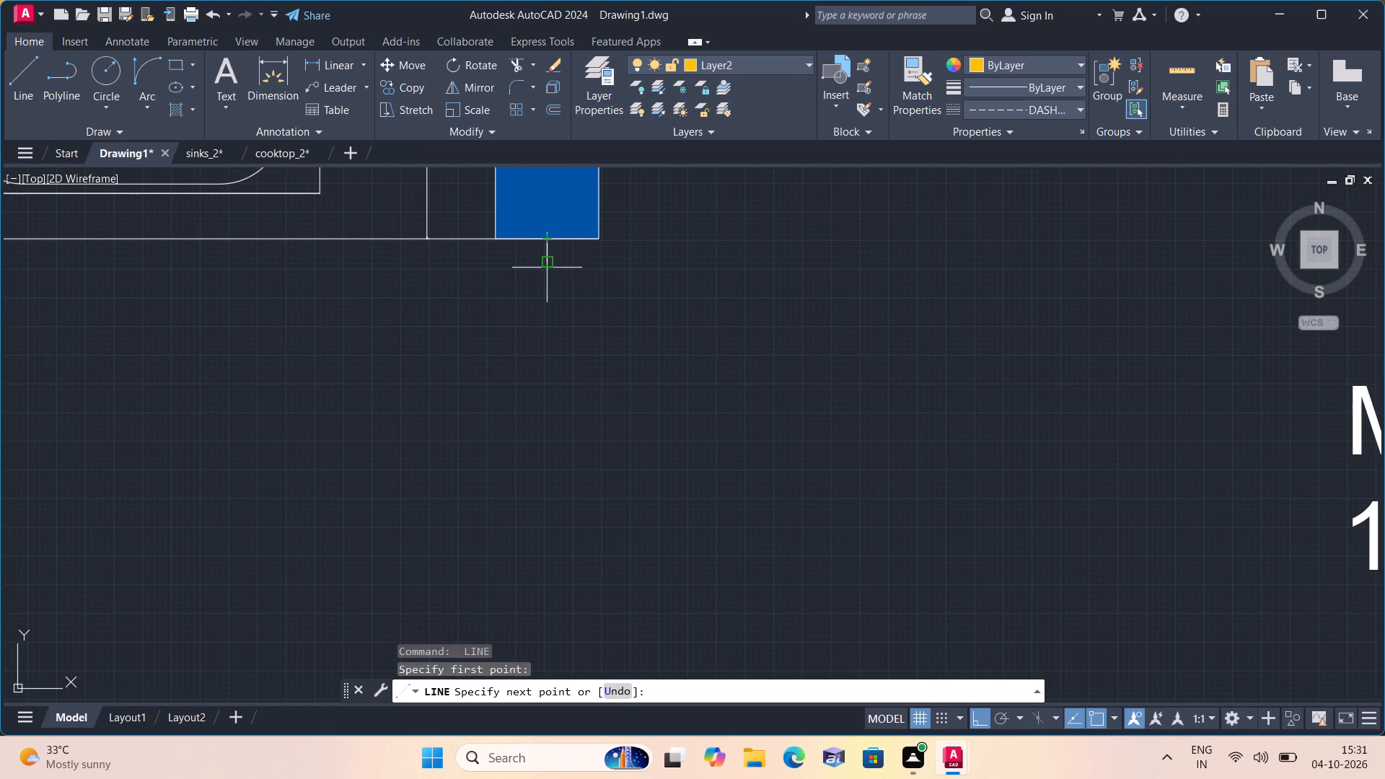
{"action": "left_click", "coordinate": [547, 273]}
{"action": "key", "text": "space"}
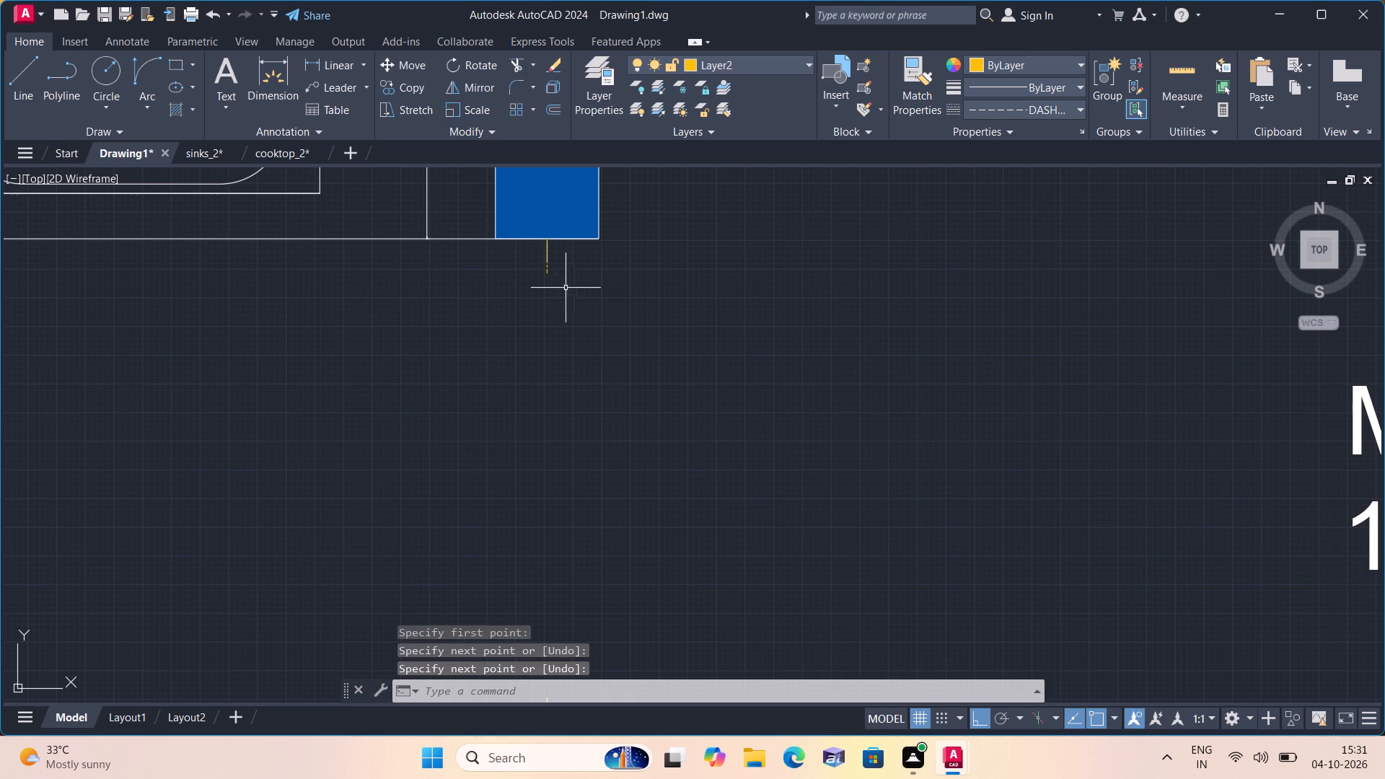
Measure the gap between the free ends of the M.BEDROOM doorway's south and north ticks with a linear dimension, without placing it.
{"action": "left_click_drag", "start_coordinate": [343, 62], "coordinate": [346, 75]}
{"action": "scroll", "coordinate": [532, 285], "scroll_direction": "up", "scroll_amount": 3}
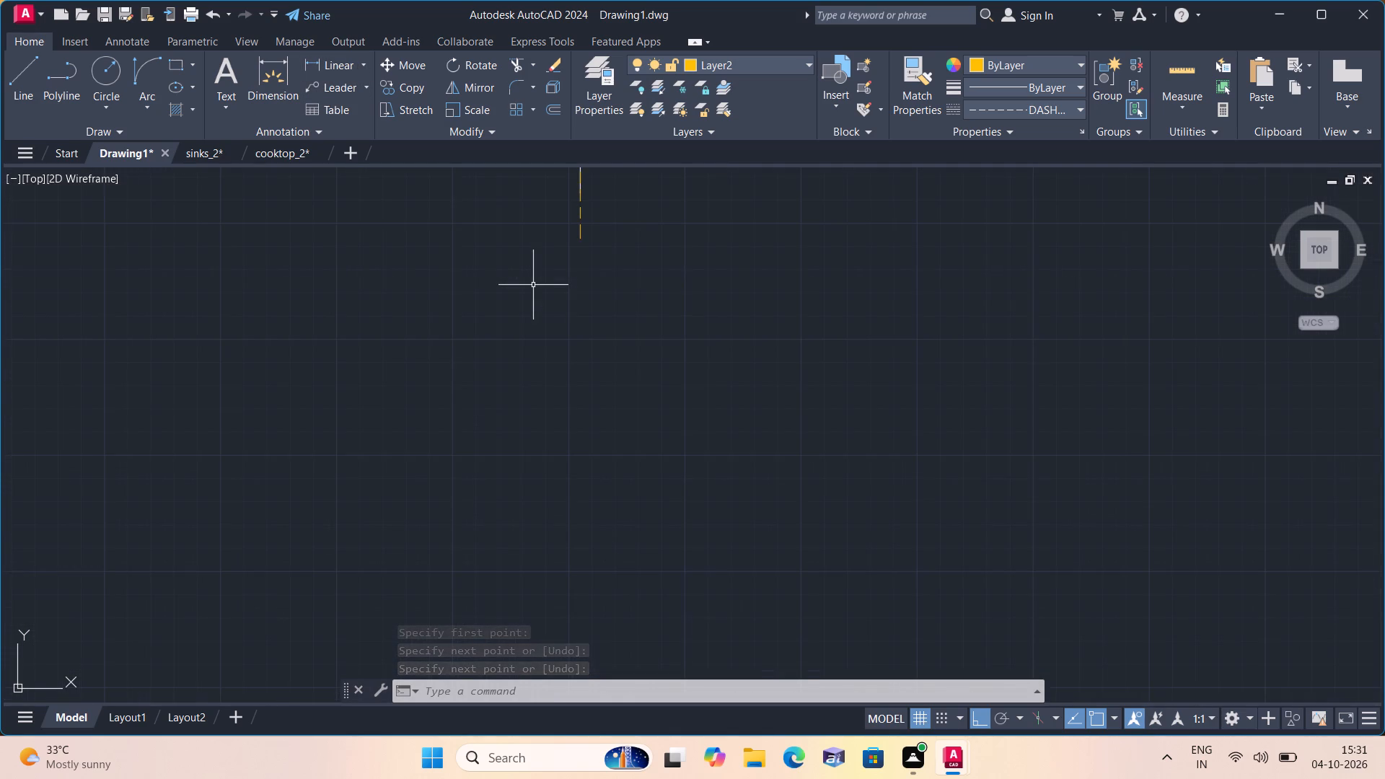
{"action": "left_click", "coordinate": [344, 66]}
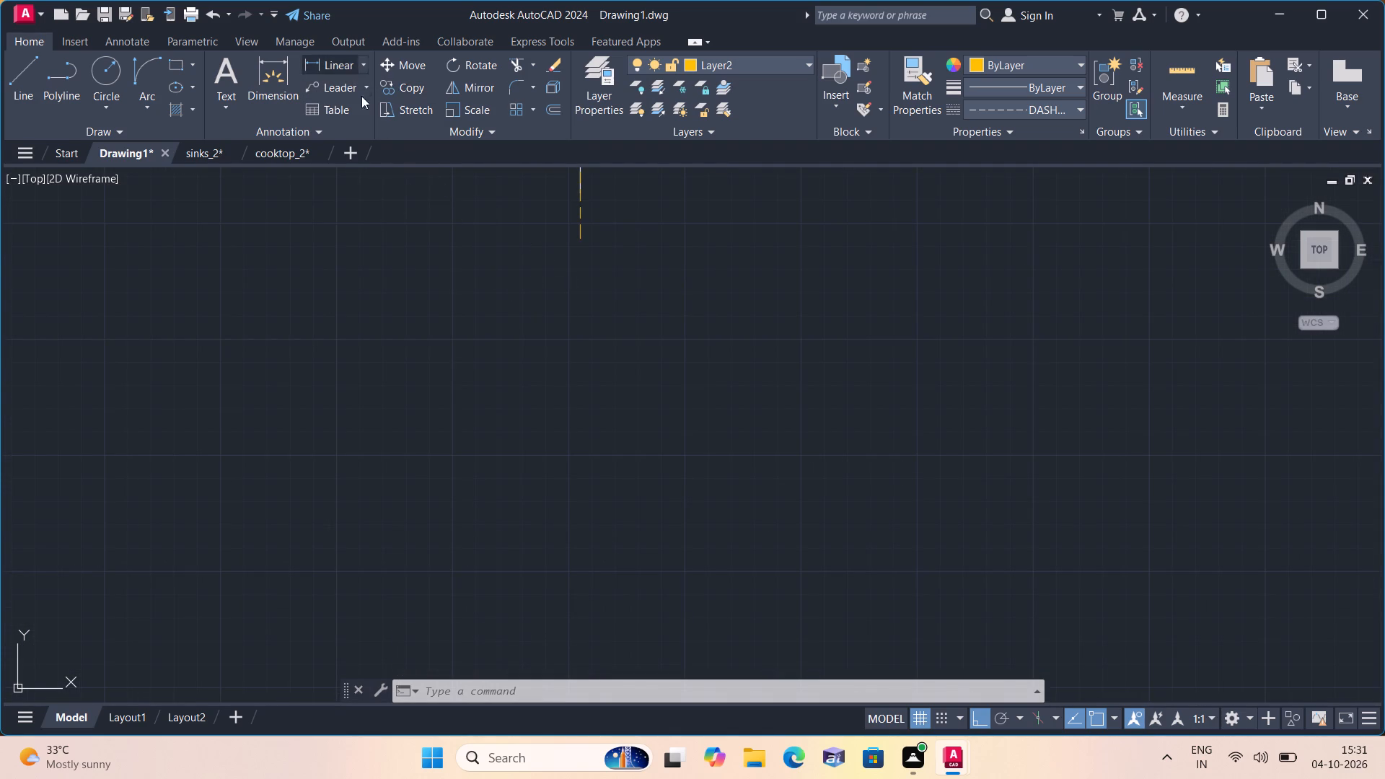
{"action": "scroll", "coordinate": [501, 237], "scroll_direction": "down", "scroll_amount": 2}
{"action": "scroll", "coordinate": [581, 345], "scroll_direction": "down", "scroll_amount": 1}
{"action": "middle_click_drag", "start_coordinate": [571, 437], "coordinate": [620, 320]}
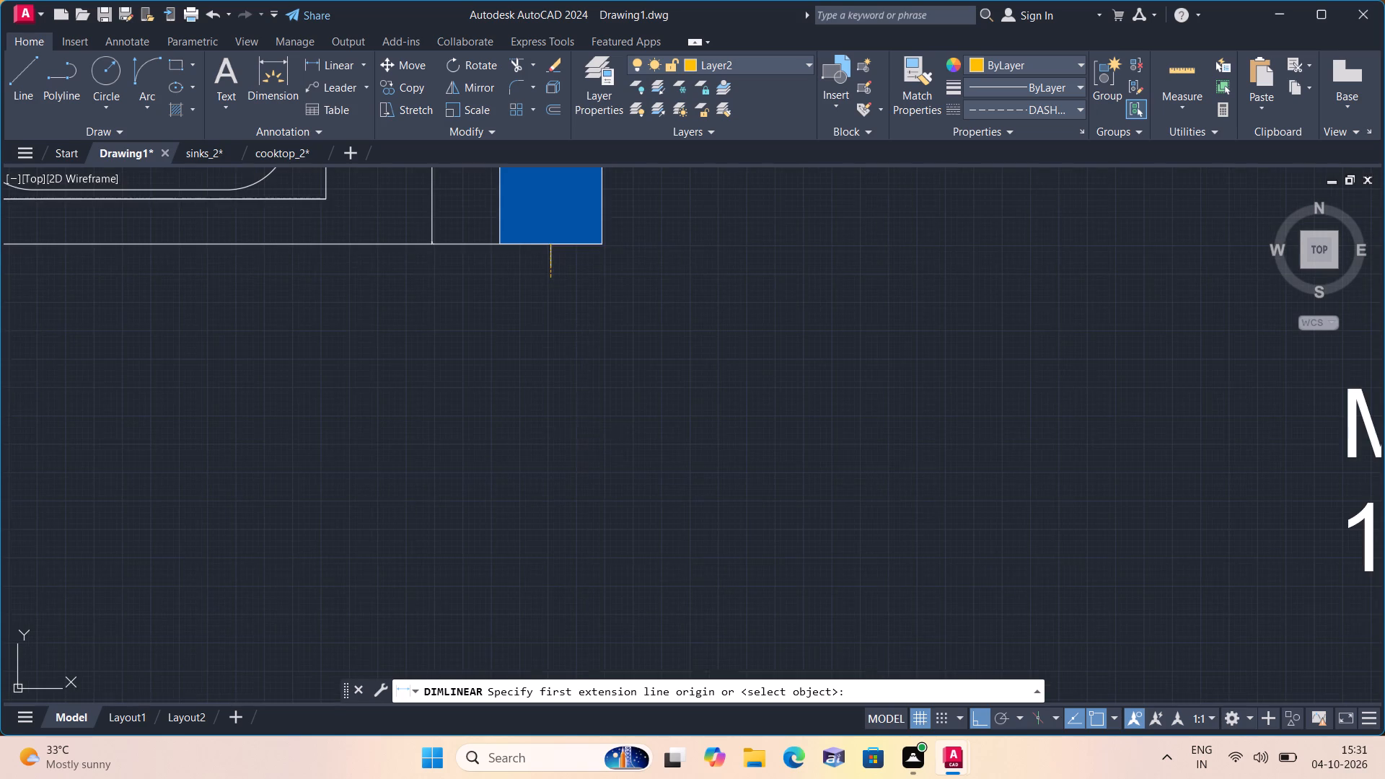
{"action": "middle_click_drag", "start_coordinate": [620, 320], "coordinate": [661, 274]}
{"action": "left_click", "coordinate": [643, 529]}
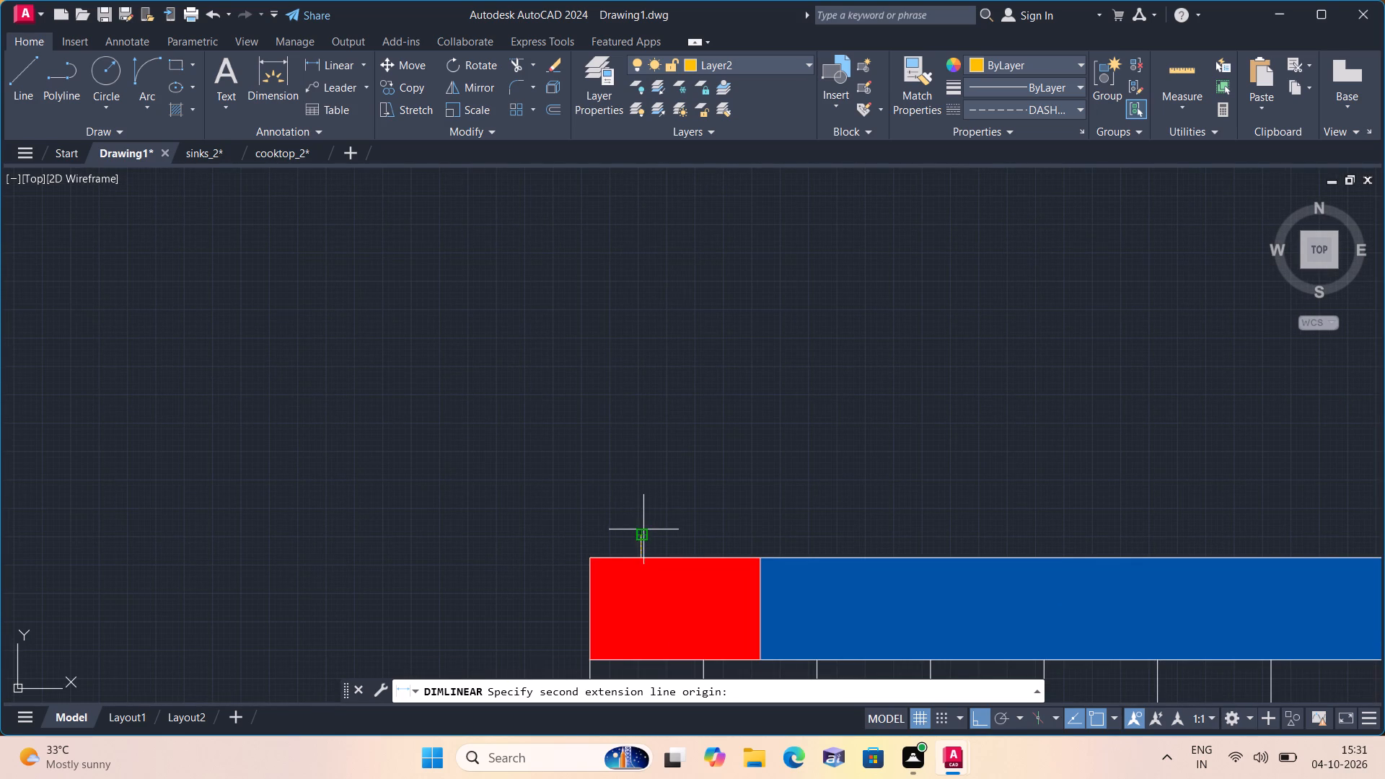
{"action": "scroll", "coordinate": [624, 239], "scroll_direction": "down", "scroll_amount": 1}
{"action": "middle_click_drag", "start_coordinate": [624, 239], "coordinate": [661, 470]}
{"action": "scroll", "coordinate": [674, 409], "scroll_direction": "up", "scroll_amount": 1}
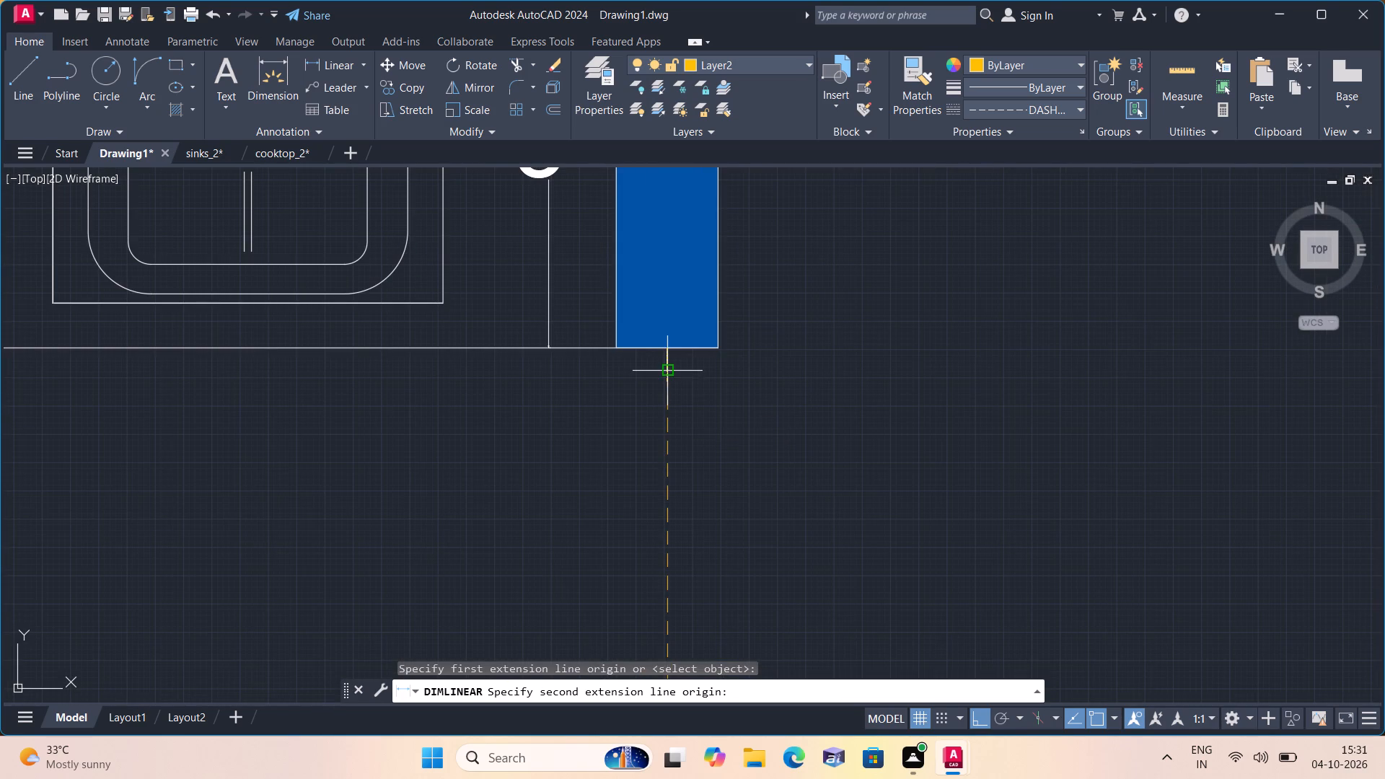
{"action": "left_click", "coordinate": [665, 374]}
{"action": "scroll", "coordinate": [740, 401], "scroll_direction": "up", "scroll_amount": 1}
{"action": "middle_click_drag", "start_coordinate": [748, 388], "coordinate": [814, 265]}
{"action": "scroll", "coordinate": [817, 247], "scroll_direction": "down", "scroll_amount": 1}
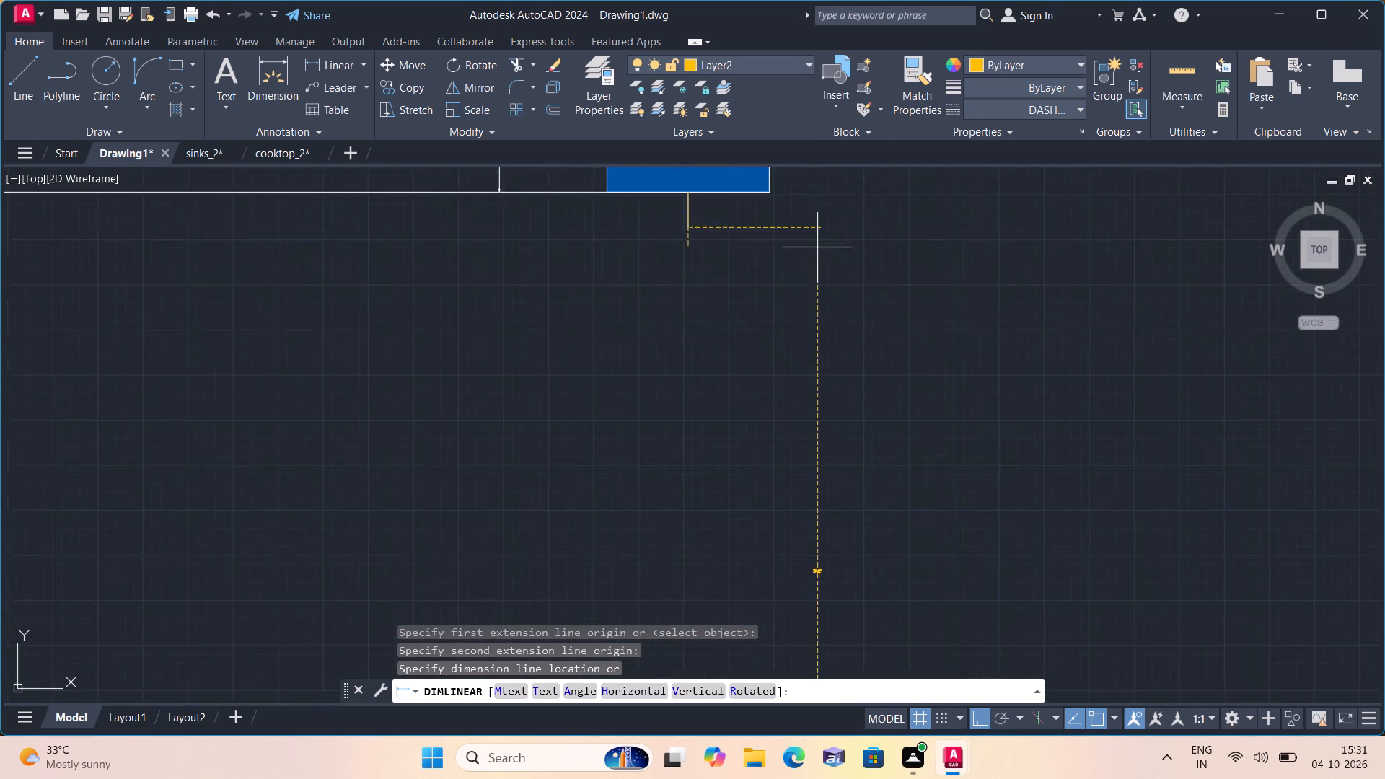
{"action": "scroll", "coordinate": [810, 447], "scroll_direction": "up", "scroll_amount": 3}
{"action": "scroll", "coordinate": [809, 444], "scroll_direction": "down", "scroll_amount": 2}
{"action": "key", "text": "Escape"}
Trim away the short Layer2 line over the north jamb tick of the M.BEDROOM doorway.
{"action": "scroll", "coordinate": [809, 444], "scroll_direction": "down", "scroll_amount": 3}
{"action": "scroll", "coordinate": [756, 374], "scroll_direction": "up", "scroll_amount": 4}
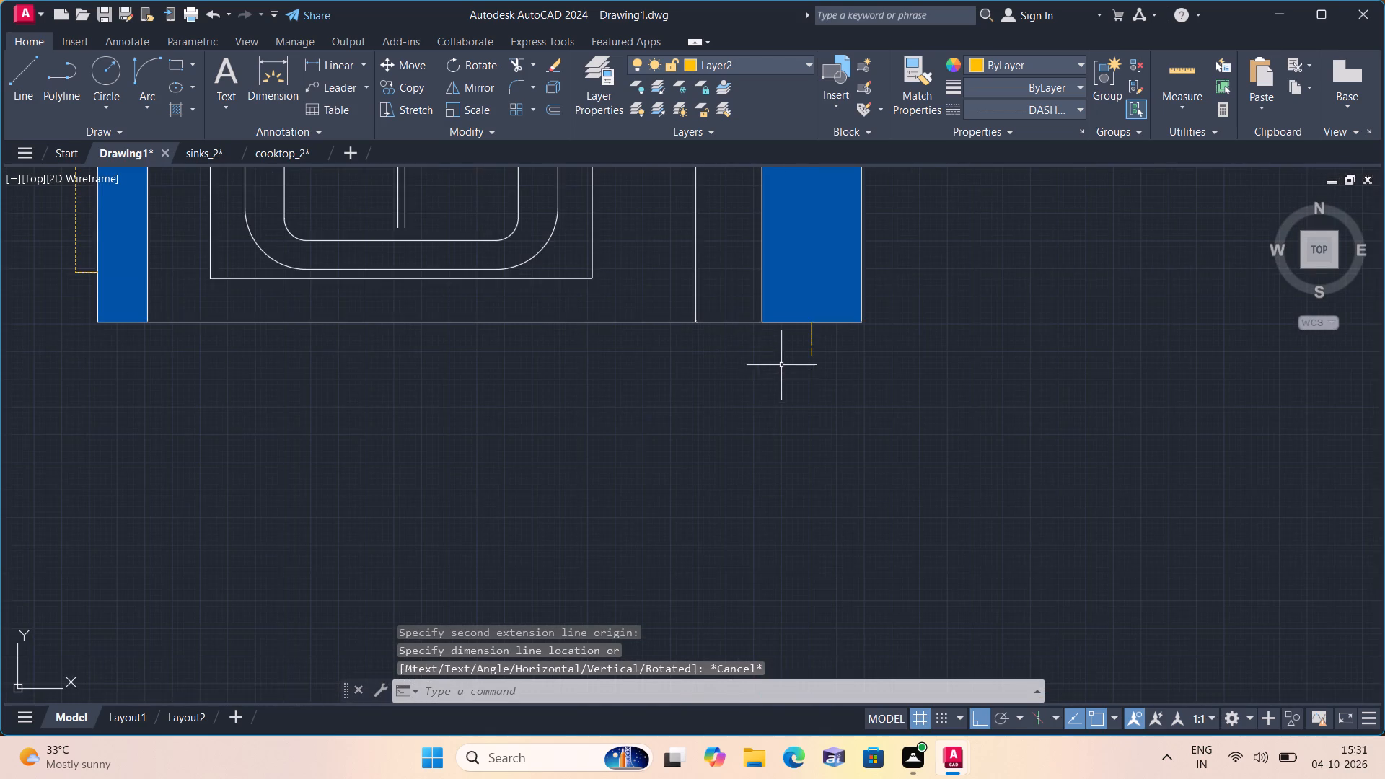
{"action": "scroll", "coordinate": [824, 353], "scroll_direction": "up", "scroll_amount": 2}
{"action": "type", "text": "trim"}
{"action": "key", "text": "space"}
{"action": "left_click", "coordinate": [887, 302]}
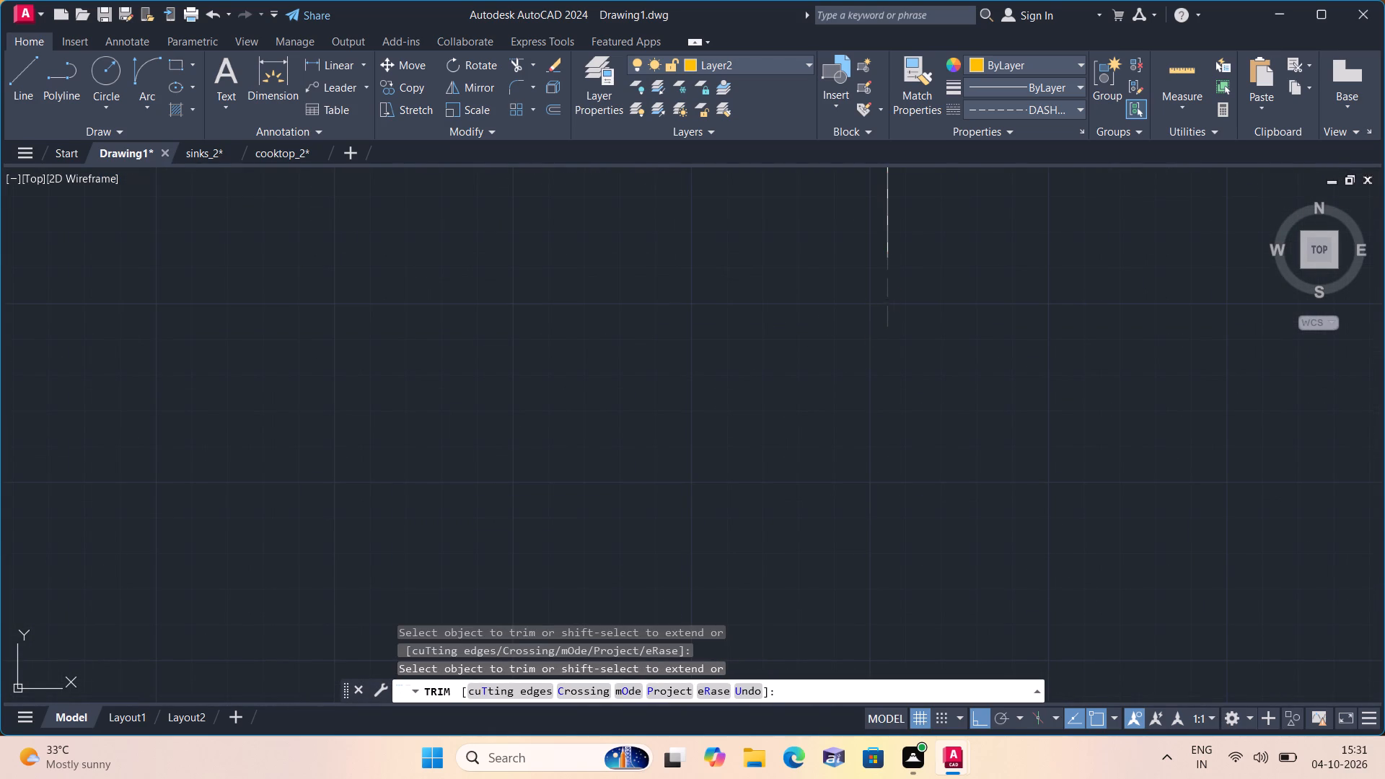
{"action": "scroll", "coordinate": [884, 302], "scroll_direction": "down", "scroll_amount": 1}
{"action": "key", "text": "Escape"}
{"action": "scroll", "coordinate": [884, 302], "scroll_direction": "down", "scroll_amount": 2}
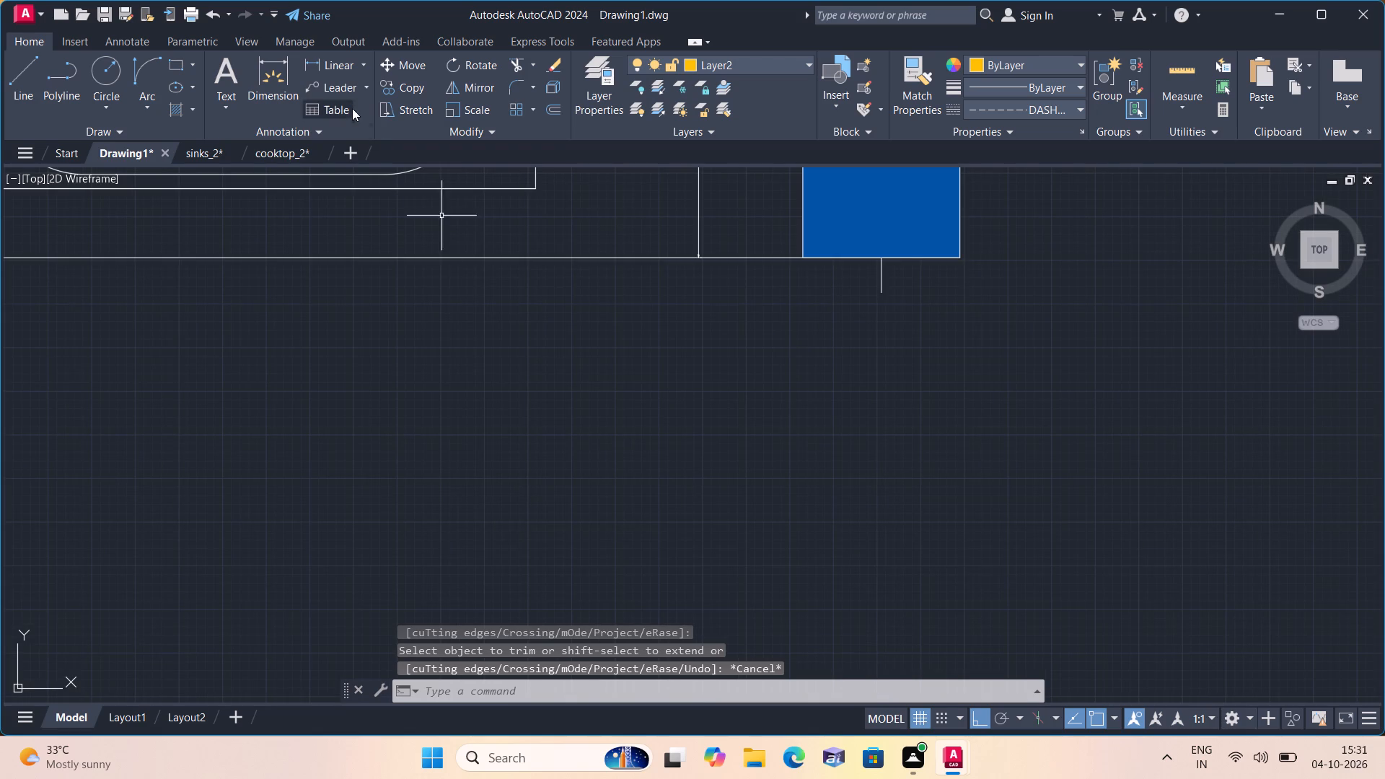
Trace the M.BEDROOM doorway's north jamb tick with a Layer2 line and continue it 3'2" due east from the tick's free end.
{"action": "key", "text": "l"}
{"action": "key", "text": "space"}
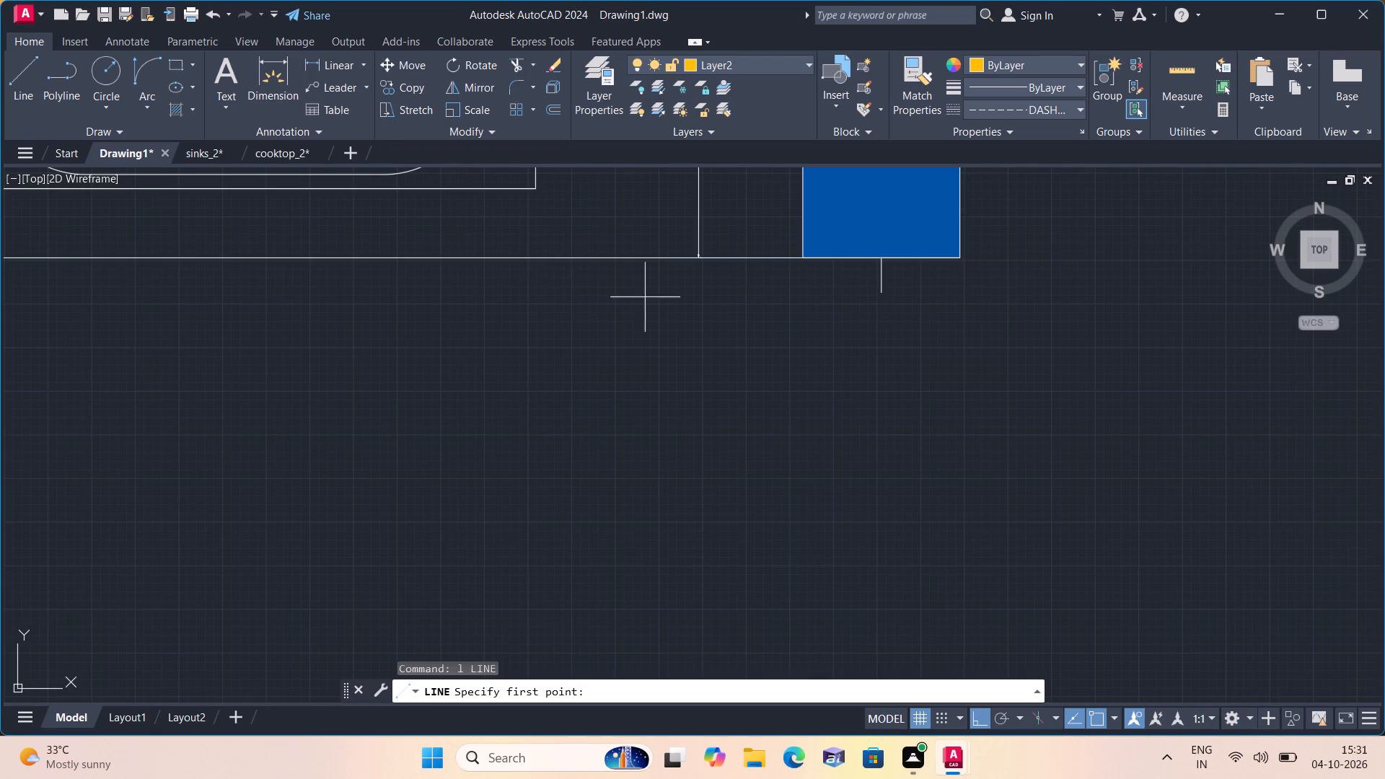
{"action": "scroll", "coordinate": [857, 311], "scroll_direction": "up", "scroll_amount": 2}
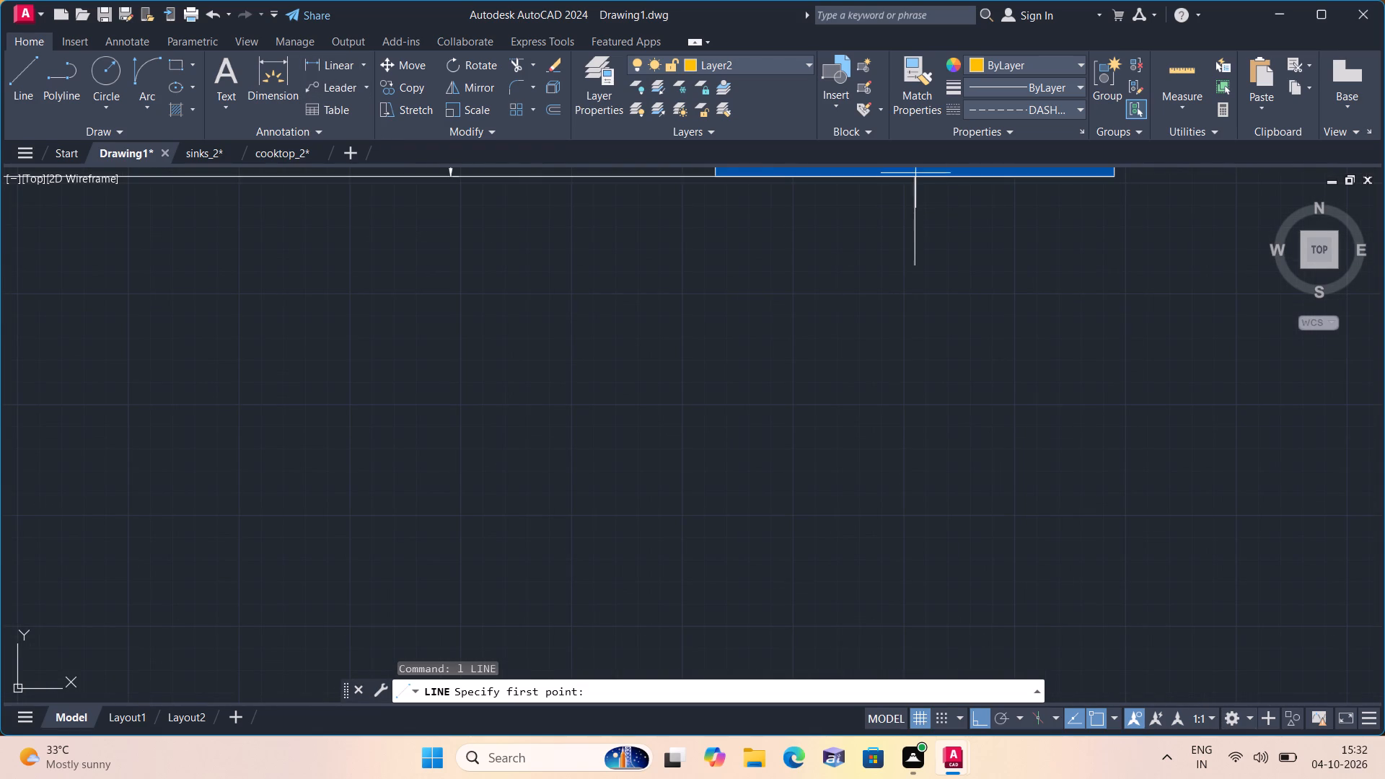
{"action": "left_click", "coordinate": [915, 170]}
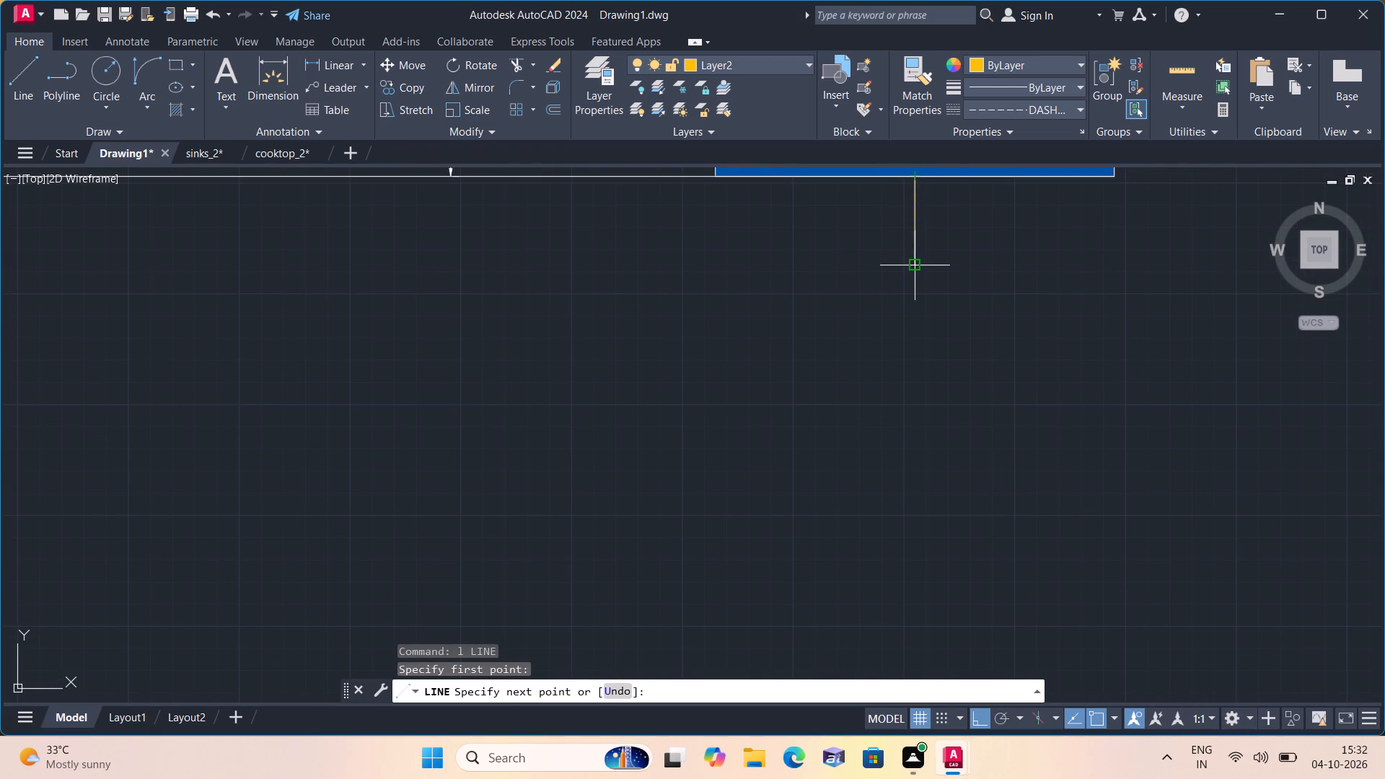
{"action": "left_click", "coordinate": [915, 263]}
{"action": "scroll", "coordinate": [976, 276], "scroll_direction": "down", "scroll_amount": 1}
{"action": "middle_click_drag", "start_coordinate": [976, 276], "coordinate": [725, 365]}
{"action": "scroll", "coordinate": [672, 367], "scroll_direction": "down", "scroll_amount": 3}
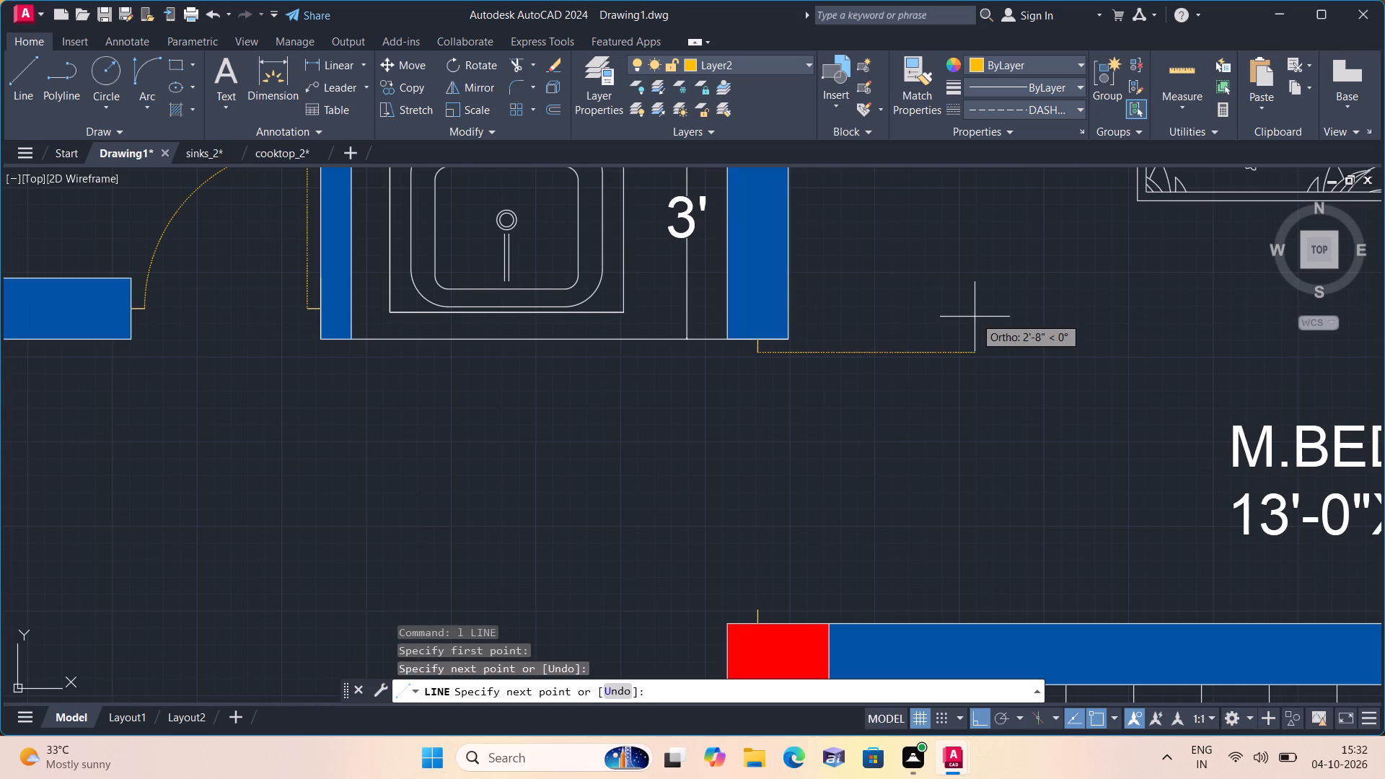
{"action": "type", "text": "3'2\""}
{"action": "key", "text": "space"}
{"action": "key", "text": "Escape"}
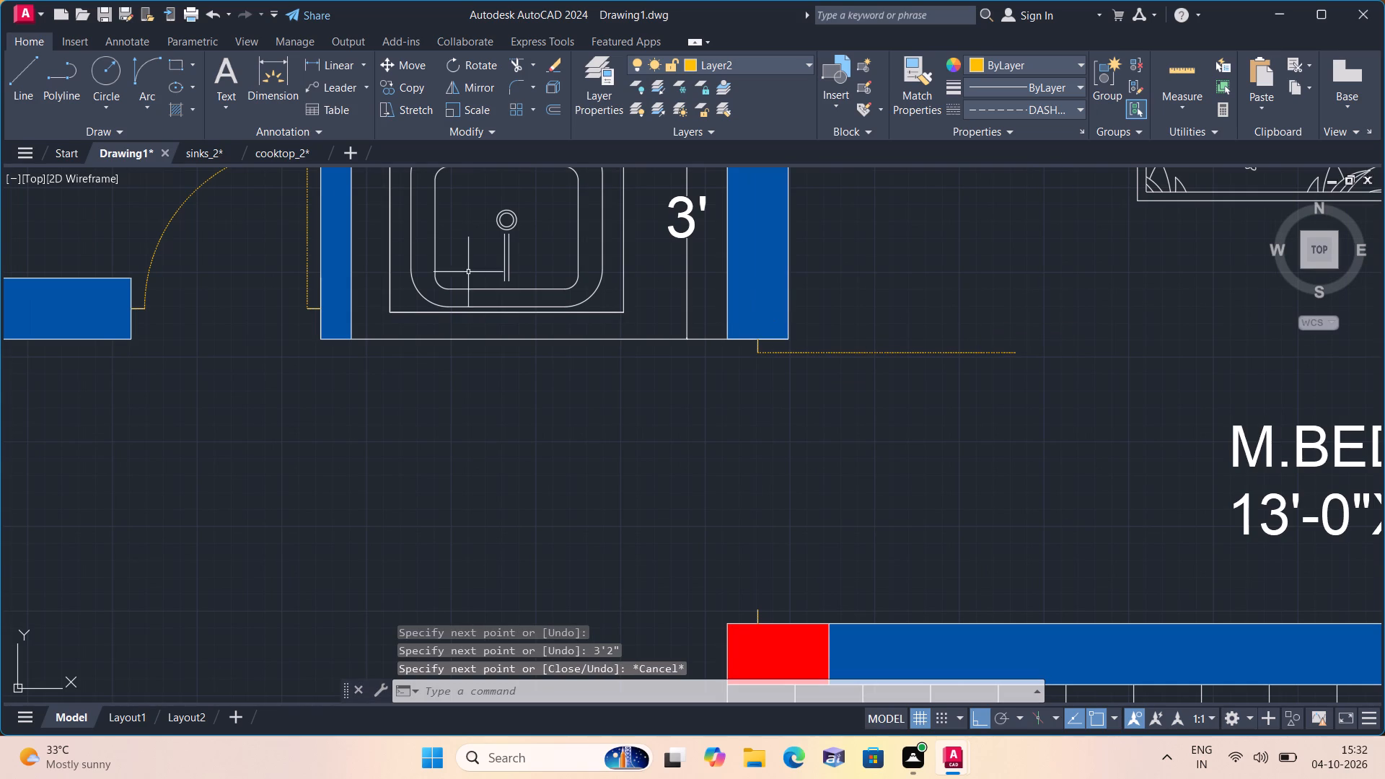
Draw a Start, End, Direction arc from the M.BEDROOM 3'2" line's east end to the south tick's upper end, with its start tangent due south.
{"action": "left_click", "coordinate": [149, 105]}
{"action": "left_click", "coordinate": [209, 327]}
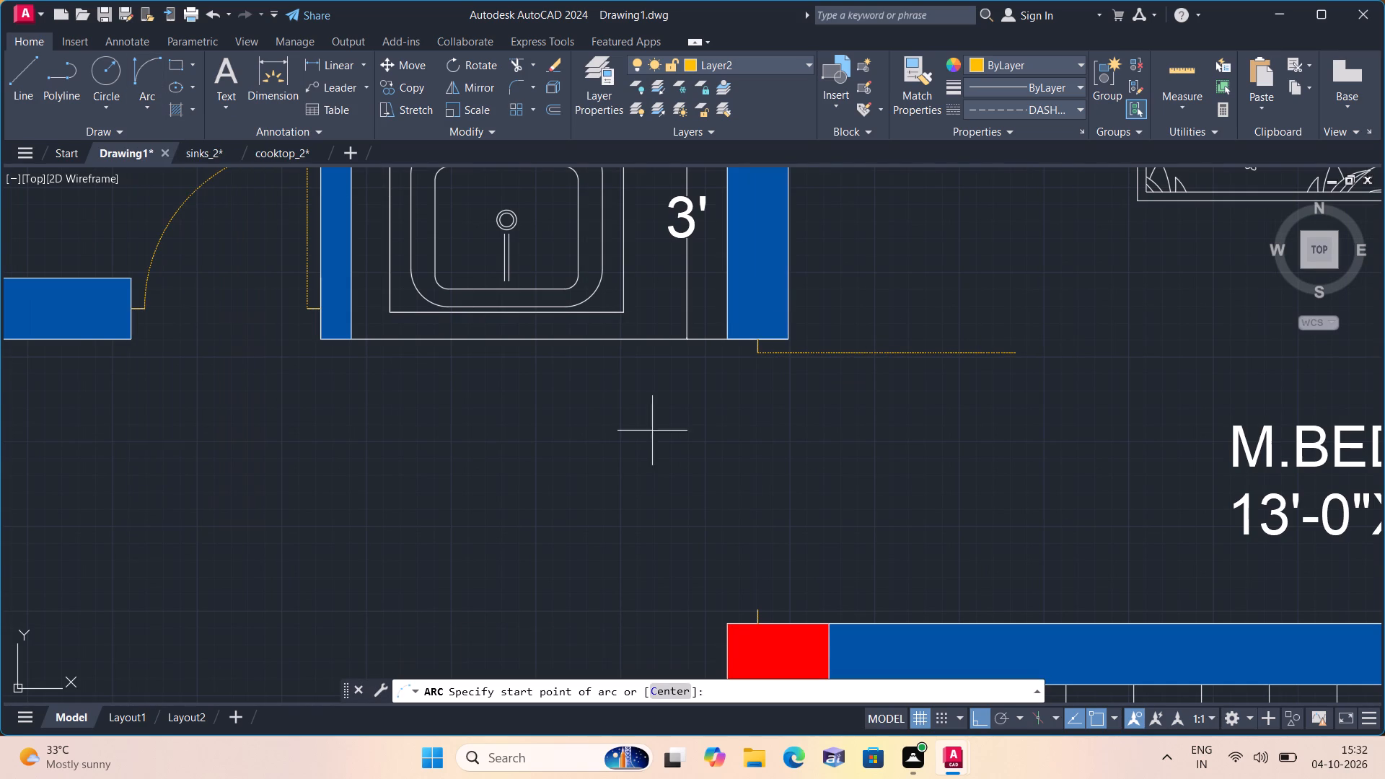
{"action": "left_click", "coordinate": [1019, 349]}
{"action": "scroll", "coordinate": [774, 554], "scroll_direction": "up", "scroll_amount": 2}
{"action": "scroll", "coordinate": [756, 569], "scroll_direction": "down", "scroll_amount": 2}
{"action": "middle_click_drag", "start_coordinate": [744, 559], "coordinate": [721, 462]}
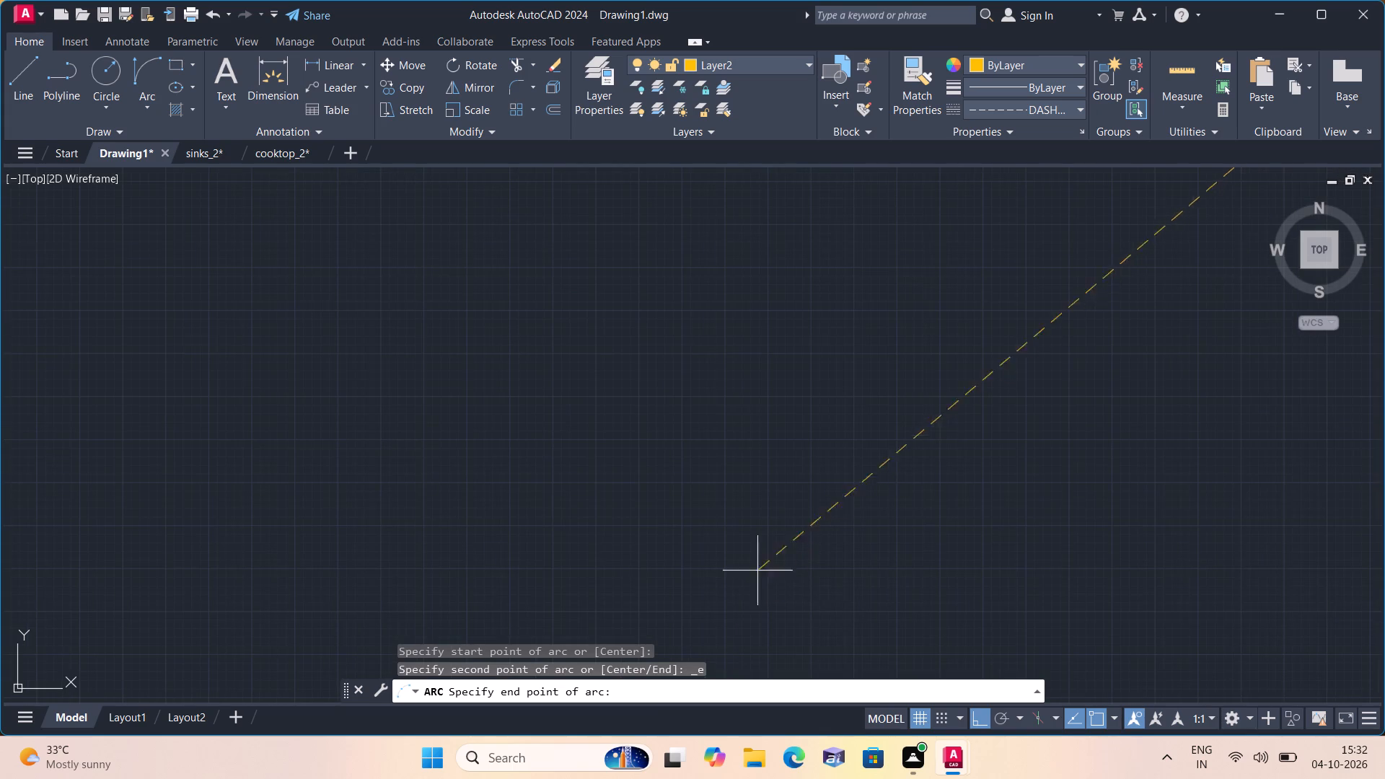
{"action": "middle_click_drag", "start_coordinate": [721, 462], "coordinate": [721, 387]}
{"action": "scroll", "coordinate": [721, 462], "scroll_direction": "down", "scroll_amount": 1}
{"action": "left_click", "coordinate": [722, 413]}
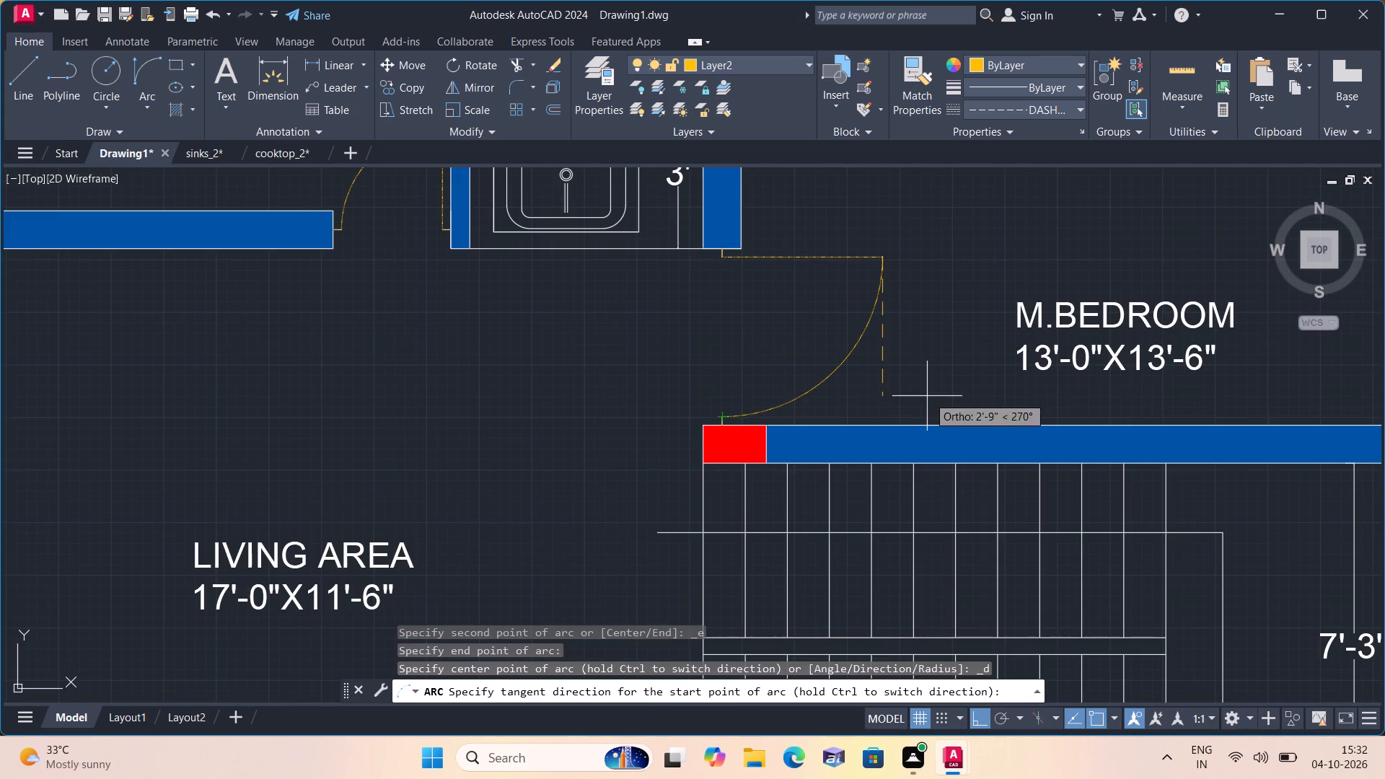
{"action": "left_click", "coordinate": [928, 394]}
Look over the whole floor plan to check the door swings at all the doorways.
{"action": "scroll", "coordinate": [856, 319], "scroll_direction": "down", "scroll_amount": 5}
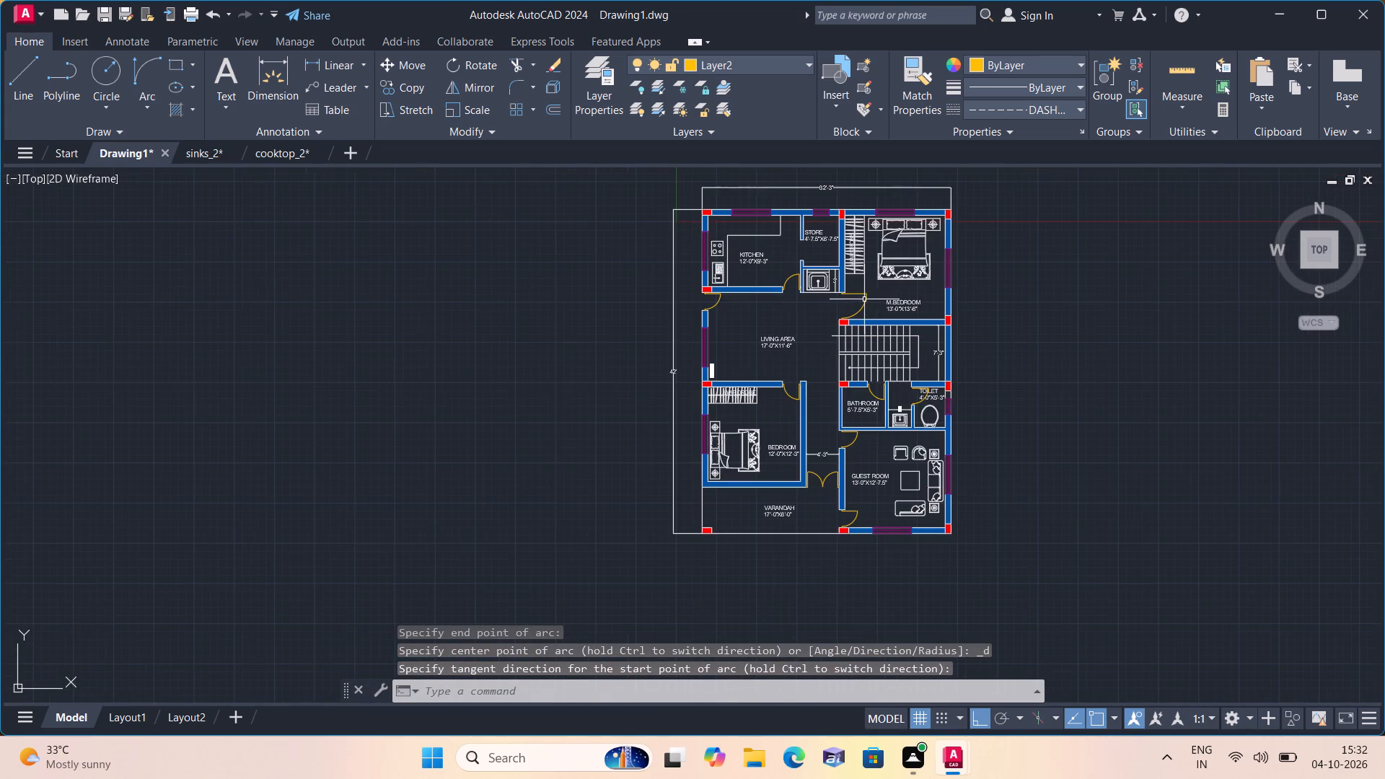
{"action": "scroll", "coordinate": [839, 292], "scroll_direction": "up", "scroll_amount": 1}
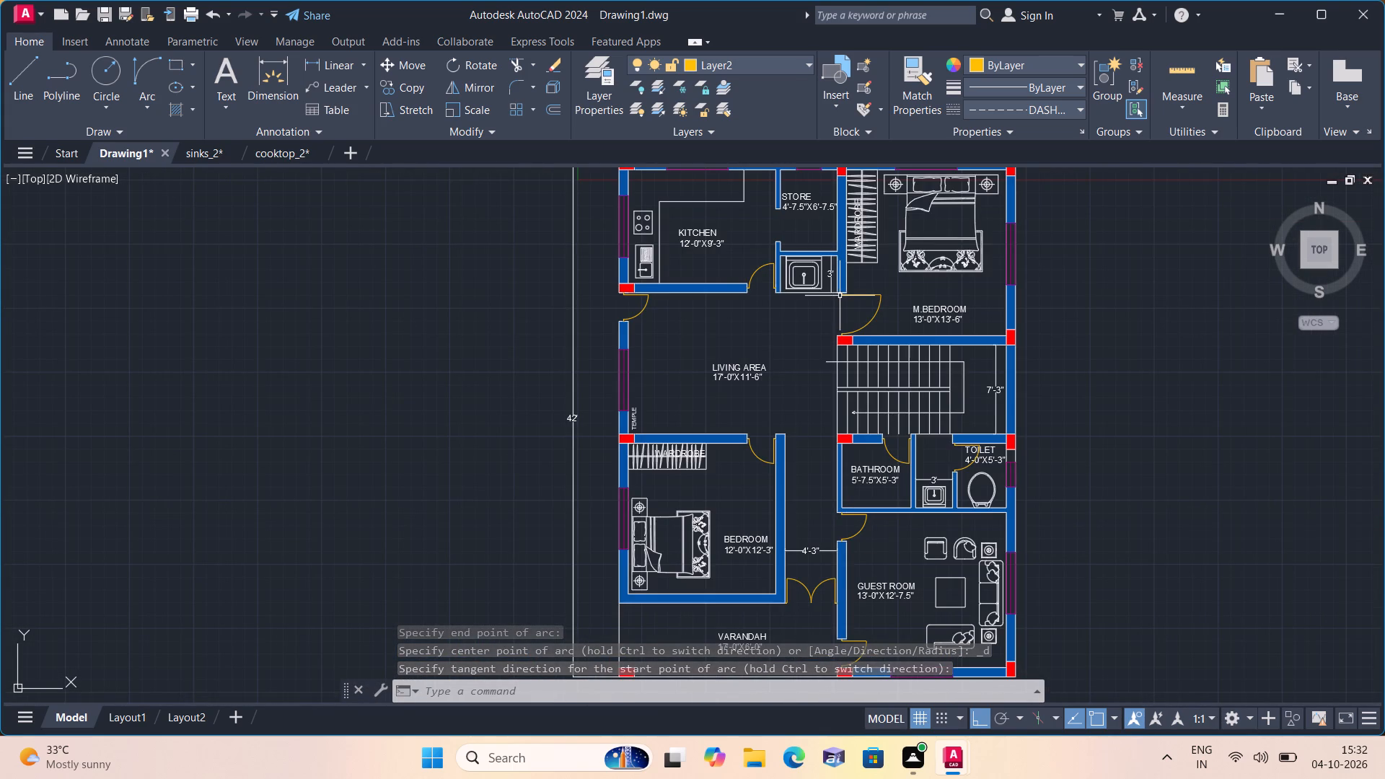
{"action": "scroll", "coordinate": [810, 411], "scroll_direction": "down", "scroll_amount": 1}
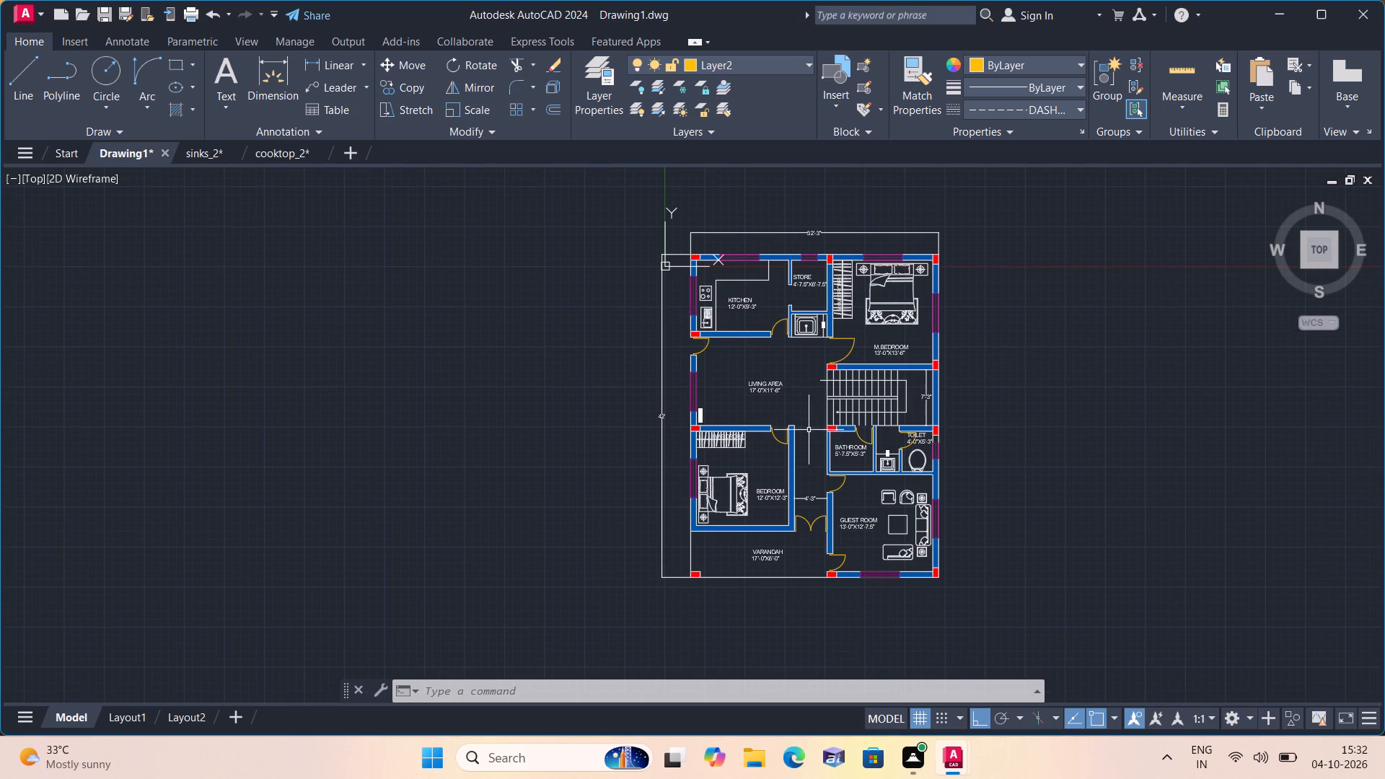
{"action": "scroll", "coordinate": [809, 424], "scroll_direction": "up", "scroll_amount": 2}
{"action": "scroll", "coordinate": [809, 424], "scroll_direction": "down", "scroll_amount": 2}
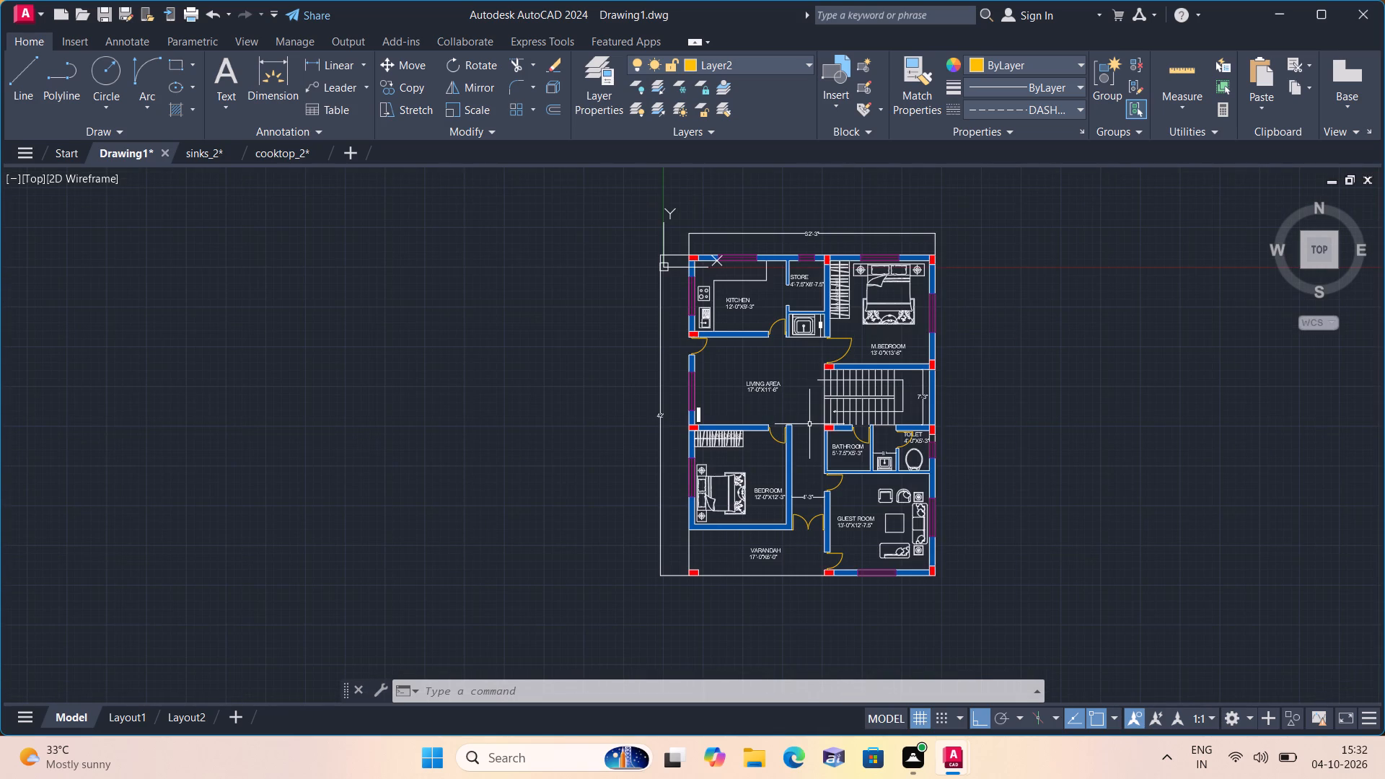
Close the cooktop_2 and sinks_2 drawings, saving the changes to each.
{"action": "left_click", "coordinate": [321, 151]}
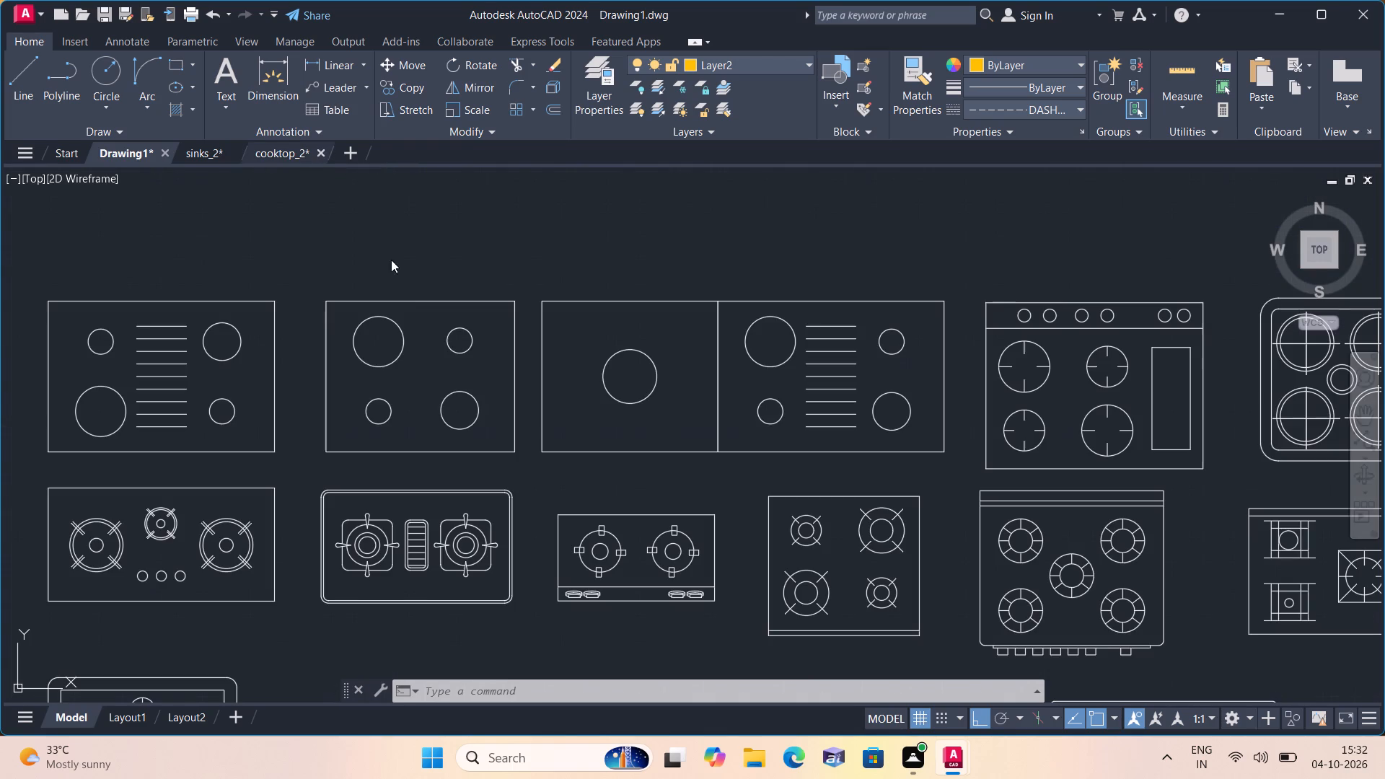
{"action": "left_click", "coordinate": [643, 418]}
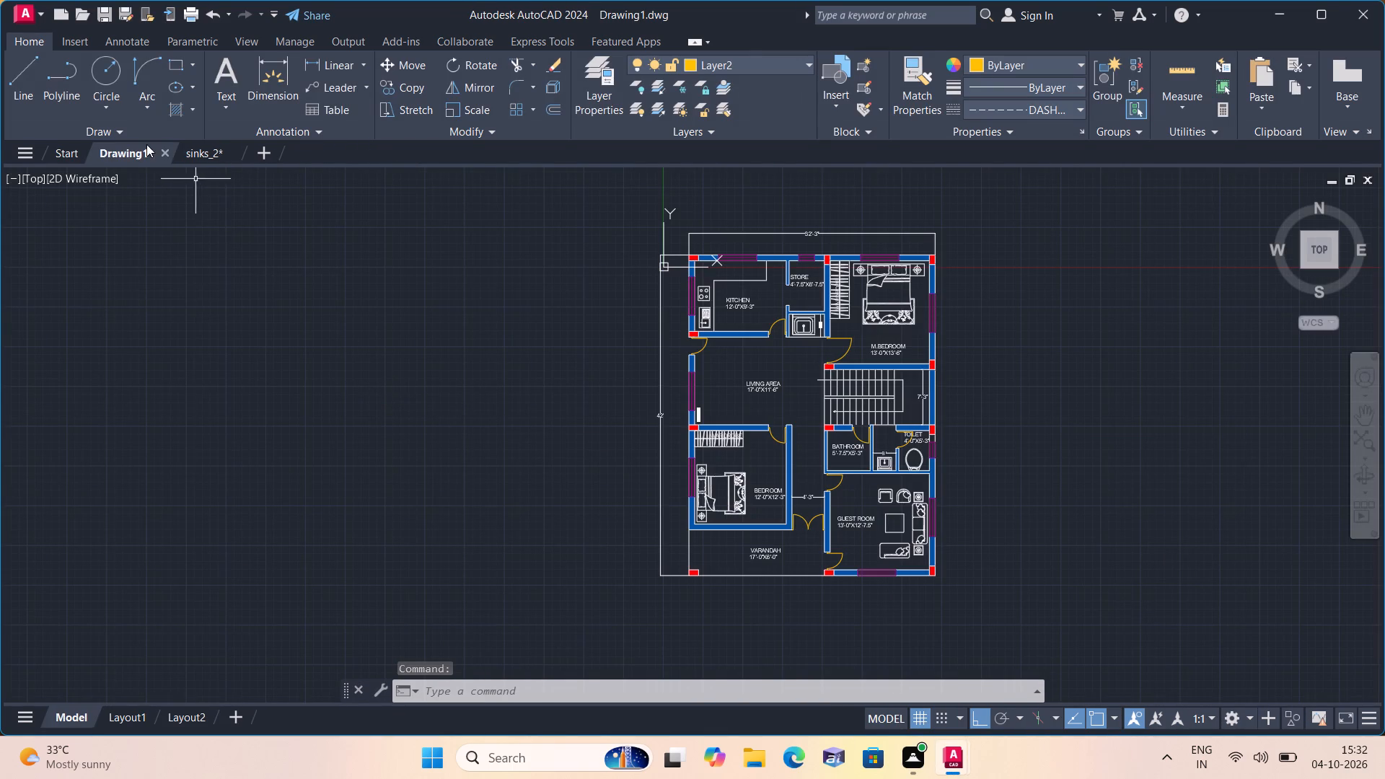
{"action": "left_click", "coordinate": [231, 151]}
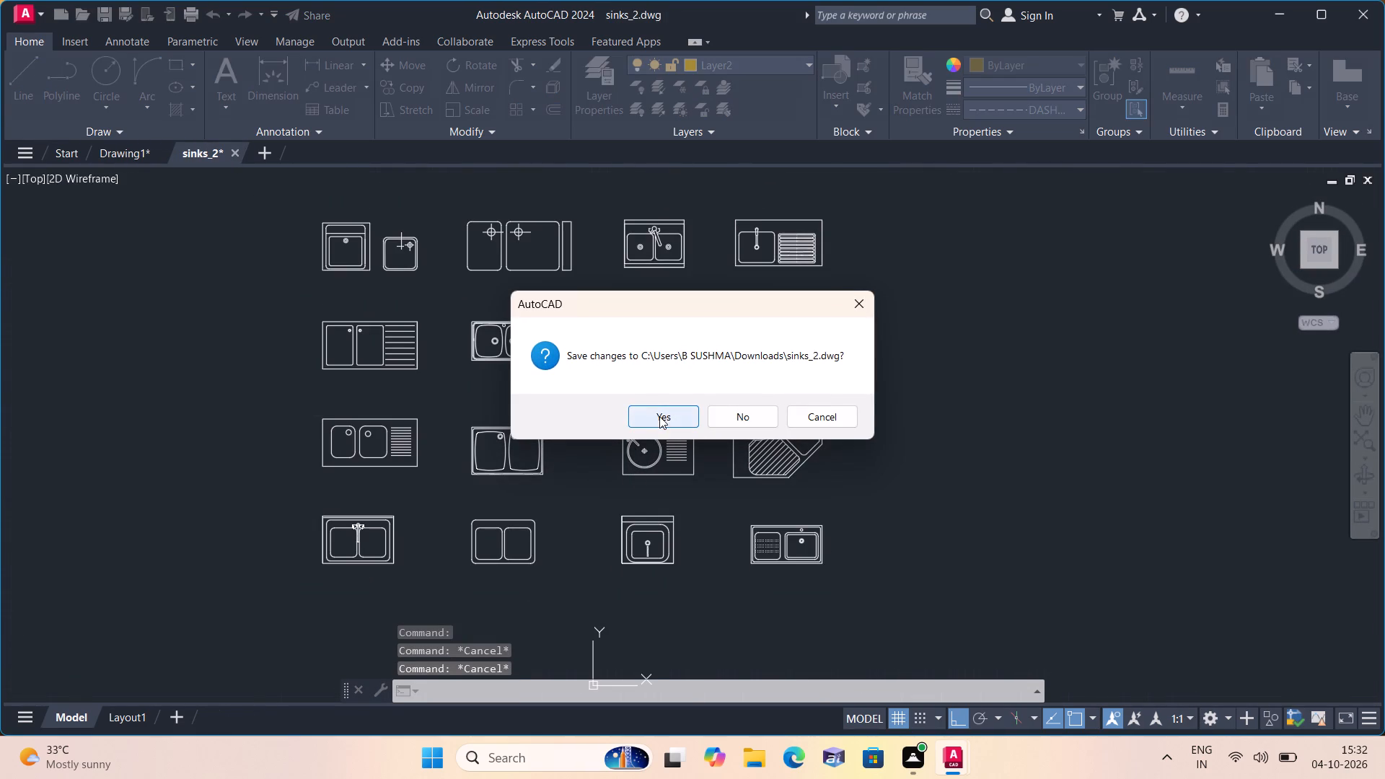
{"action": "left_click", "coordinate": [659, 416]}
Review the floor plan in Drawing1 from the kitchen and M.BEDROOM down to the varandah and guest room.
{"action": "scroll", "coordinate": [651, 415], "scroll_direction": "down", "scroll_amount": 2}
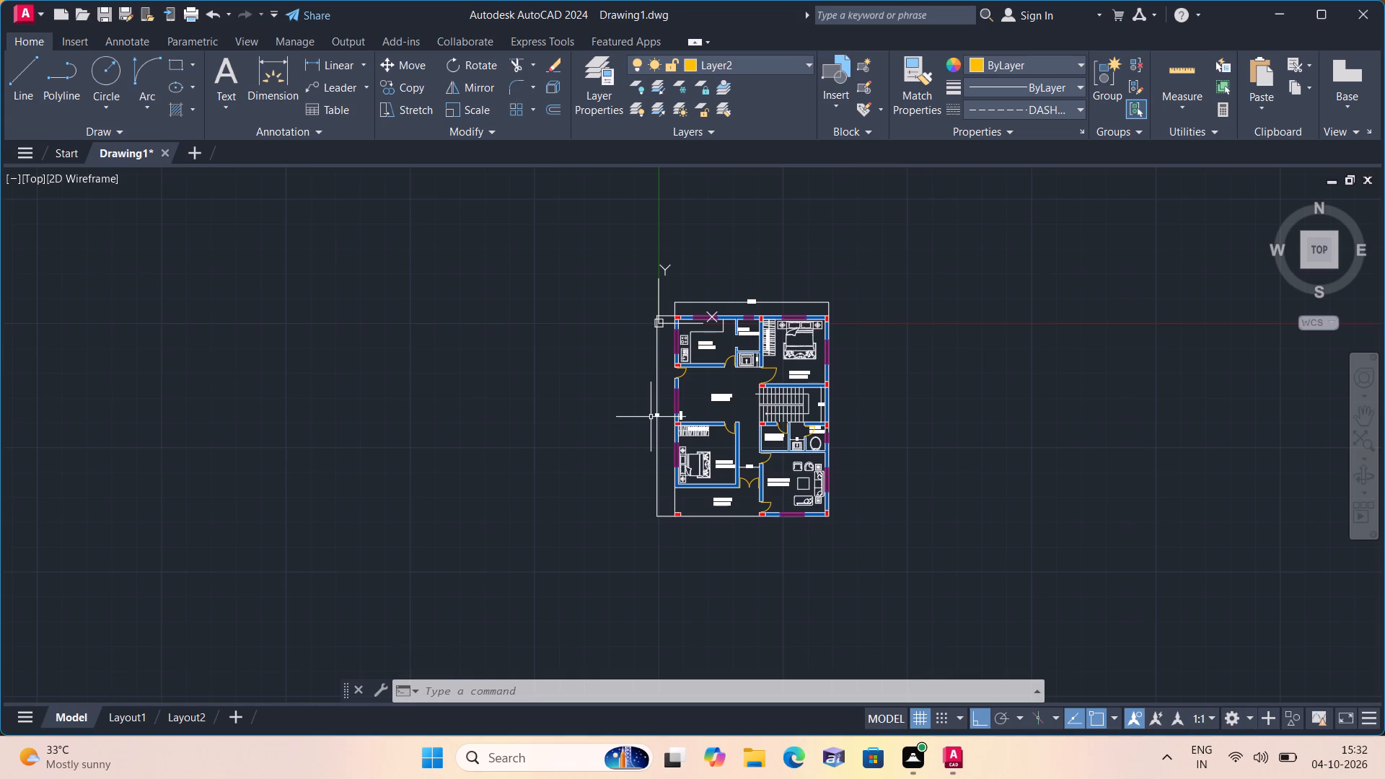
{"action": "scroll", "coordinate": [651, 417], "scroll_direction": "down", "scroll_amount": 1}
{"action": "middle_click_drag", "start_coordinate": [649, 418], "coordinate": [667, 519]}
{"action": "scroll", "coordinate": [682, 495], "scroll_direction": "up", "scroll_amount": 3}
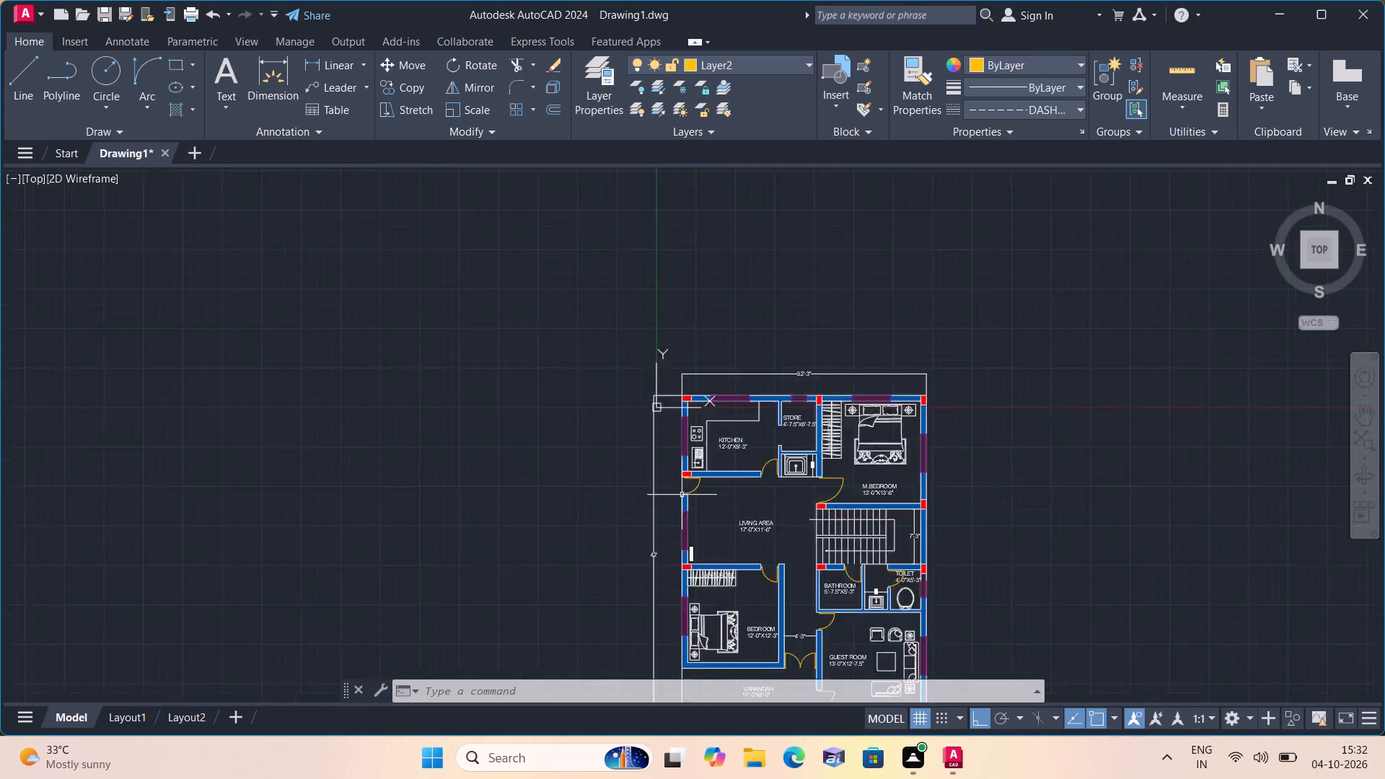
{"action": "middle_click_drag", "start_coordinate": [833, 509], "coordinate": [749, 372]}
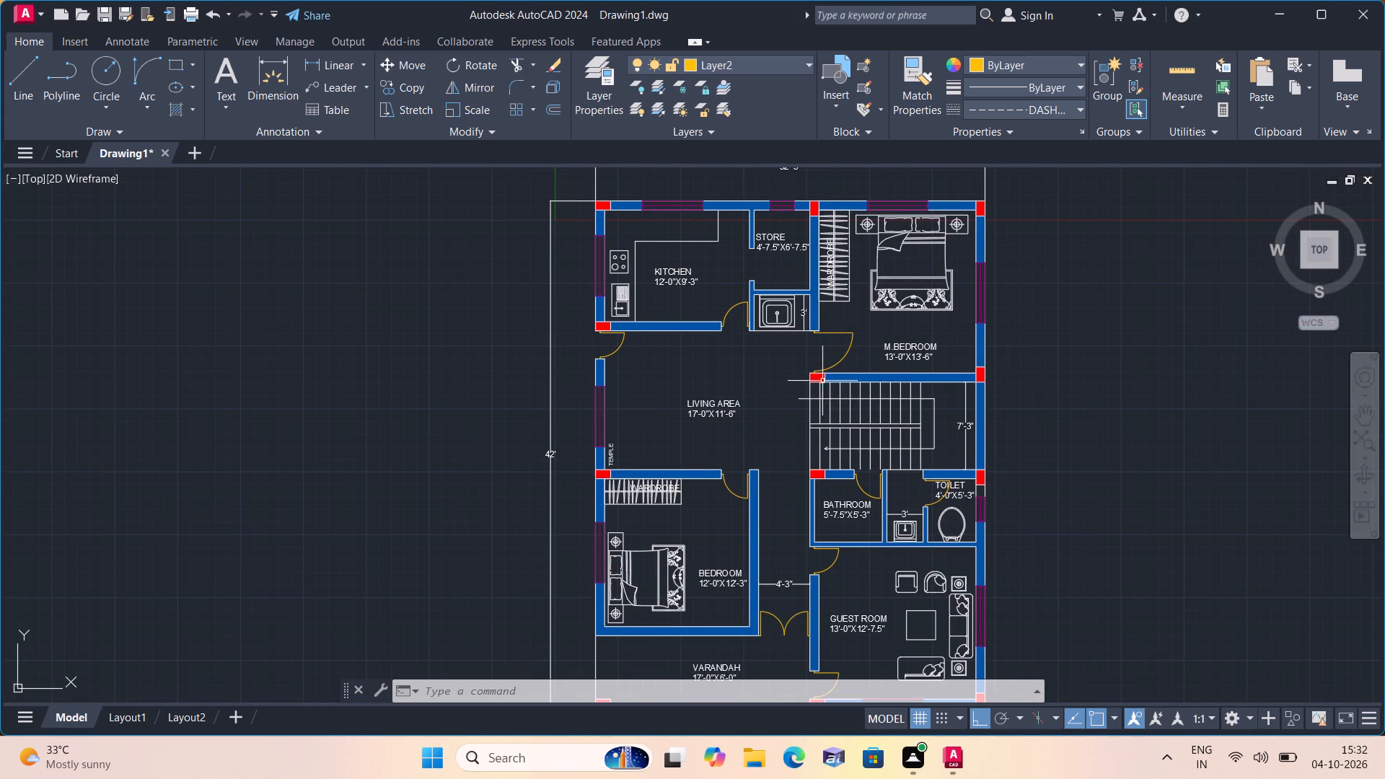
{"action": "middle_click_drag", "start_coordinate": [854, 440], "coordinate": [771, 291]}
{"action": "scroll", "coordinate": [854, 440], "scroll_direction": "down", "scroll_amount": 1}
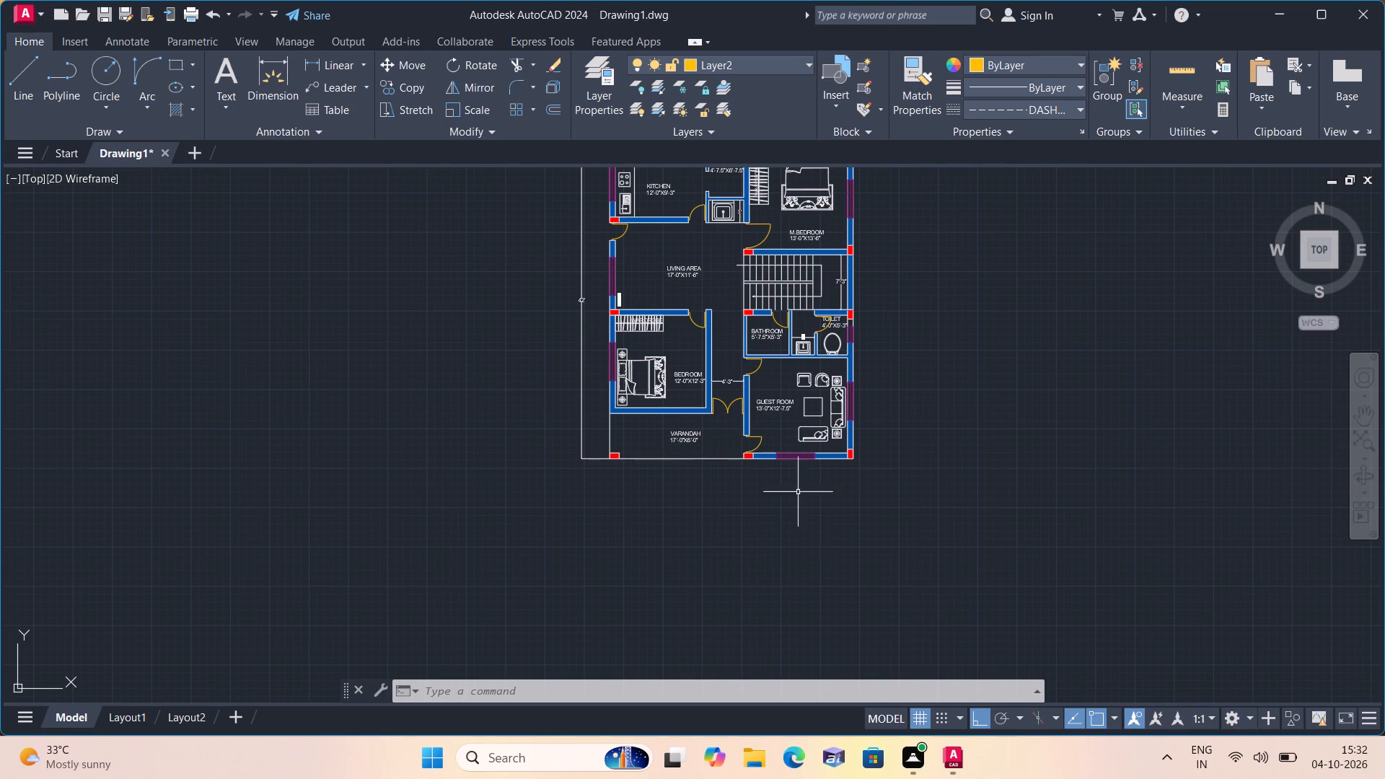
{"action": "scroll", "coordinate": [736, 327], "scroll_direction": "up", "scroll_amount": 2}
{"action": "middle_click_drag", "start_coordinate": [736, 328], "coordinate": [781, 433]}
{"action": "scroll", "coordinate": [786, 433], "scroll_direction": "down", "scroll_amount": 2}
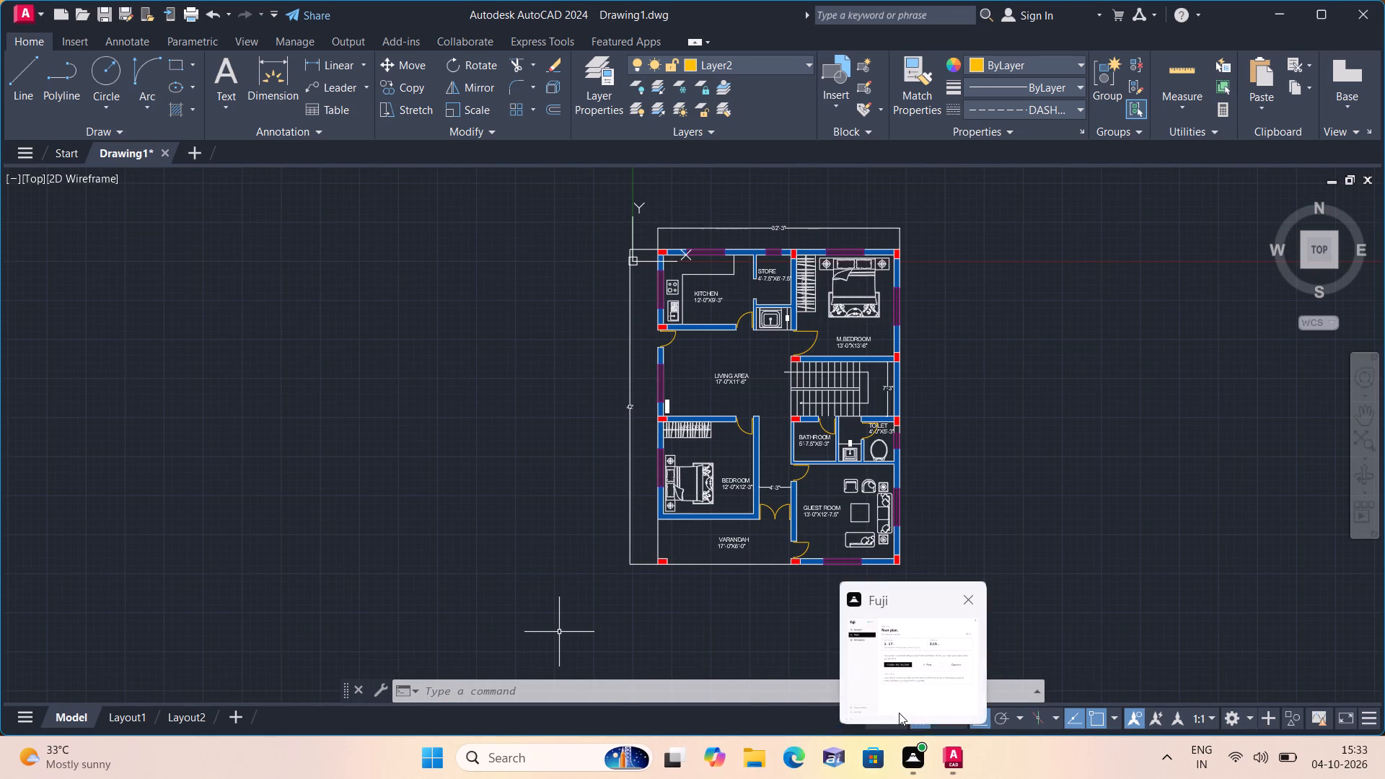
{"action": "scroll", "coordinate": [507, 516], "scroll_direction": "up", "scroll_amount": 1}
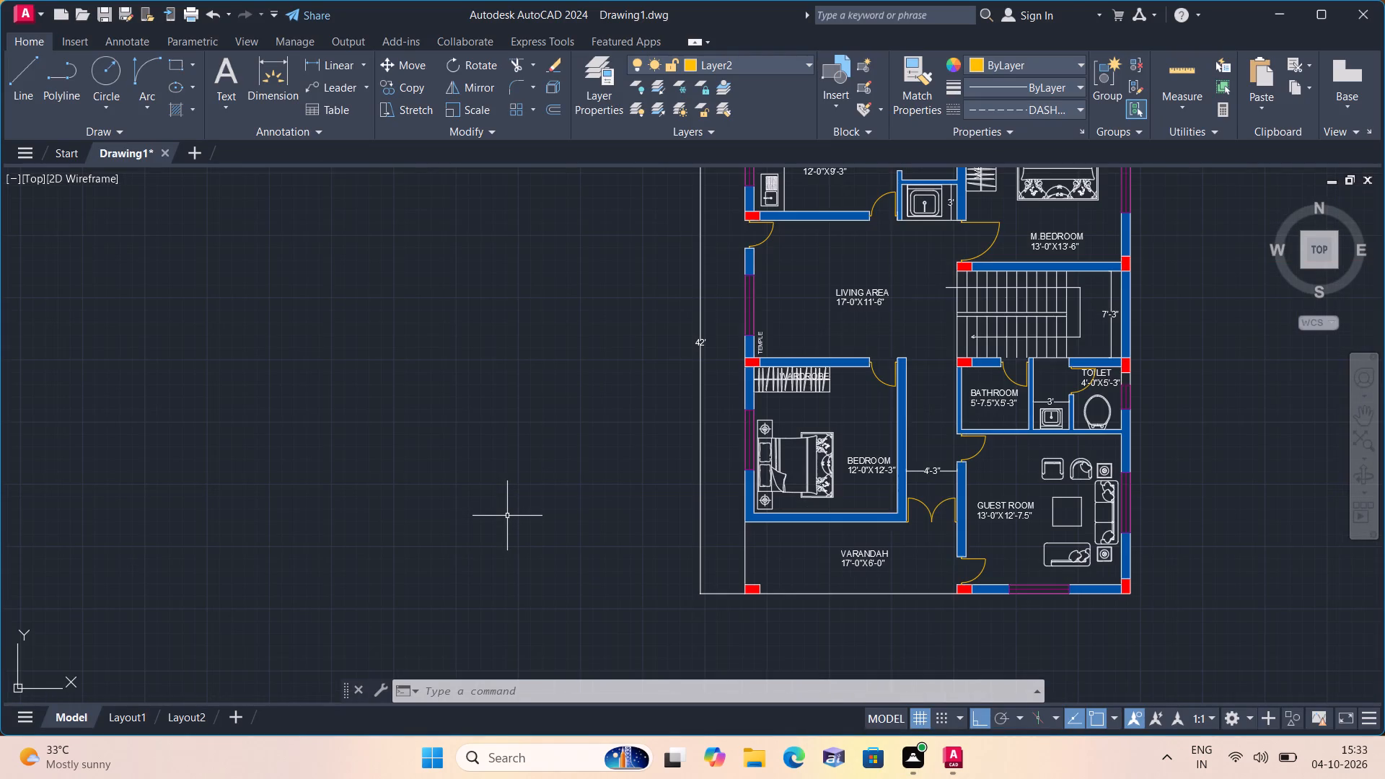
{"action": "scroll", "coordinate": [507, 516], "scroll_direction": "down", "scroll_amount": 1}
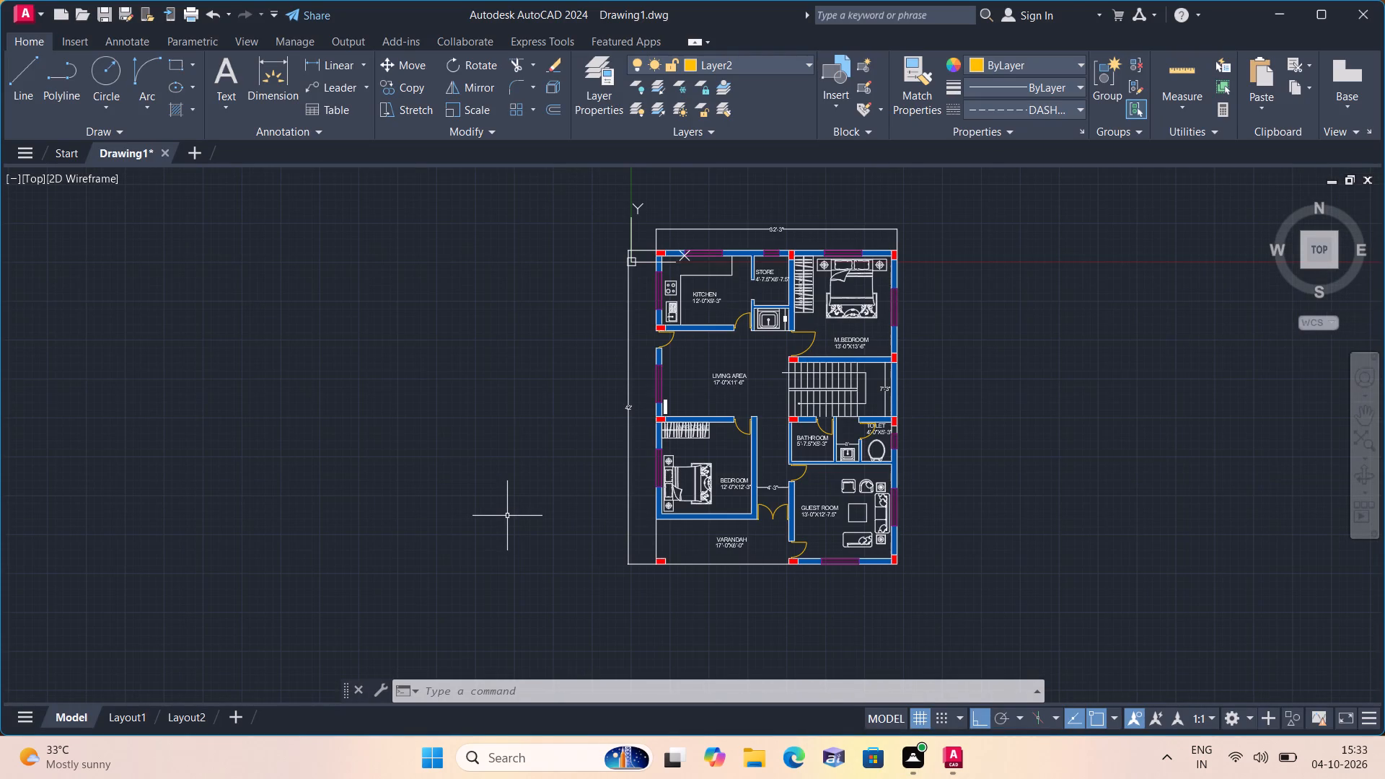
{"action": "scroll", "coordinate": [508, 516], "scroll_direction": "down", "scroll_amount": 1}
{"action": "scroll", "coordinate": [508, 516], "scroll_direction": "up", "scroll_amount": 1}
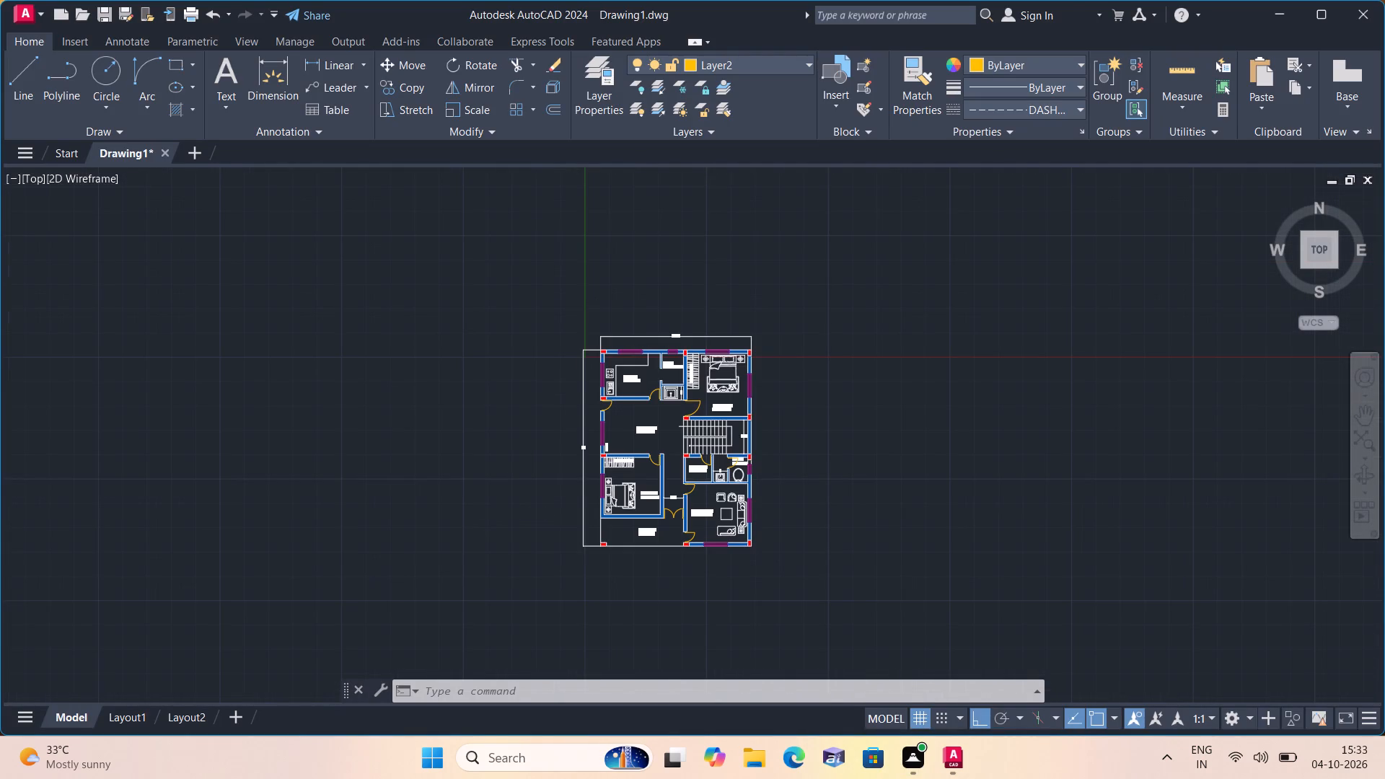
Look over the floor plan from the kitchen and M.BEDROOM down to the varandah and guest room.
{"action": "scroll", "coordinate": [508, 516], "scroll_direction": "up", "scroll_amount": 1}
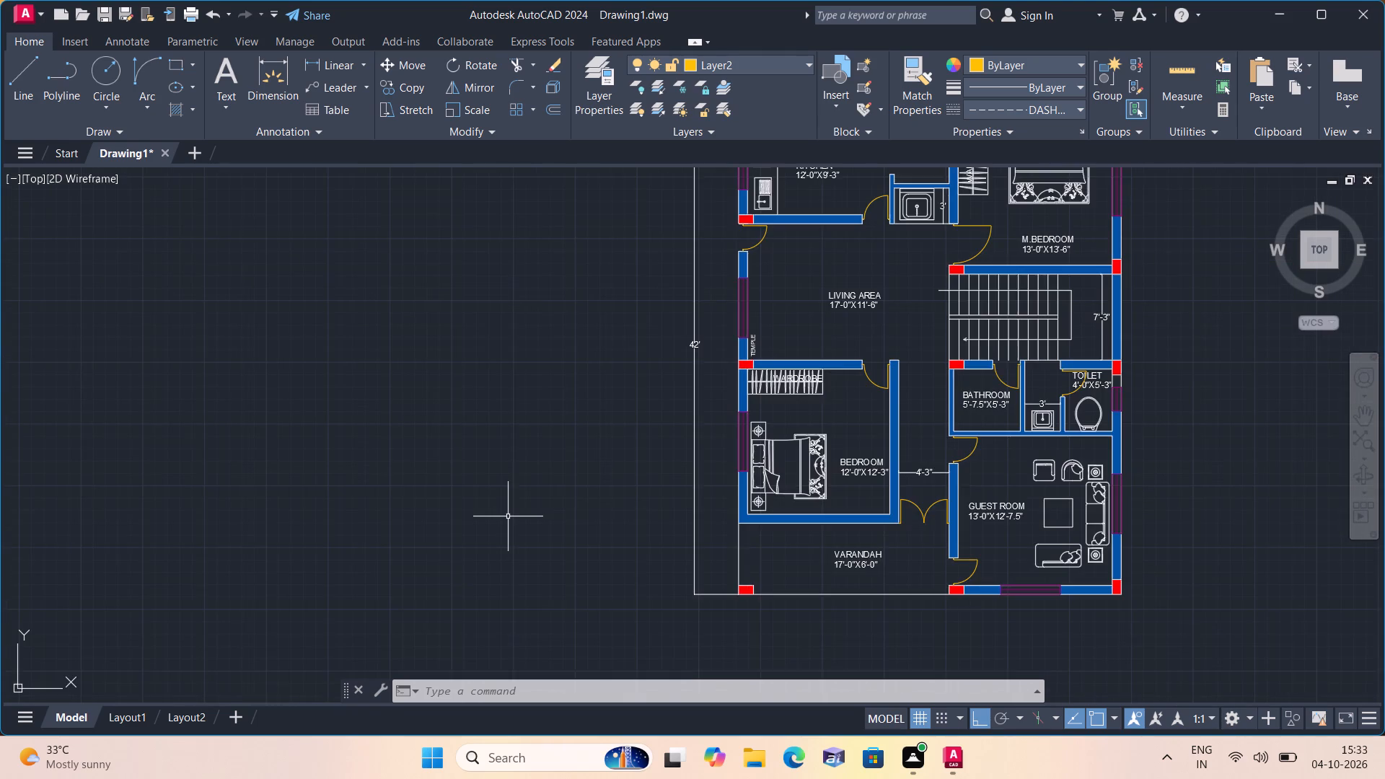
{"action": "scroll", "coordinate": [508, 516], "scroll_direction": "up", "scroll_amount": 1}
{"action": "scroll", "coordinate": [508, 516], "scroll_direction": "down", "scroll_amount": 1}
{"action": "scroll", "coordinate": [508, 516], "scroll_direction": "up", "scroll_amount": 1}
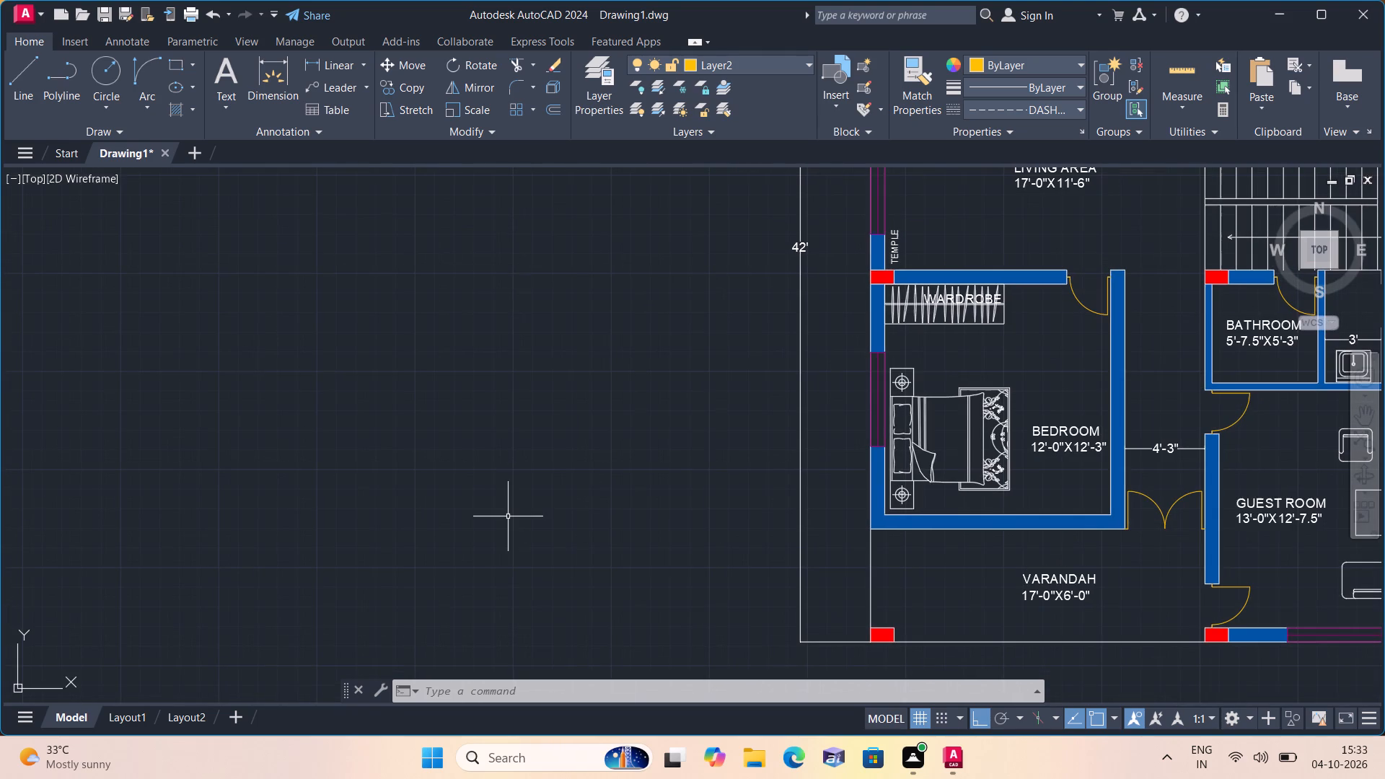
{"action": "scroll", "coordinate": [508, 516], "scroll_direction": "down", "scroll_amount": 1}
{"action": "scroll", "coordinate": [508, 516], "scroll_direction": "up", "scroll_amount": 1}
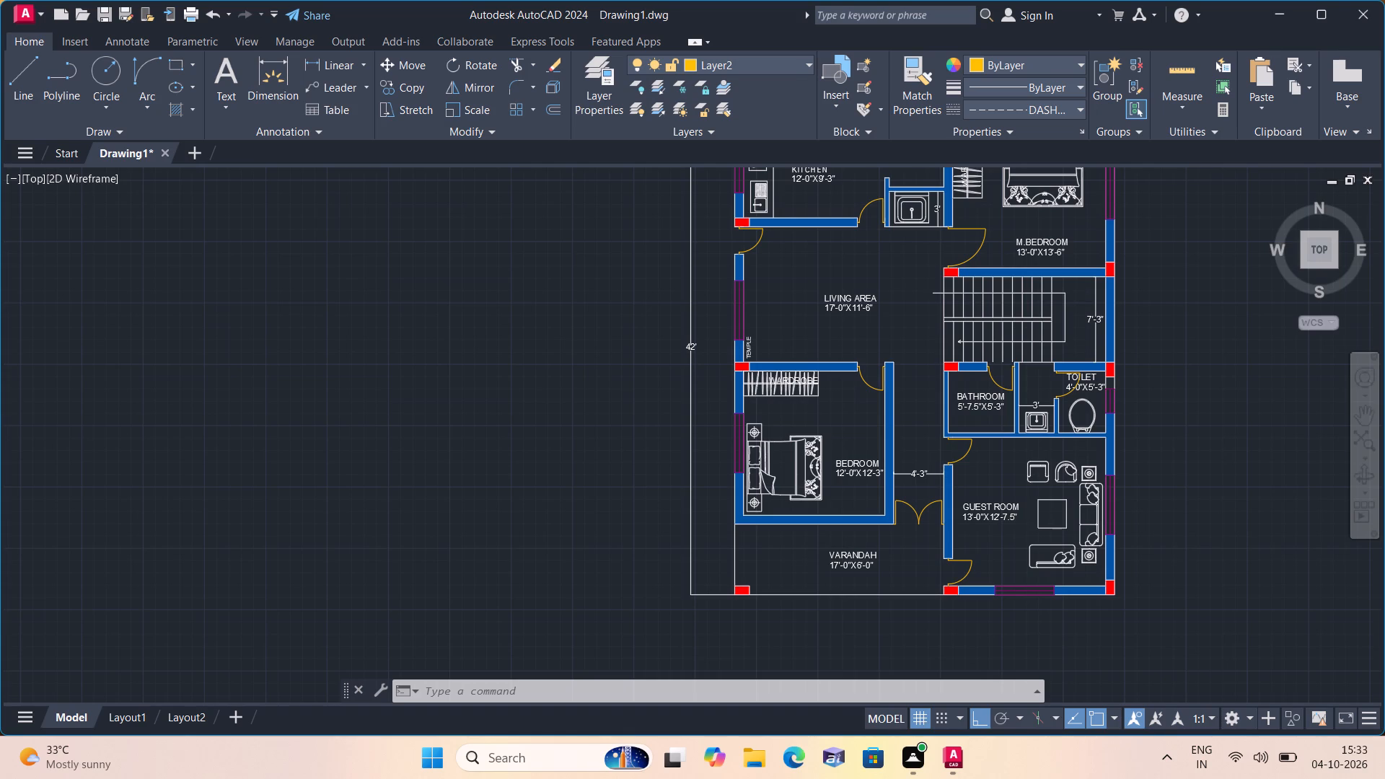
{"action": "scroll", "coordinate": [508, 516], "scroll_direction": "down", "scroll_amount": 1}
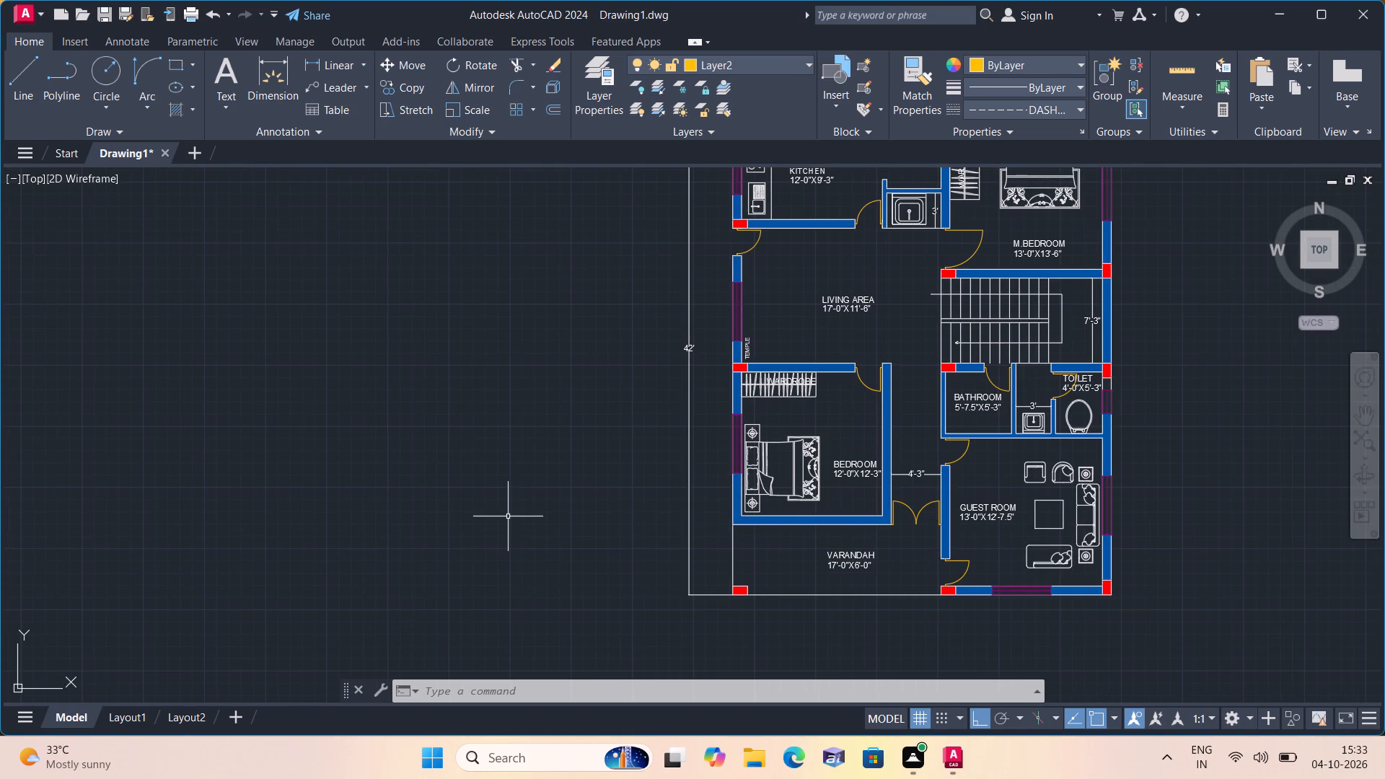
{"action": "scroll", "coordinate": [508, 516], "scroll_direction": "up", "scroll_amount": 1}
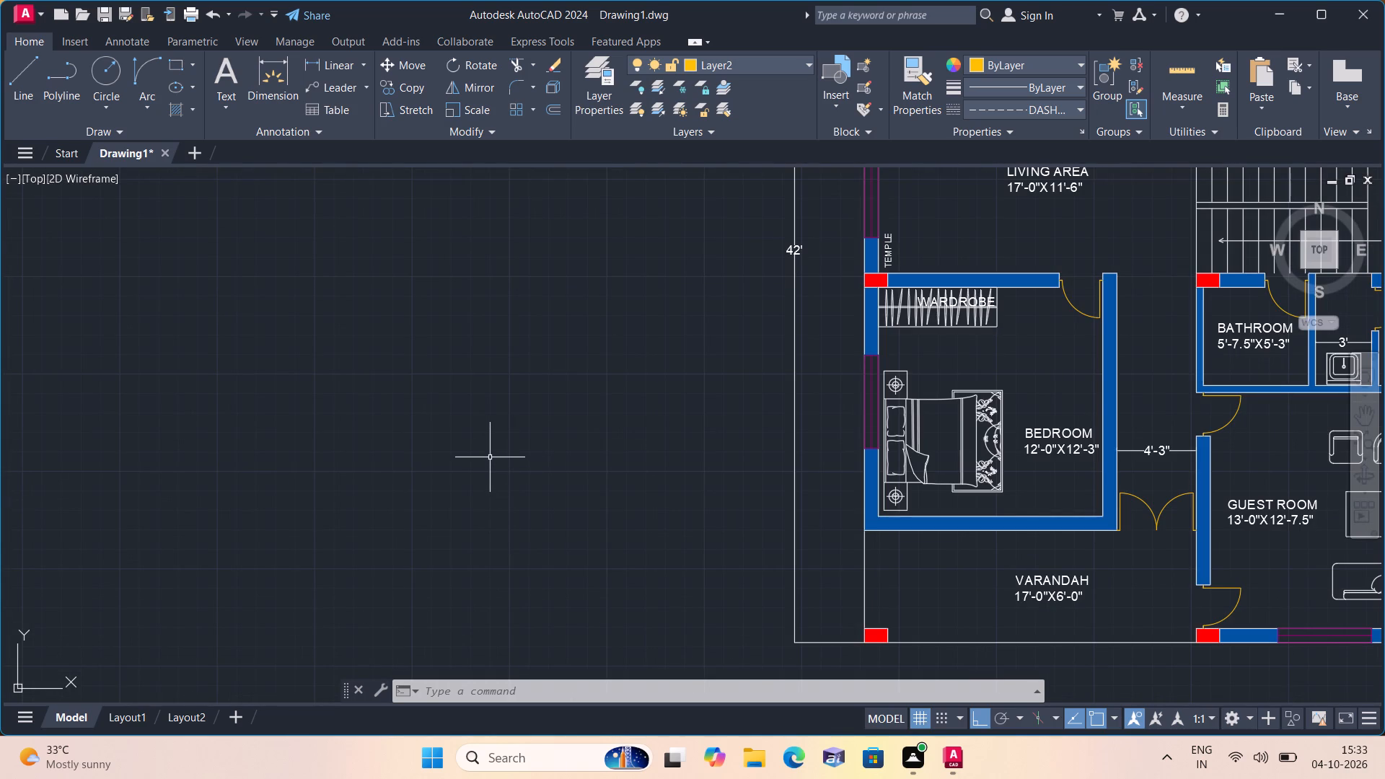
{"action": "scroll", "coordinate": [472, 467], "scroll_direction": "down", "scroll_amount": 1}
{"action": "middle_click_drag", "start_coordinate": [449, 447], "coordinate": [366, 436]}
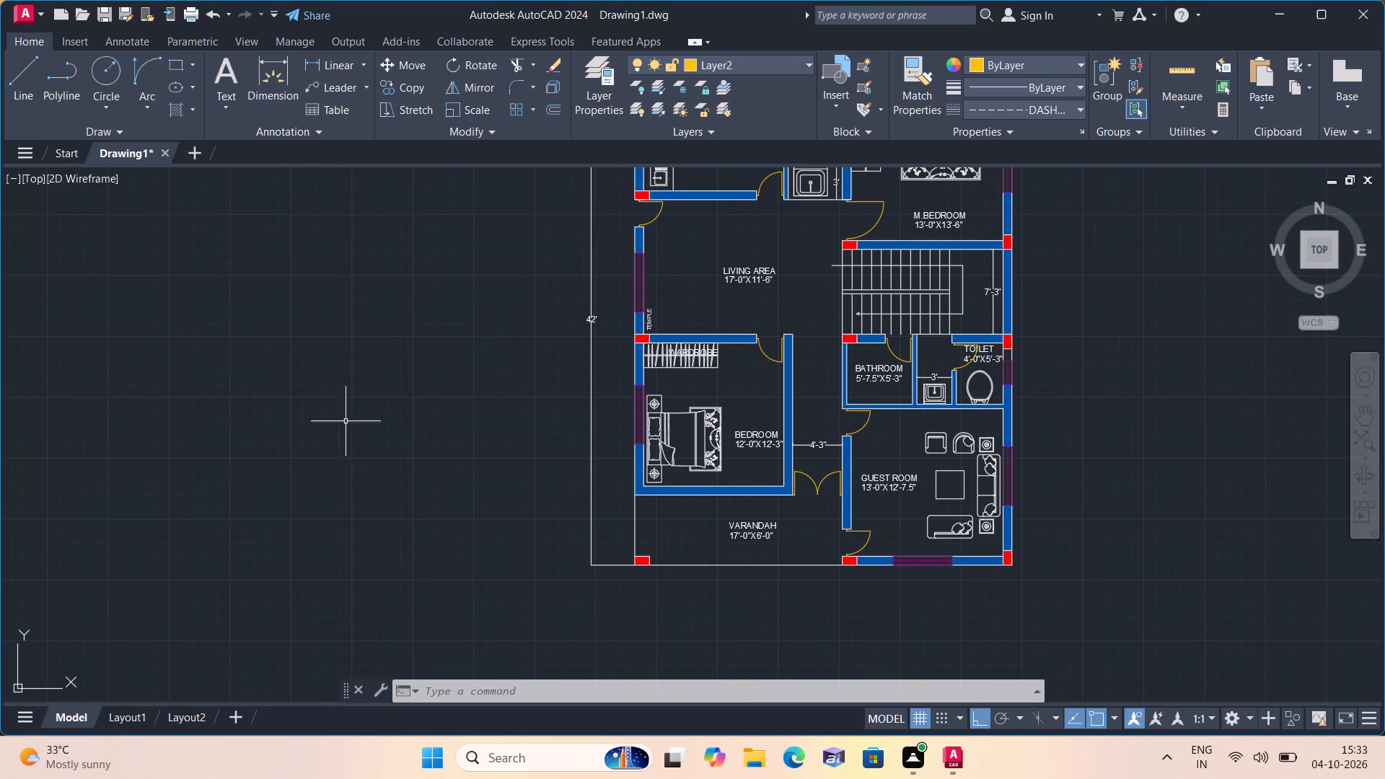
Save the drawing in the Downloads folder as an AutoCAD 2018 Drawing with the file name re.
{"action": "left_click", "coordinate": [26, 21]}
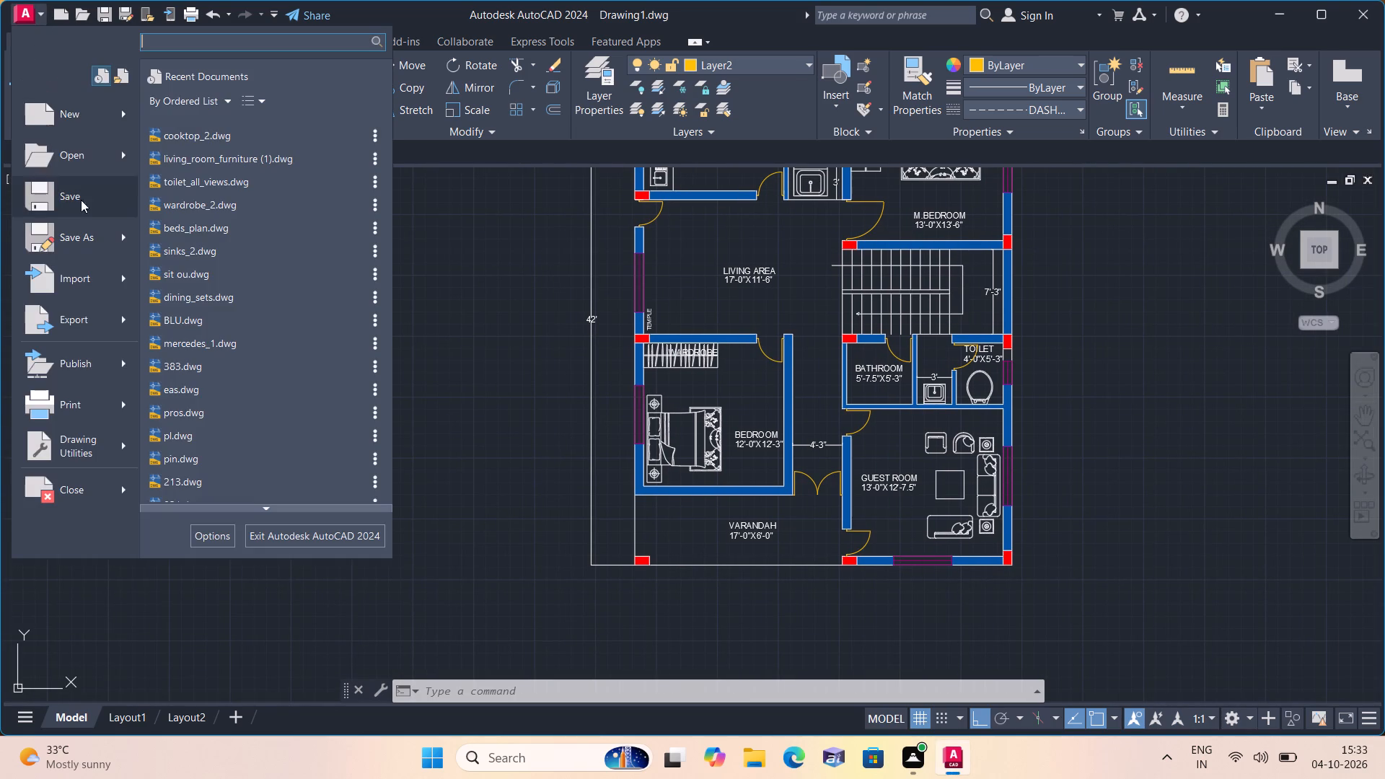
{"action": "left_click", "coordinate": [94, 199]}
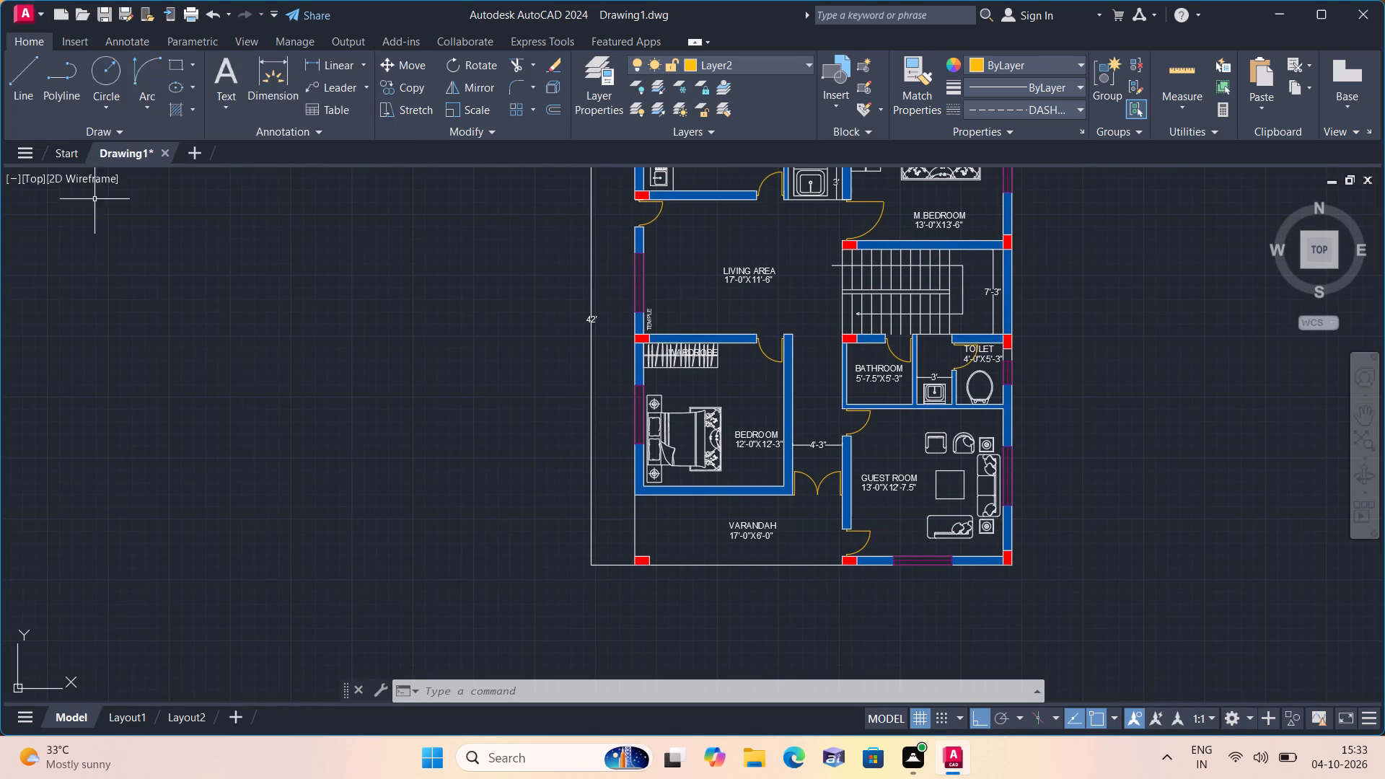
{"action": "left_click", "coordinate": [677, 537]}
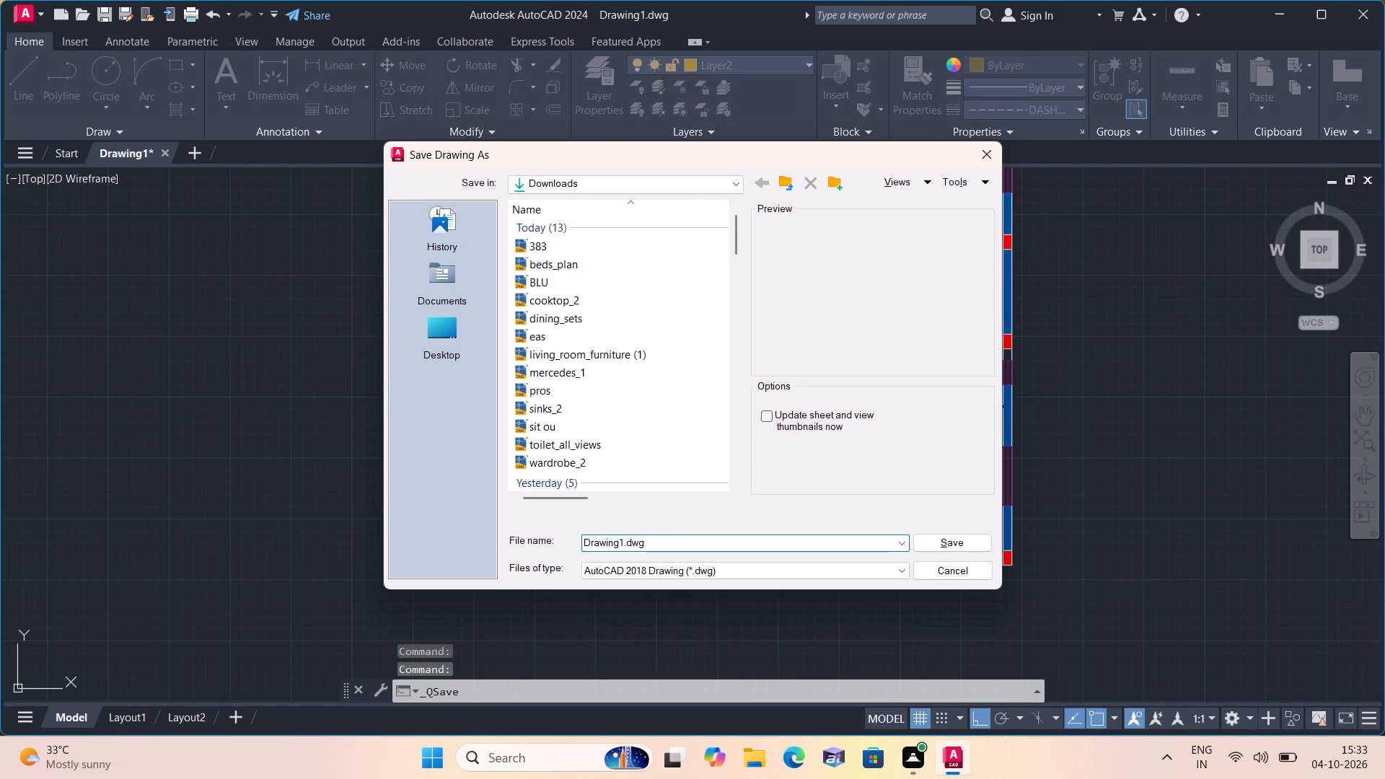
{"action": "key", "text": "BackSpace"}
{"action": "key", "text": "BackSpace"}
{"action": "key", "text": "BackSpace"}
{"action": "key", "text": "BackSpace"}
{"action": "key", "text": "BackSpace"}
{"action": "key", "text": "BackSpace"}
{"action": "key", "text": "BackSpace"}
{"action": "key", "text": "BackSpace"}
{"action": "key", "text": "BackSpace"}
{"action": "key", "text": "BackSpace"}
{"action": "key", "text": "BackSpace"}
{"action": "key", "text": "BackSpace"}
{"action": "key", "text": "BackSpace"}
{"action": "key", "text": "BackSpace"}
{"action": "key", "text": "BackSpace"}
{"action": "key", "text": "BackSpace"}
{"action": "key", "text": "BackSpace"}
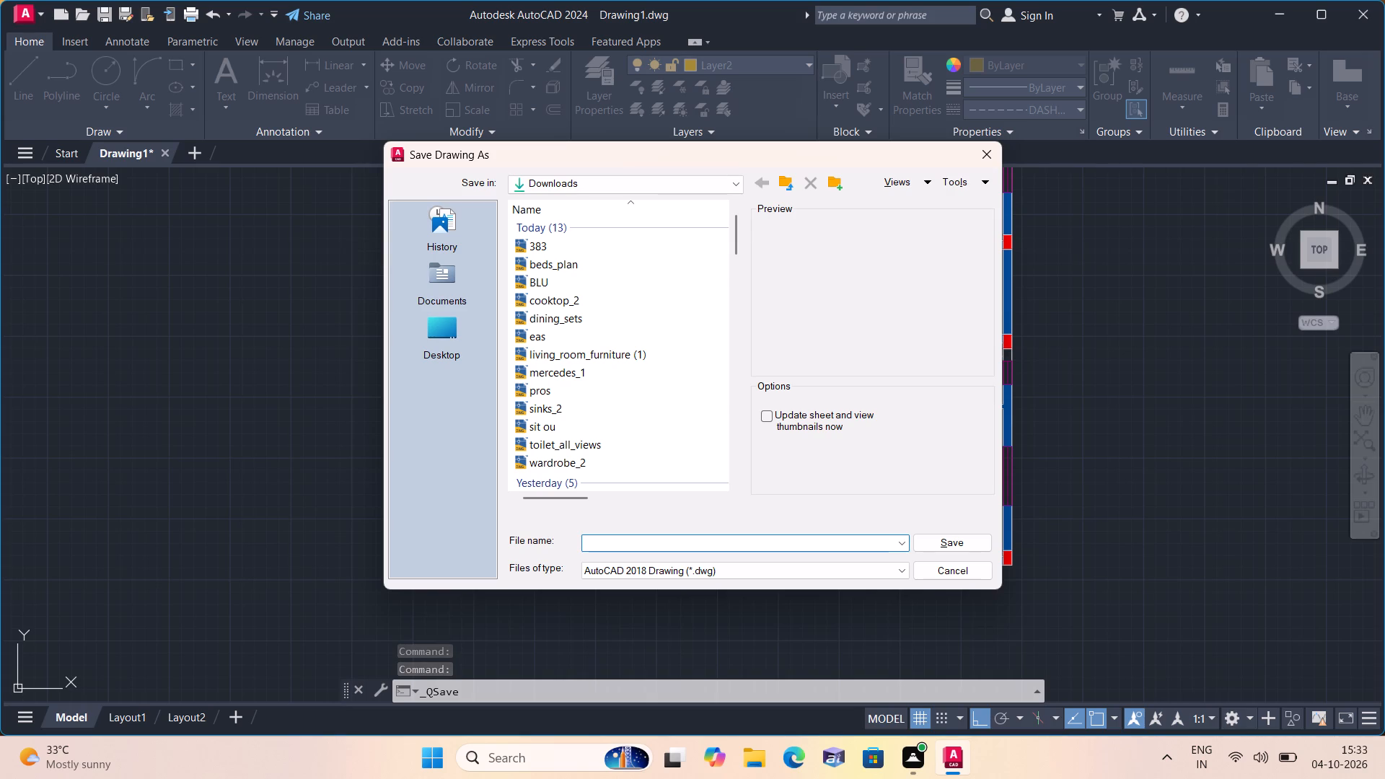
{"action": "type", "text": "re"}
{"action": "left_click", "coordinate": [949, 540]}
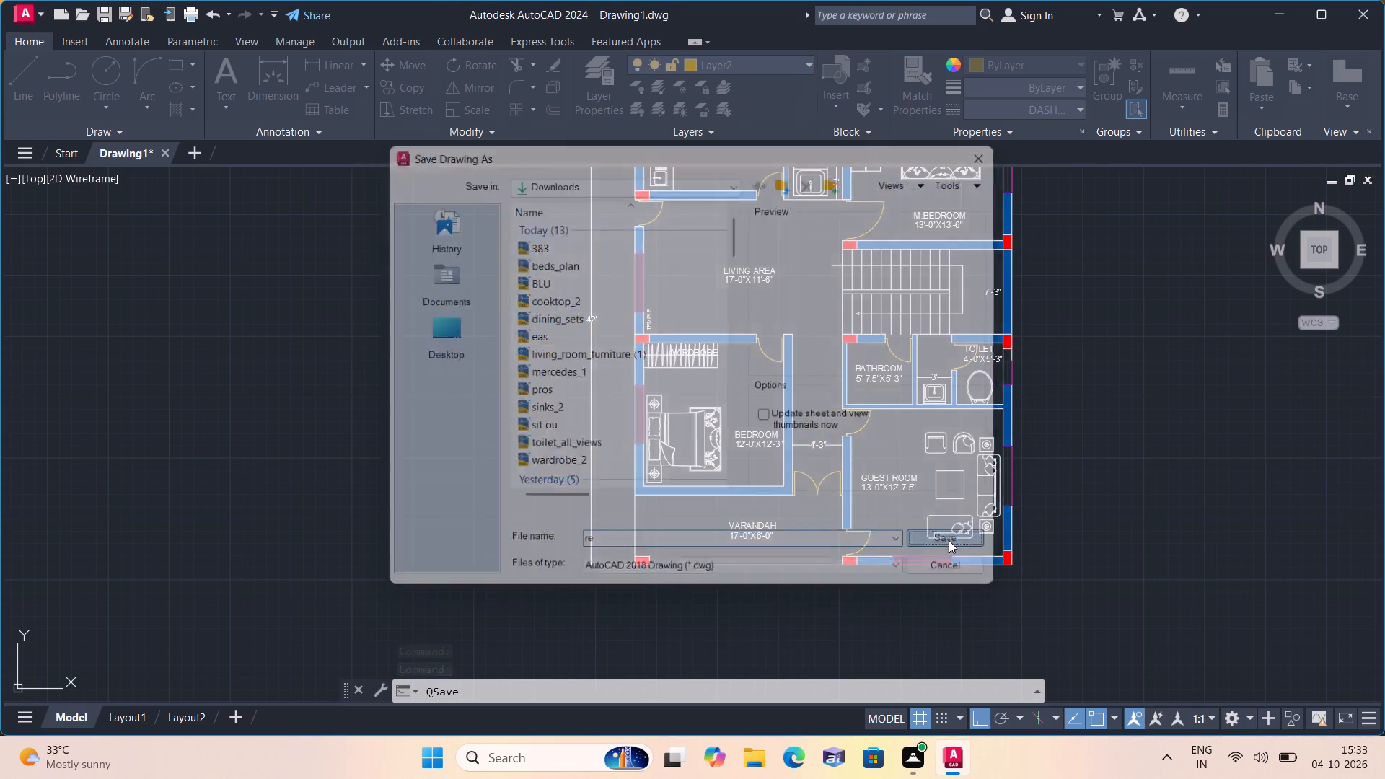
Set up a plot with the DWG To PDF.pc3 plotter on ISO A4 (297.00 x 210.00 MM) paper.
{"action": "type", "text": "plo"}
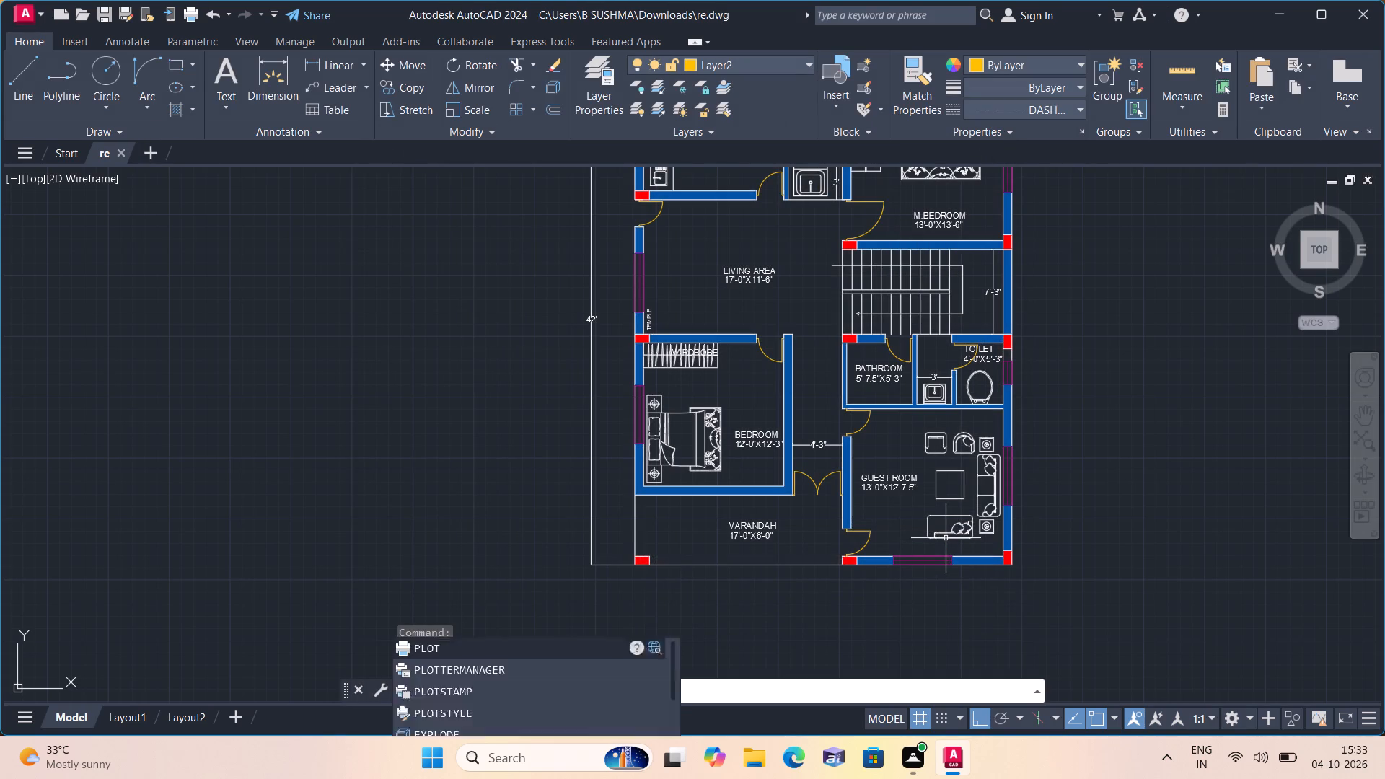
{"action": "type", "text": "t"}
{"action": "key", "text": "space"}
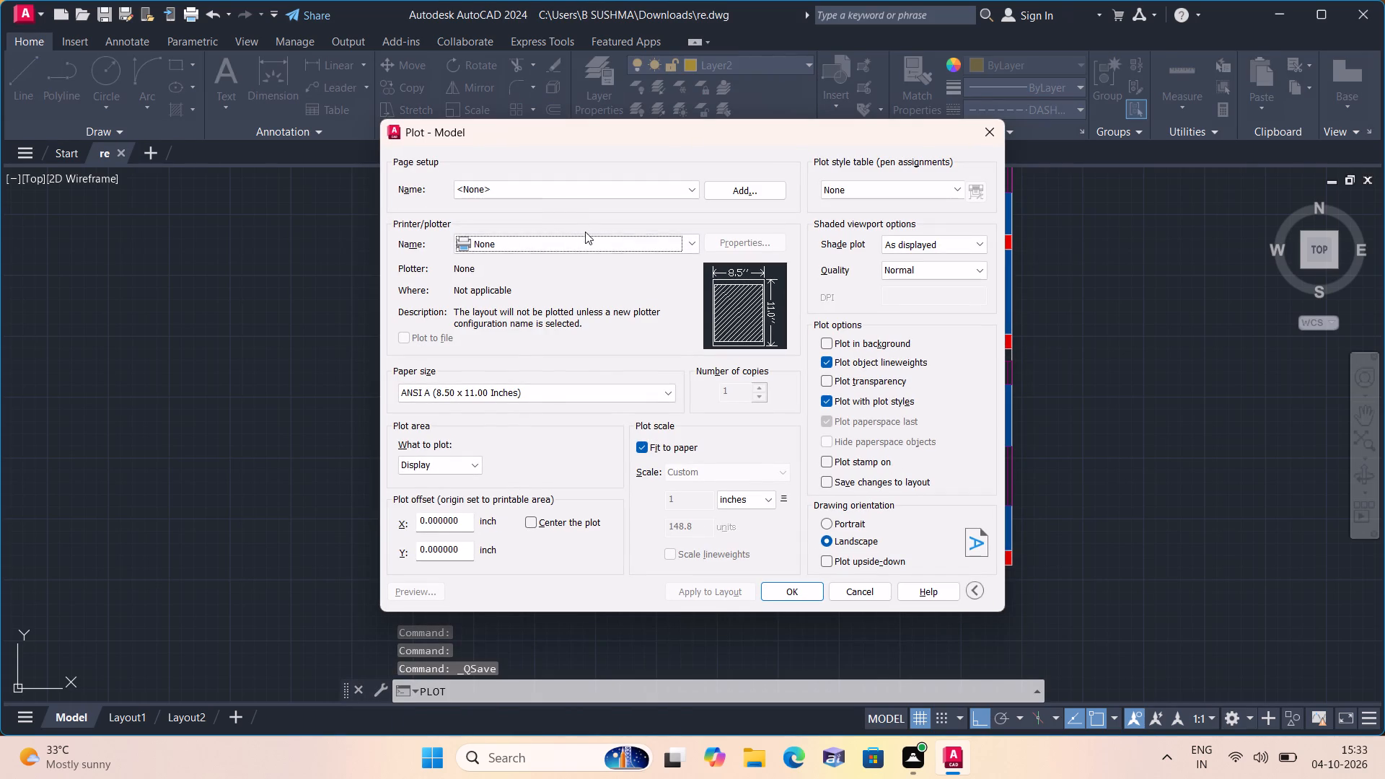
{"action": "left_click", "coordinate": [585, 239]}
{"action": "left_click", "coordinate": [536, 417]}
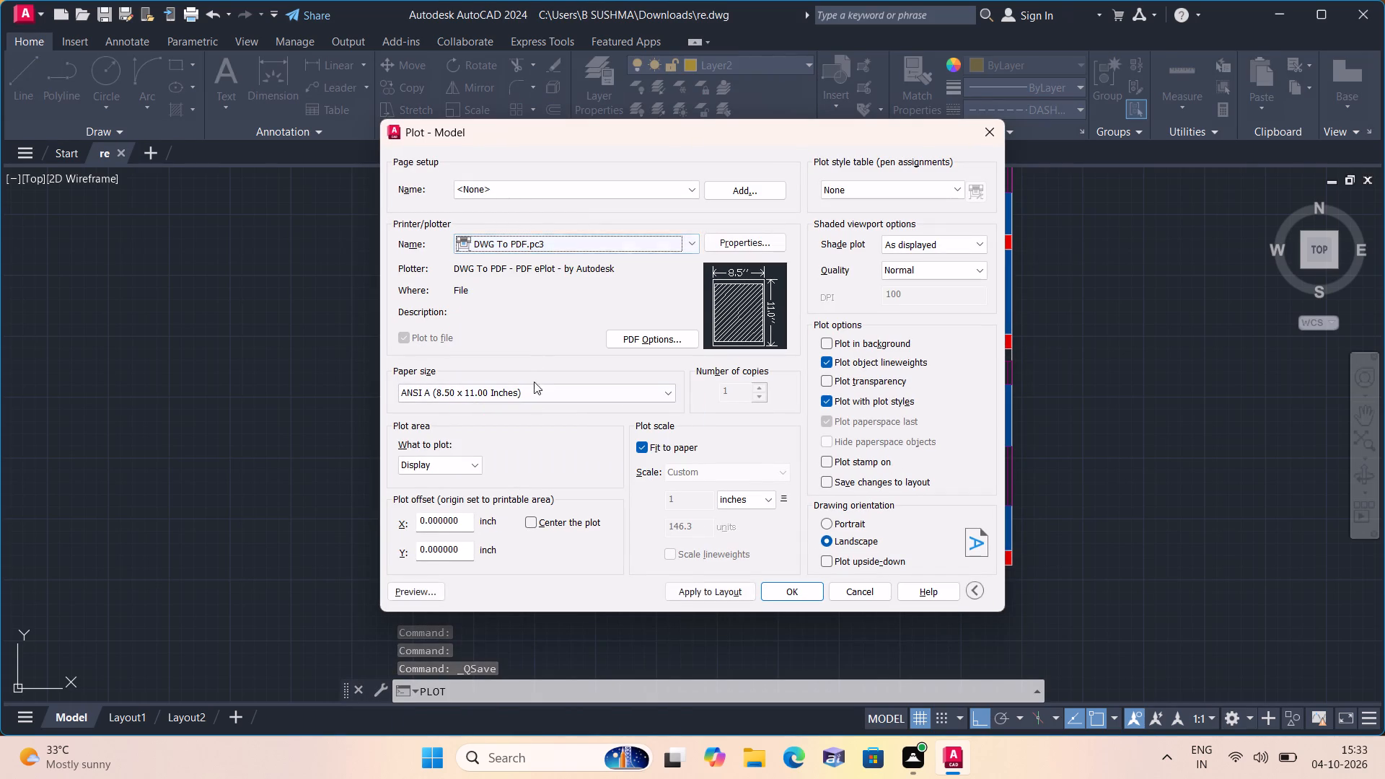
{"action": "left_click", "coordinate": [540, 392]}
{"action": "scroll", "coordinate": [448, 581], "scroll_direction": "down", "scroll_amount": 7}
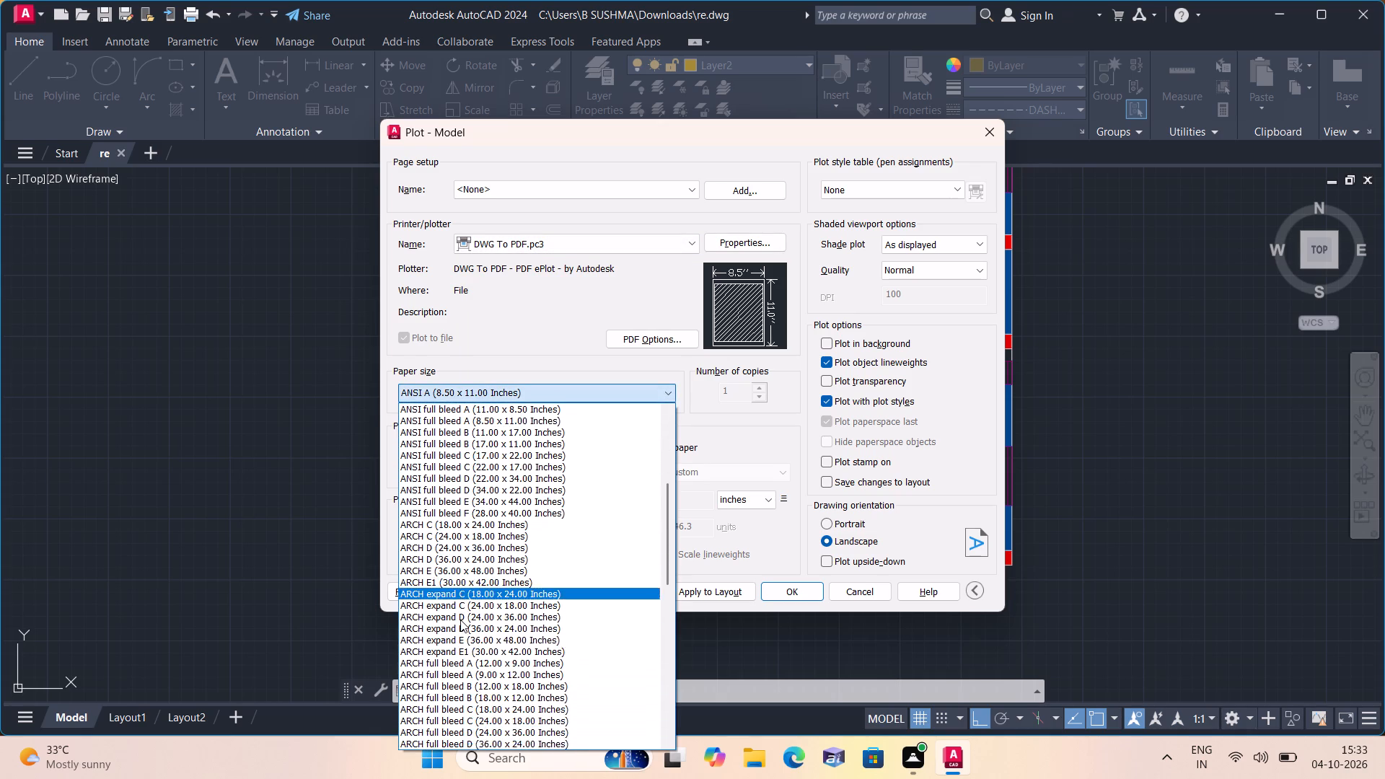
{"action": "scroll", "coordinate": [460, 620], "scroll_direction": "down", "scroll_amount": 7}
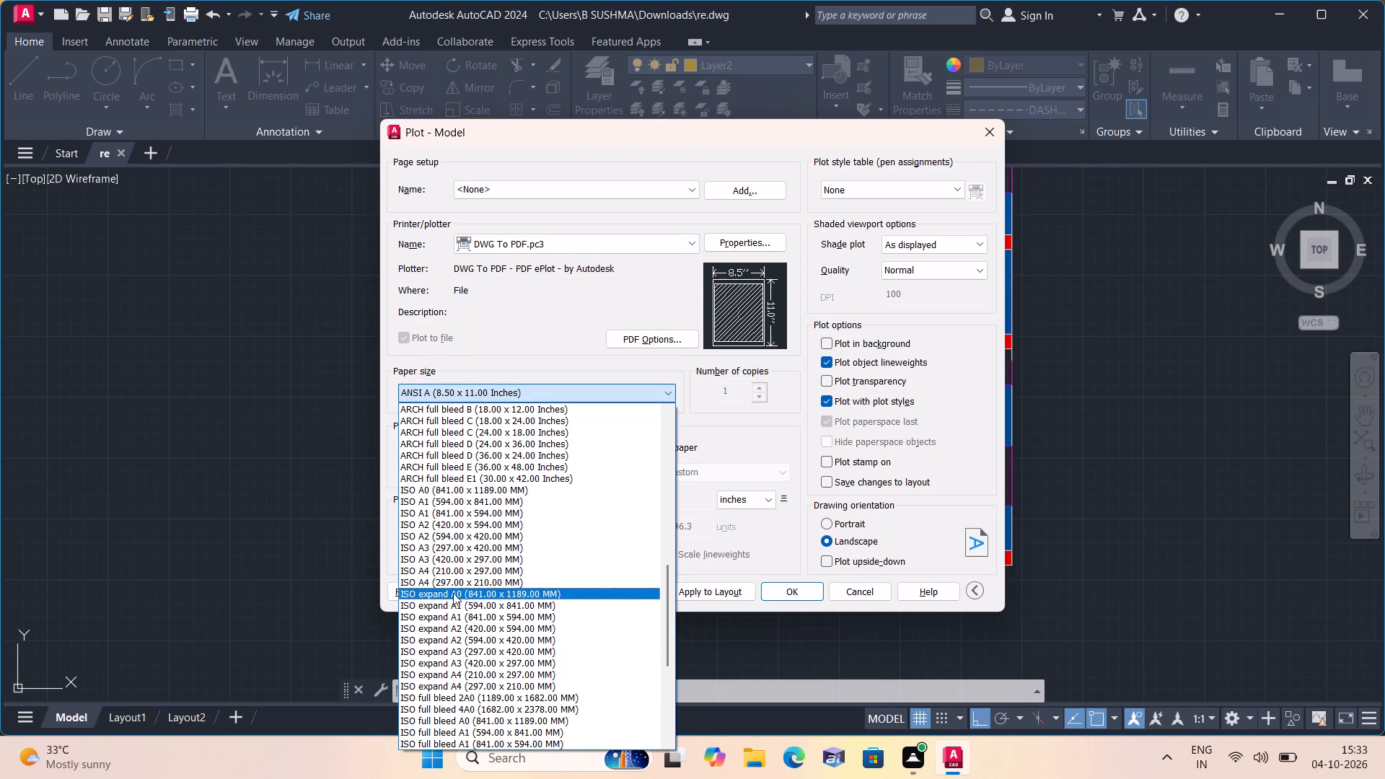
{"action": "left_click", "coordinate": [454, 586]}
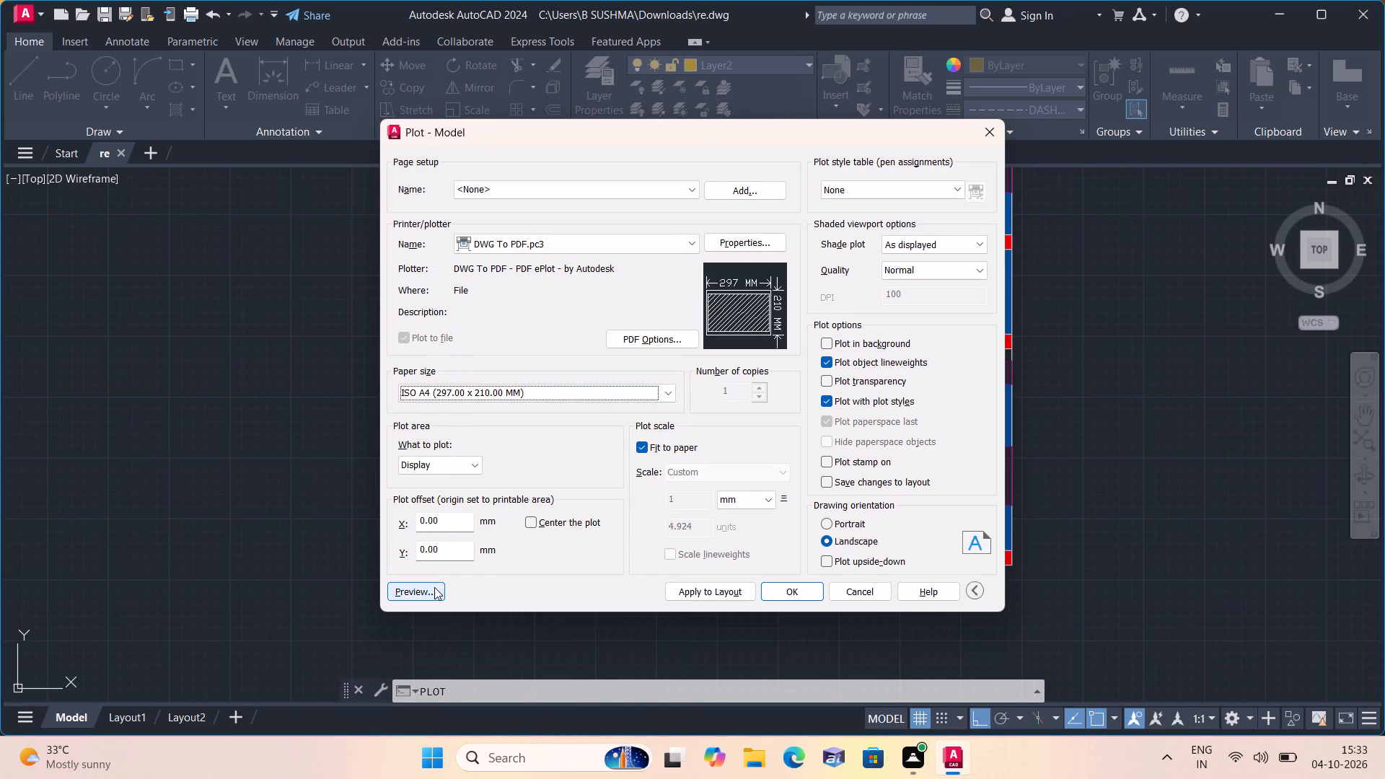
Define the plot area as a window enclosing the whole floor plan with its dimensions, and center the plot.
{"action": "left_click", "coordinate": [472, 466]}
{"action": "left_click", "coordinate": [457, 515]}
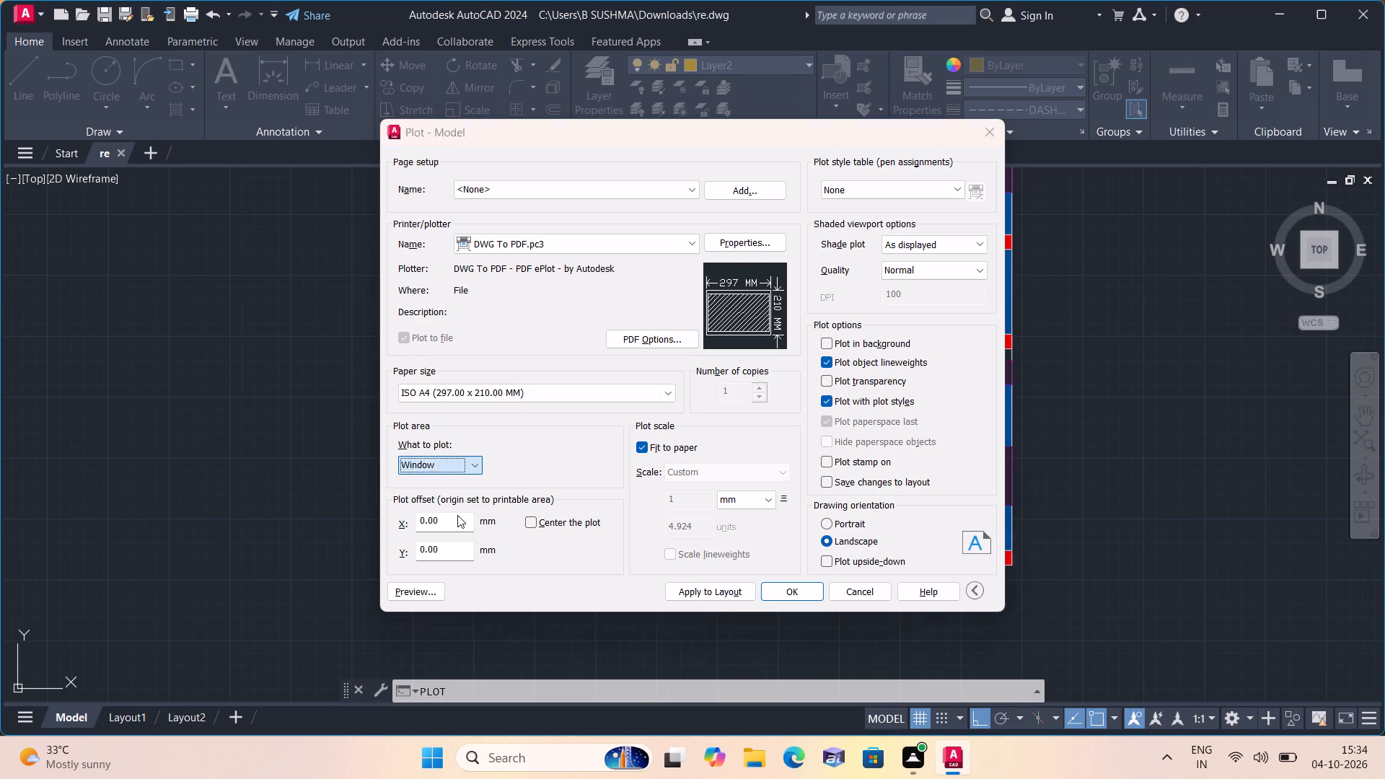
{"action": "scroll", "coordinate": [523, 403], "scroll_direction": "down", "scroll_amount": 2}
{"action": "left_click", "coordinate": [475, 216]}
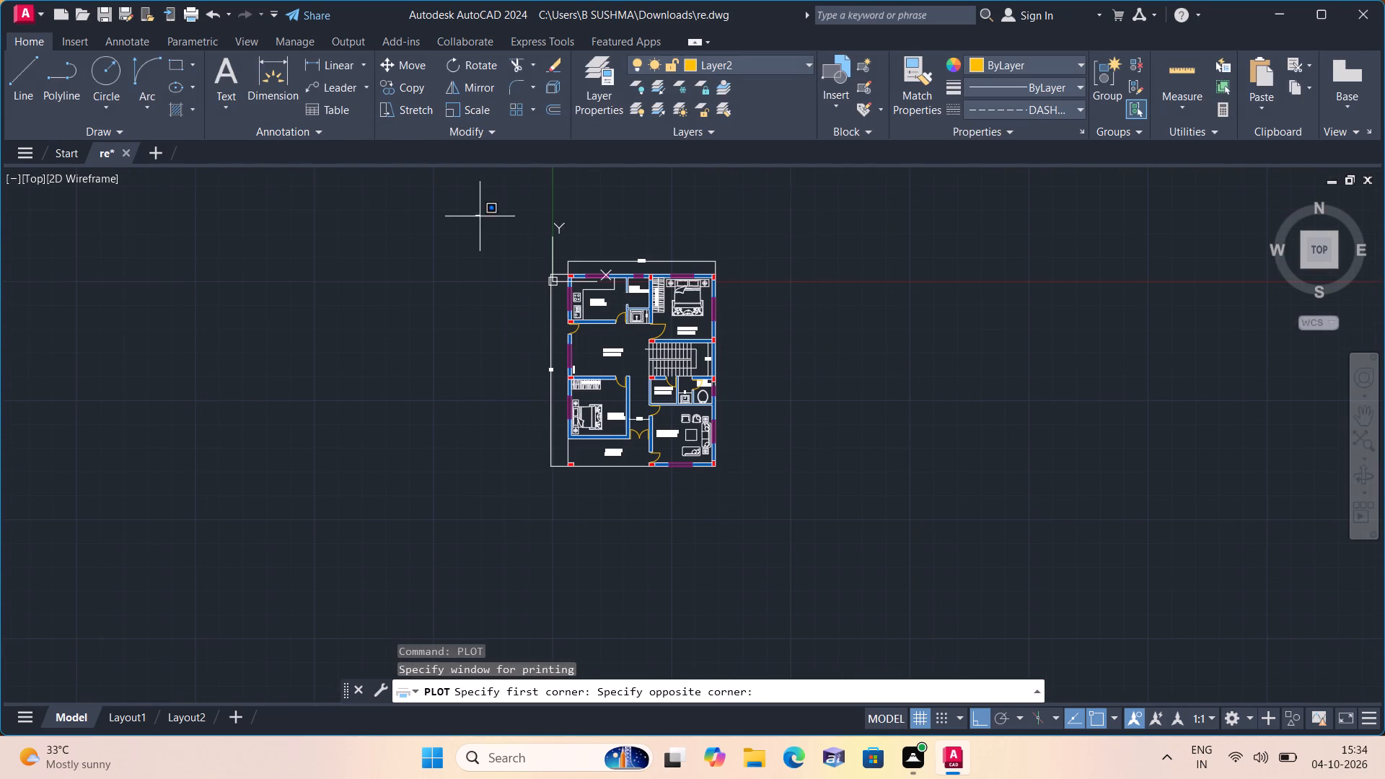
{"action": "left_click", "coordinate": [873, 578]}
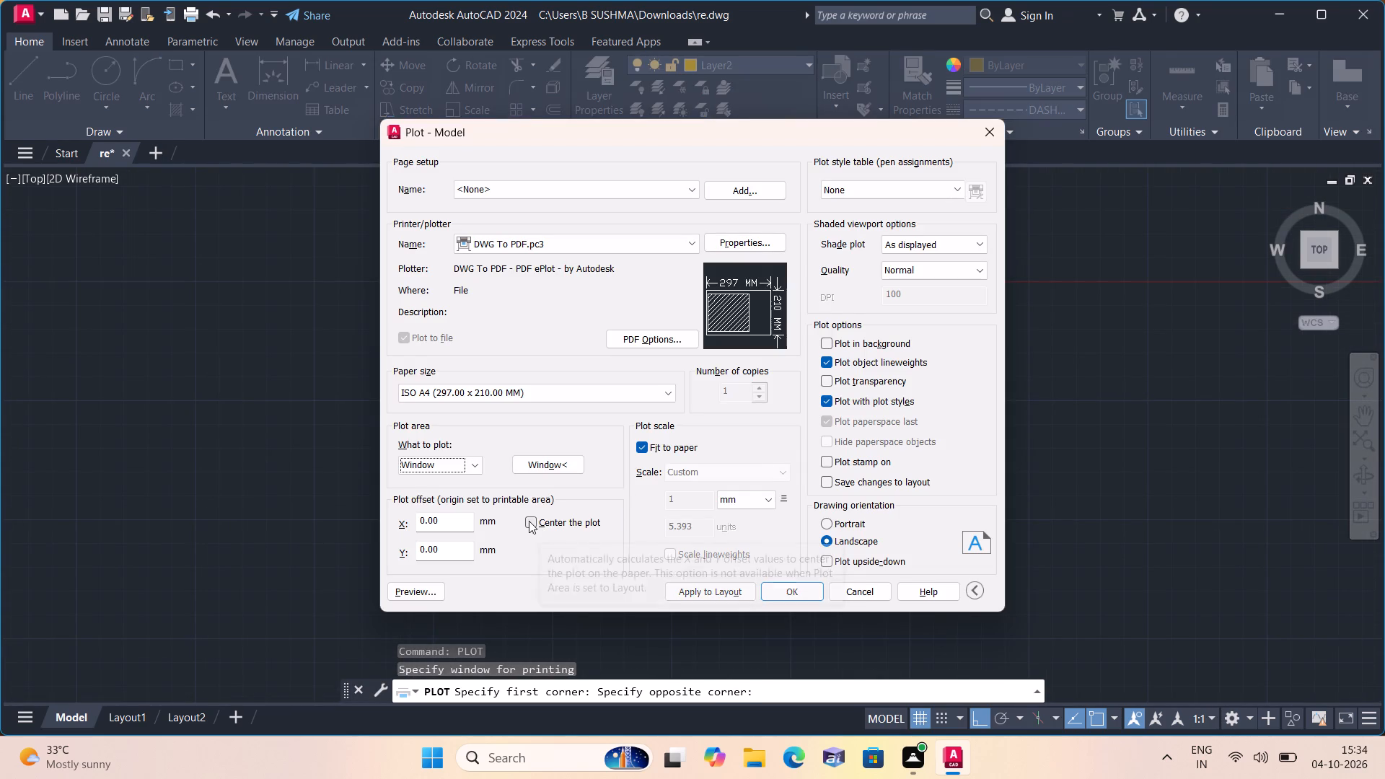
{"action": "left_click", "coordinate": [529, 521]}
Assign the acad.ctb plot style table to the plot.
{"action": "left_click", "coordinate": [873, 188]}
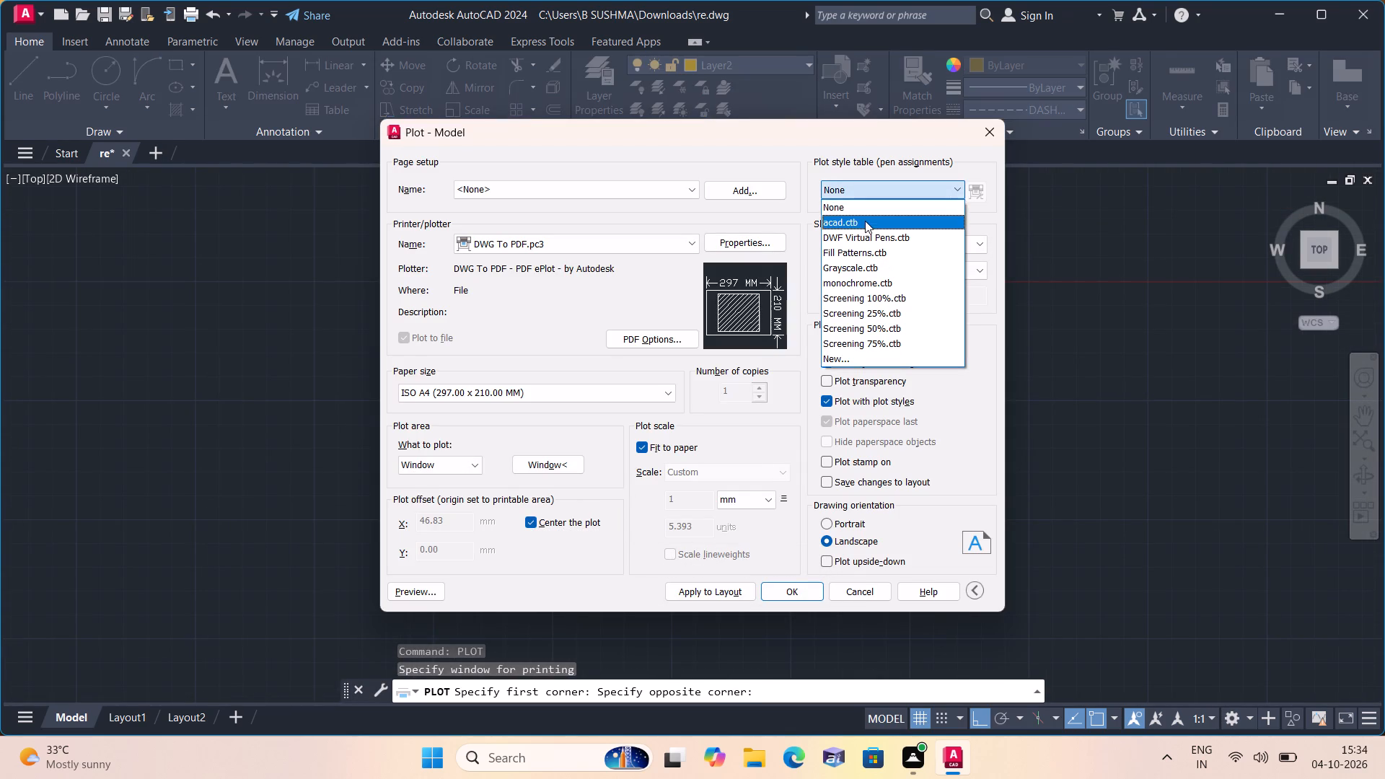
{"action": "left_click", "coordinate": [865, 221]}
{"action": "left_click", "coordinate": [681, 418]}
Preview the plot to check the floor plan on the sheet, and return to the plot settings.
{"action": "left_click", "coordinate": [405, 591]}
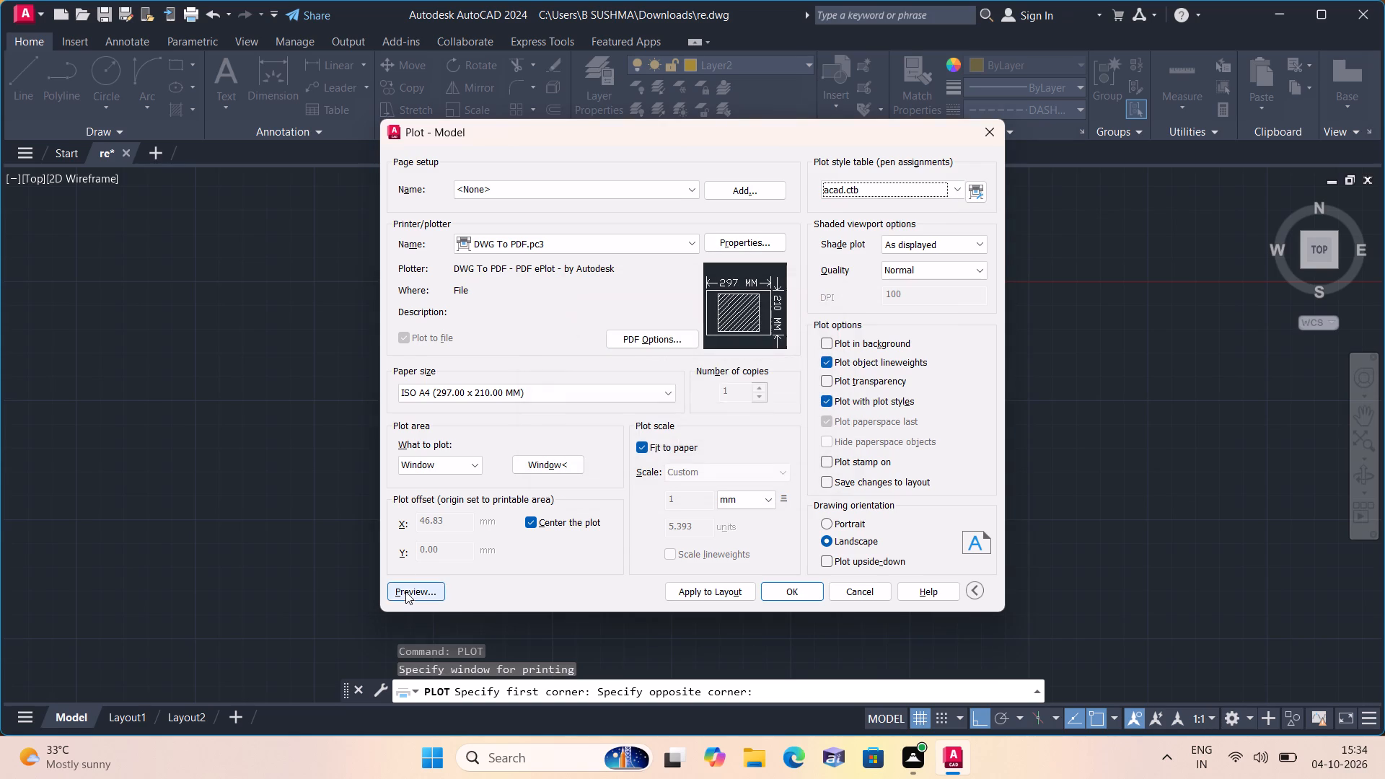
{"action": "scroll", "coordinate": [763, 421], "scroll_direction": "up", "scroll_amount": 2}
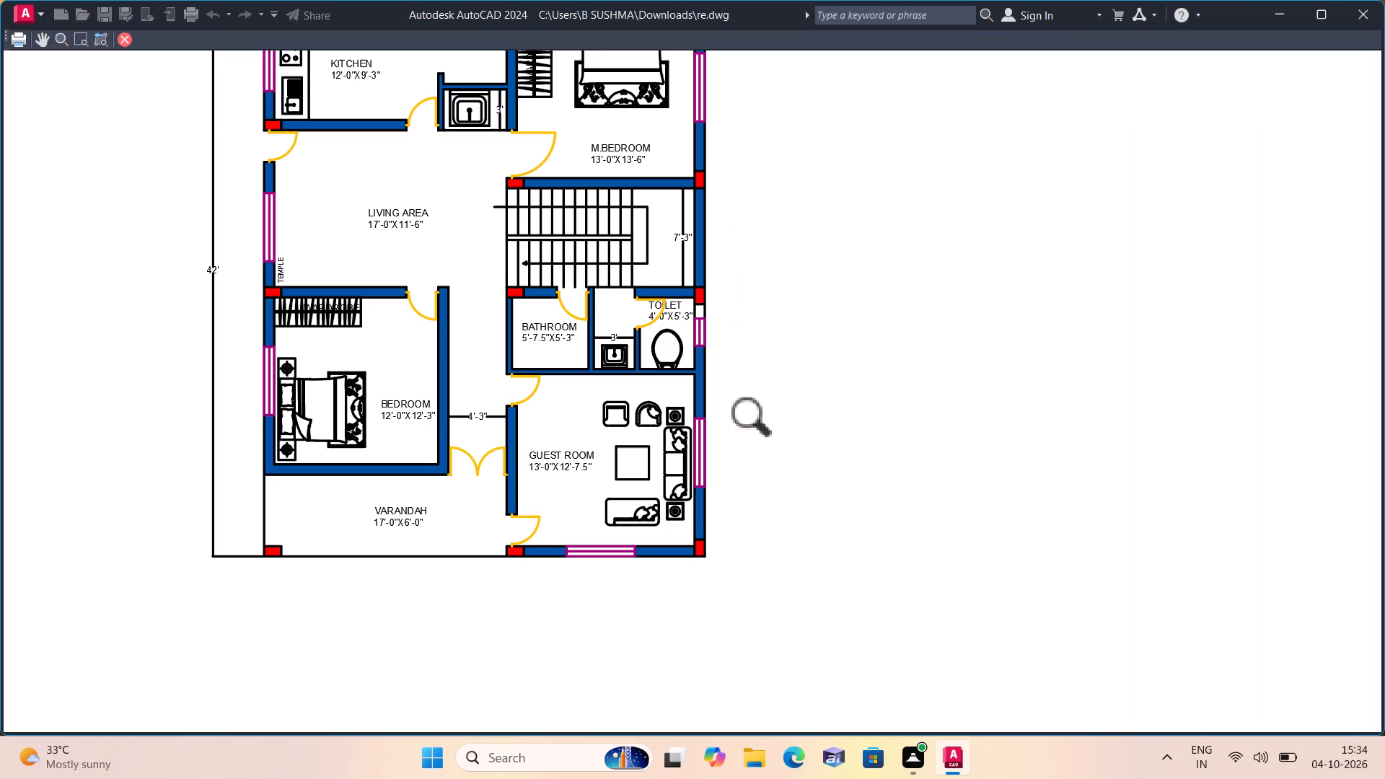
{"action": "scroll", "coordinate": [765, 421], "scroll_direction": "down", "scroll_amount": 1}
{"action": "right_click", "coordinate": [864, 395]}
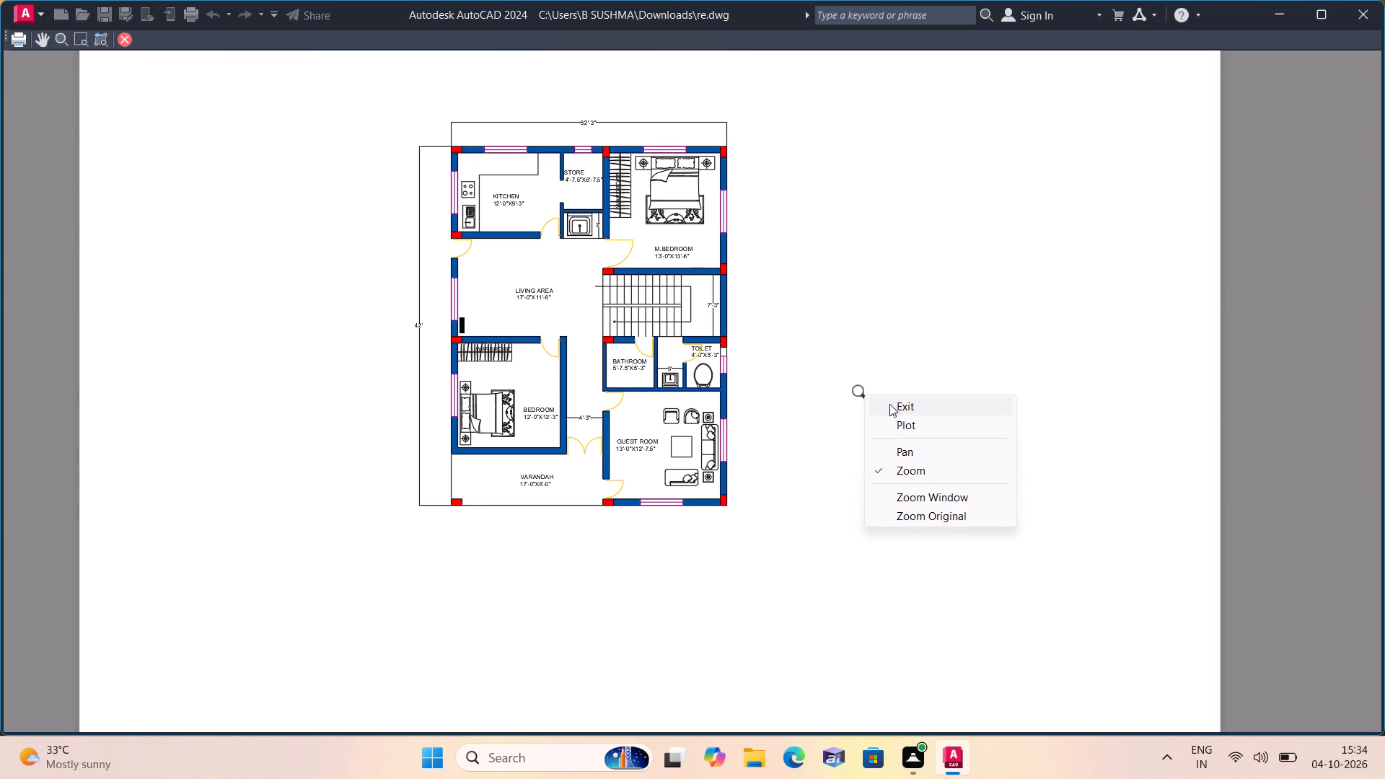
{"action": "left_click", "coordinate": [891, 404]}
Apply the plot settings to the layout and plot to re-Model.pdf in Documents, dismissing the choice of PDF viewer.
{"action": "left_click", "coordinate": [719, 589]}
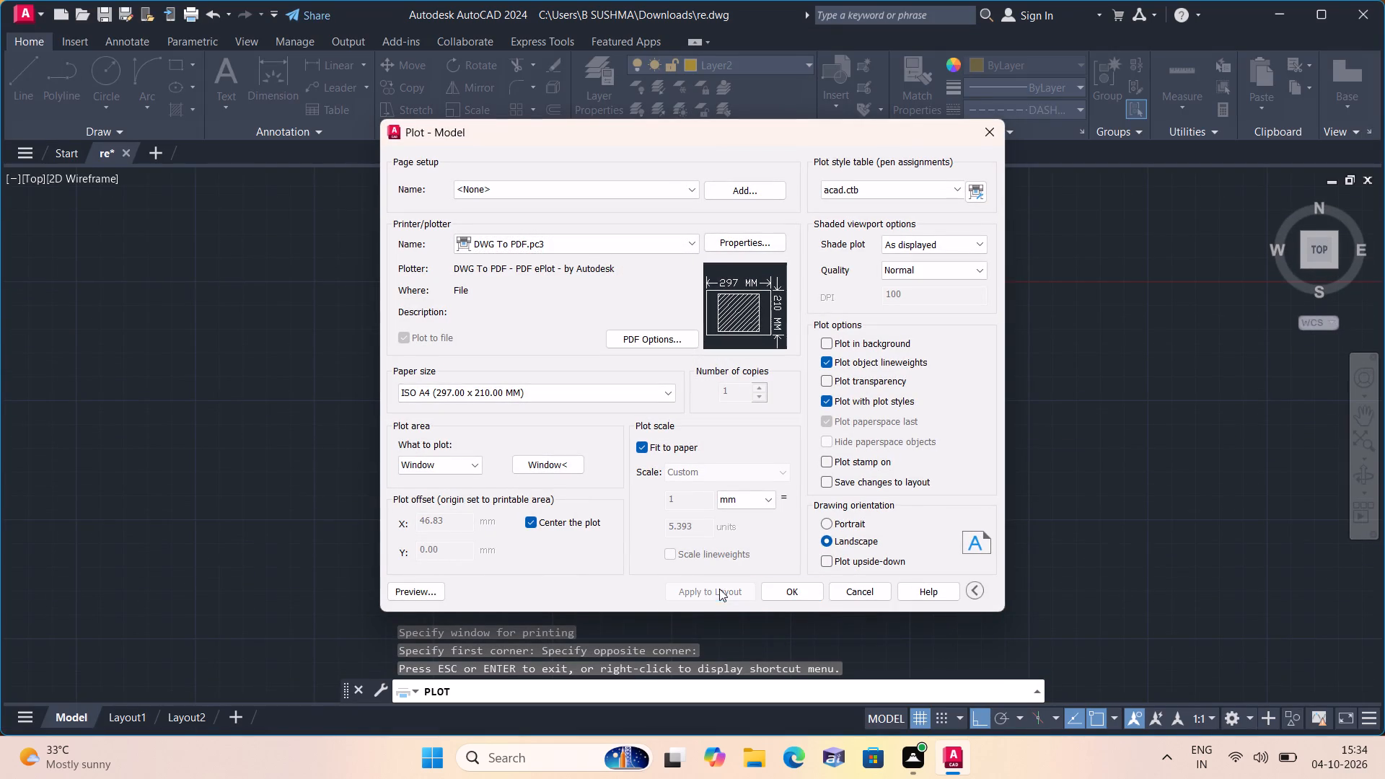
{"action": "left_click", "coordinate": [781, 586]}
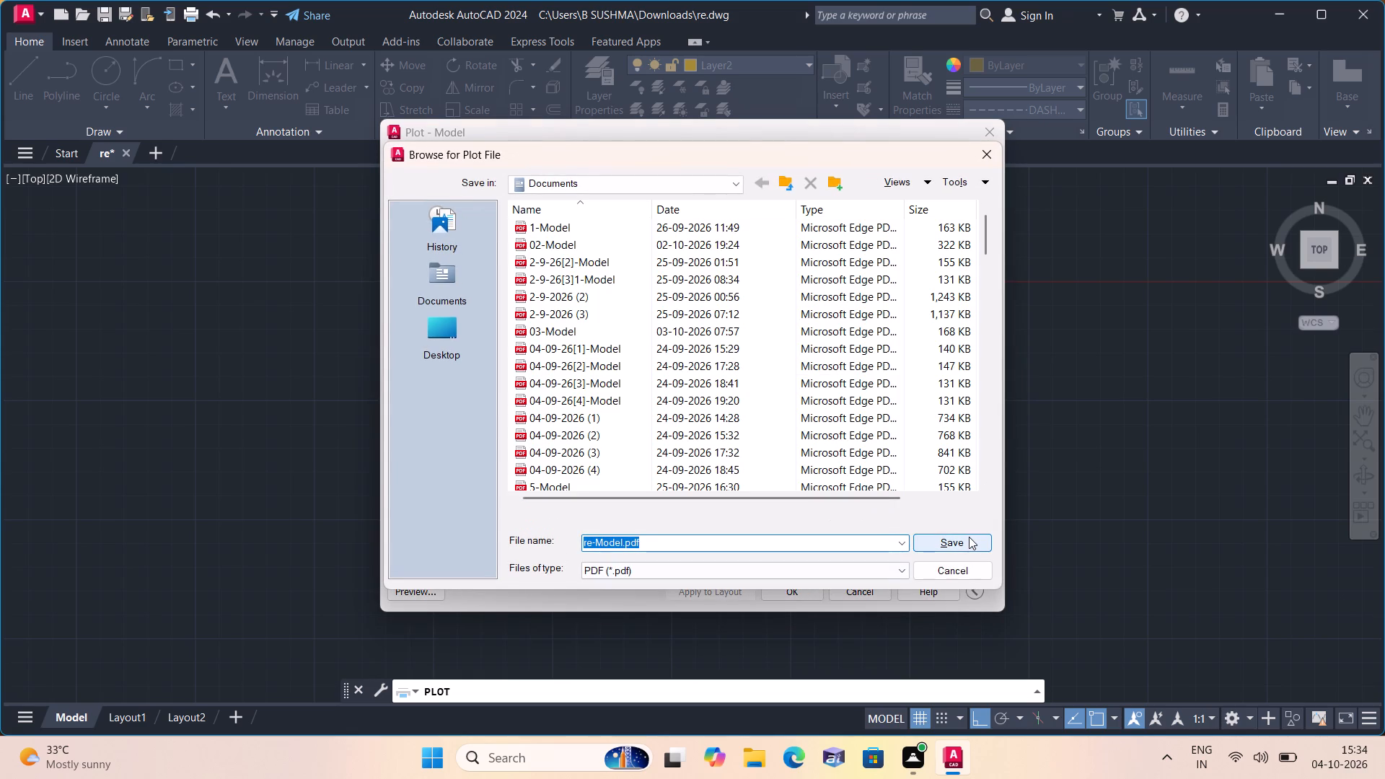
{"action": "left_click", "coordinate": [963, 539]}
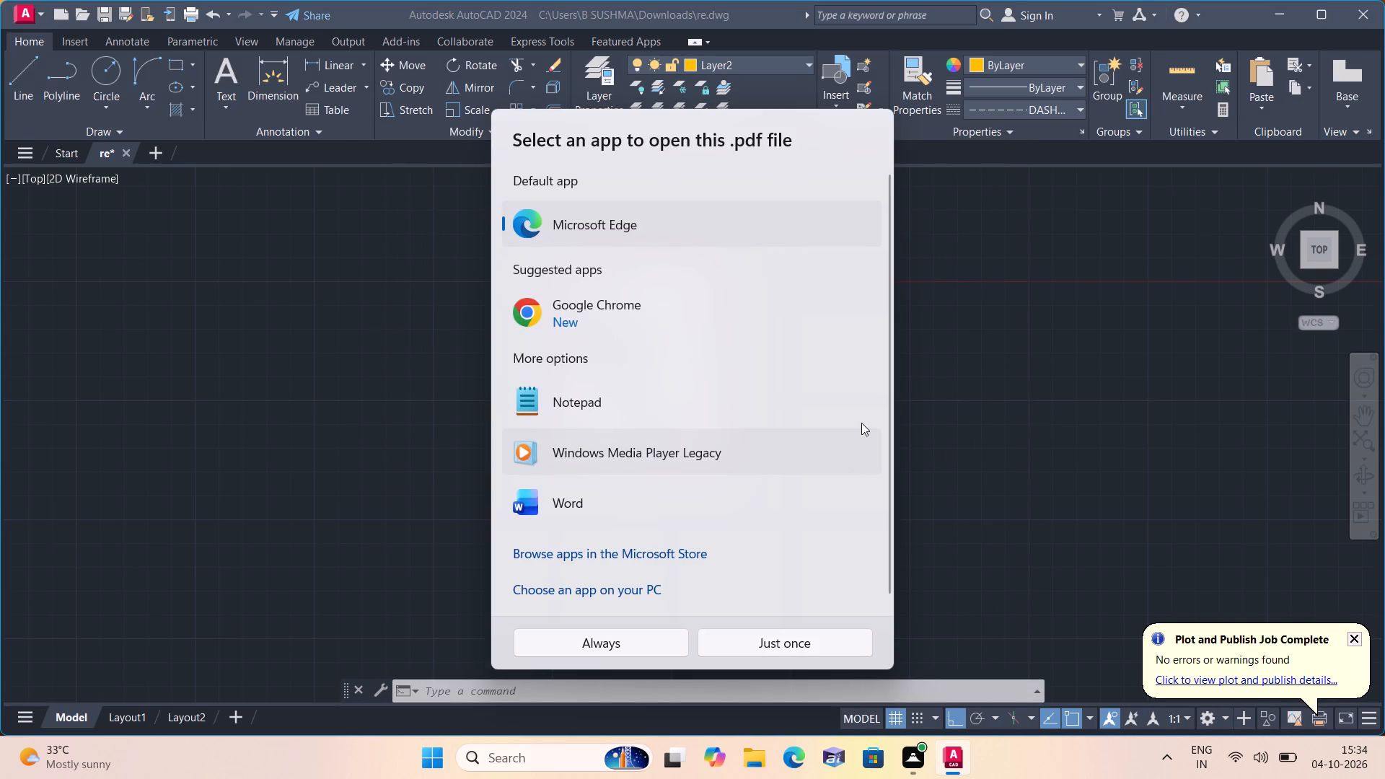
{"action": "left_click", "coordinate": [1013, 347]}
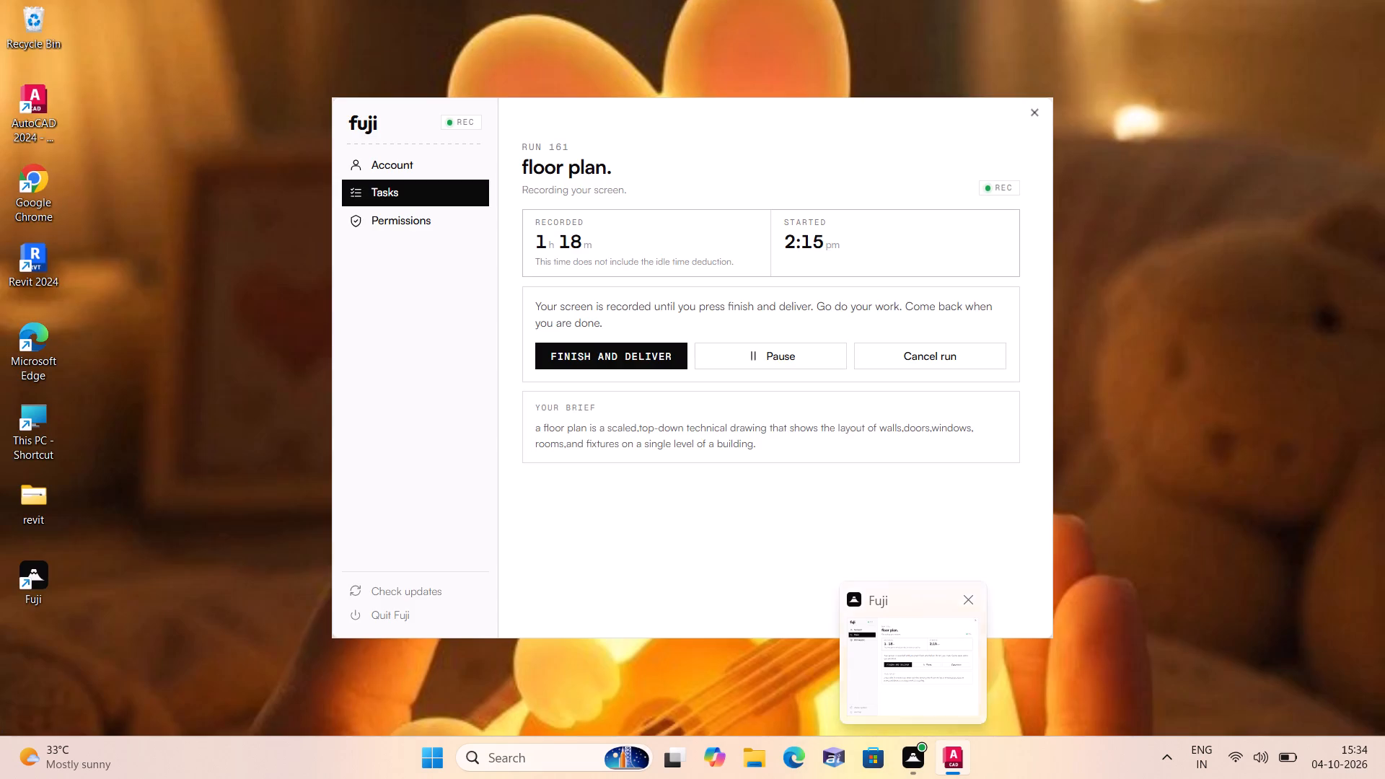
Review the floor plan after plotting, examining the living area, bedroom, toilet, guest room and varandah.
{"action": "scroll", "coordinate": [585, 355], "scroll_direction": "up", "scroll_amount": 3}
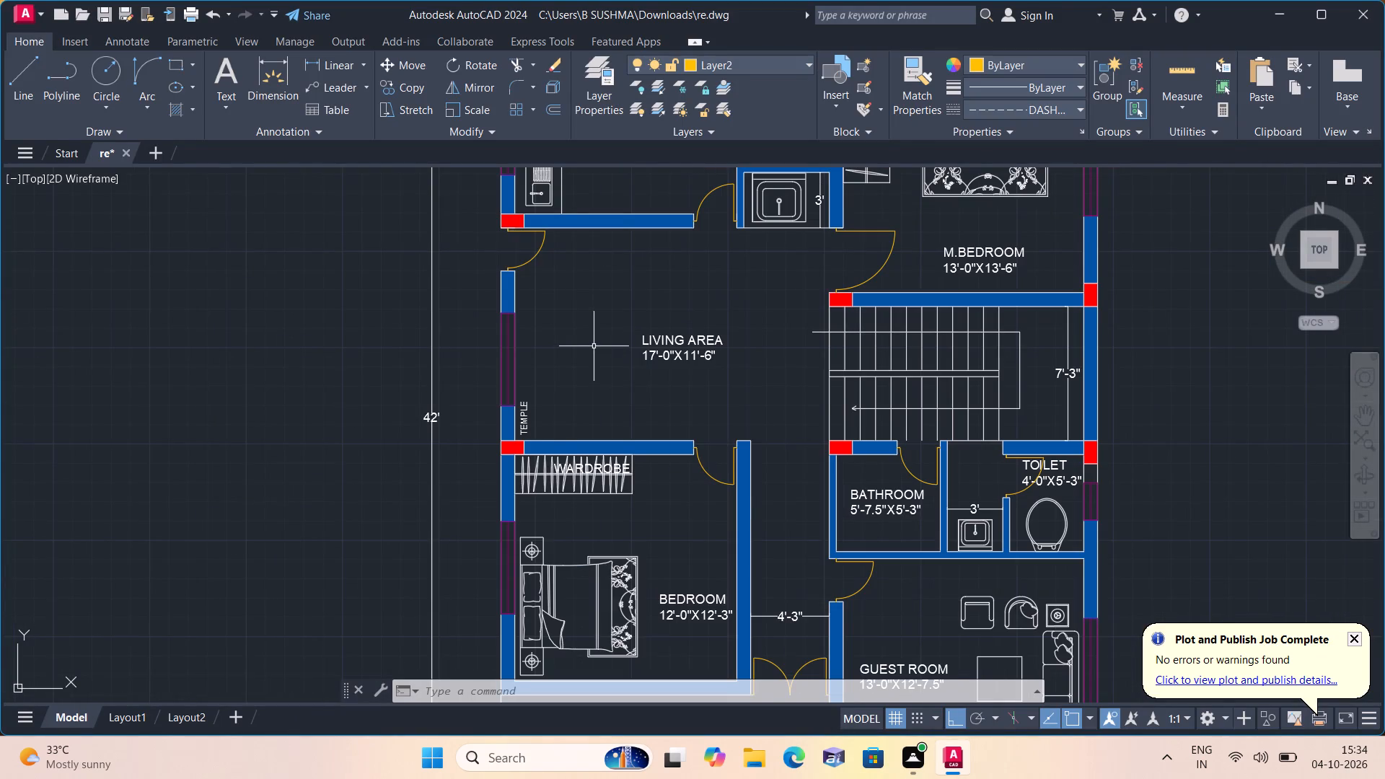
{"action": "scroll", "coordinate": [601, 348], "scroll_direction": "down", "scroll_amount": 1}
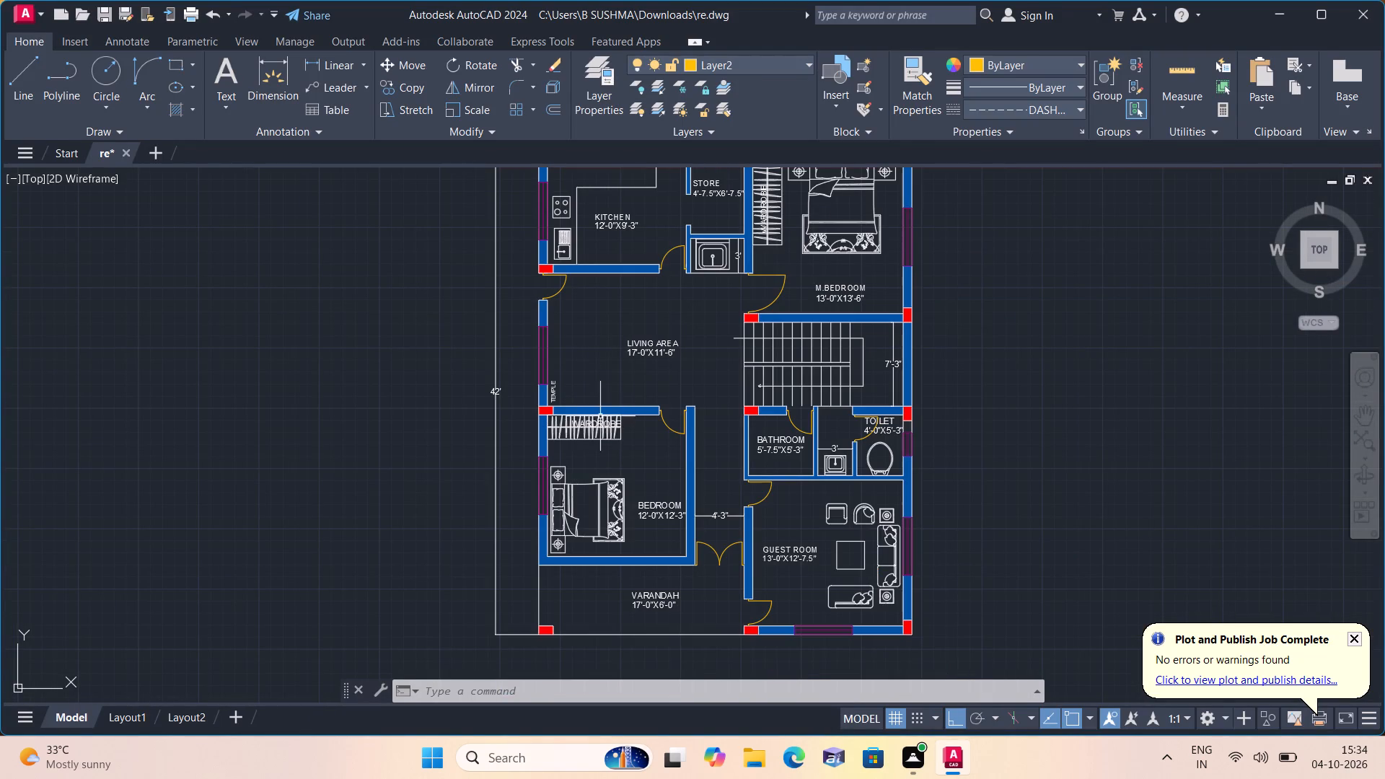
{"action": "scroll", "coordinate": [599, 420], "scroll_direction": "up", "scroll_amount": 1}
{"action": "scroll", "coordinate": [599, 420], "scroll_direction": "down", "scroll_amount": 1}
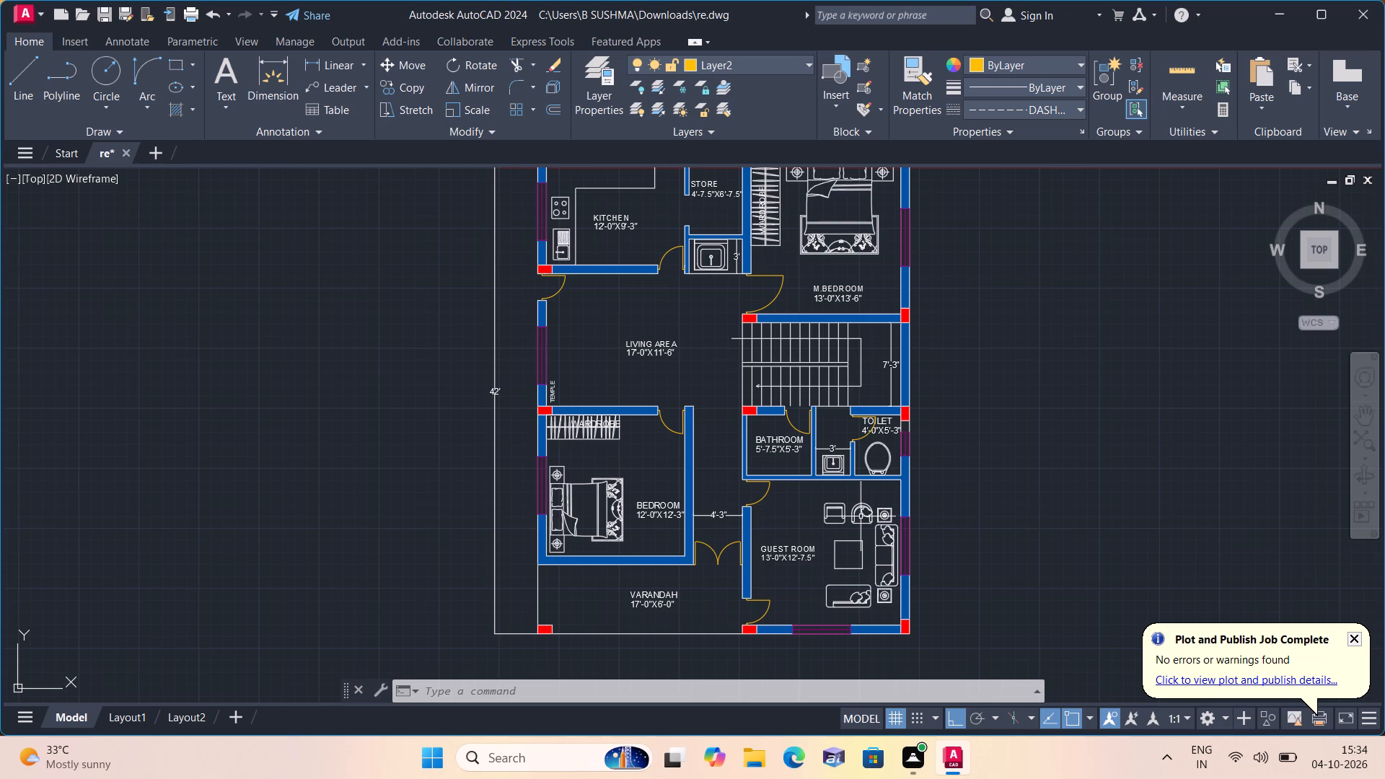
{"action": "scroll", "coordinate": [861, 515], "scroll_direction": "up", "scroll_amount": 1}
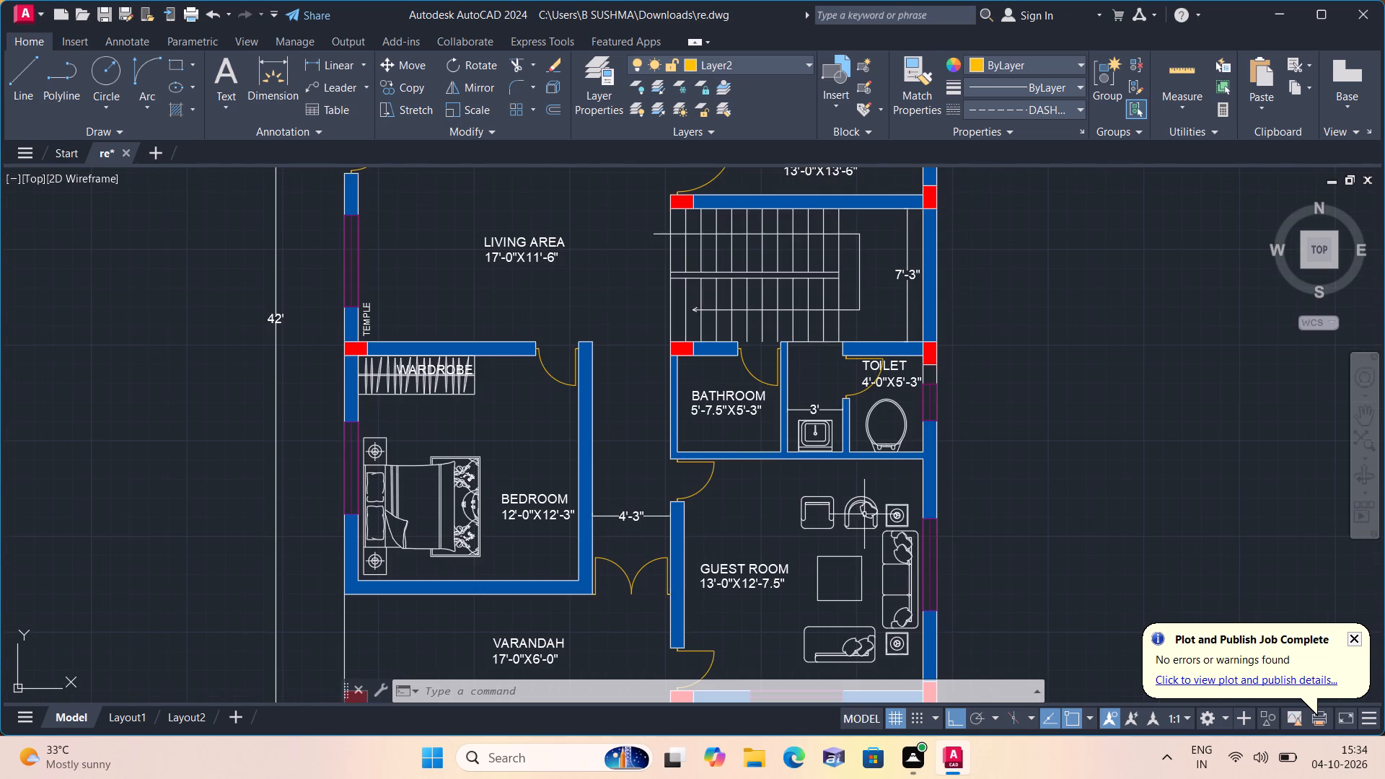
{"action": "scroll", "coordinate": [871, 519], "scroll_direction": "down", "scroll_amount": 1}
{"action": "scroll", "coordinate": [867, 522], "scroll_direction": "up", "scroll_amount": 1}
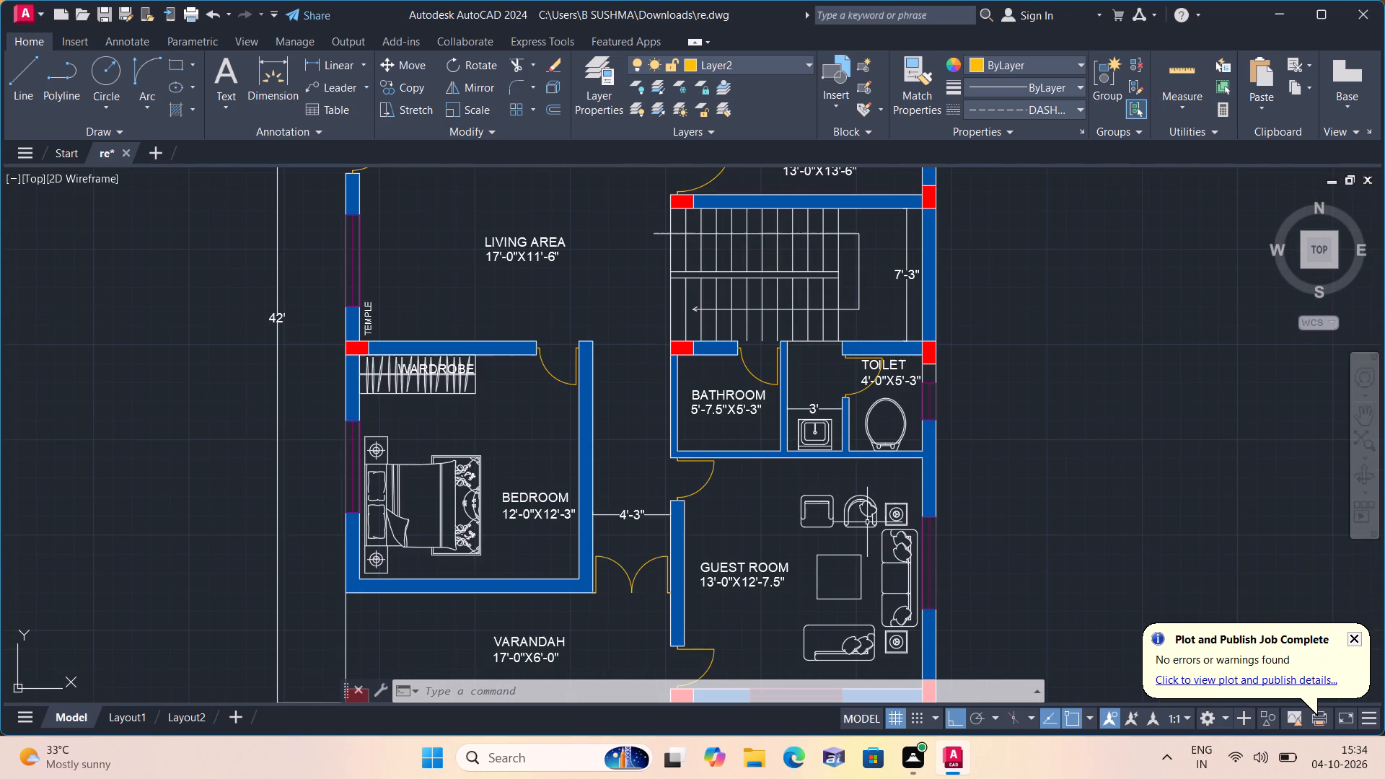
{"action": "middle_click_drag", "start_coordinate": [797, 565], "coordinate": [783, 500]}
{"action": "scroll", "coordinate": [795, 560], "scroll_direction": "down", "scroll_amount": 1}
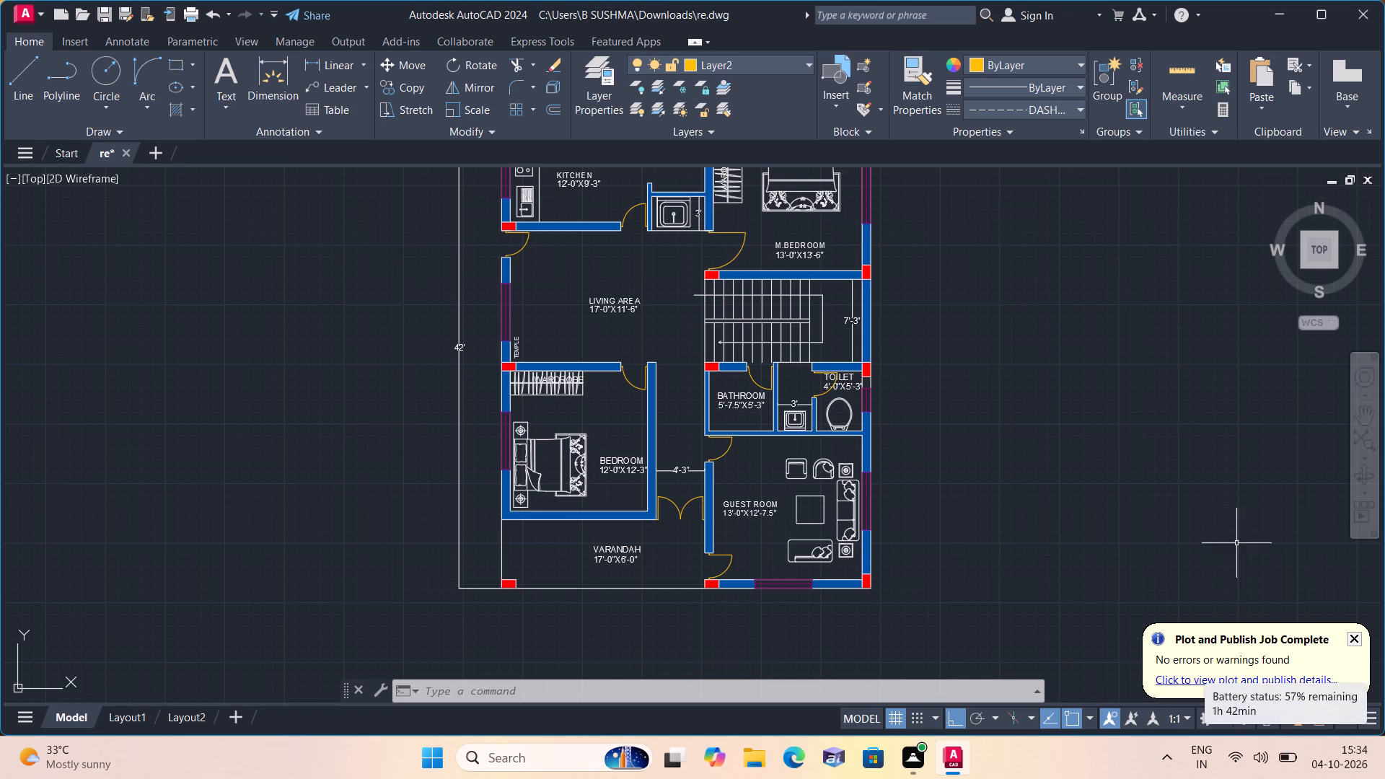
{"action": "scroll", "coordinate": [470, 518], "scroll_direction": "up", "scroll_amount": 2}
{"action": "middle_click_drag", "start_coordinate": [790, 537], "coordinate": [589, 496]}
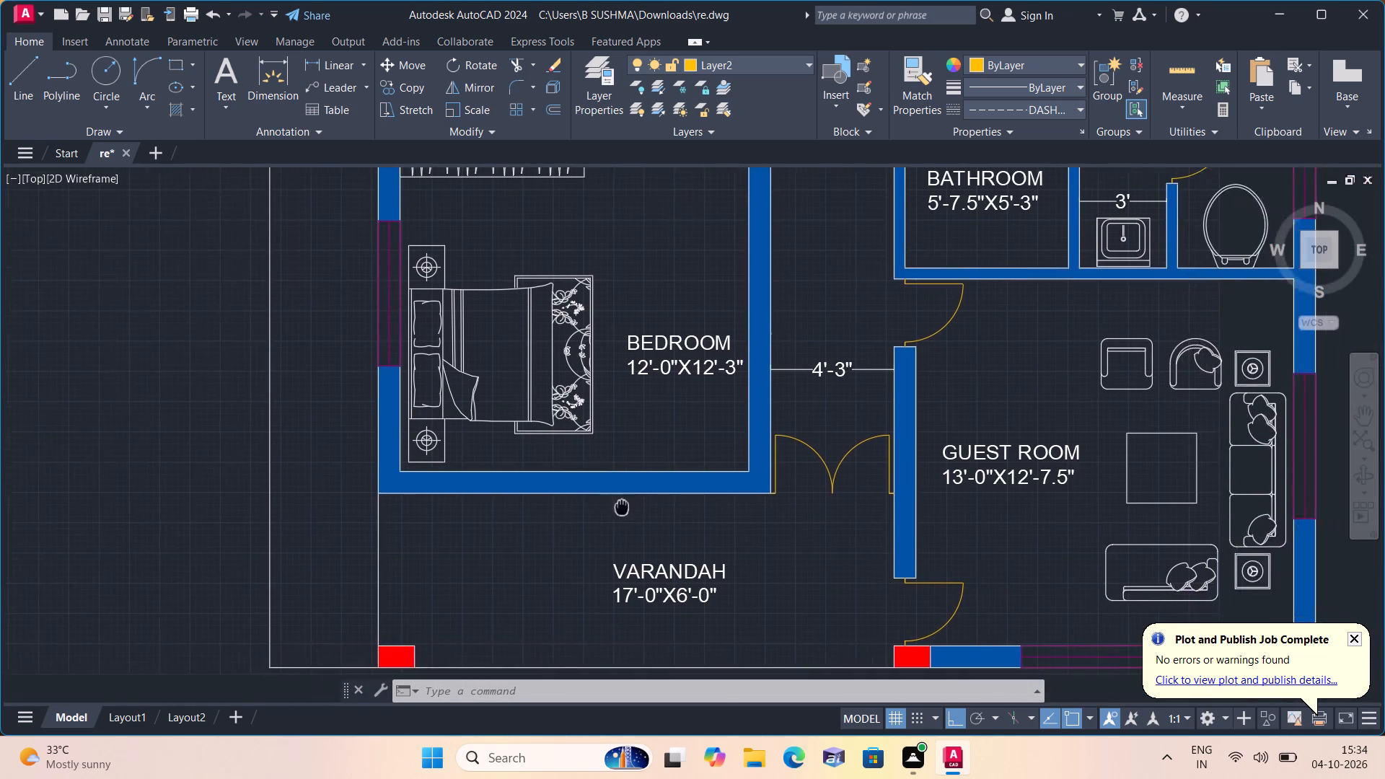
Review the floor plan room by room, examining the bedroom, living area, kitchen, master bedroom, bathroom, toilet and guest room.
{"action": "middle_click_drag", "start_coordinate": [589, 496], "coordinate": [584, 491]}
{"action": "scroll", "coordinate": [597, 463], "scroll_direction": "down", "scroll_amount": 1}
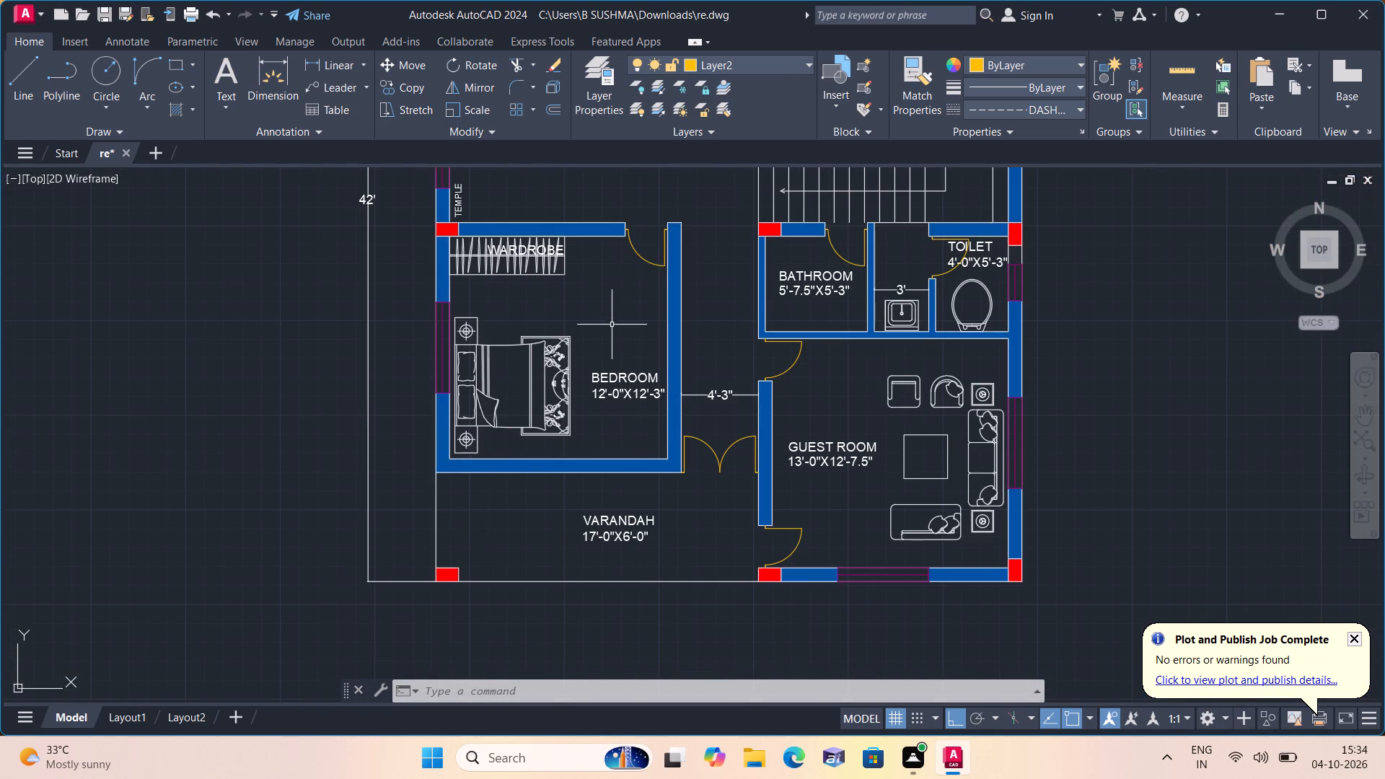
{"action": "middle_click_drag", "start_coordinate": [594, 318], "coordinate": [618, 446]}
{"action": "middle_click_drag", "start_coordinate": [663, 386], "coordinate": [656, 391]}
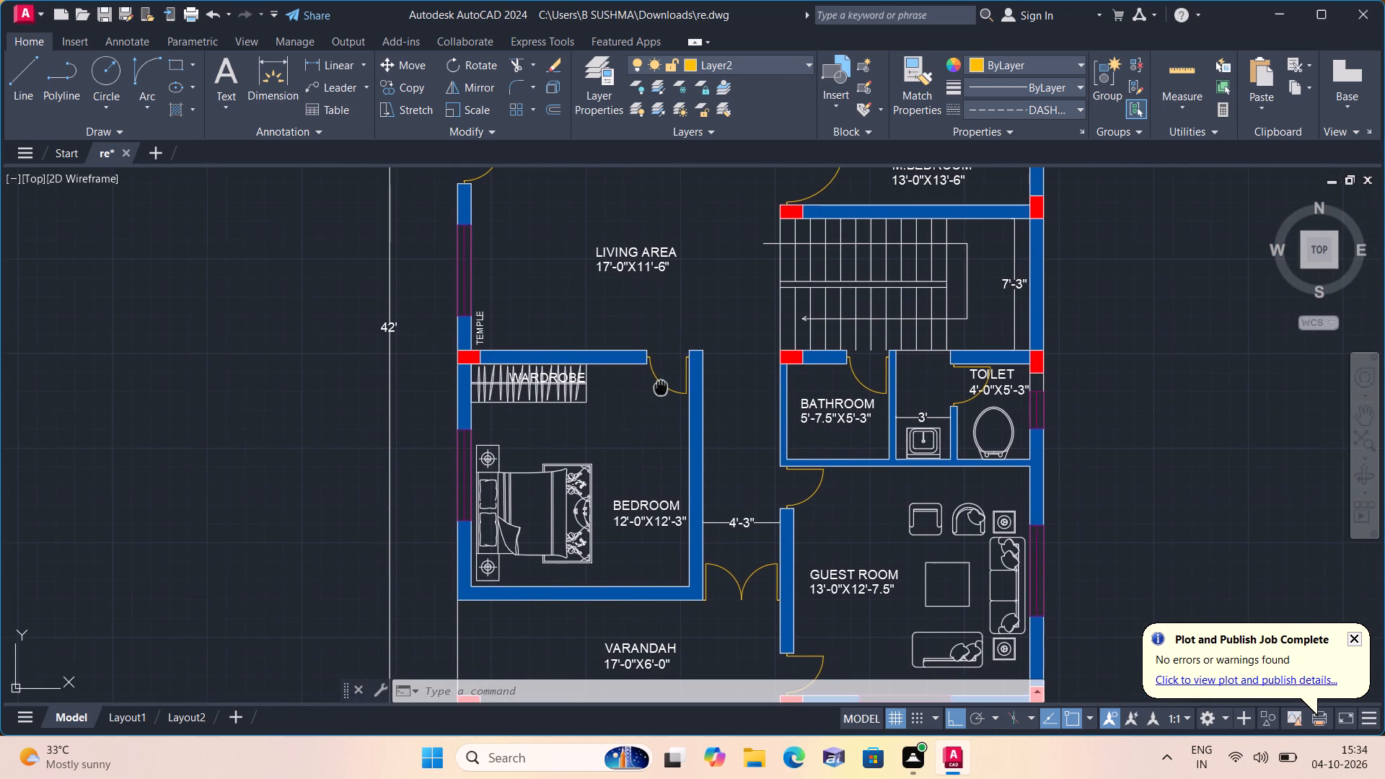
{"action": "middle_click_drag", "start_coordinate": [656, 391], "coordinate": [680, 540]}
{"action": "middle_click_drag", "start_coordinate": [682, 394], "coordinate": [687, 491]}
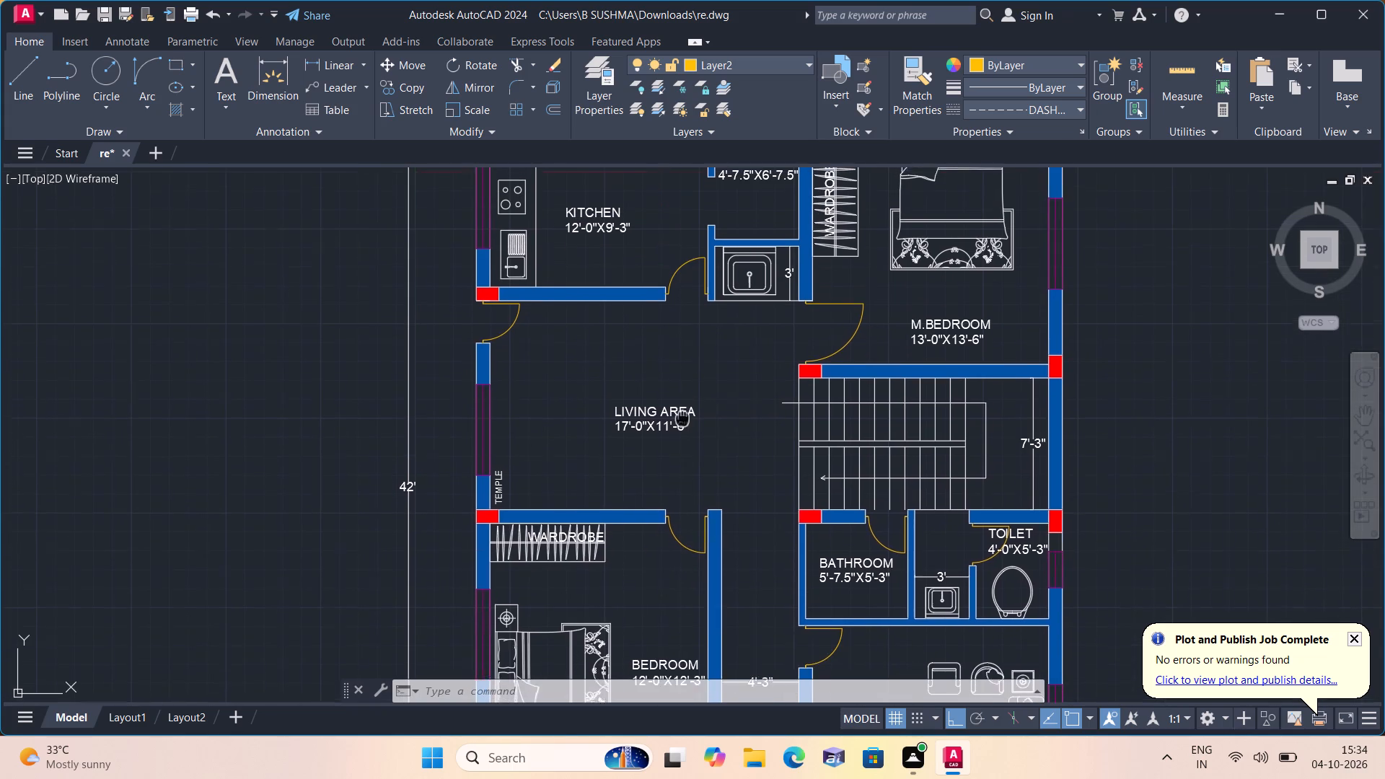
{"action": "middle_click_drag", "start_coordinate": [687, 491], "coordinate": [693, 563]}
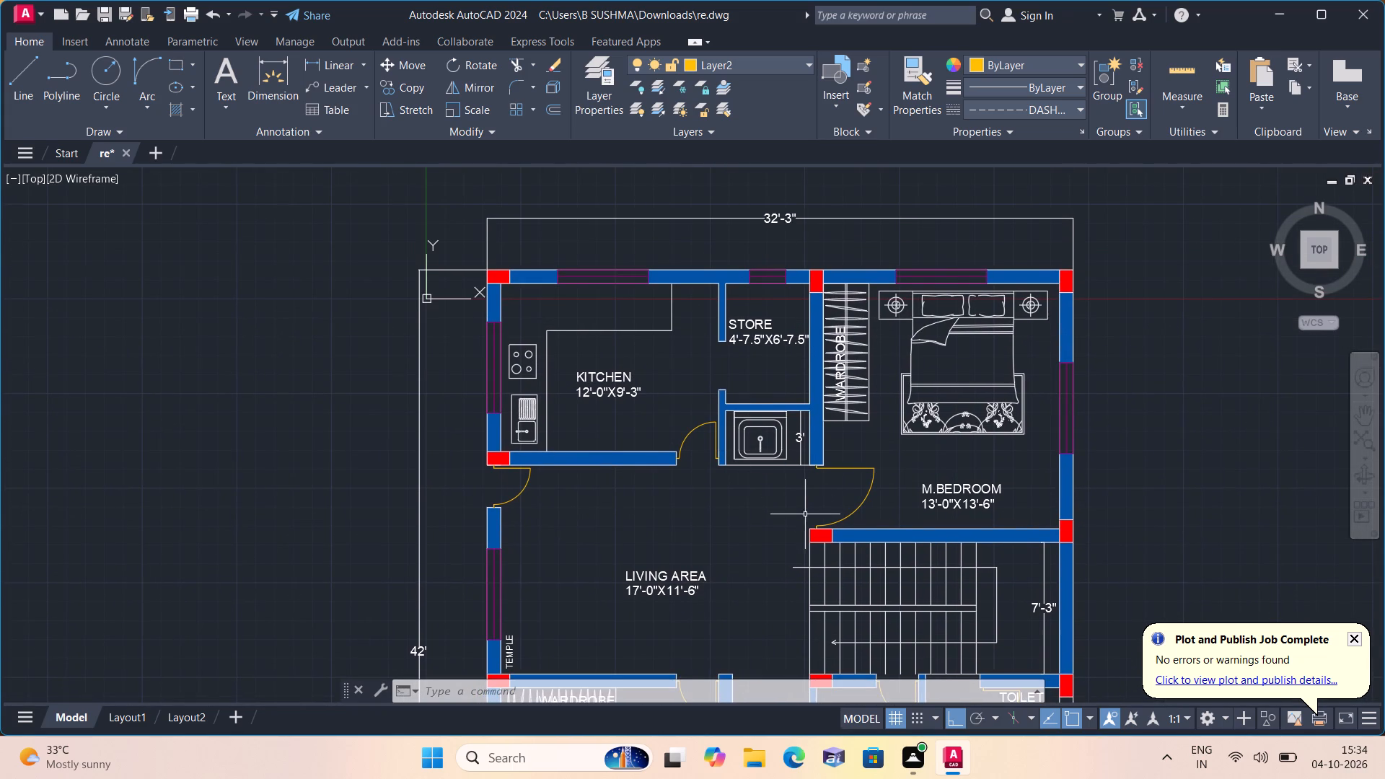
{"action": "middle_click_drag", "start_coordinate": [804, 542], "coordinate": [750, 462]}
{"action": "scroll", "coordinate": [804, 542], "scroll_direction": "down", "scroll_amount": 1}
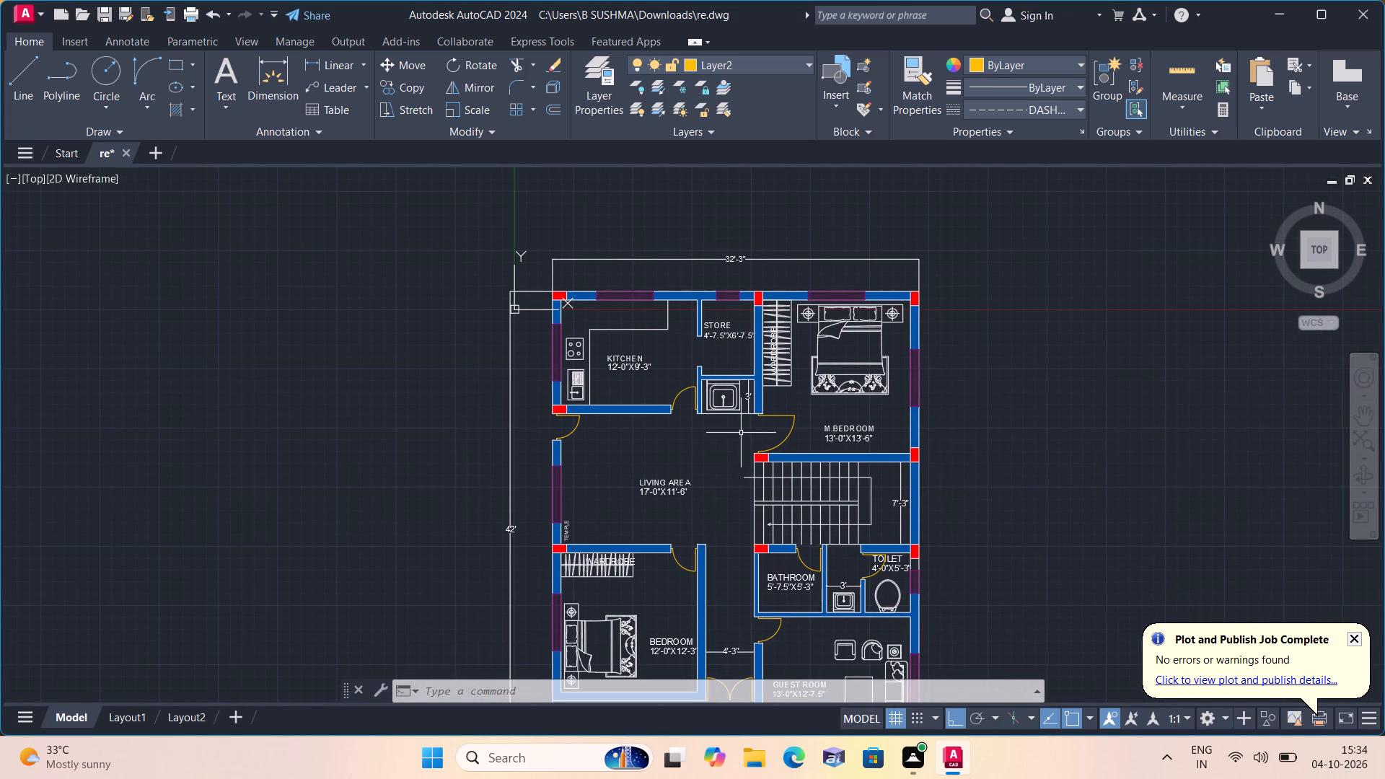
{"action": "middle_click_drag", "start_coordinate": [823, 563], "coordinate": [778, 454]}
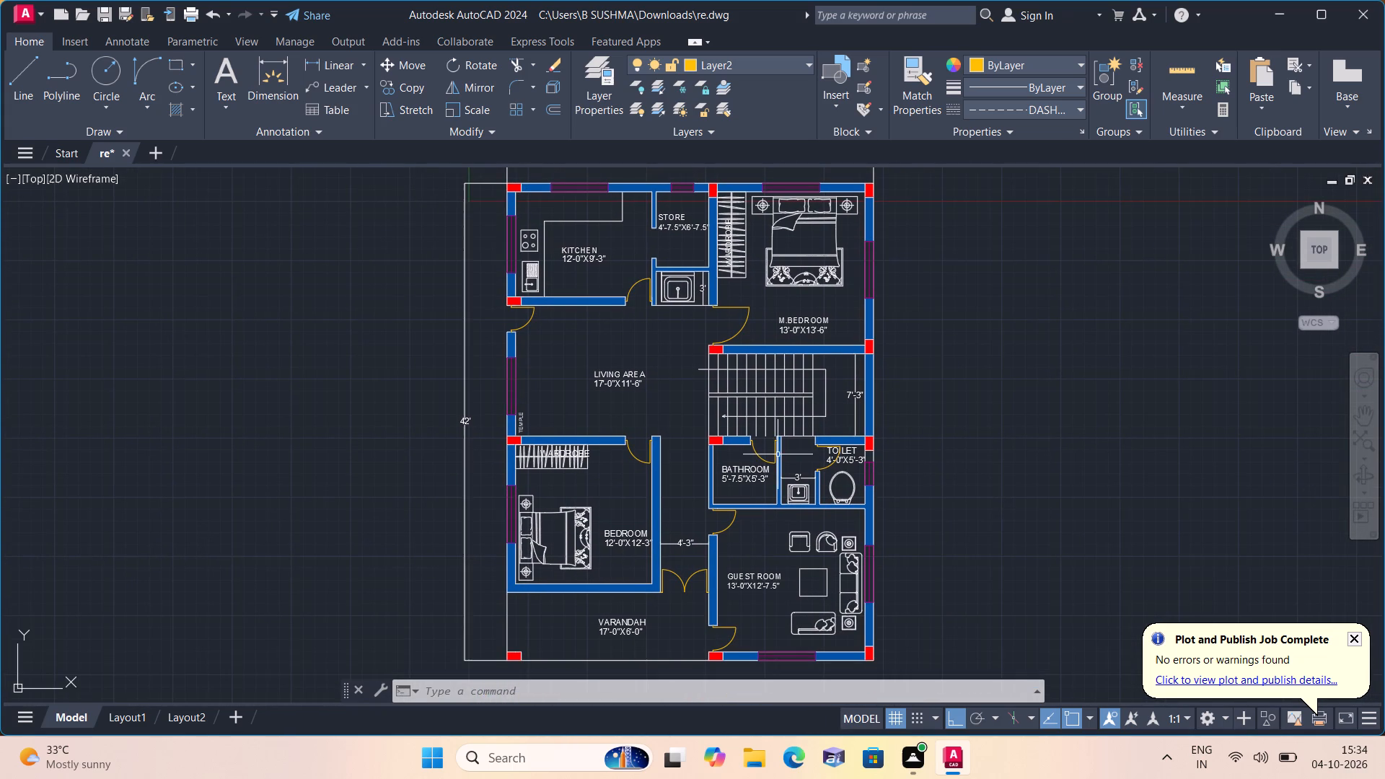
{"action": "scroll", "coordinate": [778, 550], "scroll_direction": "down", "scroll_amount": 1}
{"action": "scroll", "coordinate": [778, 550], "scroll_direction": "up", "scroll_amount": 1}
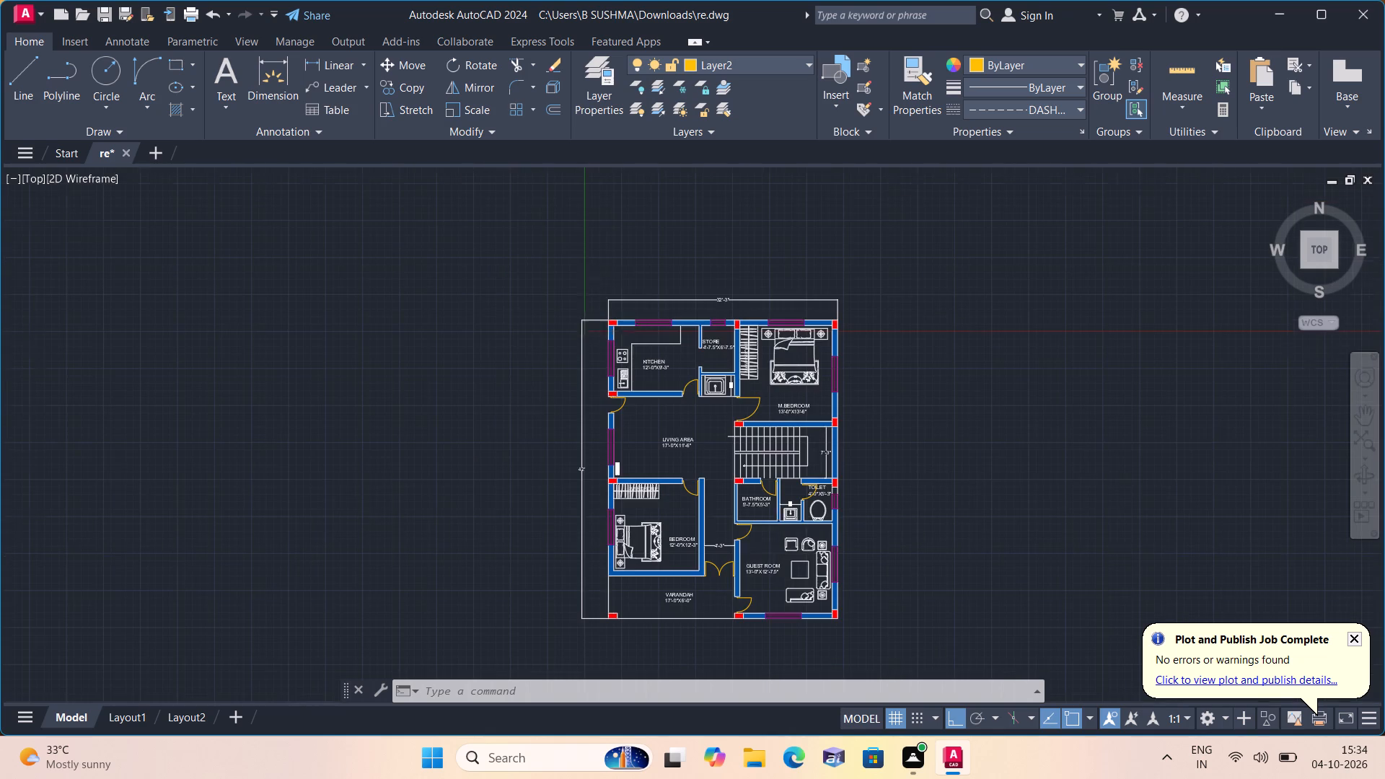
{"action": "scroll", "coordinate": [778, 550], "scroll_direction": "up", "scroll_amount": 3}
{"action": "scroll", "coordinate": [768, 523], "scroll_direction": "down", "scroll_amount": 2}
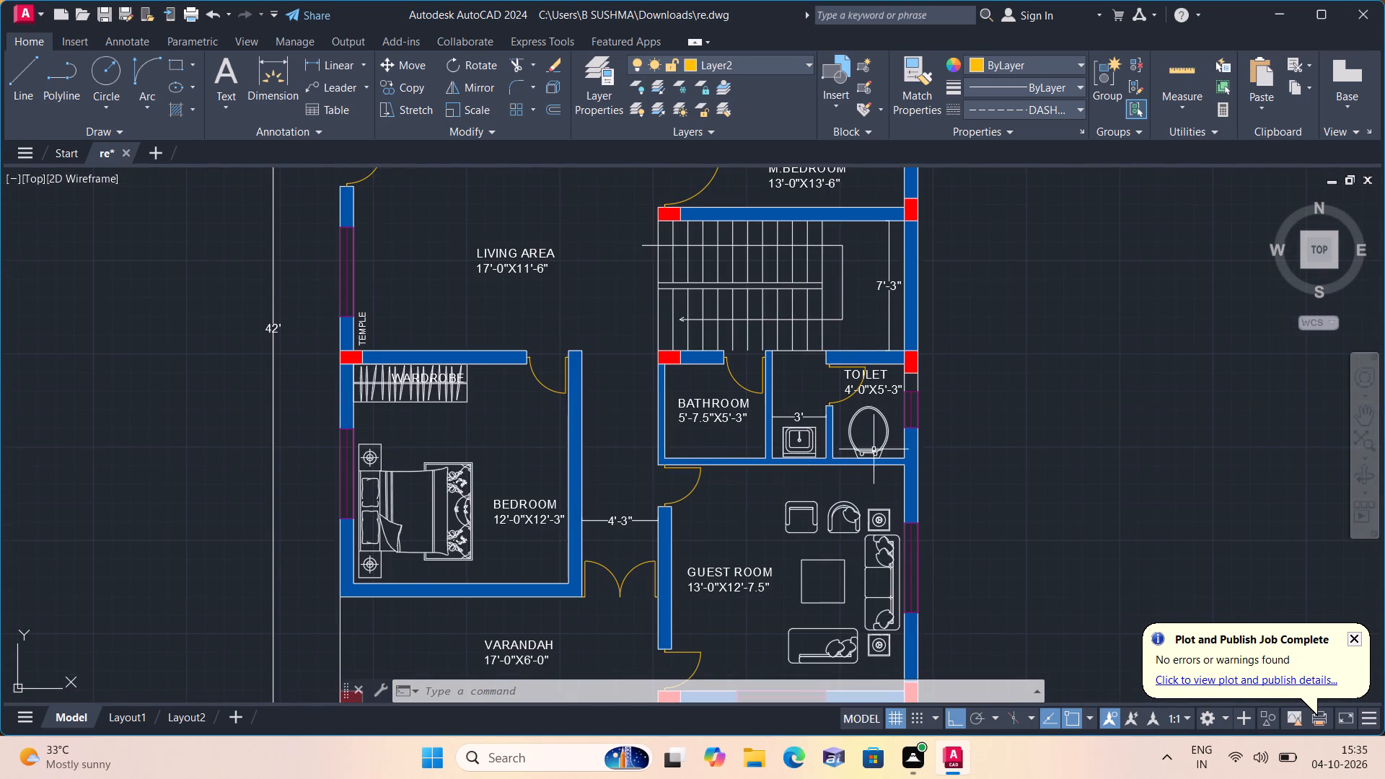
{"action": "scroll", "coordinate": [874, 446], "scroll_direction": "up", "scroll_amount": 2}
{"action": "middle_click_drag", "start_coordinate": [813, 534], "coordinate": [809, 534]}
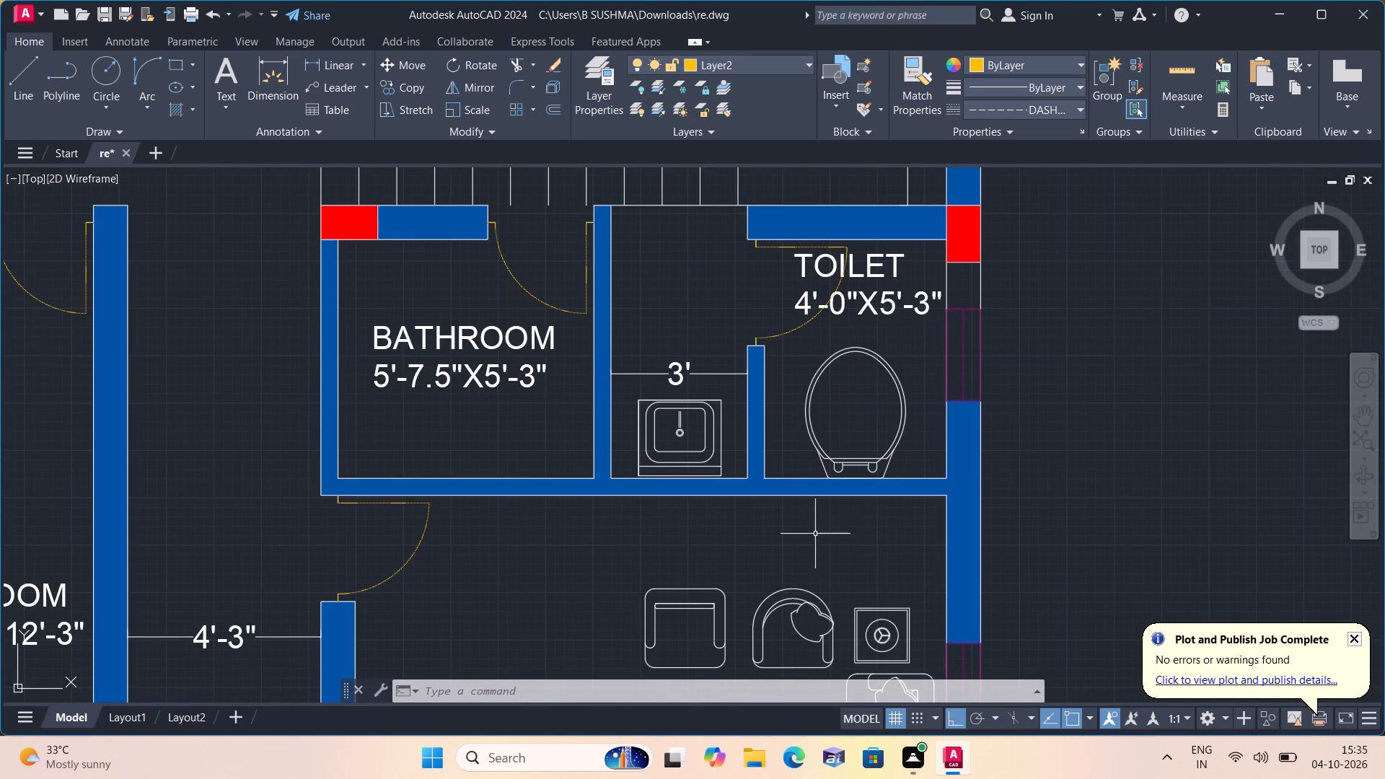
{"action": "middle_click_drag", "start_coordinate": [809, 534], "coordinate": [792, 352]}
{"action": "scroll", "coordinate": [765, 425], "scroll_direction": "down", "scroll_amount": 1}
{"action": "middle_click_drag", "start_coordinate": [713, 513], "coordinate": [718, 402]}
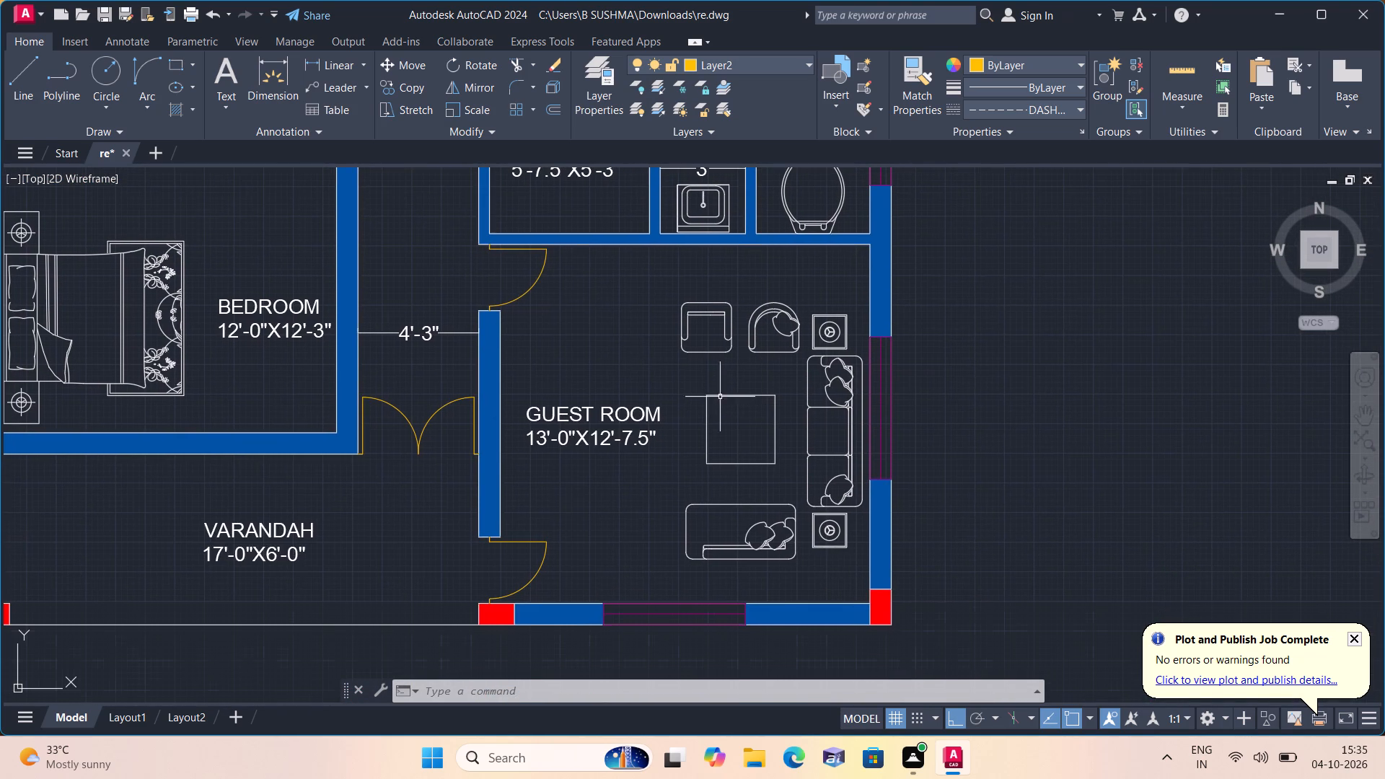
{"action": "middle_click_drag", "start_coordinate": [171, 428], "coordinate": [462, 631]}
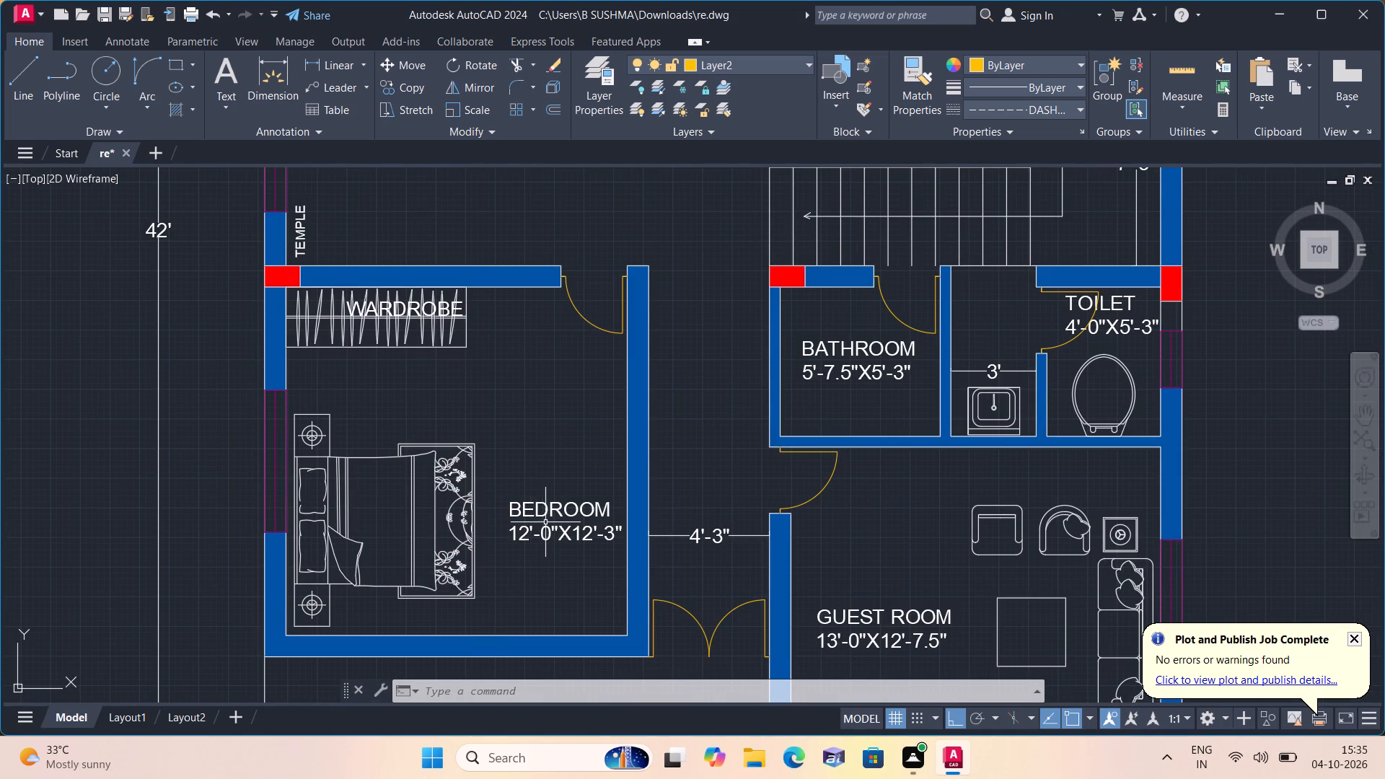
{"action": "middle_click_drag", "start_coordinate": [478, 449], "coordinate": [439, 576]}
{"action": "scroll", "coordinate": [459, 477], "scroll_direction": "down", "scroll_amount": 1}
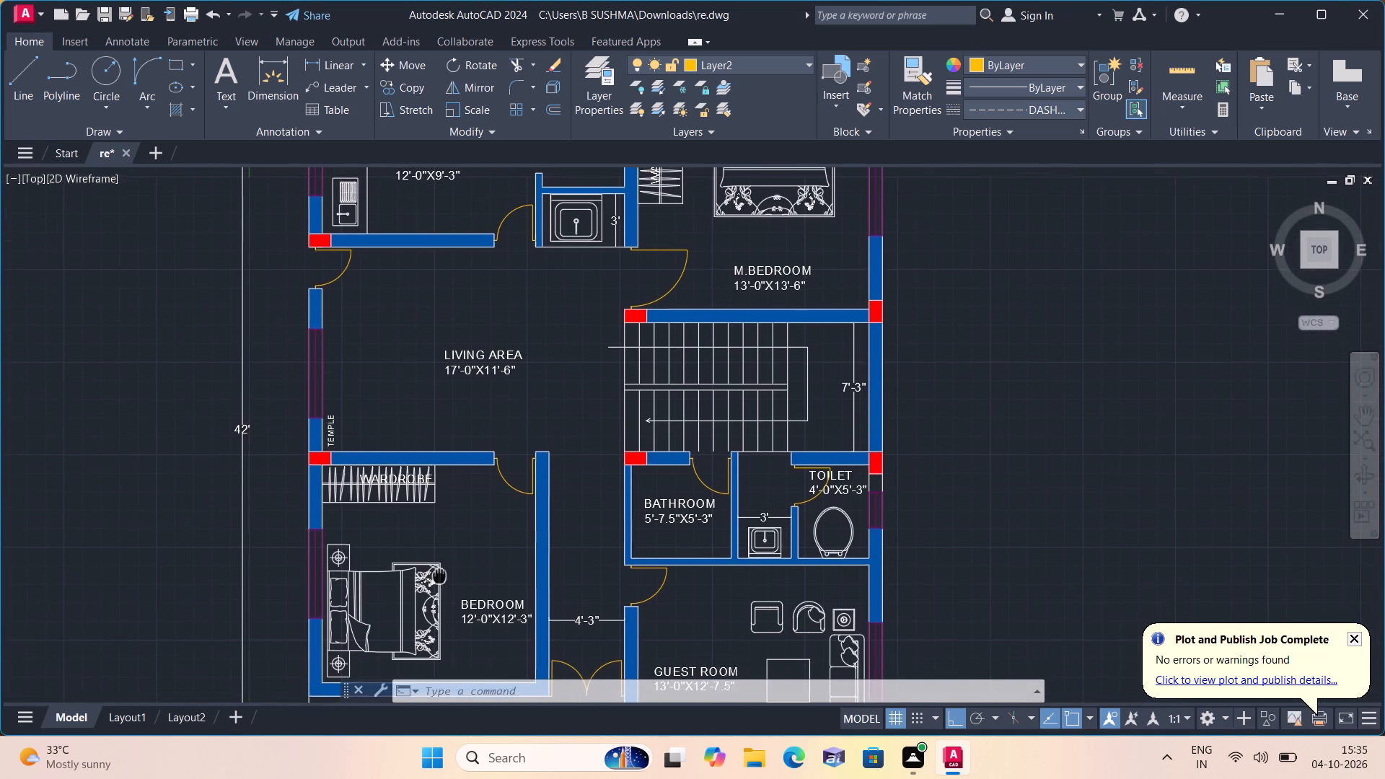
Move the WARDROBE label in the 12'-0"X12'-3" bedroom about 1'-2" west along the wardrobe.
{"action": "scroll", "coordinate": [369, 482], "scroll_direction": "up", "scroll_amount": 2}
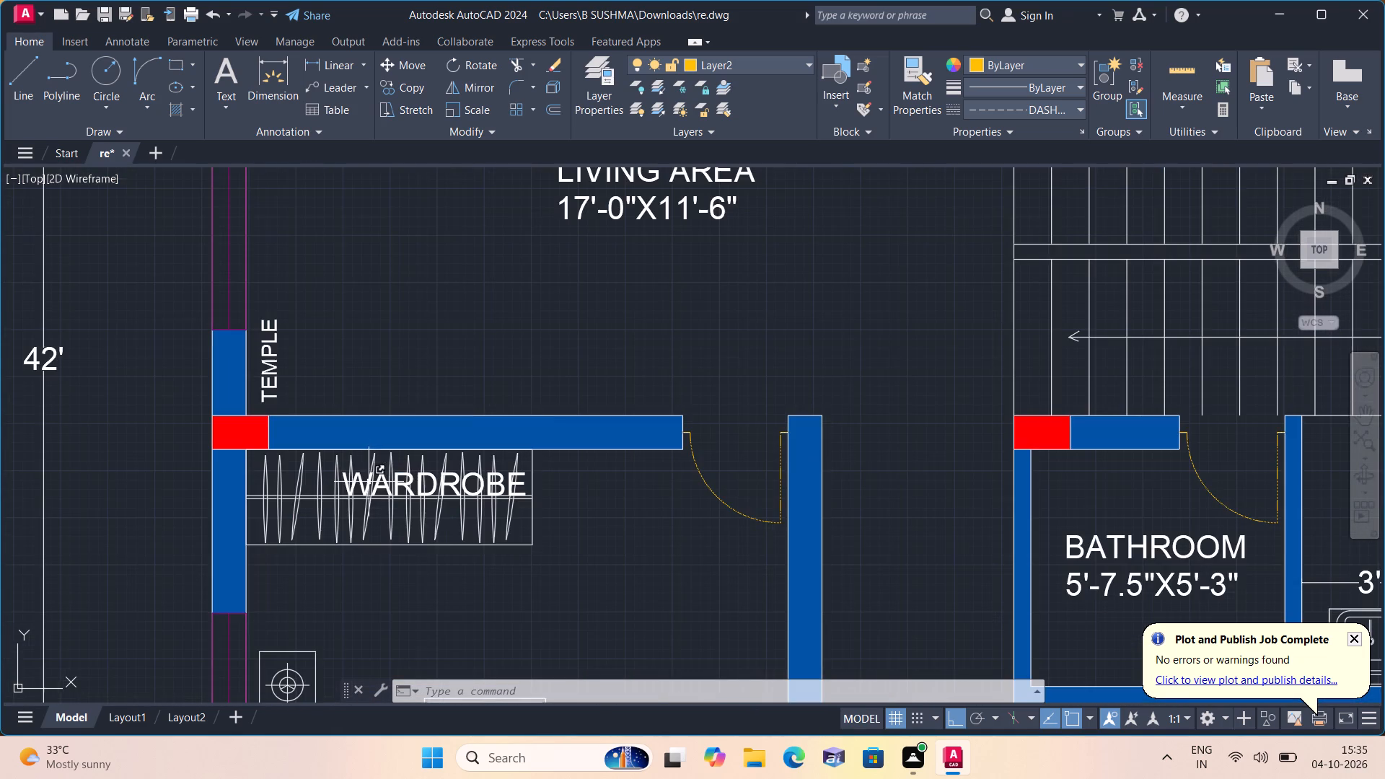
{"action": "scroll", "coordinate": [369, 482], "scroll_direction": "up", "scroll_amount": 1}
{"action": "left_click", "coordinate": [348, 477]}
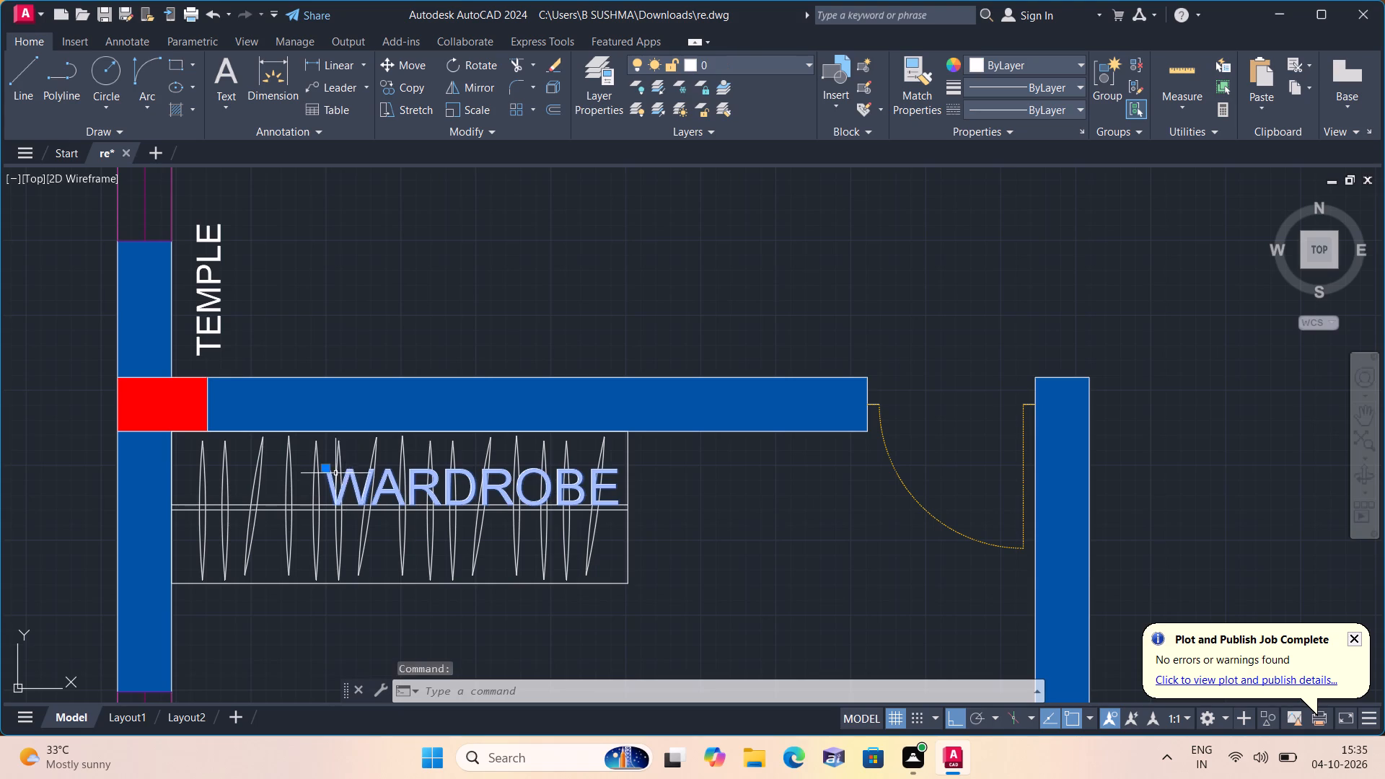
{"action": "left_click", "coordinate": [322, 472]}
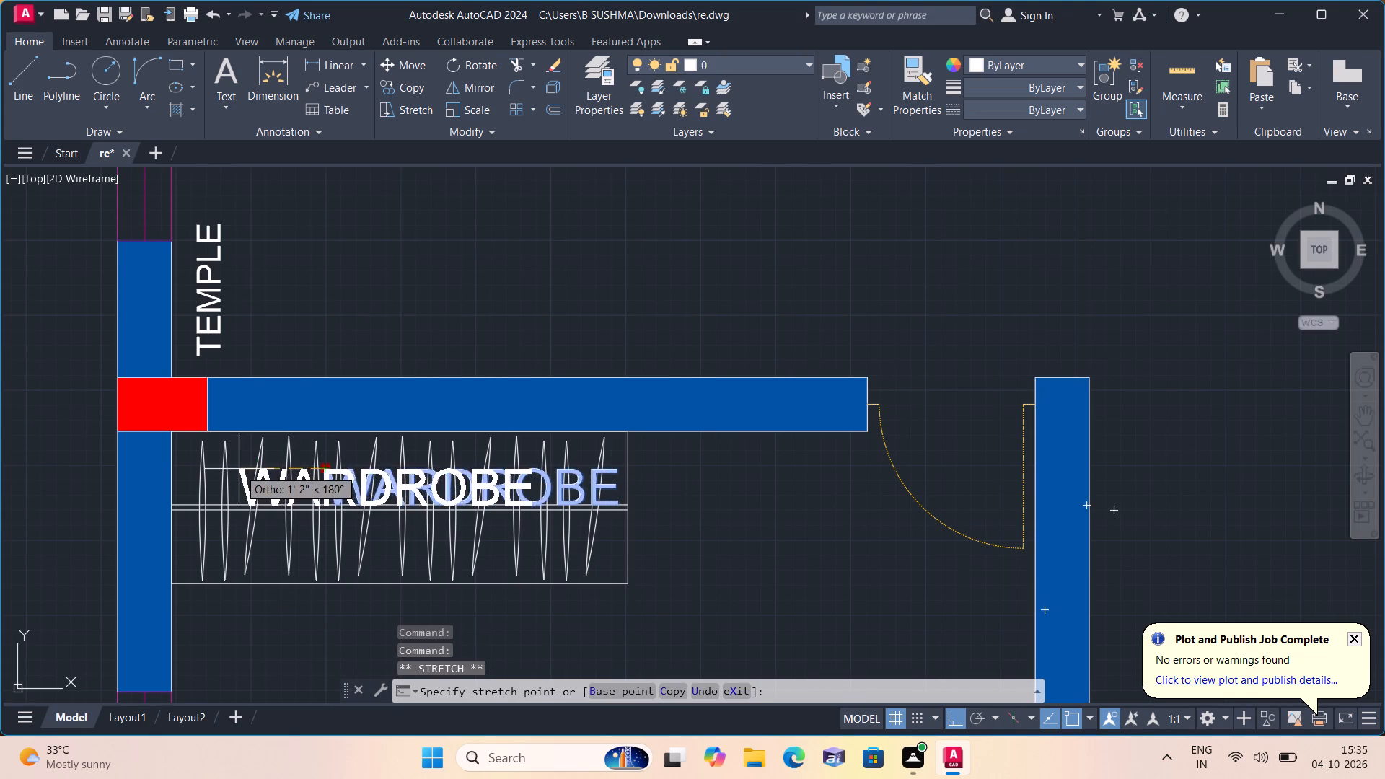
{"action": "left_click", "coordinate": [239, 469]}
Examine the kitchen, store, master bedroom and living area for label placement and fixture layout.
{"action": "scroll", "coordinate": [250, 473], "scroll_direction": "down", "scroll_amount": 2}
{"action": "scroll", "coordinate": [531, 399], "scroll_direction": "down", "scroll_amount": 1}
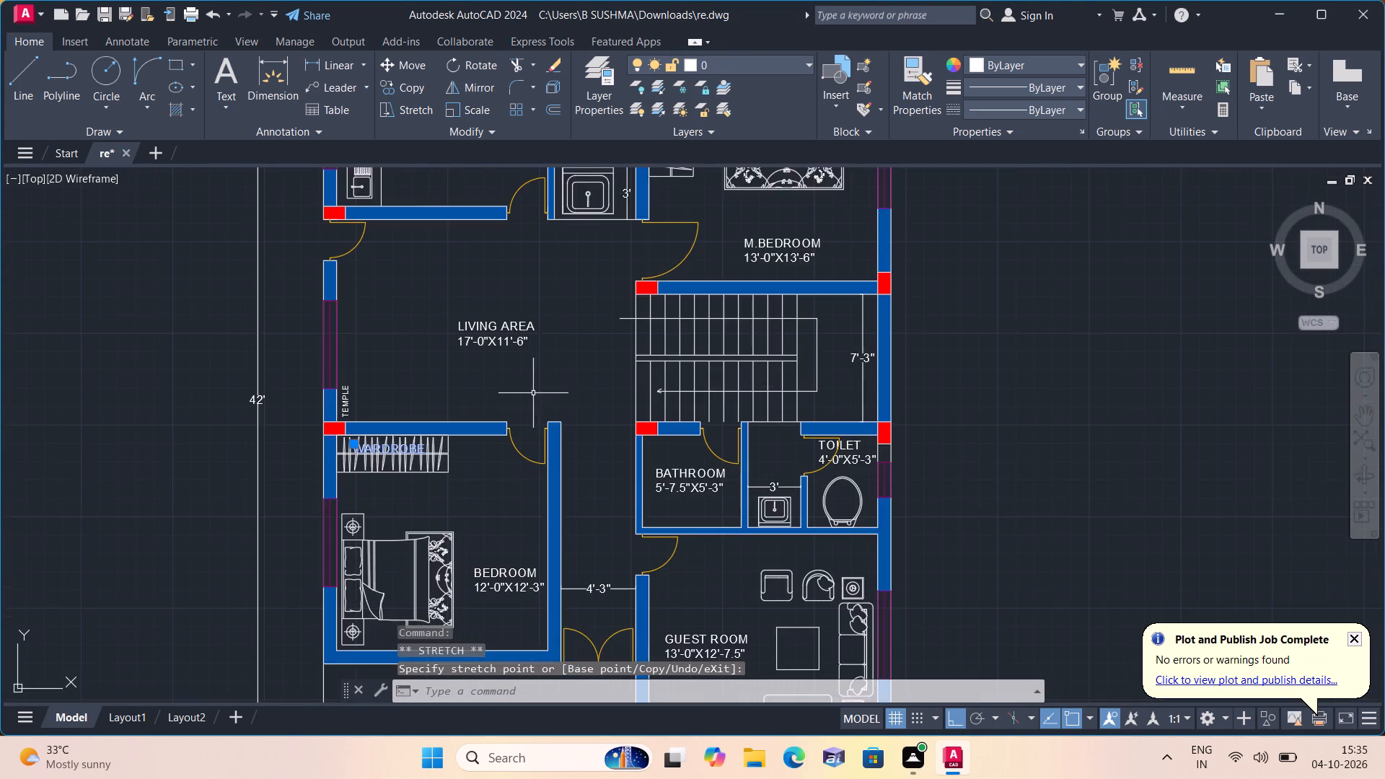
{"action": "middle_click_drag", "start_coordinate": [534, 392], "coordinate": [526, 526]}
{"action": "scroll", "coordinate": [530, 400], "scroll_direction": "down", "scroll_amount": 1}
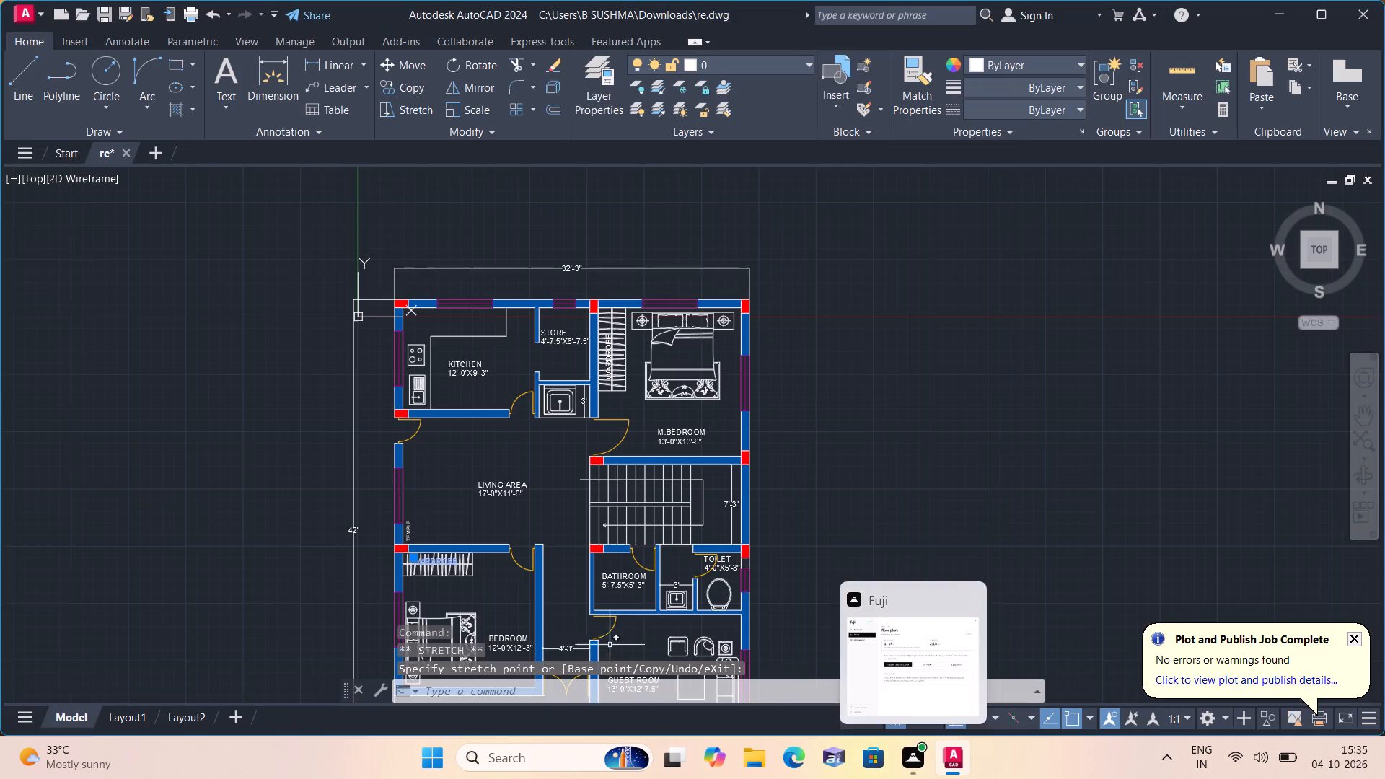
{"action": "scroll", "coordinate": [453, 356], "scroll_direction": "up", "scroll_amount": 2}
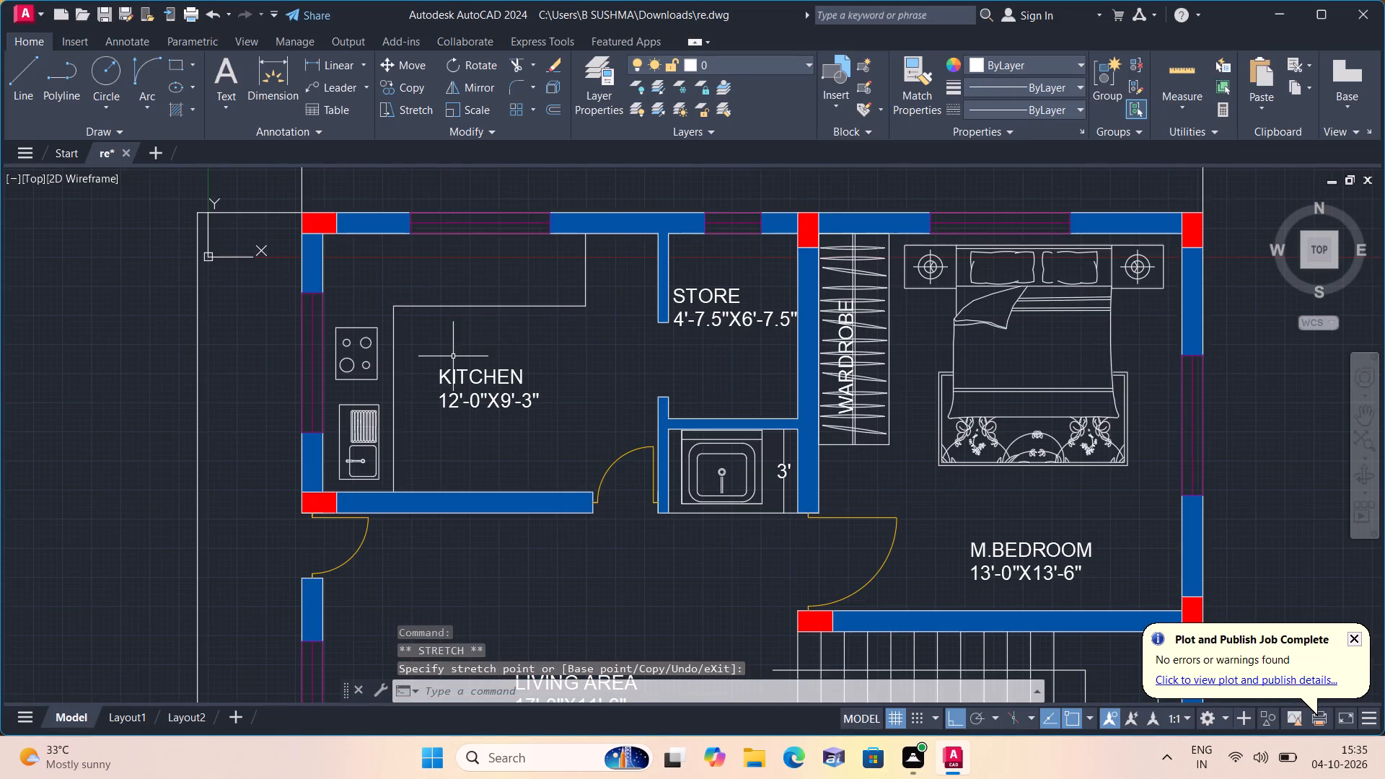
{"action": "scroll", "coordinate": [457, 341], "scroll_direction": "up", "scroll_amount": 2}
{"action": "middle_click_drag", "start_coordinate": [464, 341], "coordinate": [447, 467]}
{"action": "scroll", "coordinate": [447, 467], "scroll_direction": "down", "scroll_amount": 1}
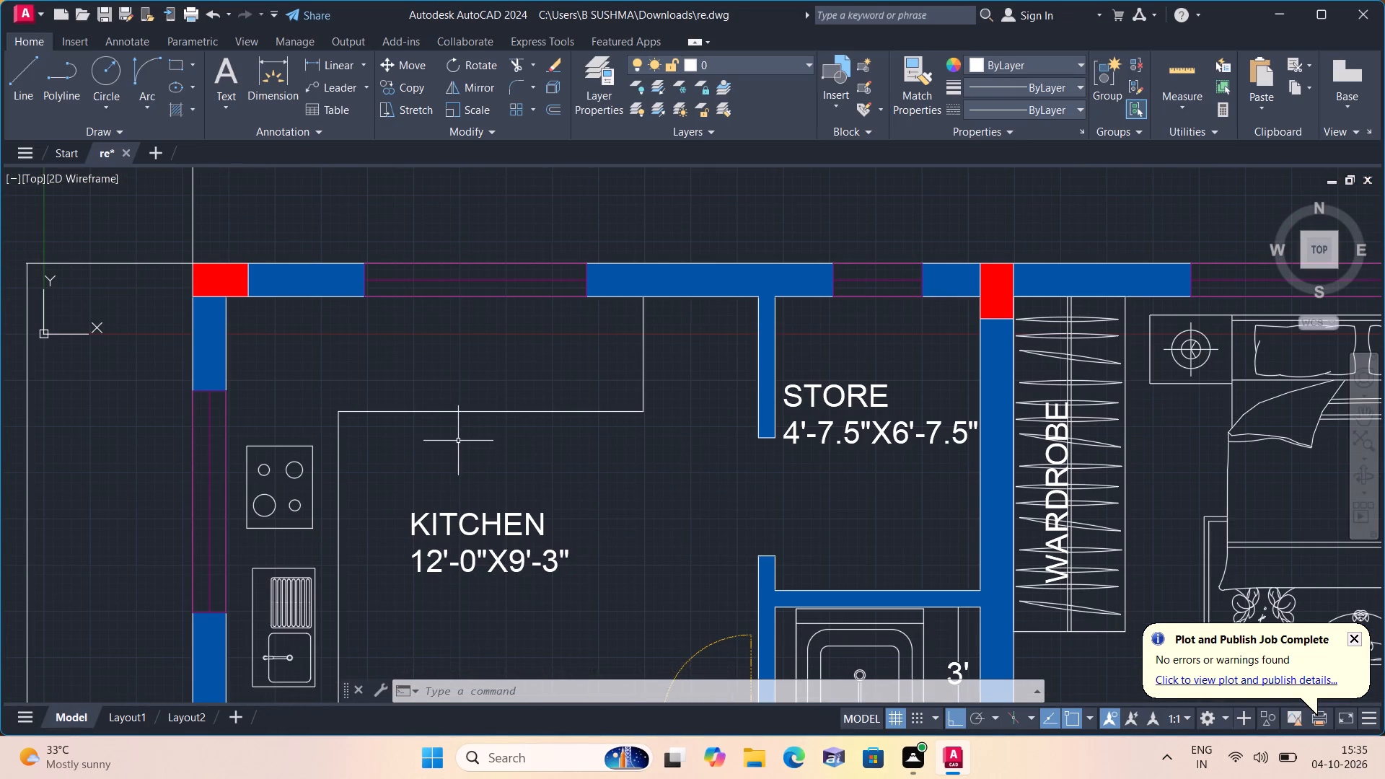
{"action": "scroll", "coordinate": [451, 405], "scroll_direction": "down", "scroll_amount": 1}
{"action": "scroll", "coordinate": [449, 403], "scroll_direction": "up", "scroll_amount": 1}
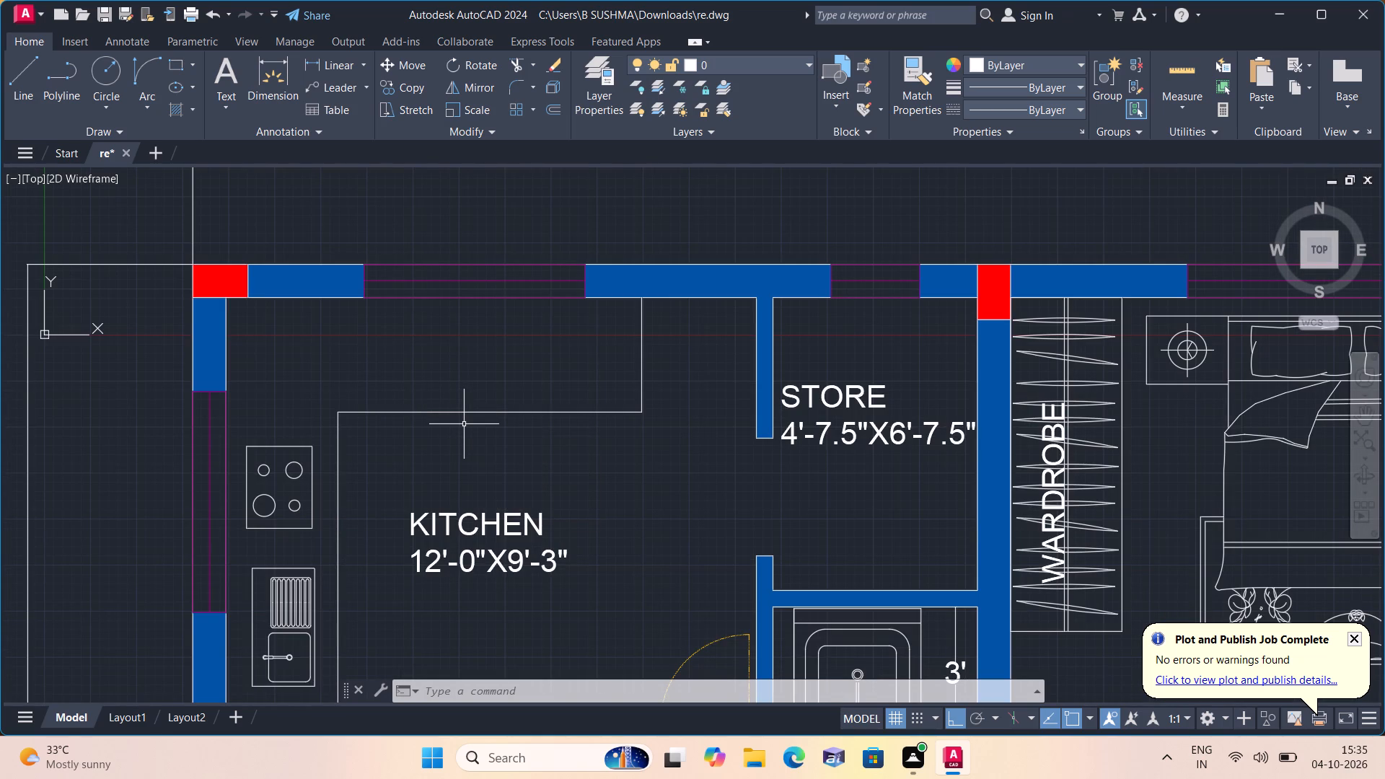
{"action": "scroll", "coordinate": [467, 423], "scroll_direction": "down", "scroll_amount": 1}
{"action": "scroll", "coordinate": [467, 423], "scroll_direction": "up", "scroll_amount": 1}
{"action": "scroll", "coordinate": [467, 423], "scroll_direction": "down", "scroll_amount": 1}
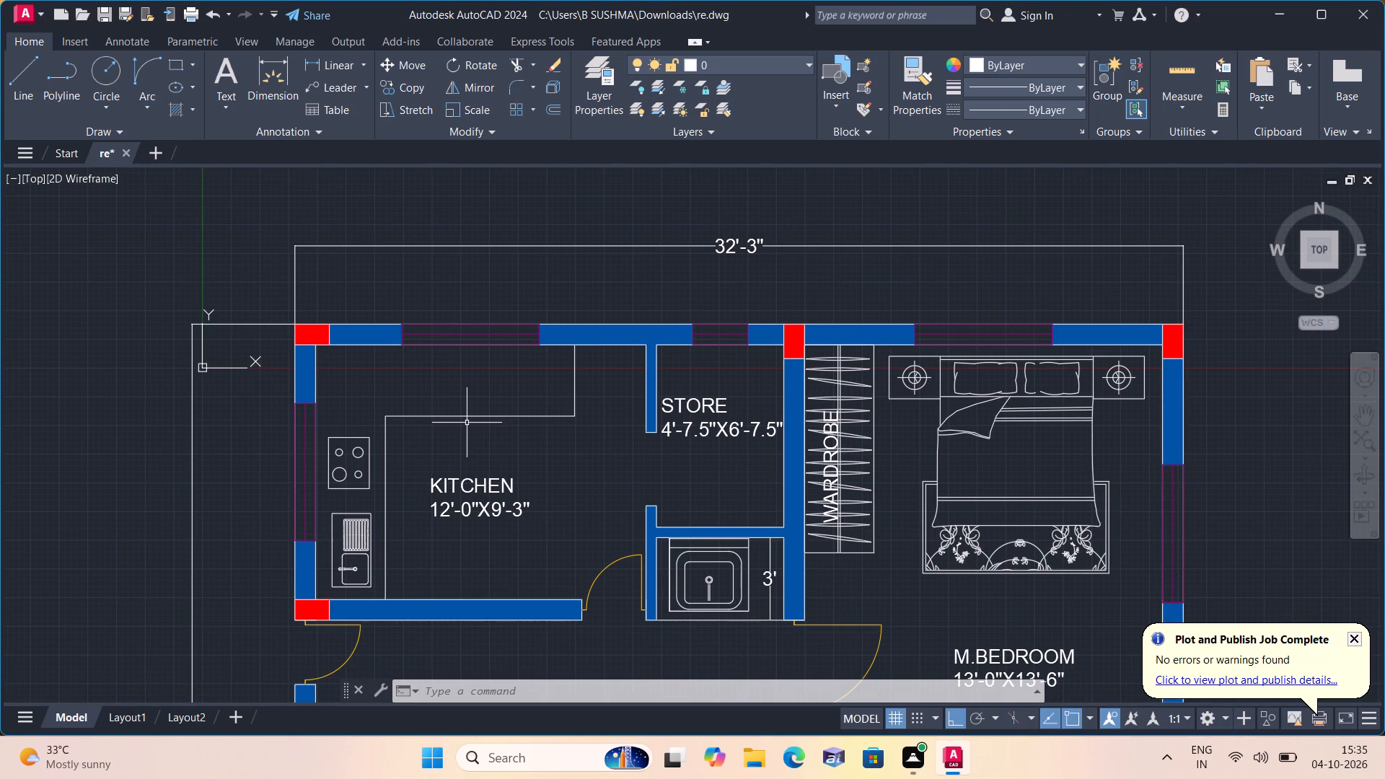
{"action": "scroll", "coordinate": [467, 423], "scroll_direction": "down", "scroll_amount": 1}
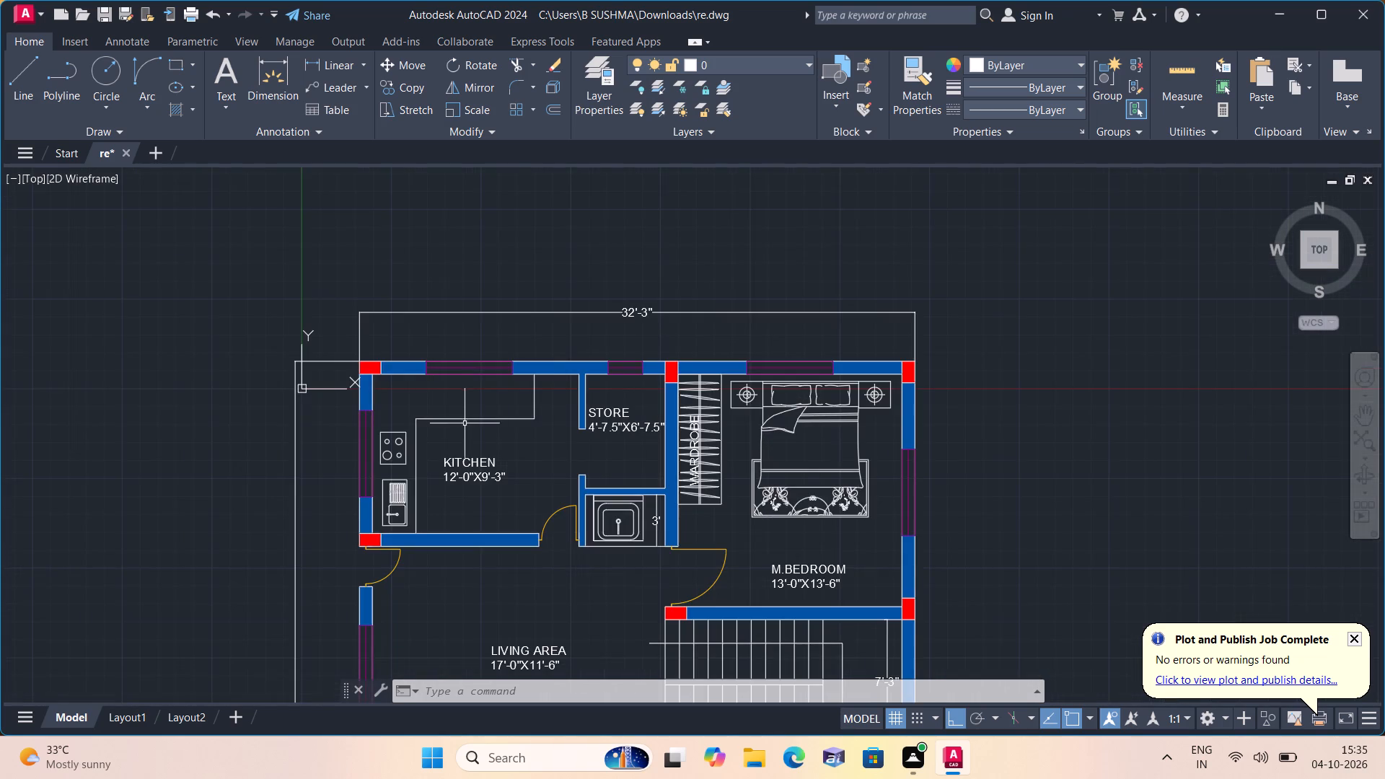
{"action": "scroll", "coordinate": [409, 414], "scroll_direction": "up", "scroll_amount": 1}
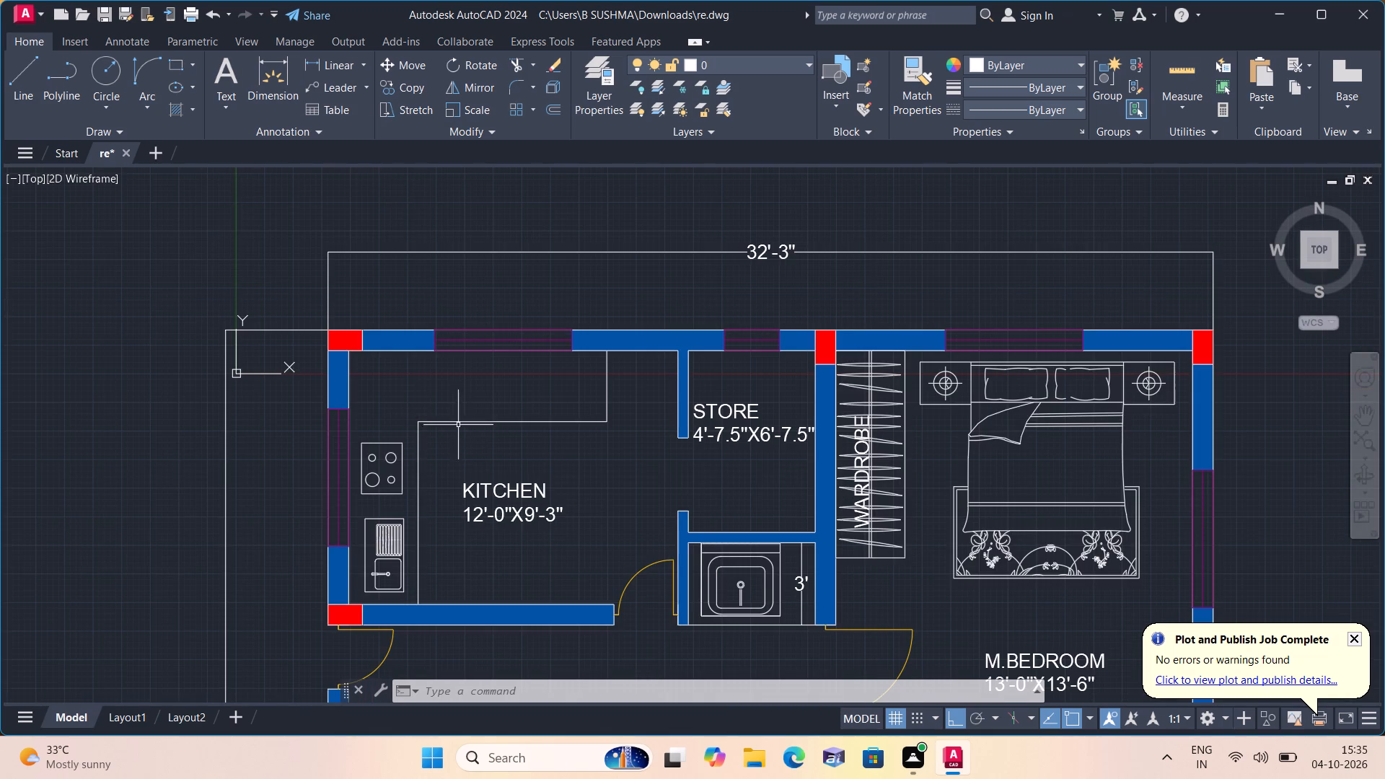
{"action": "middle_click_drag", "start_coordinate": [464, 452], "coordinate": [484, 312]}
{"action": "scroll", "coordinate": [482, 314], "scroll_direction": "down", "scroll_amount": 2}
{"action": "scroll", "coordinate": [401, 507], "scroll_direction": "up", "scroll_amount": 2}
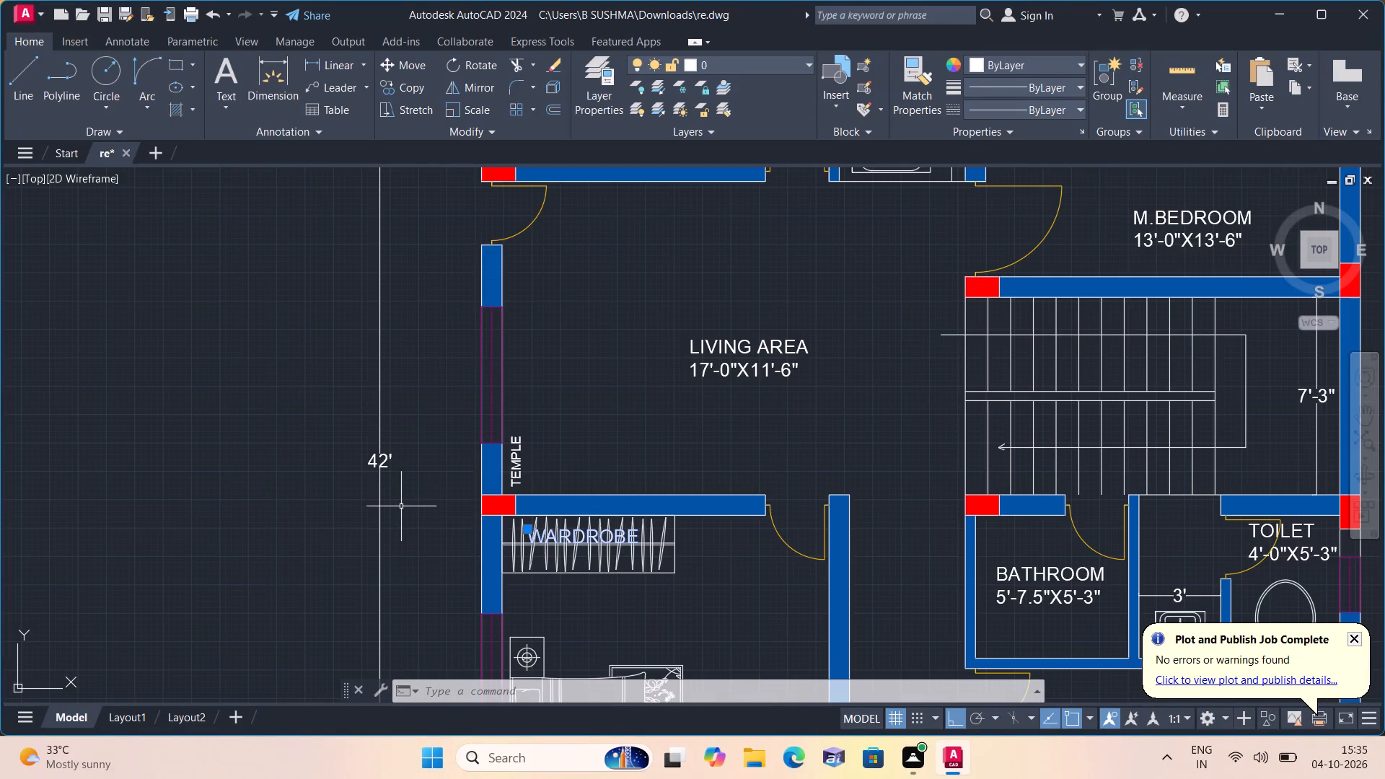
{"action": "scroll", "coordinate": [405, 507], "scroll_direction": "down", "scroll_amount": 1}
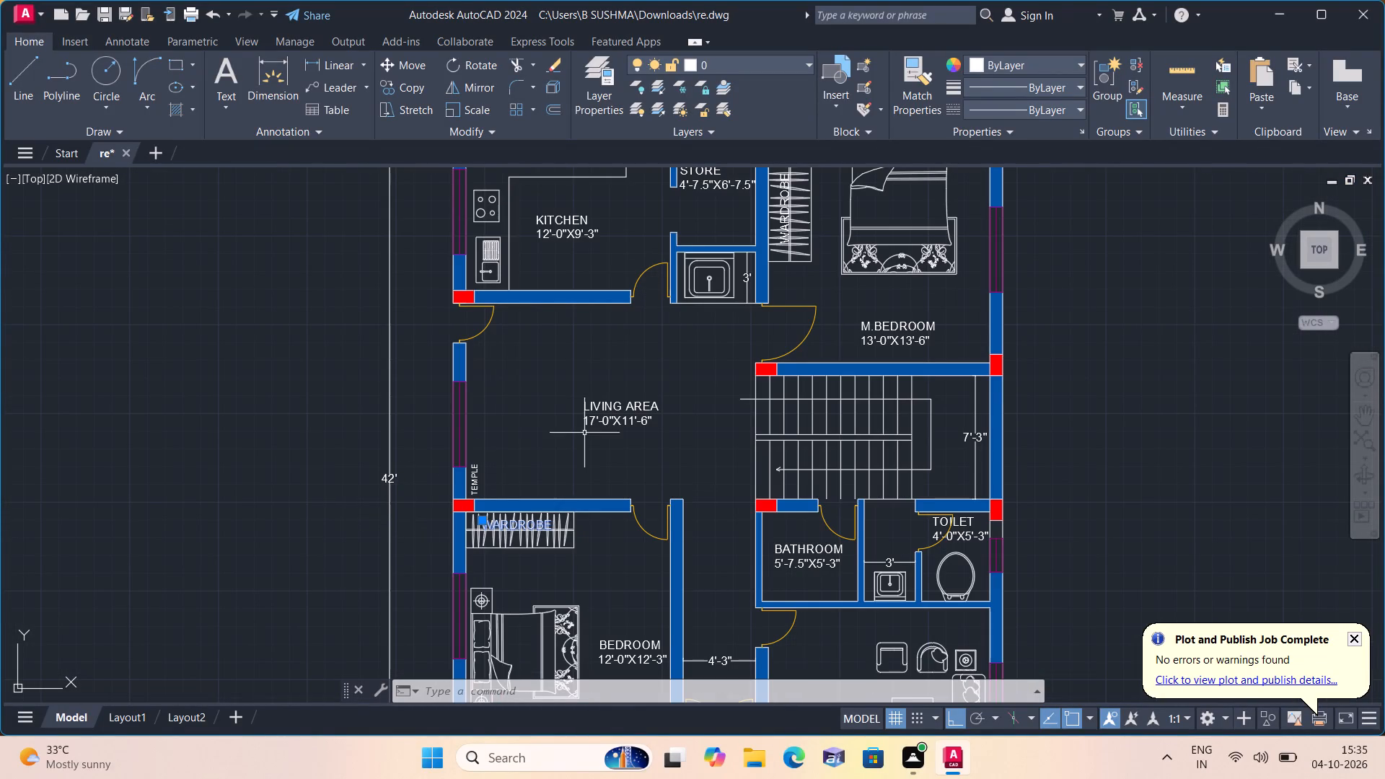
{"action": "middle_click_drag", "start_coordinate": [584, 433], "coordinate": [531, 514]}
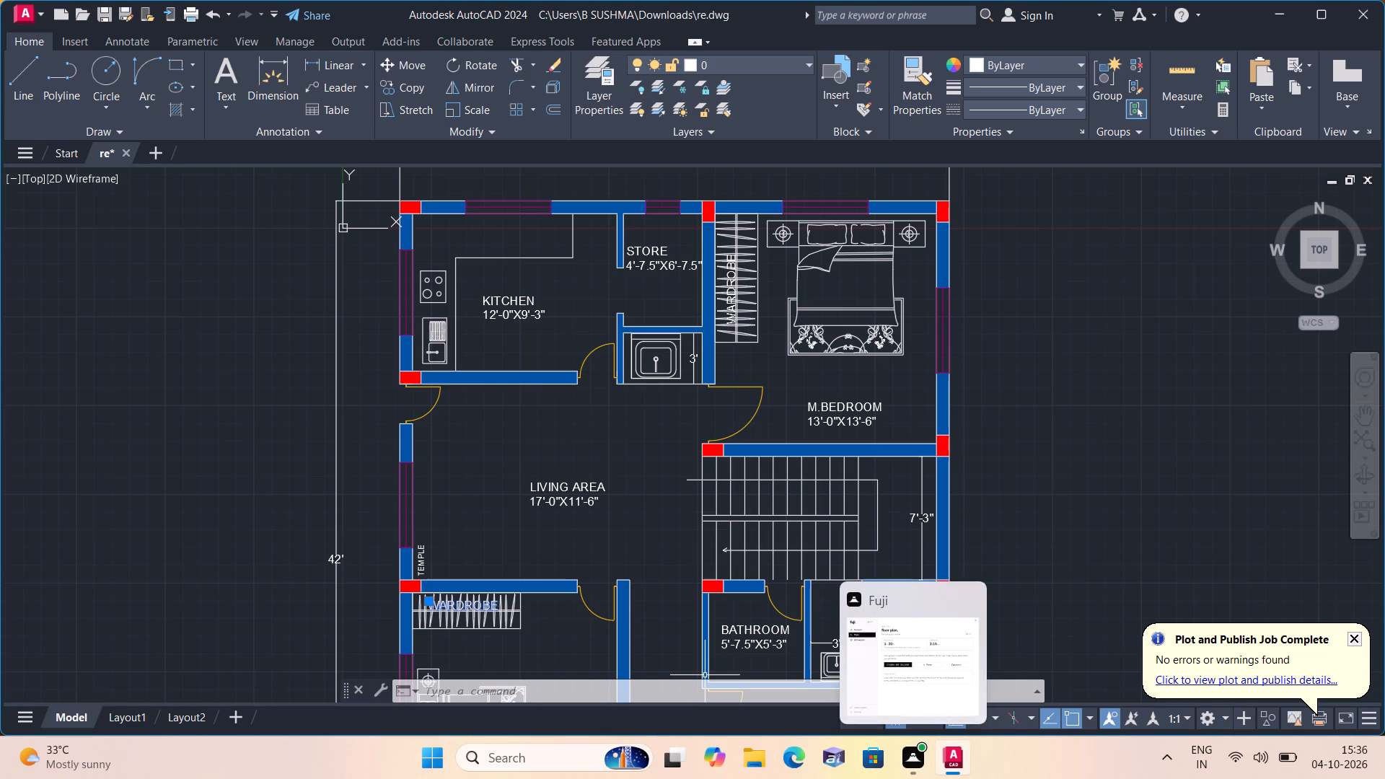
{"action": "scroll", "coordinate": [791, 551], "scroll_direction": "down", "scroll_amount": 1}
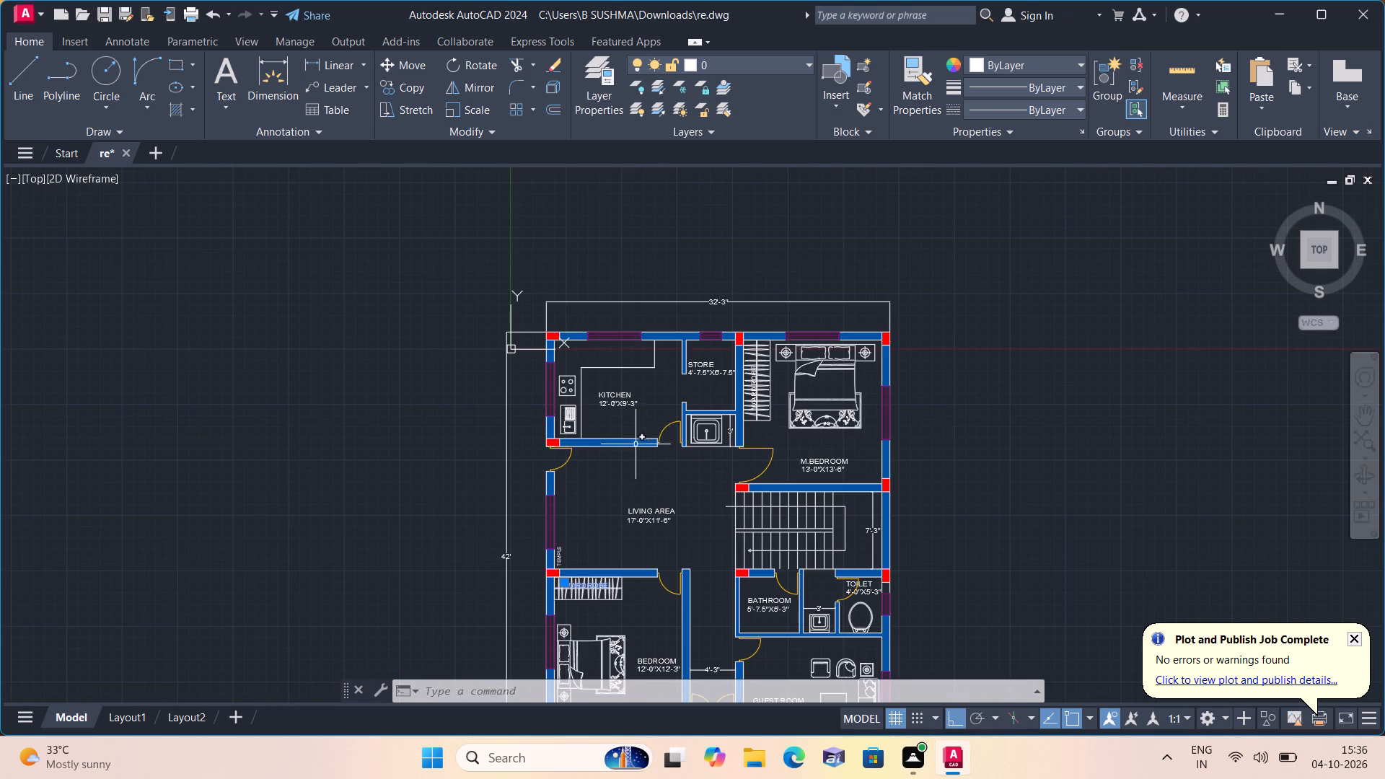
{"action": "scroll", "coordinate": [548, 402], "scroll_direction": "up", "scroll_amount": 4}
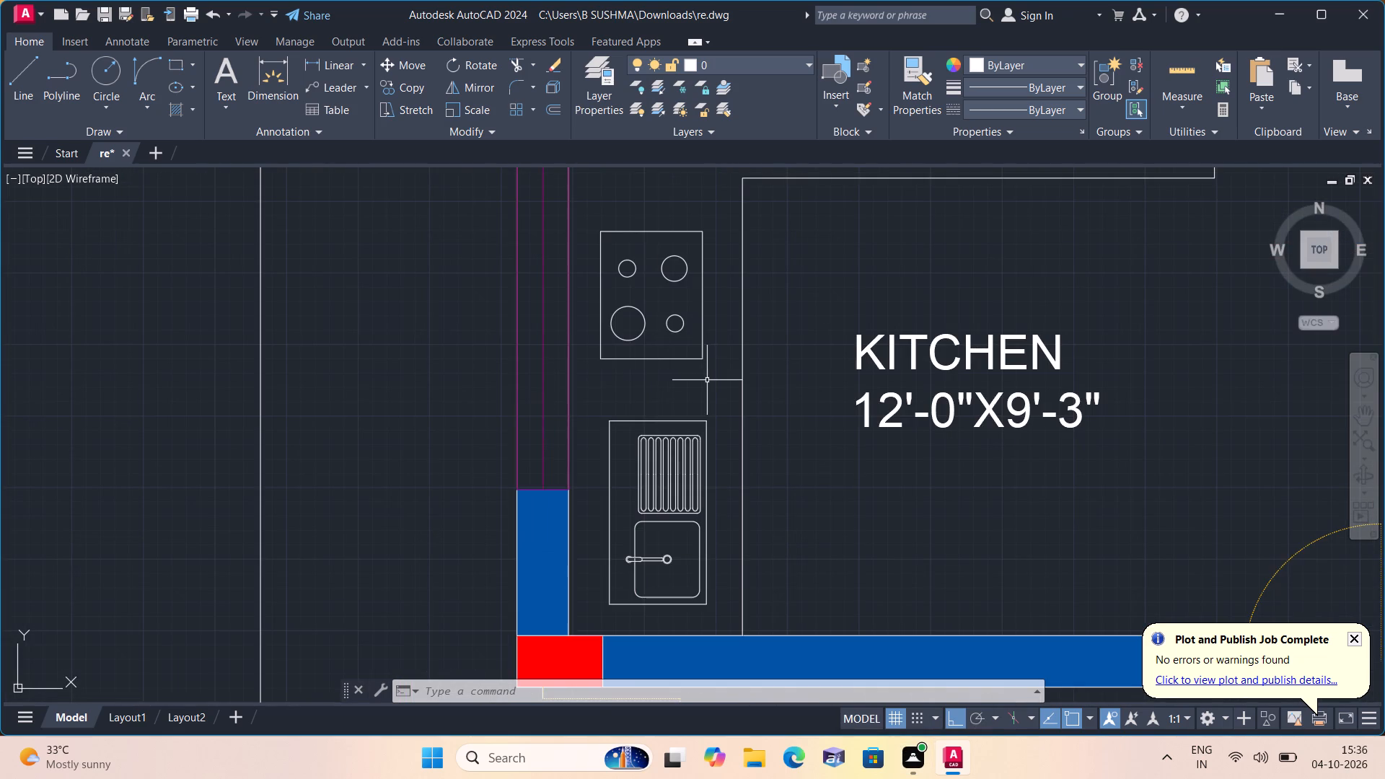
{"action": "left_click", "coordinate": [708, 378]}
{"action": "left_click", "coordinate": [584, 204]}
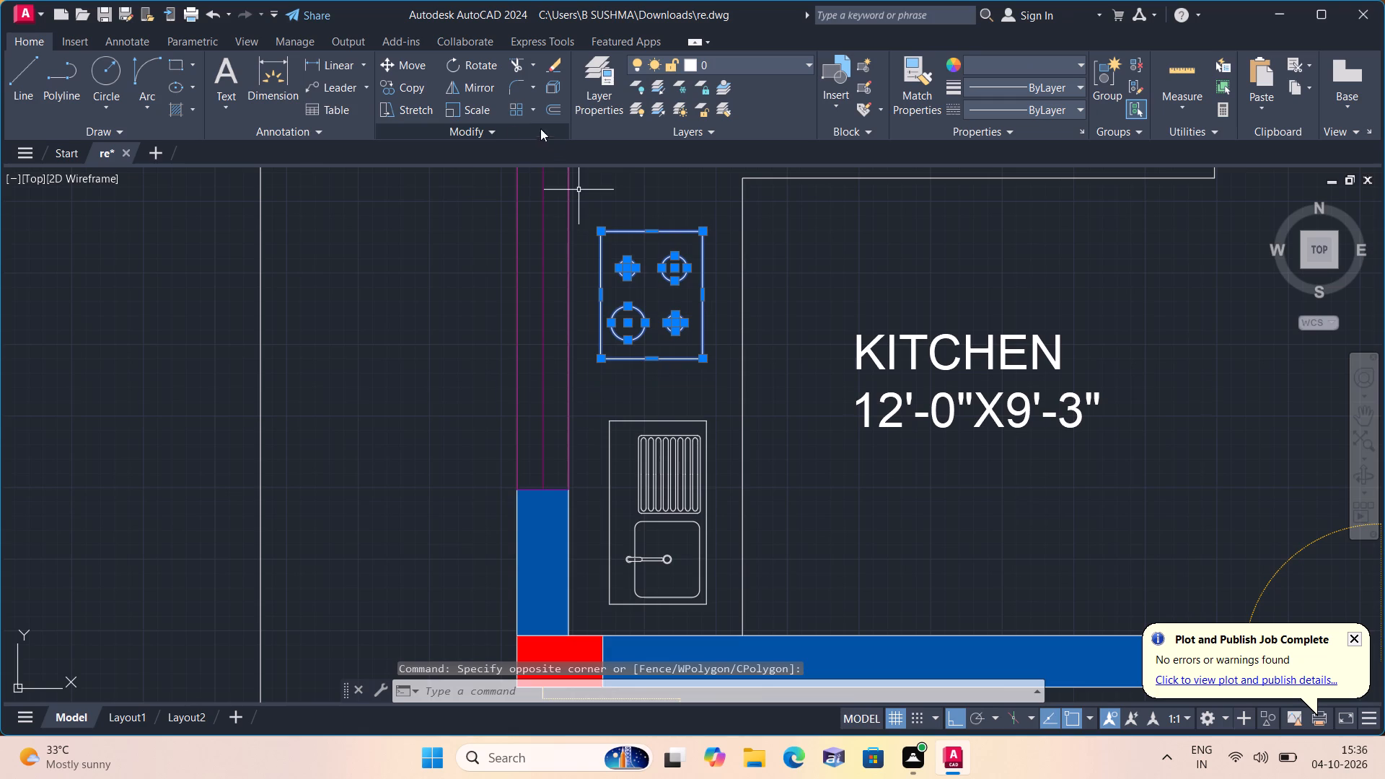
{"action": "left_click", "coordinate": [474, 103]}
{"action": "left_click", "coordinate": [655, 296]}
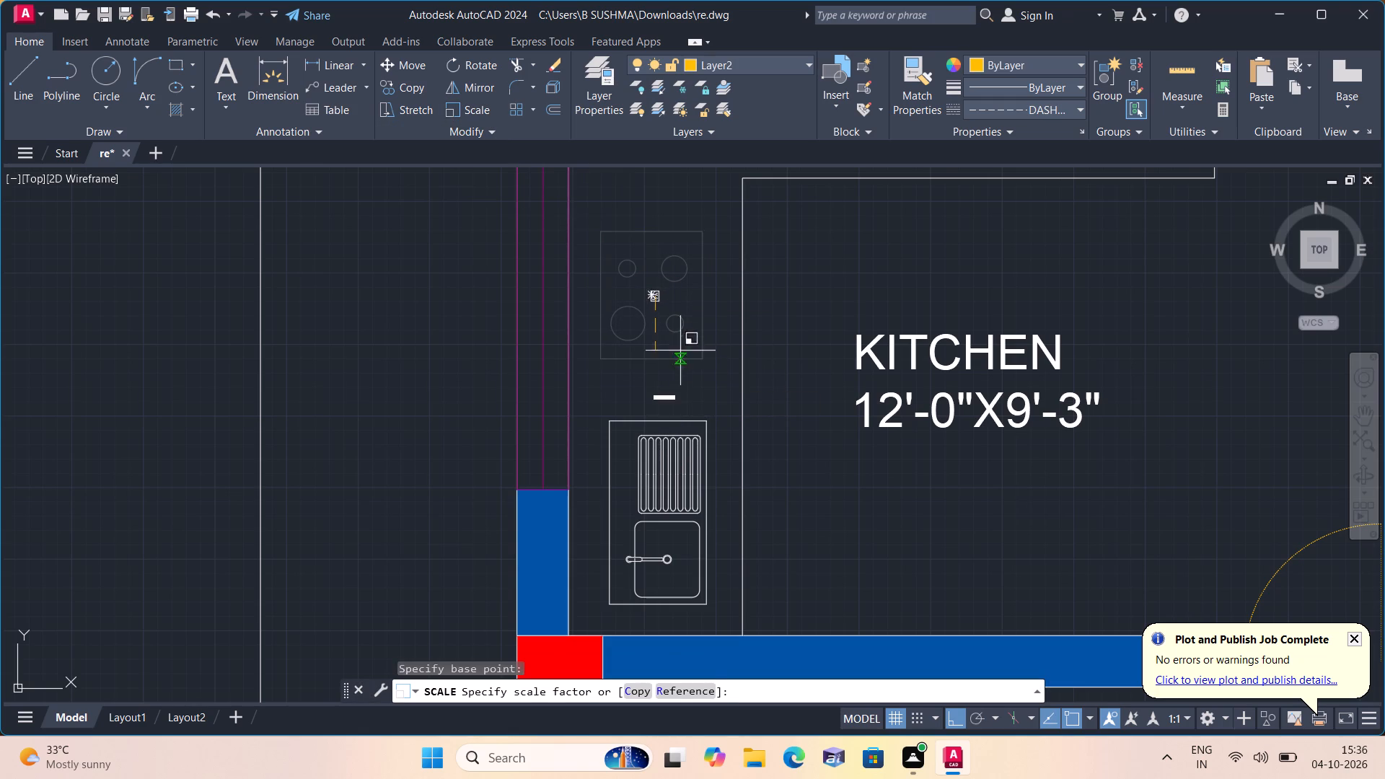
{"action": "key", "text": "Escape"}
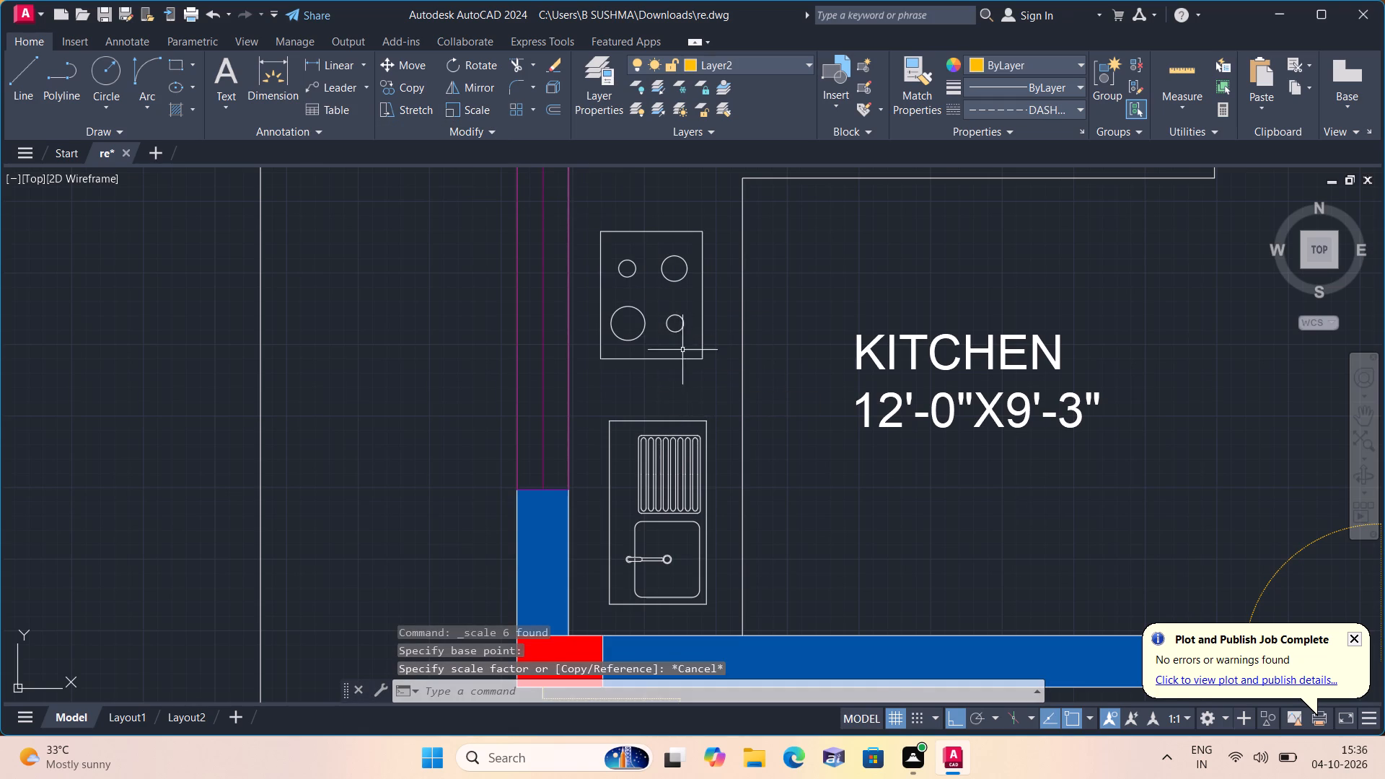
Scale the four-burner stove on the kitchen's west counter up to about 1.5 times its size from its centre.
{"action": "scroll", "coordinate": [705, 398], "scroll_direction": "down", "scroll_amount": 2}
{"action": "middle_click_drag", "start_coordinate": [763, 470], "coordinate": [758, 270]}
{"action": "scroll", "coordinate": [759, 262], "scroll_direction": "down", "scroll_amount": 2}
{"action": "scroll", "coordinate": [737, 340], "scroll_direction": "up", "scroll_amount": 2}
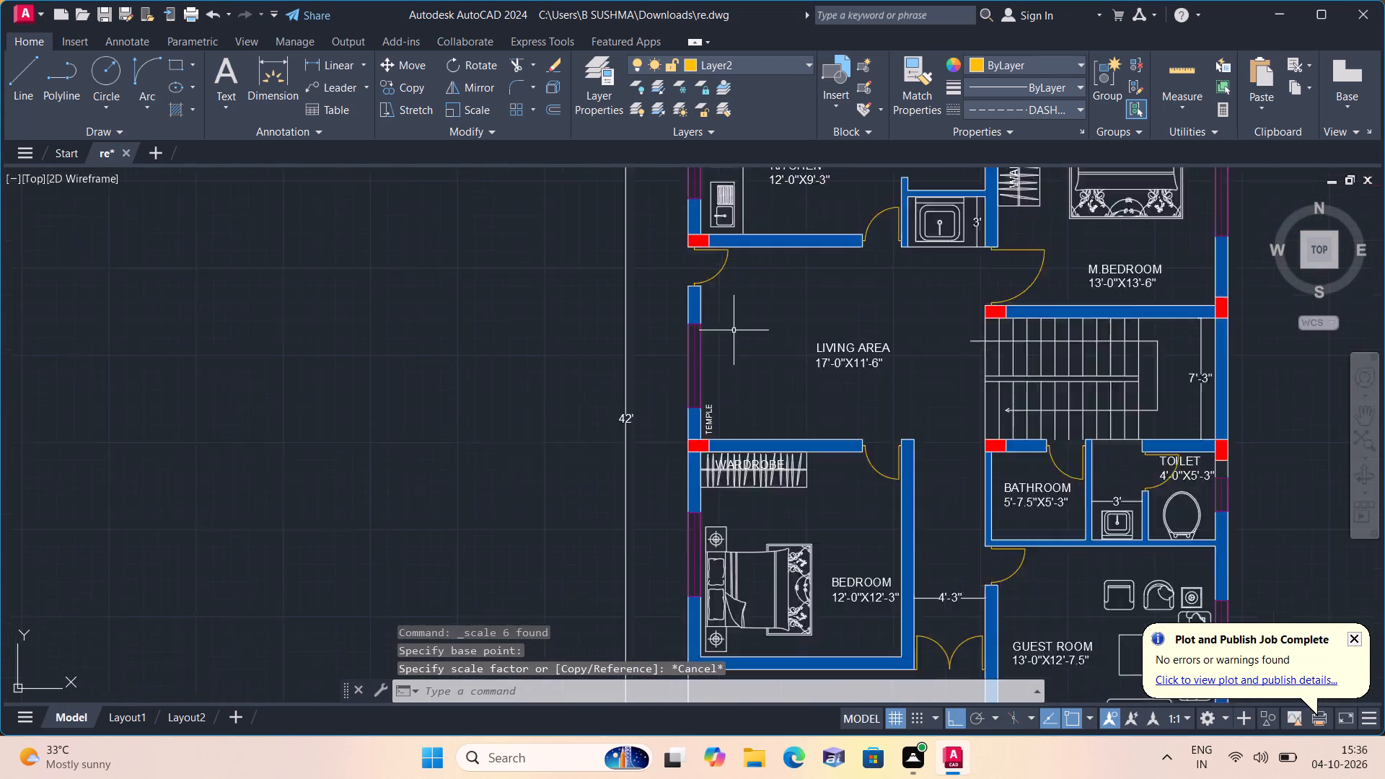
{"action": "middle_click_drag", "start_coordinate": [705, 333], "coordinate": [742, 632]}
{"action": "scroll", "coordinate": [744, 402], "scroll_direction": "up", "scroll_amount": 1}
{"action": "middle_click_drag", "start_coordinate": [748, 395], "coordinate": [742, 493]}
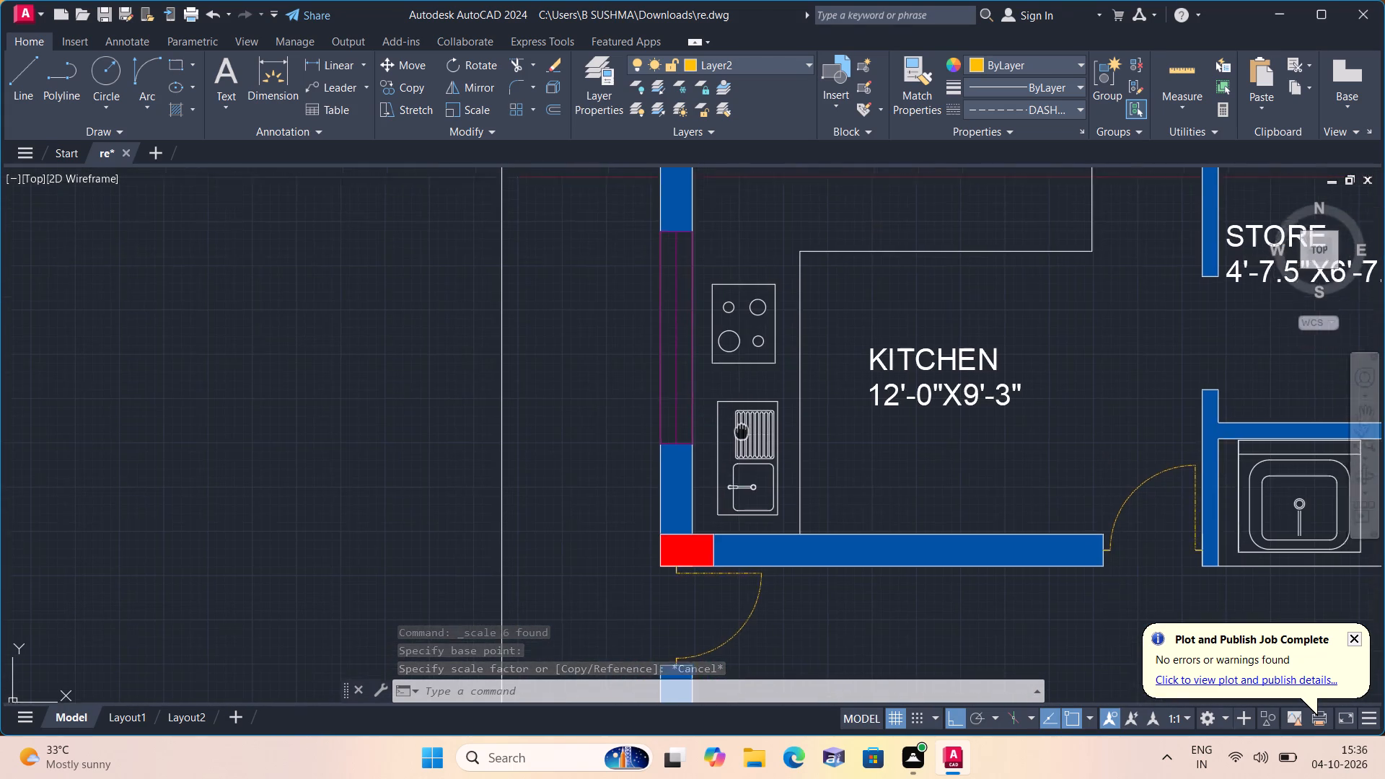
{"action": "middle_click_drag", "start_coordinate": [742, 493], "coordinate": [740, 503]}
{"action": "scroll", "coordinate": [767, 480], "scroll_direction": "up", "scroll_amount": 3}
{"action": "left_click", "coordinate": [812, 394]}
{"action": "middle_click_drag", "start_coordinate": [628, 303], "coordinate": [617, 304]}
{"action": "scroll", "coordinate": [619, 304], "scroll_direction": "down", "scroll_amount": 1}
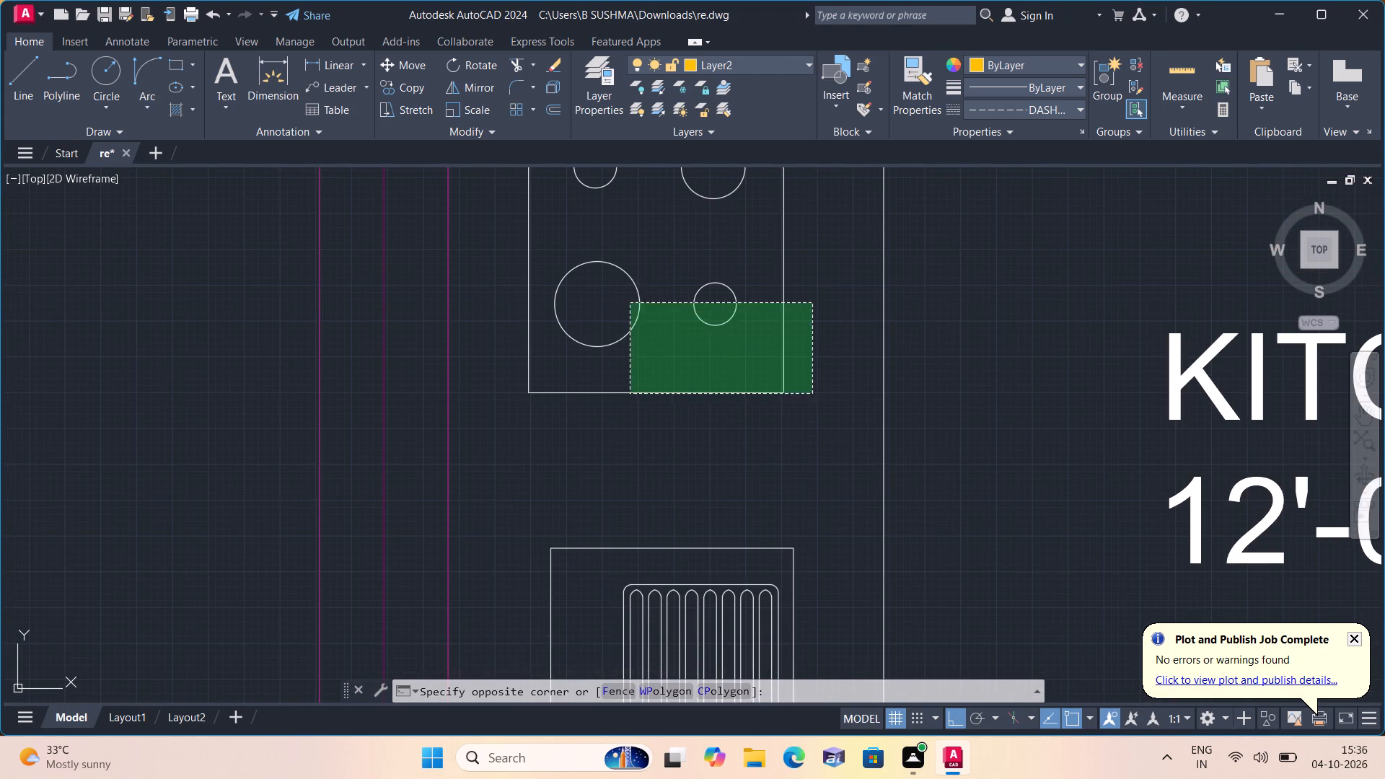
{"action": "middle_click_drag", "start_coordinate": [617, 304], "coordinate": [620, 395]}
{"action": "left_click", "coordinate": [537, 240]}
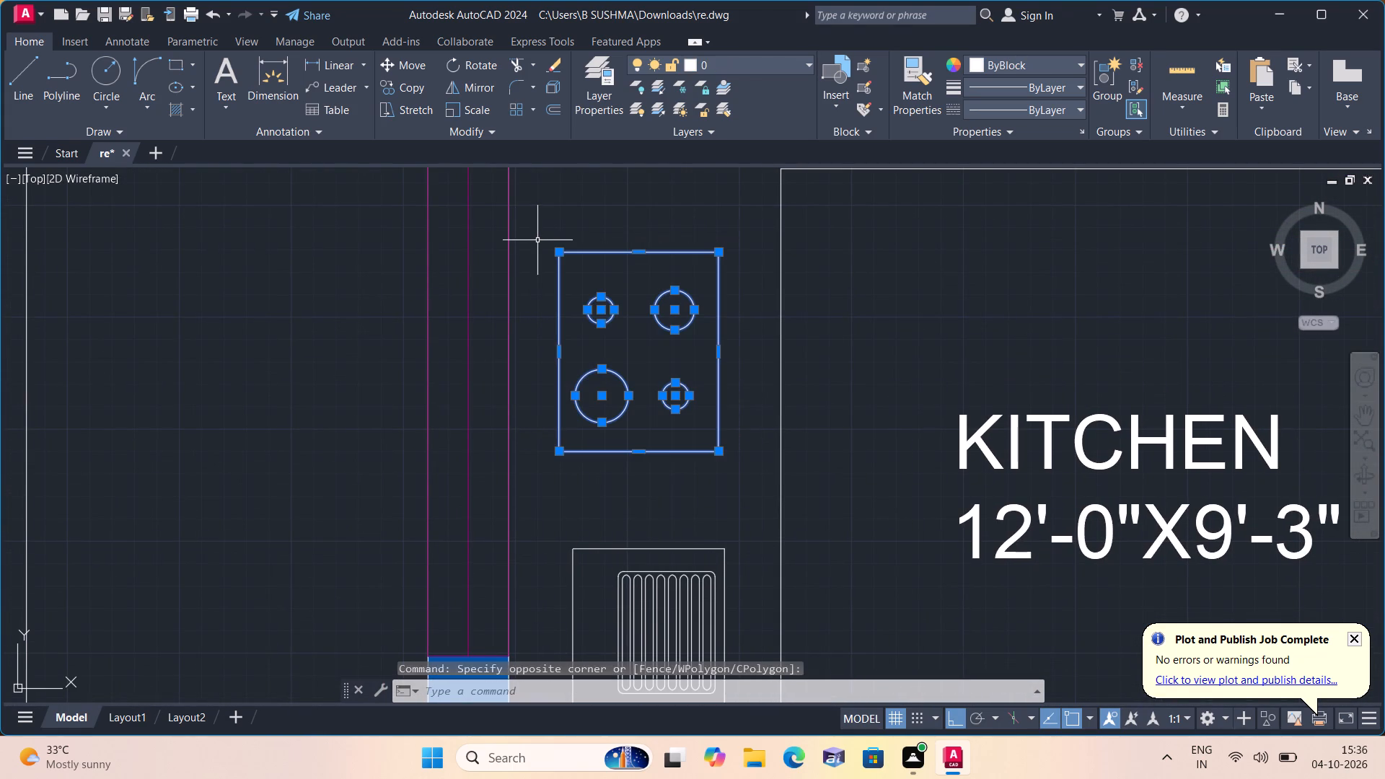
{"action": "left_click", "coordinate": [470, 106]}
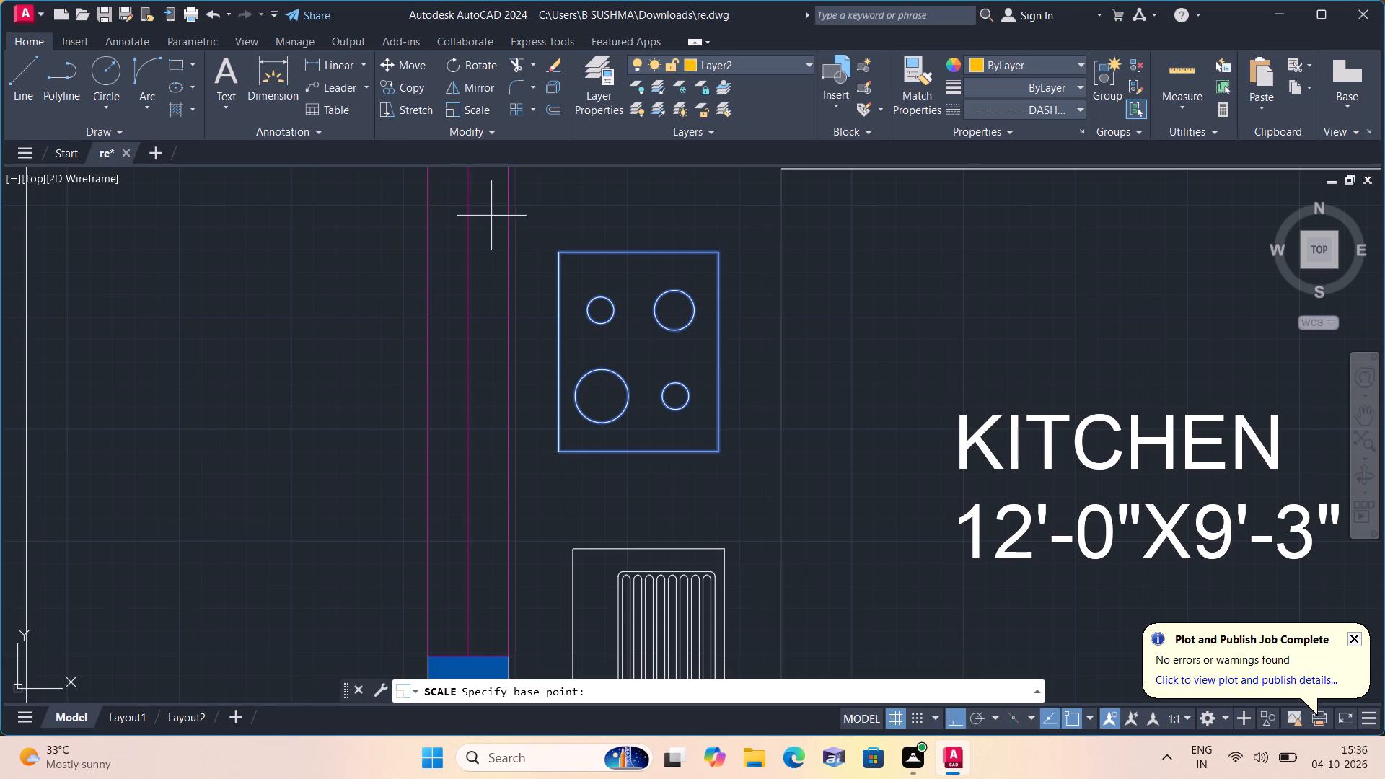
{"action": "left_click", "coordinate": [638, 342]}
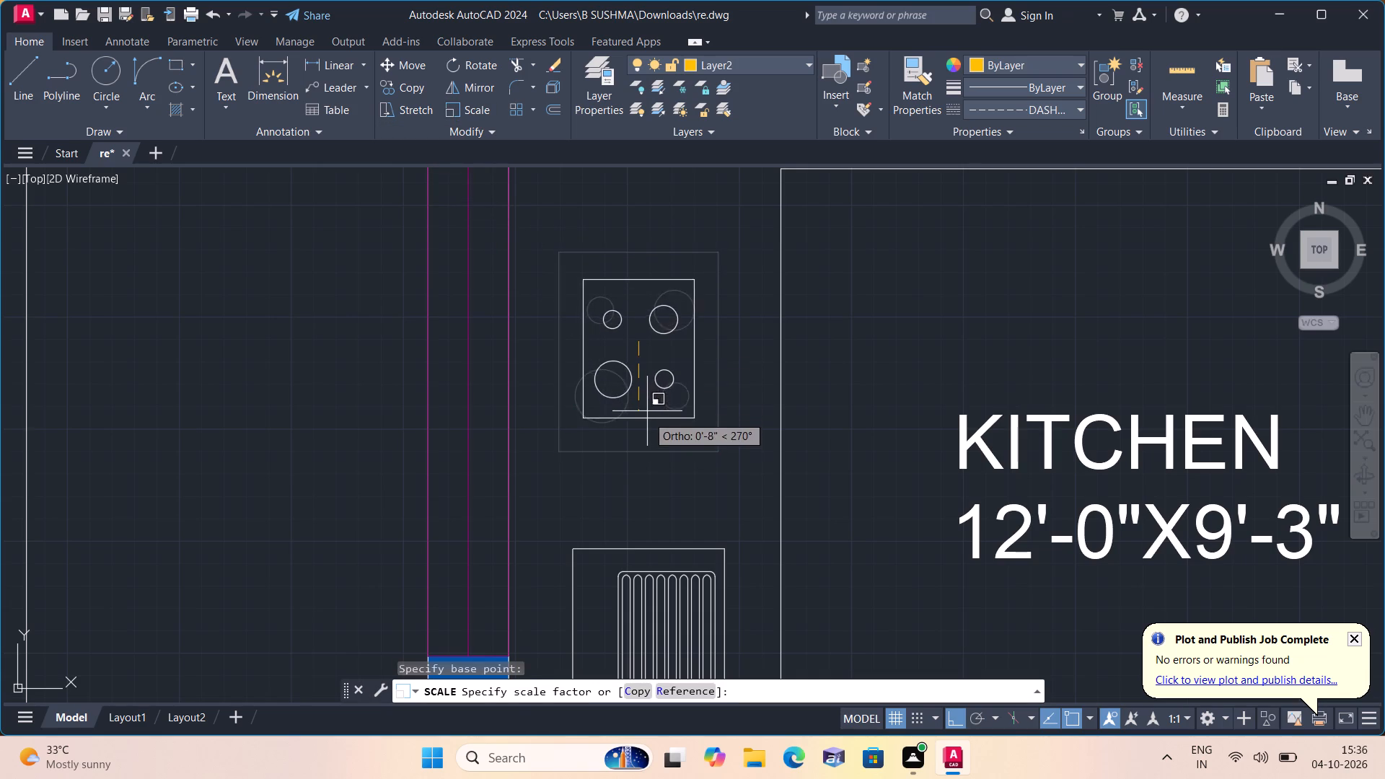
{"action": "left_click", "coordinate": [641, 491]}
Scale the kitchen sink with drainboard up to about 1.1 times its size, from the drainboard's north-west corner.
{"action": "middle_click_drag", "start_coordinate": [641, 492], "coordinate": [636, 489]}
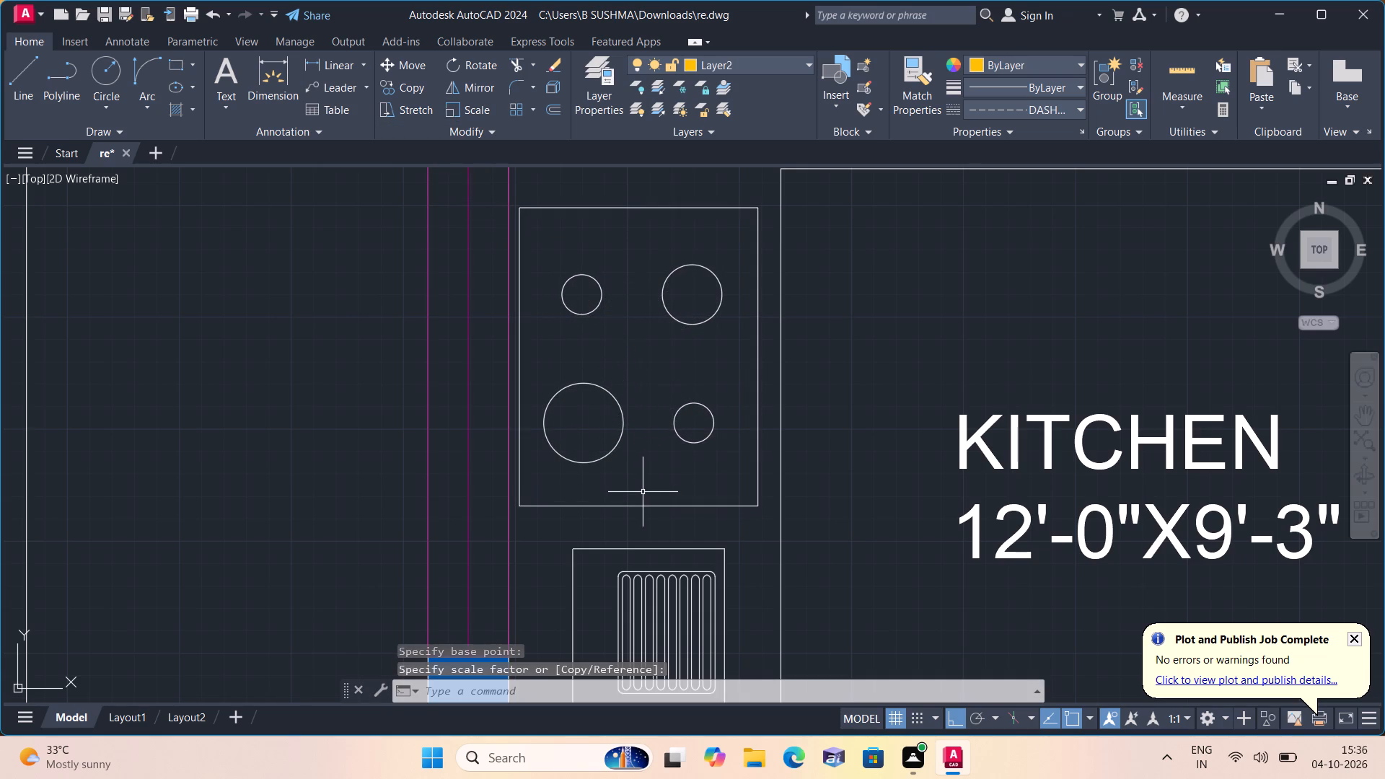
{"action": "middle_click_drag", "start_coordinate": [636, 489], "coordinate": [646, 312]}
{"action": "scroll", "coordinate": [626, 456], "scroll_direction": "down", "scroll_amount": 1}
{"action": "left_click", "coordinate": [599, 353]}
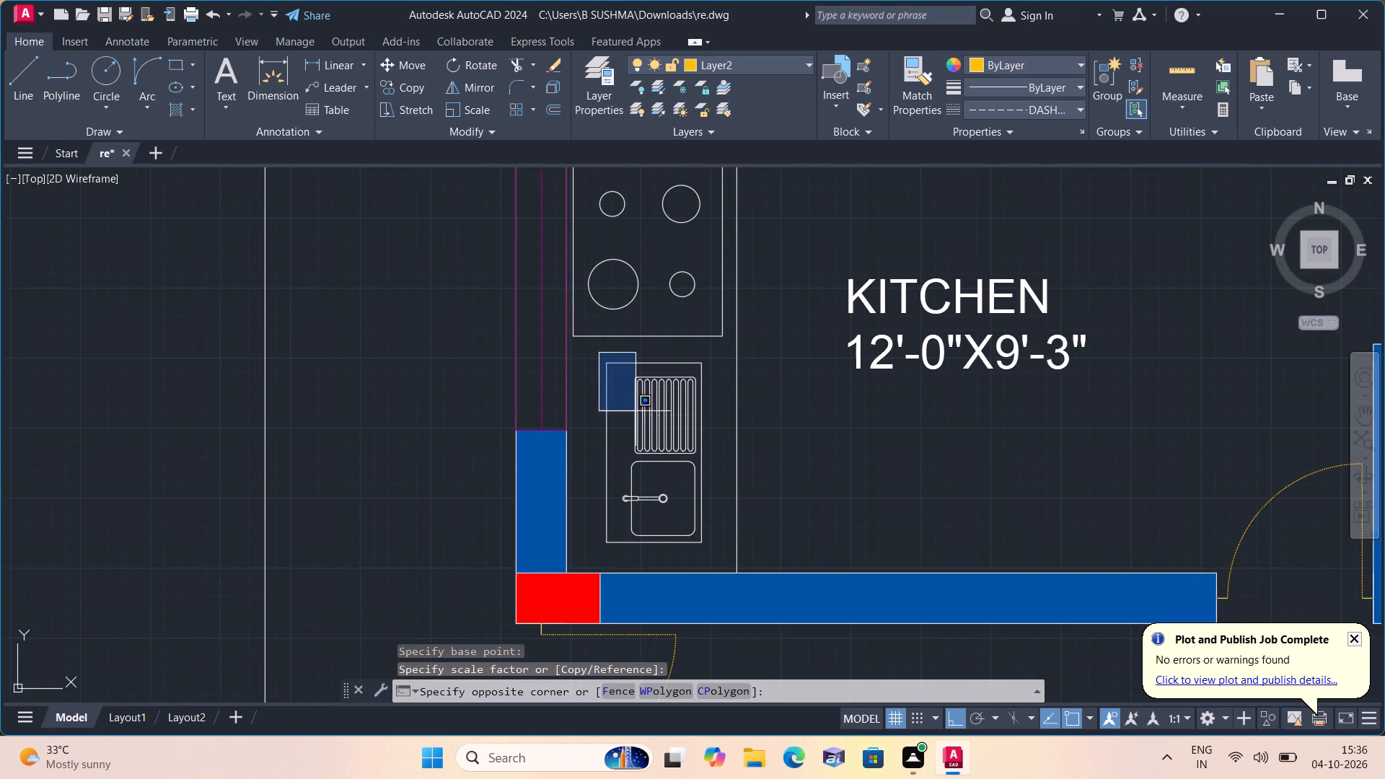
{"action": "left_click", "coordinate": [718, 563]}
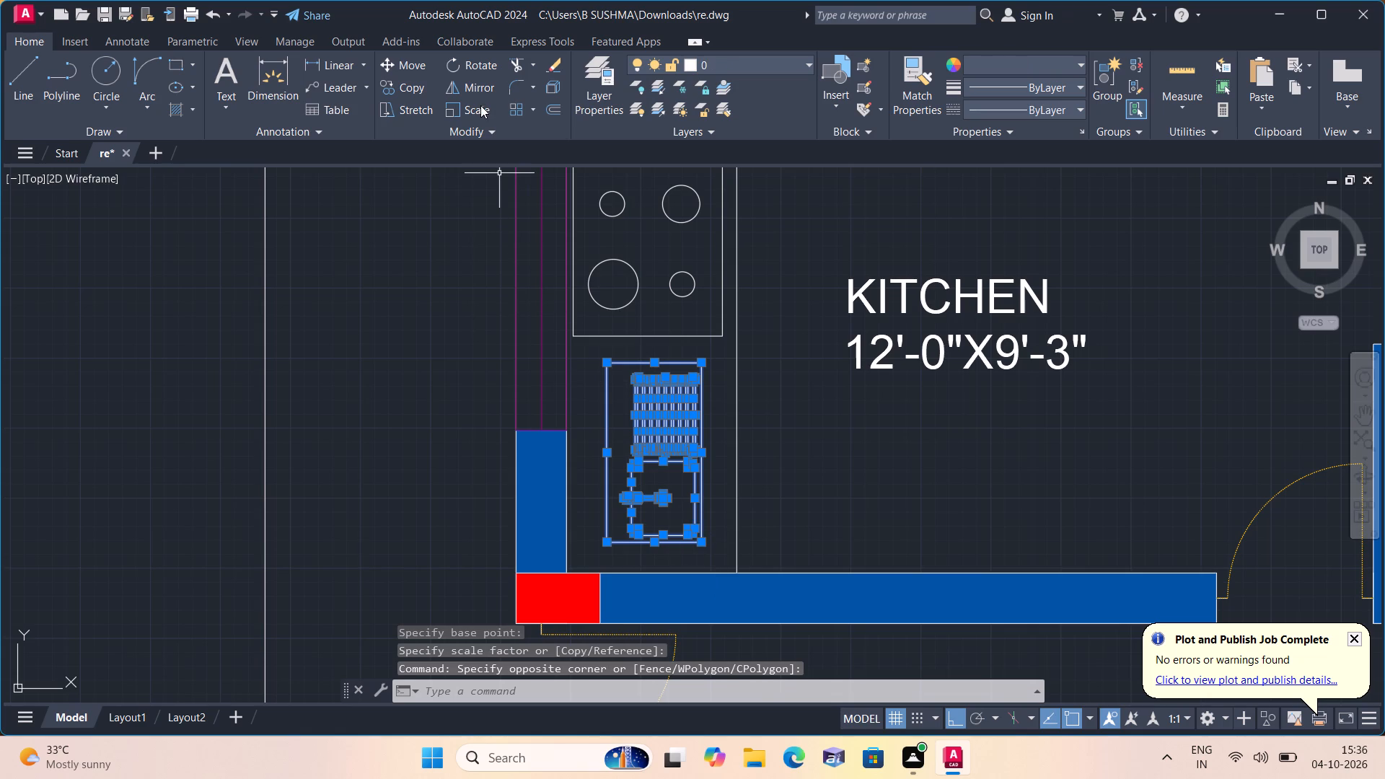
{"action": "left_click", "coordinate": [476, 107]}
{"action": "scroll", "coordinate": [527, 225], "scroll_direction": "up", "scroll_amount": 1}
{"action": "left_click", "coordinate": [699, 485]}
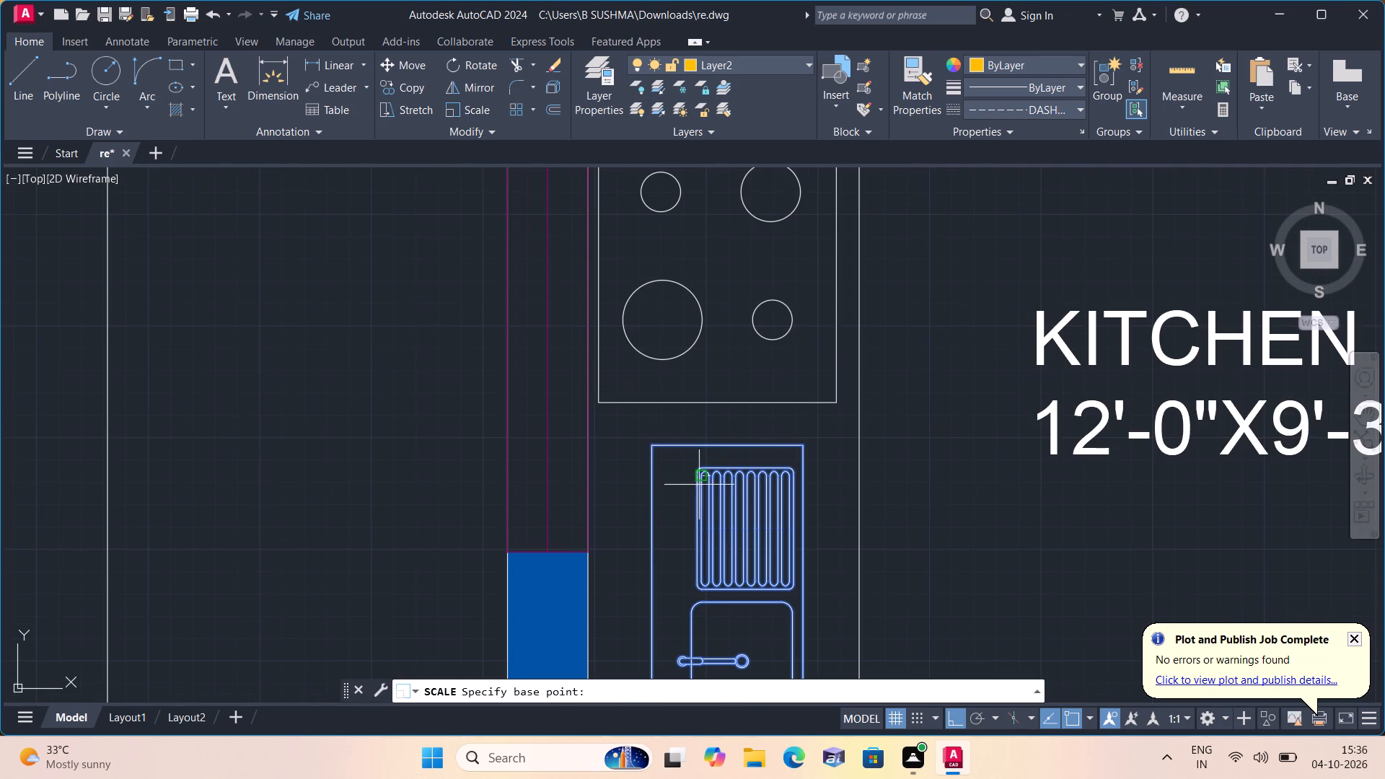
{"action": "middle_click_drag", "start_coordinate": [676, 571], "coordinate": [660, 431]}
{"action": "scroll", "coordinate": [676, 571], "scroll_direction": "down", "scroll_amount": 1}
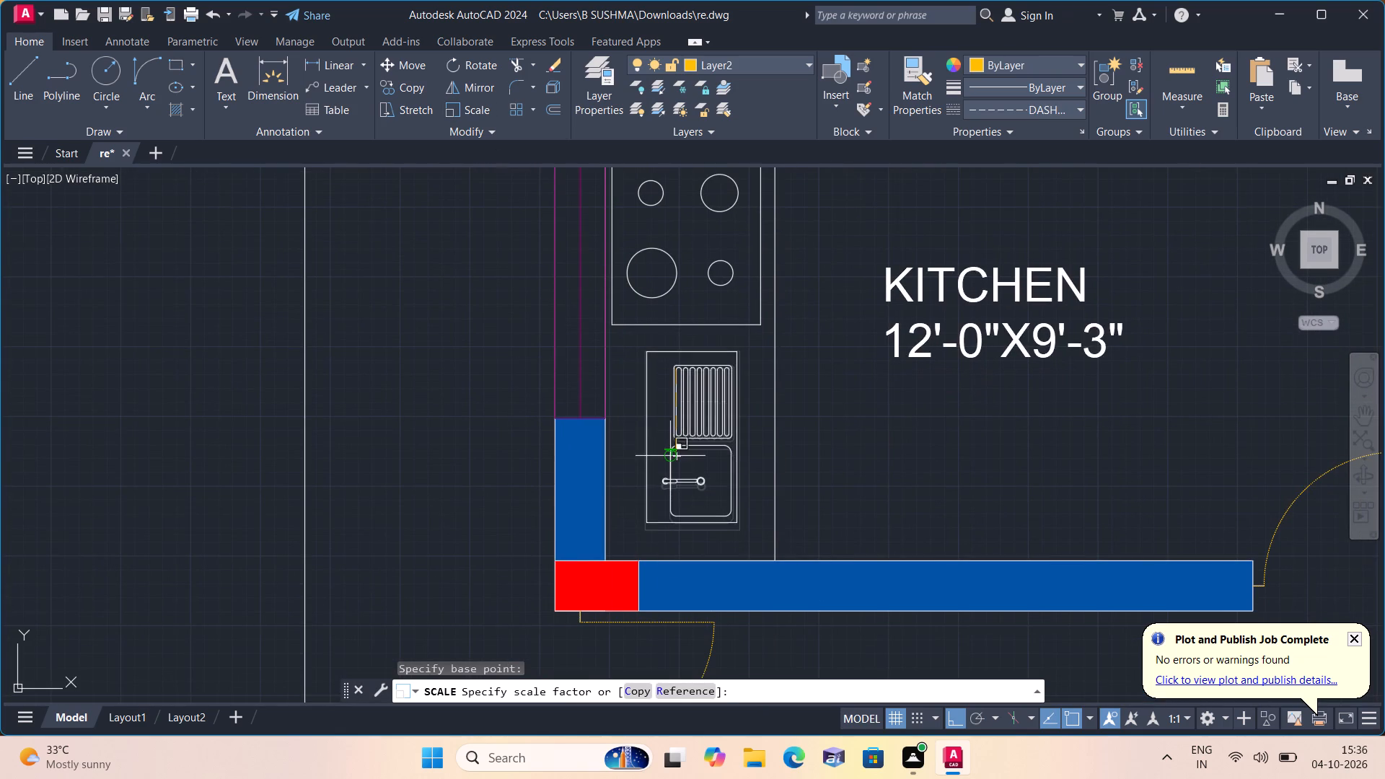
{"action": "left_click", "coordinate": [667, 475]}
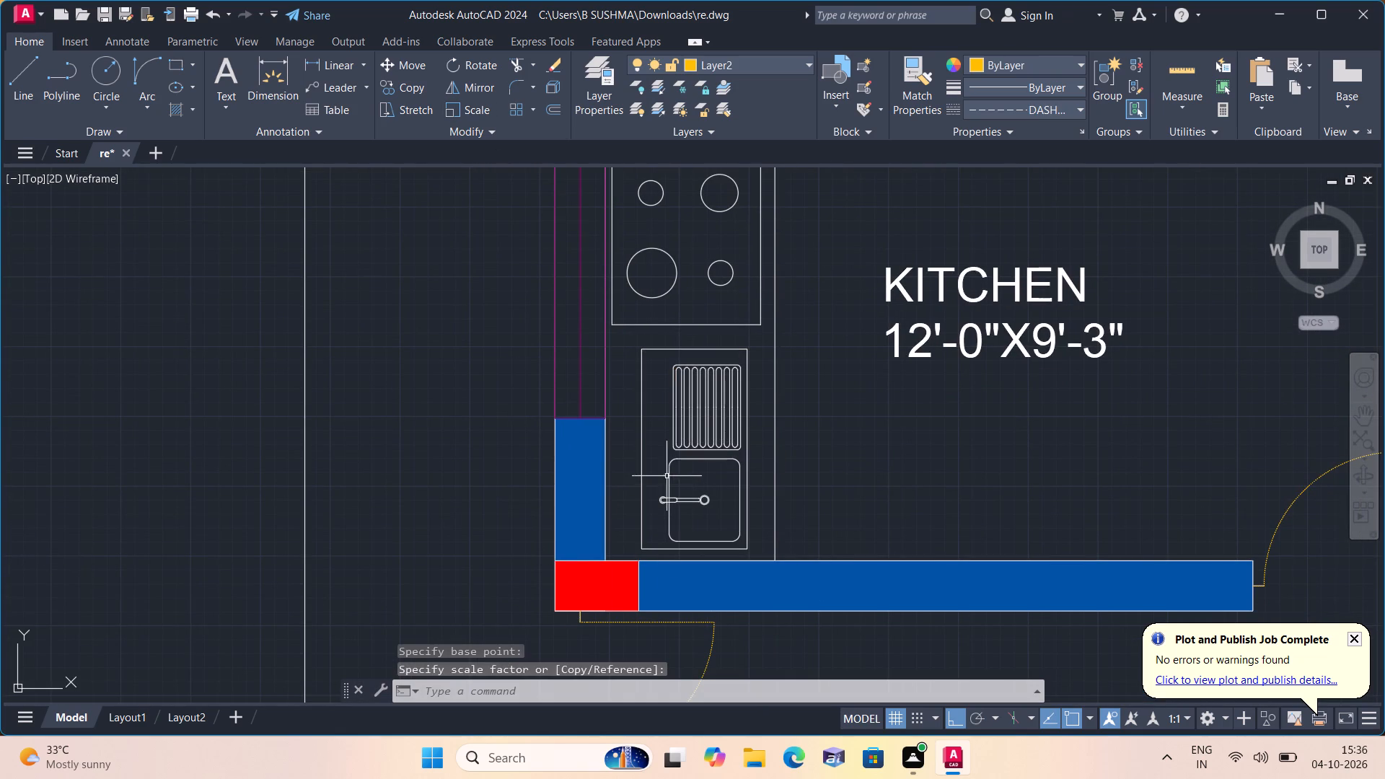